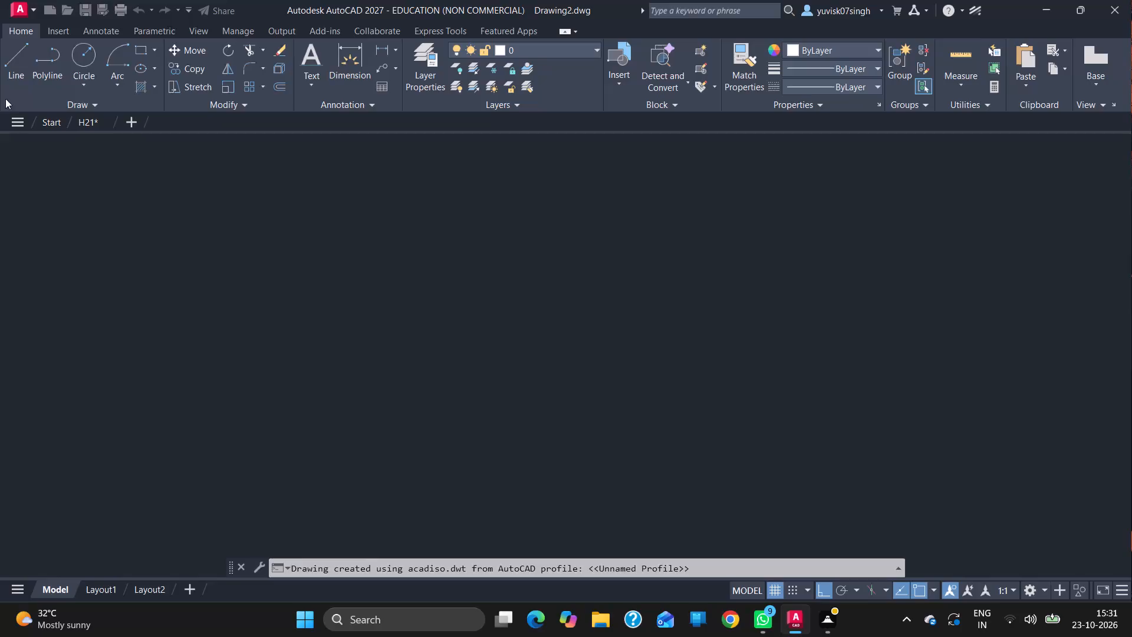
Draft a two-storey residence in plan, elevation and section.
Set the drawing units' length type to Architectural.
{"action": "left_click", "coordinate": [5, 60]}
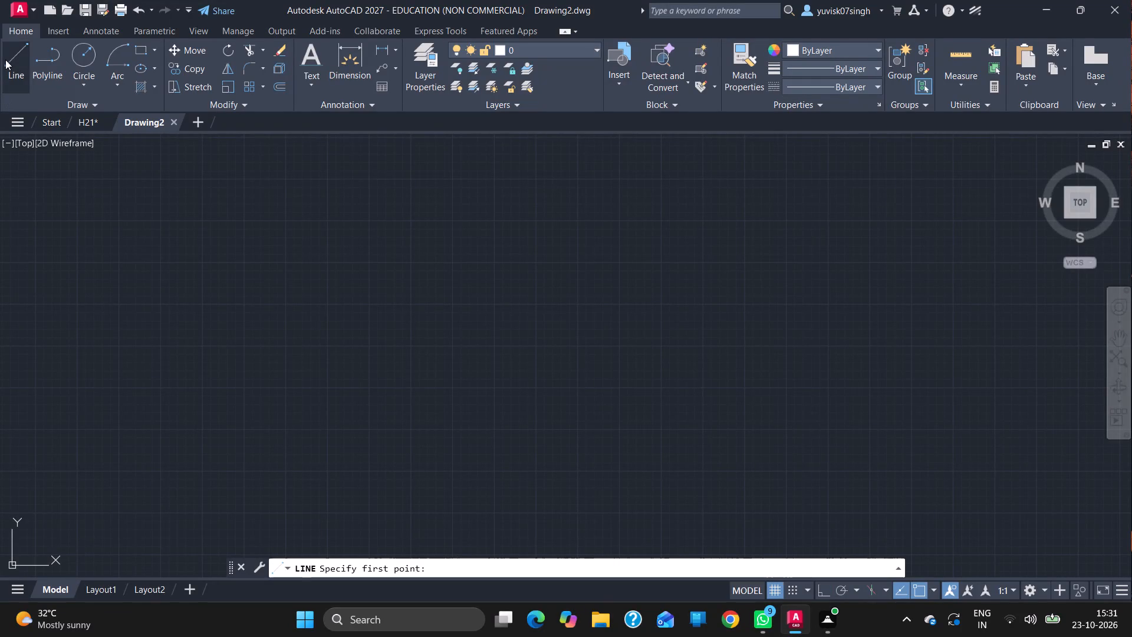
{"action": "left_click", "coordinate": [373, 222]}
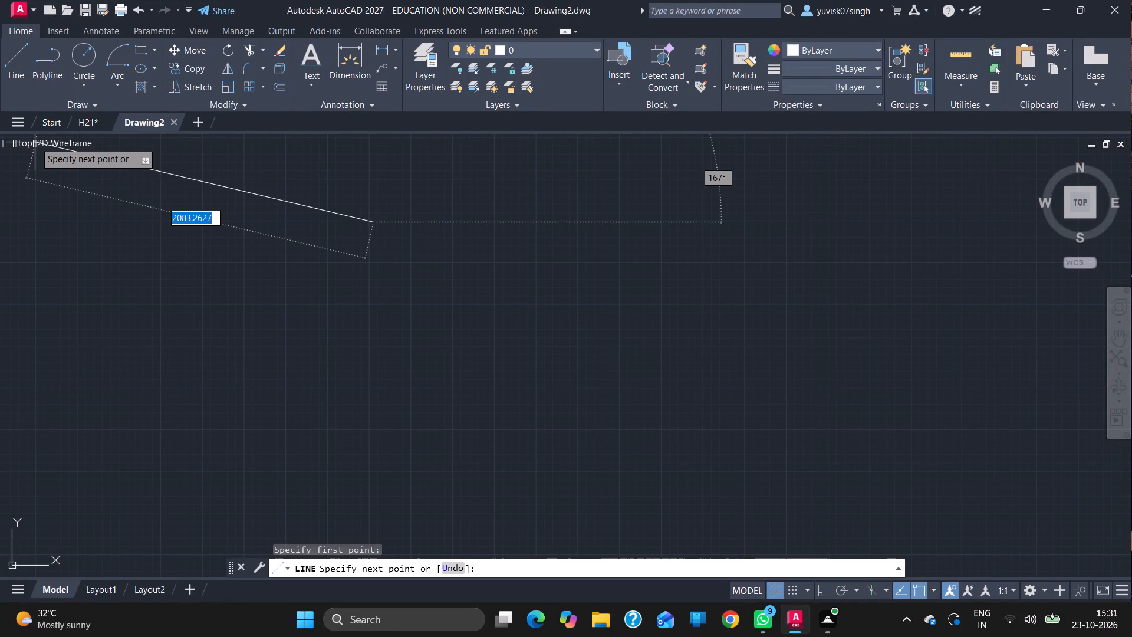
{"action": "left_click", "coordinate": [23, 5]}
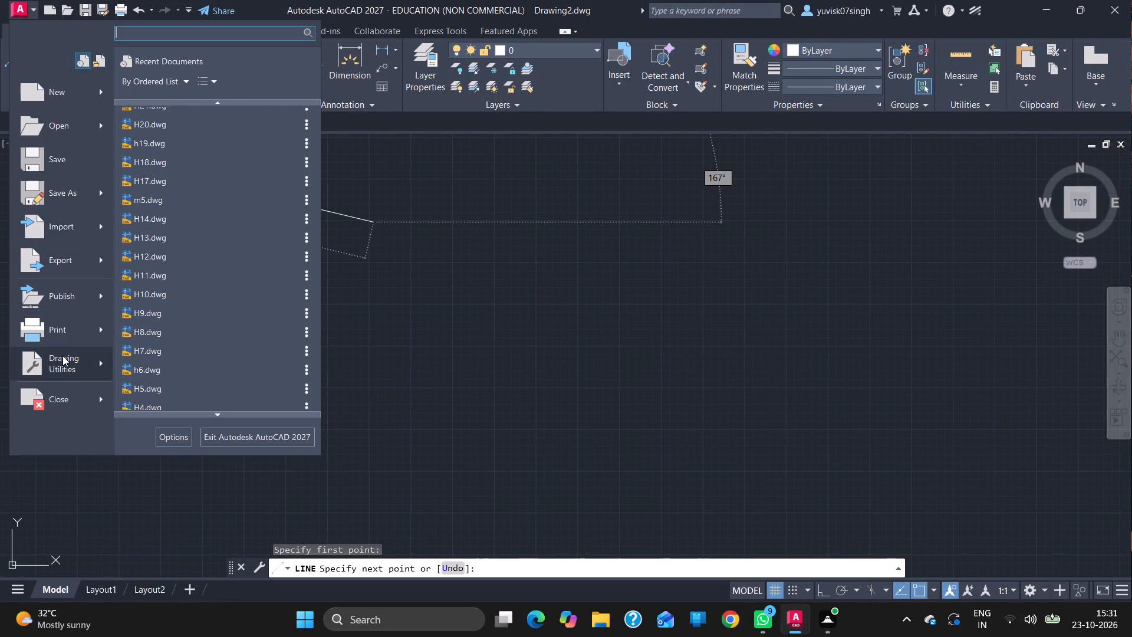
{"action": "left_click", "coordinate": [62, 356]}
{"action": "left_click", "coordinate": [193, 230]}
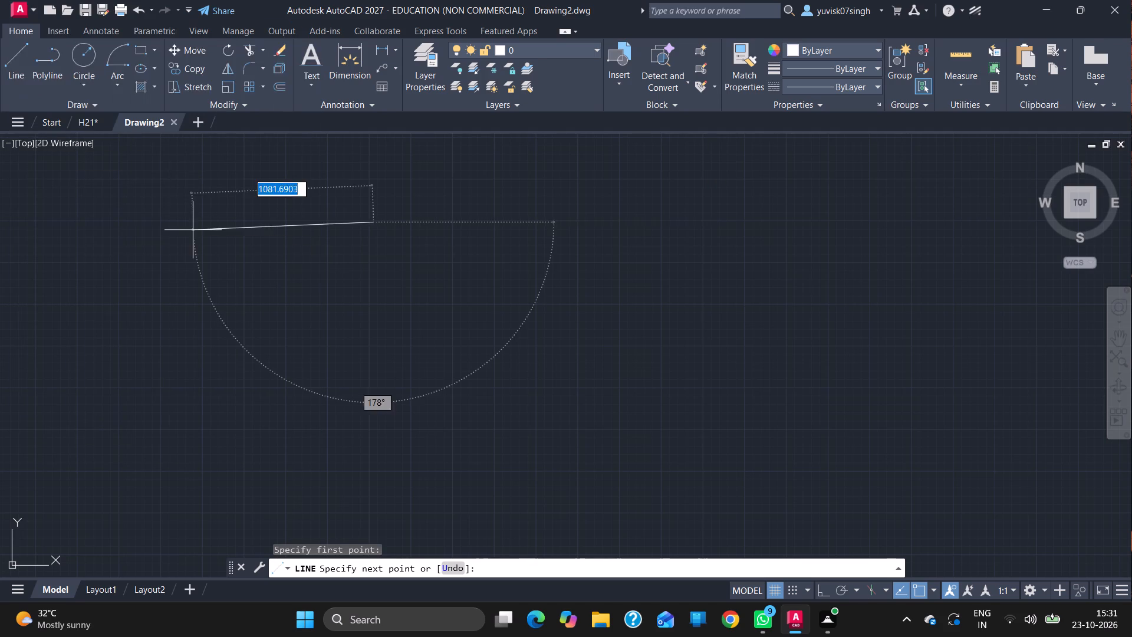
{"action": "left_click", "coordinate": [452, 210]}
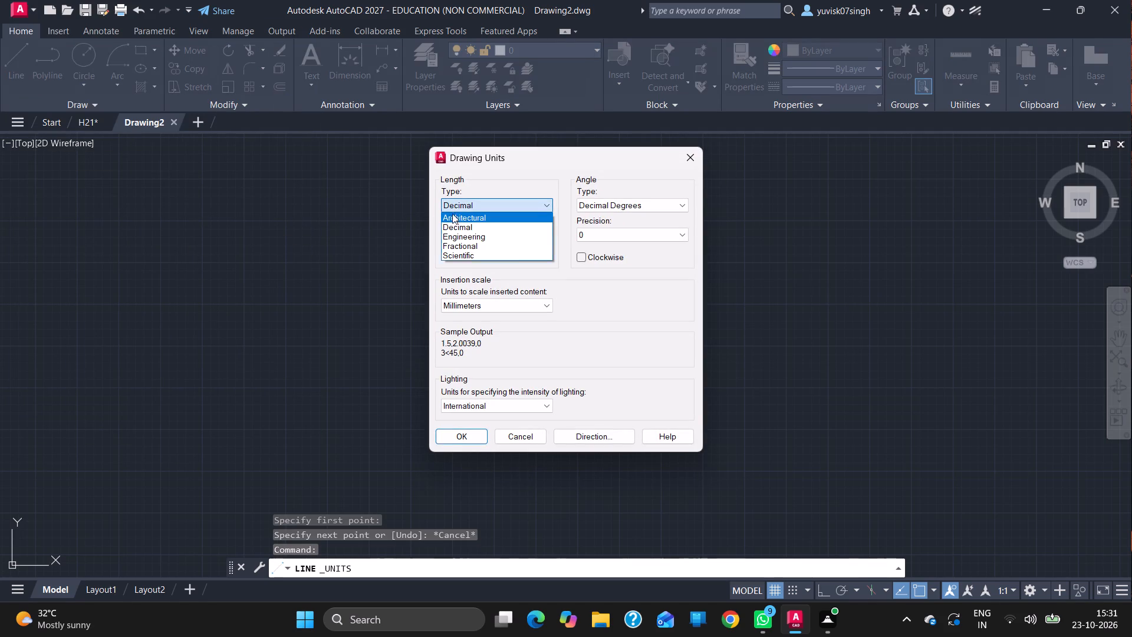
{"action": "left_click", "coordinate": [453, 215]}
{"action": "left_click", "coordinate": [460, 432]}
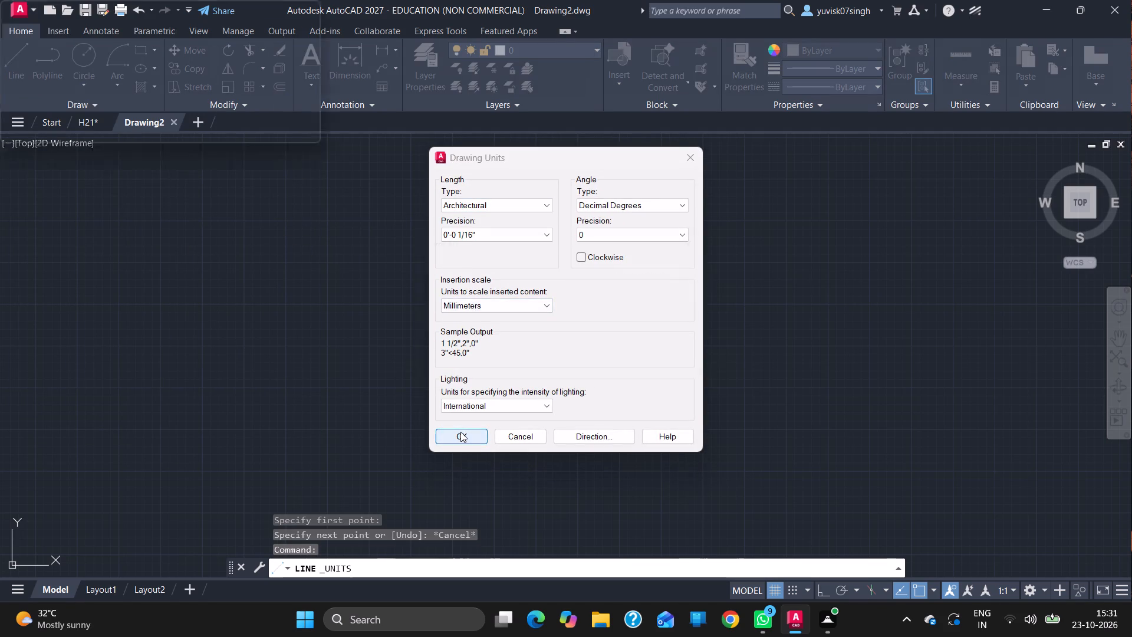
{"action": "left_click", "coordinate": [603, 349]}
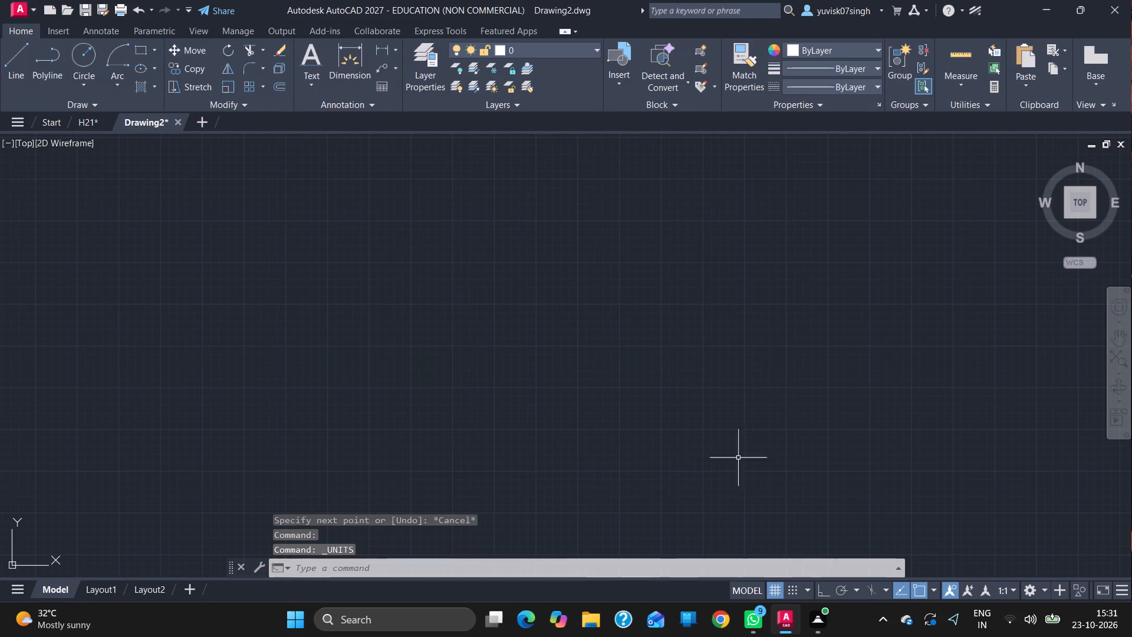
Turn on Ortho mode to restrict drawing to horizontal and vertical directions.
{"action": "left_click", "coordinate": [823, 600]}
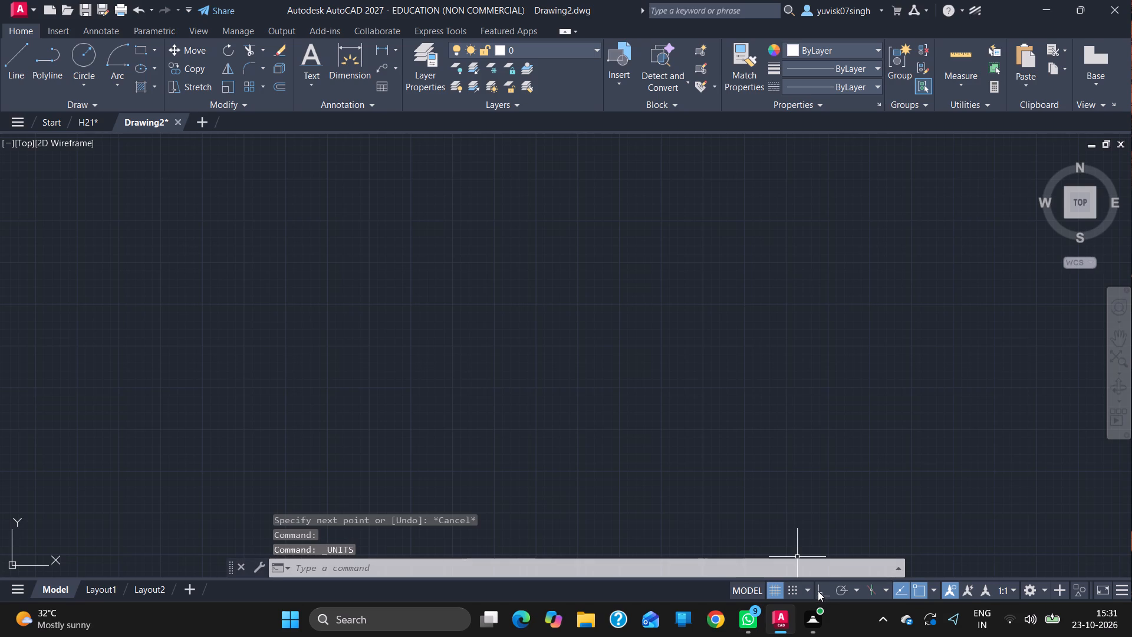
{"action": "left_click", "coordinate": [818, 591]}
Draw the closed rectangular outer wall outline with lines, 24' wide and 30' deep.
{"action": "left_click", "coordinate": [21, 70]}
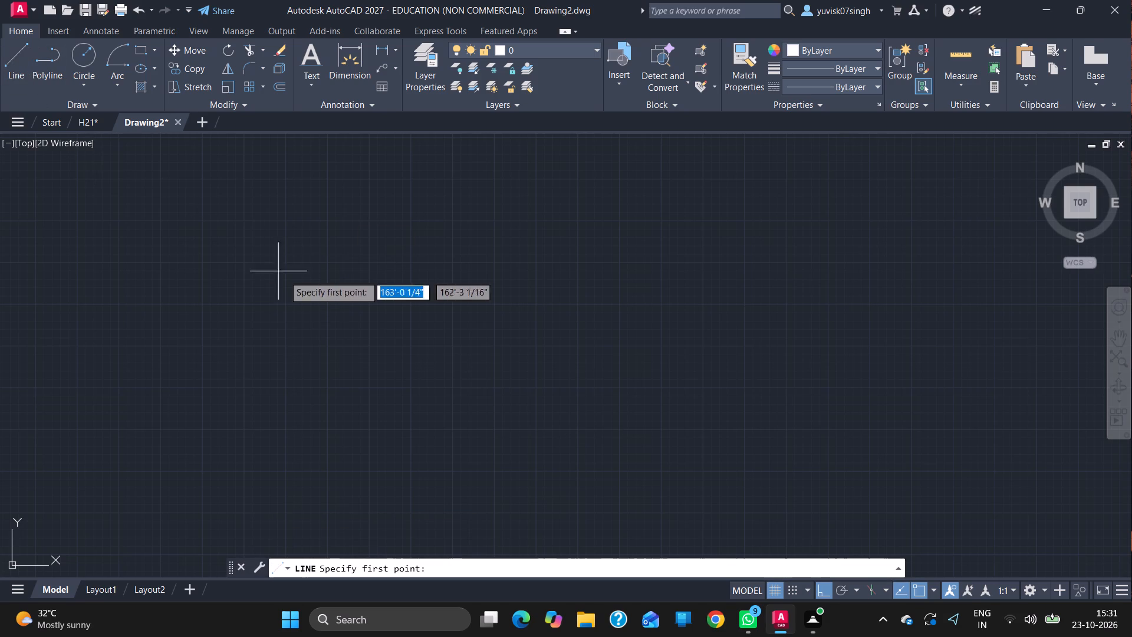
{"action": "left_click_drag", "start_coordinate": [284, 275], "coordinate": [580, 303]}
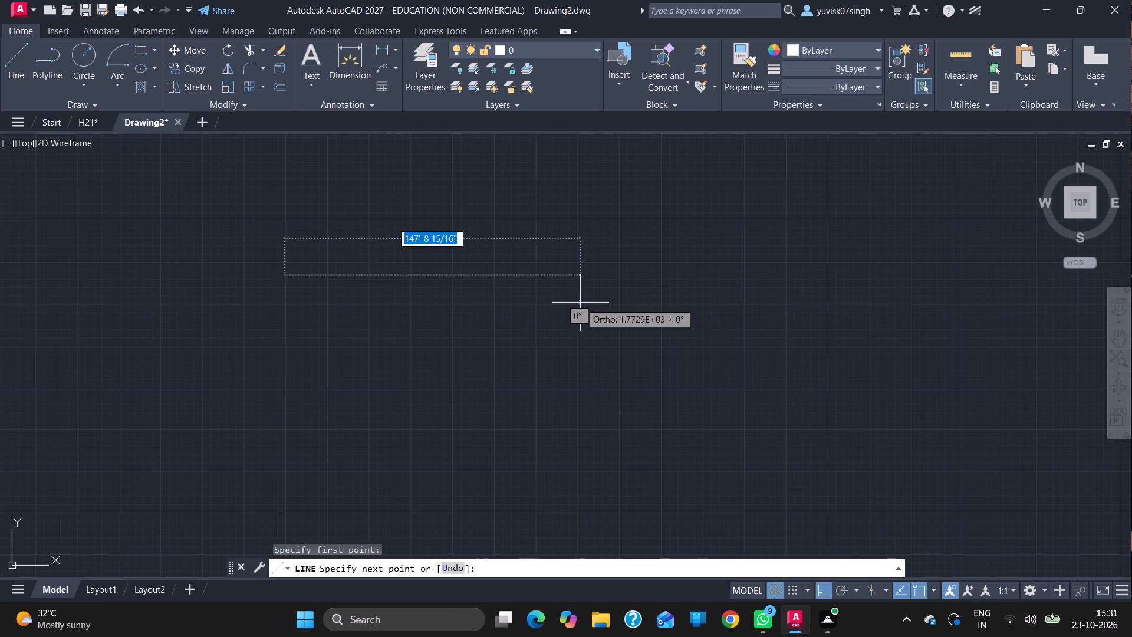
{"action": "type", "text": "24"}
{"action": "key", "text": "apostrophe"}
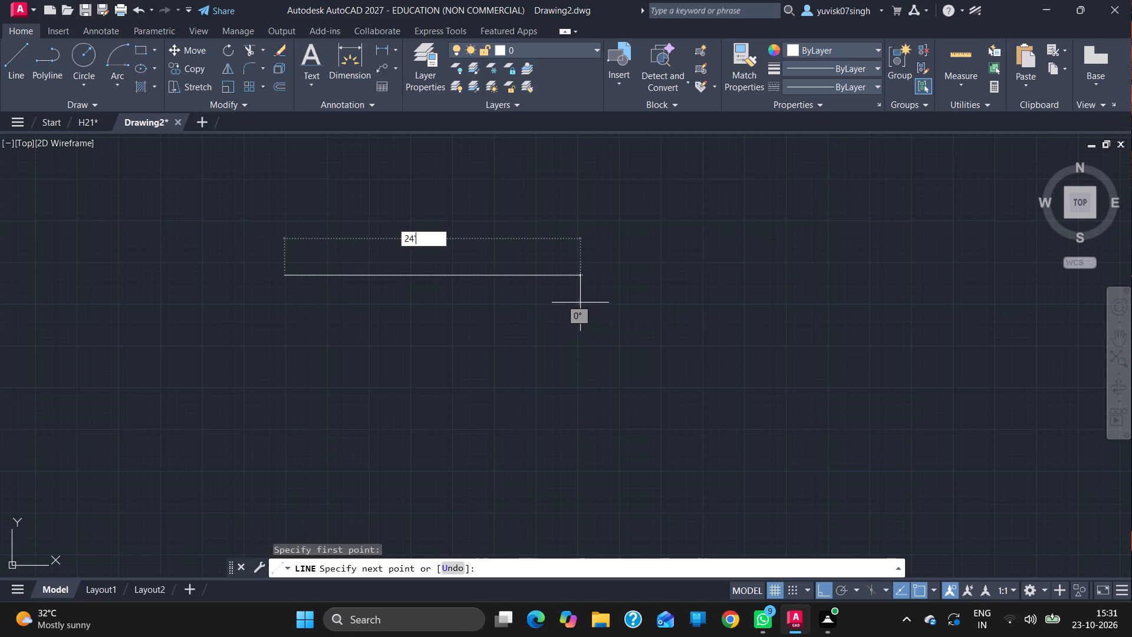
{"action": "key", "text": "Return"}
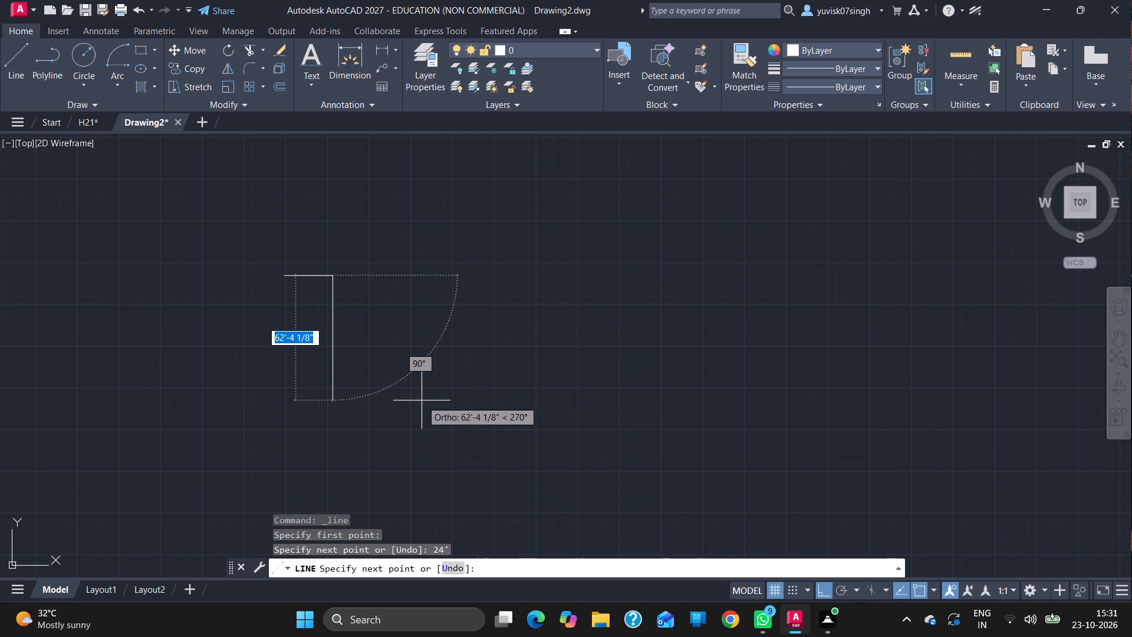
{"action": "key", "text": "3"}
{"action": "type", "text": "0'"}
{"action": "key", "text": "Return"}
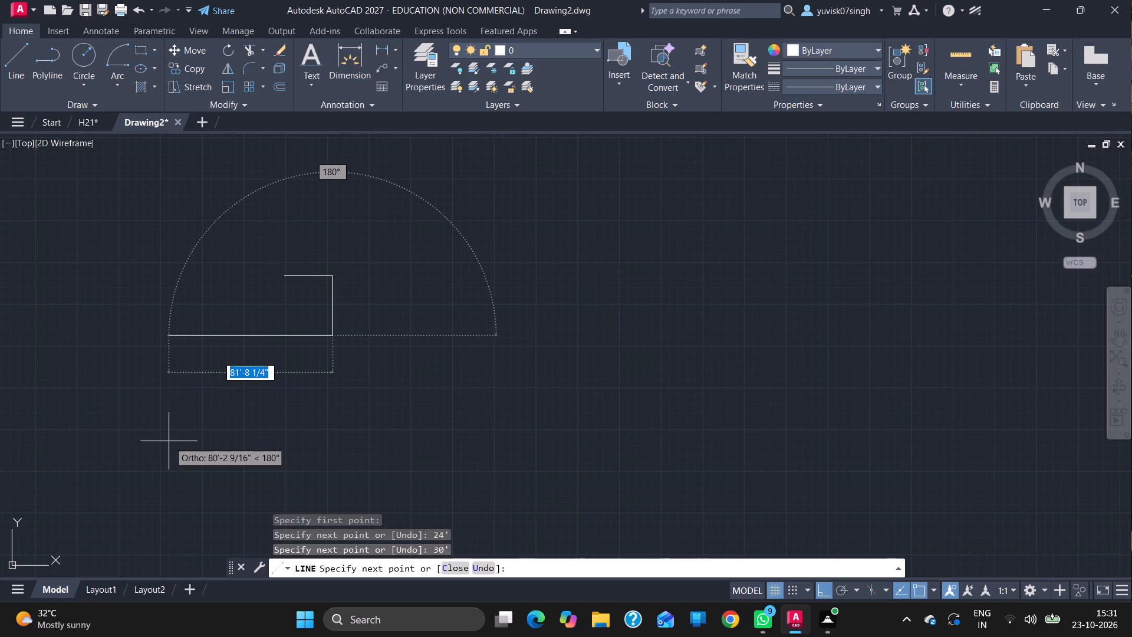
{"action": "type", "text": "24'"}
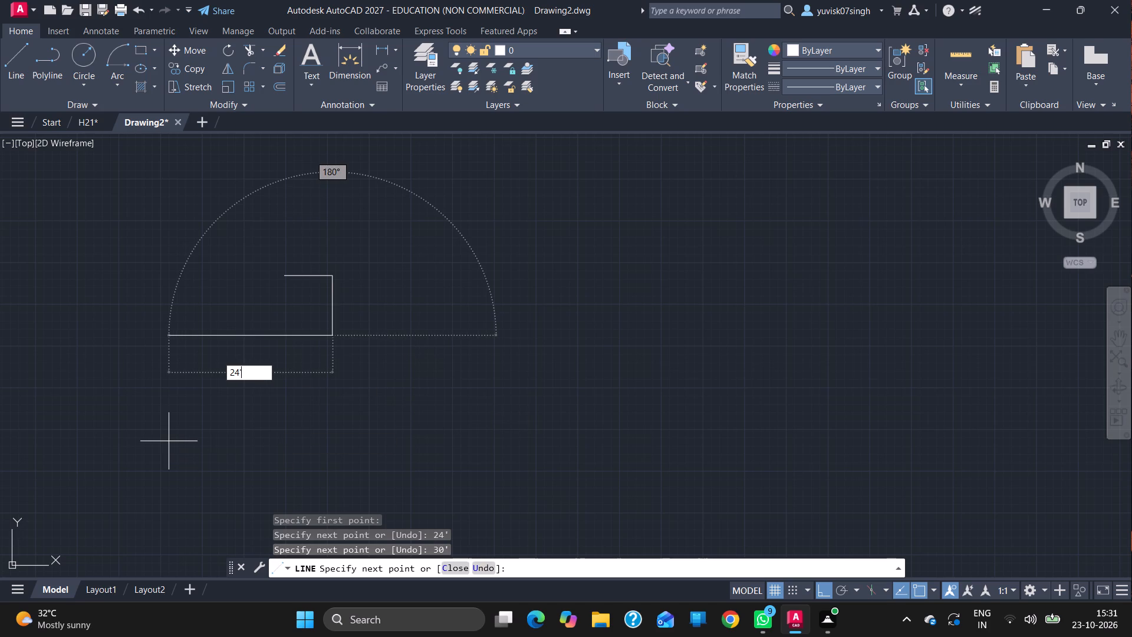
{"action": "key", "text": "Return"}
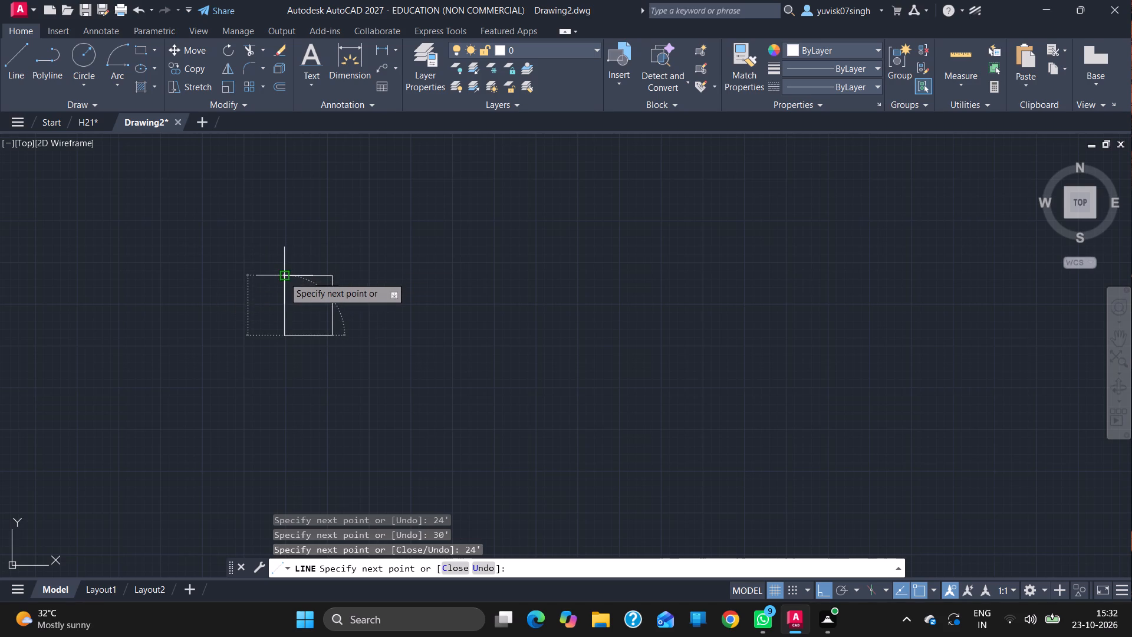
{"action": "left_click", "coordinate": [284, 277]}
Continue the line from the outline's top-left corner 6" right and 6" down to set the wall offset.
{"action": "scroll", "coordinate": [284, 277], "scroll_direction": "up", "scroll_amount": 5, "text": "ctrl"}
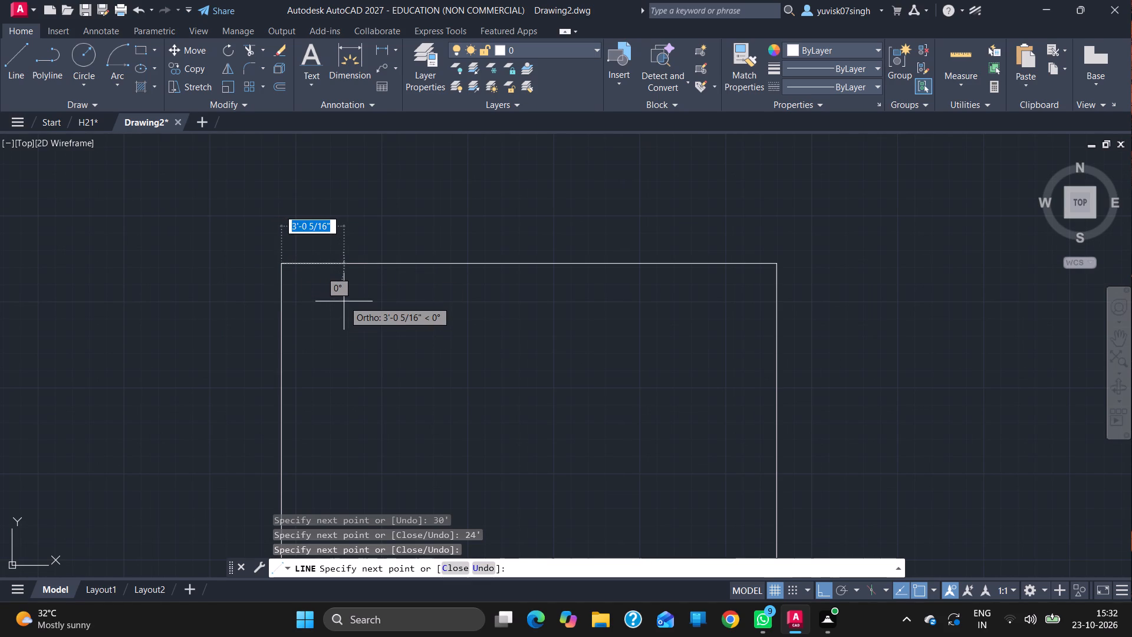
{"action": "key", "text": "6"}
{"action": "key", "text": "Return"}
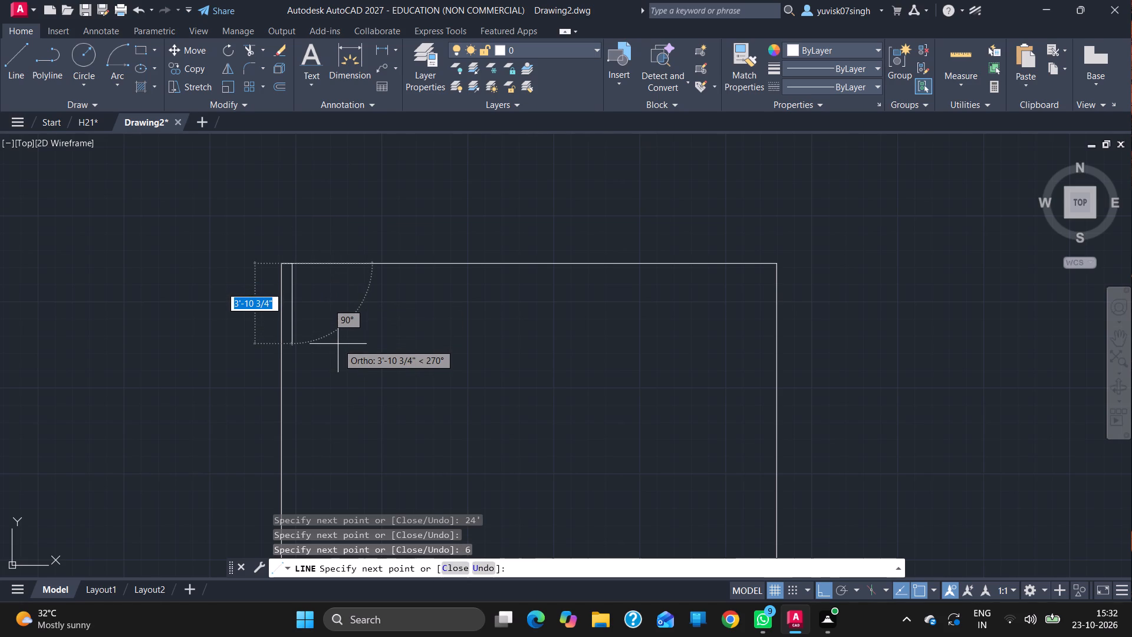
{"action": "key", "text": "6"}
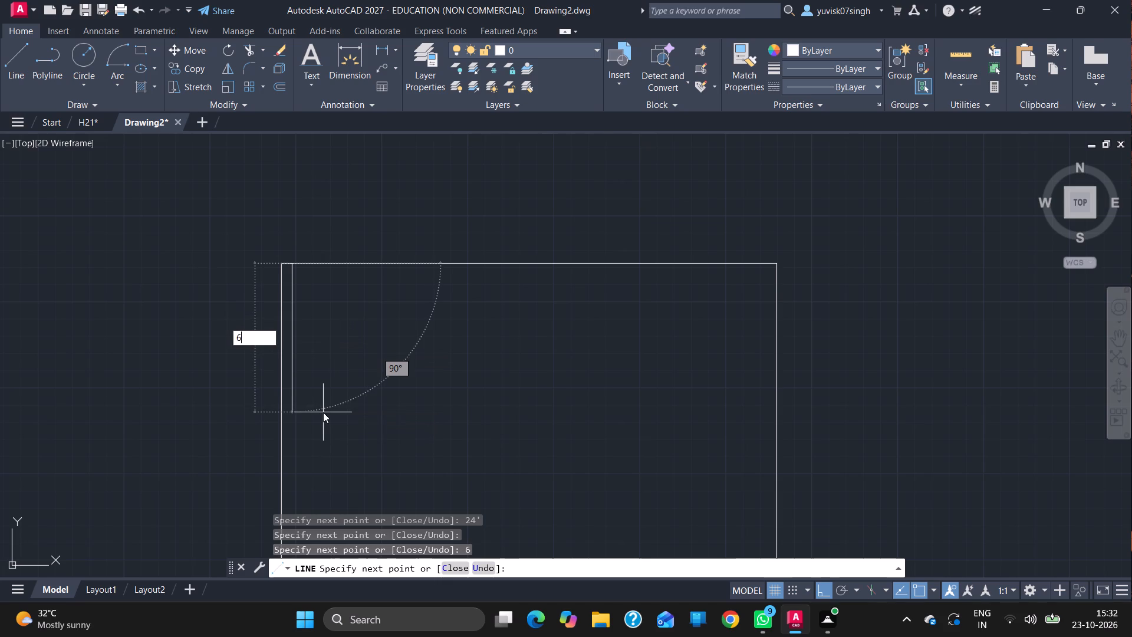
{"action": "key", "text": "Return"}
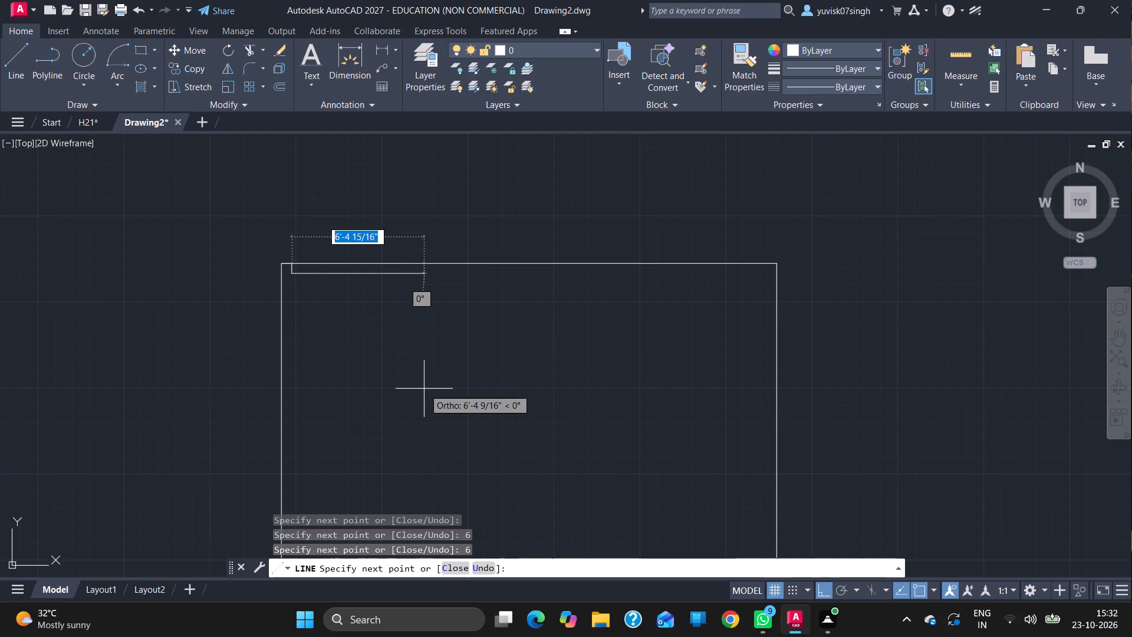
Draw the first room from the offset point as a closed rectangle, 11'3" wide and 9' deep.
{"action": "type", "text": "11"}
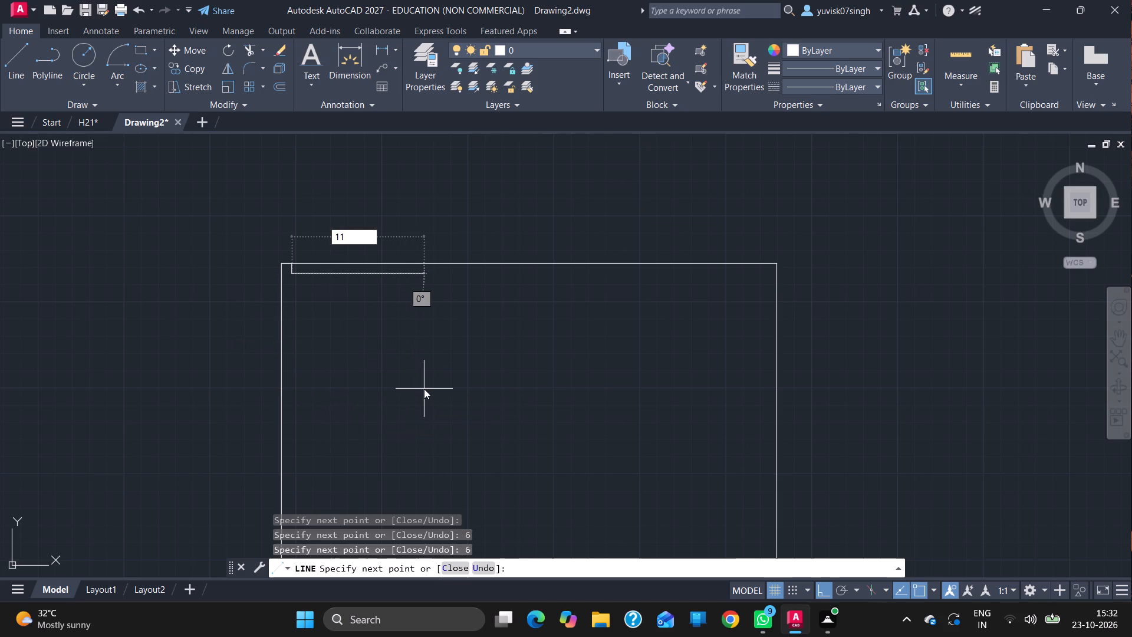
{"action": "key", "text": "apostrophe"}
{"action": "key", "text": "3"}
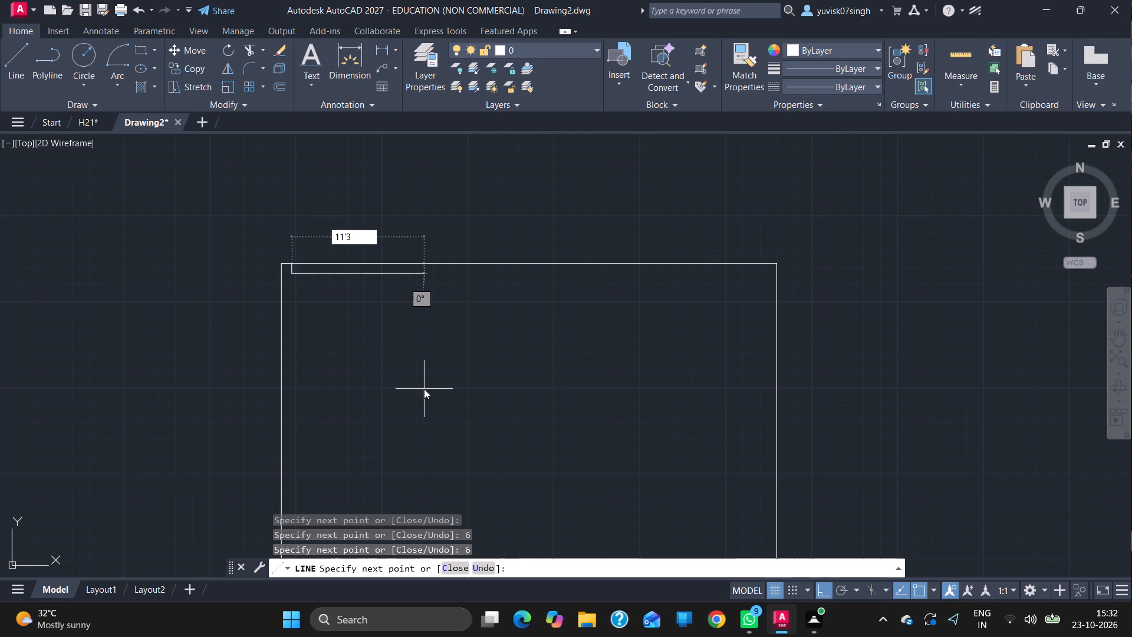
{"action": "key", "text": "Return"}
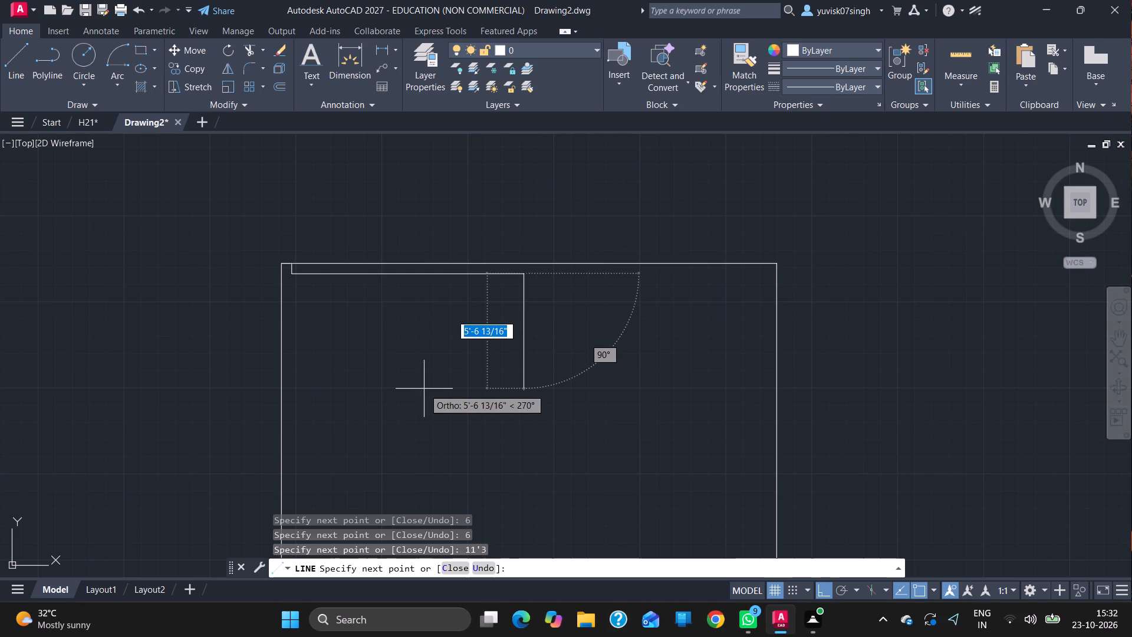
{"action": "key", "text": "9"}
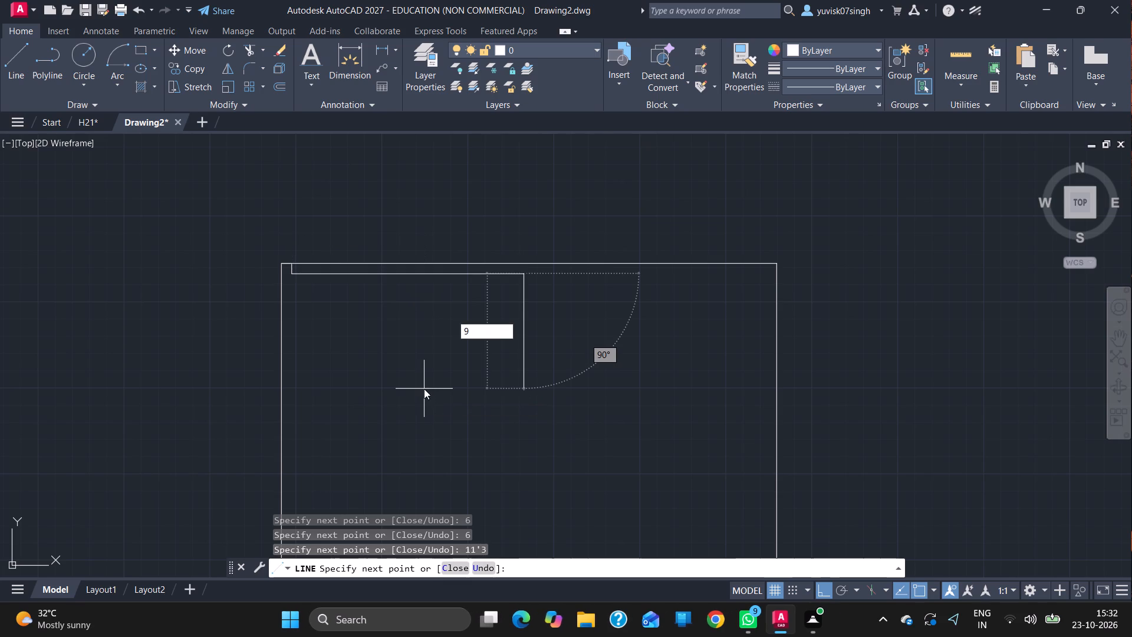
{"action": "key", "text": "apostrophe"}
{"action": "key", "text": "Return"}
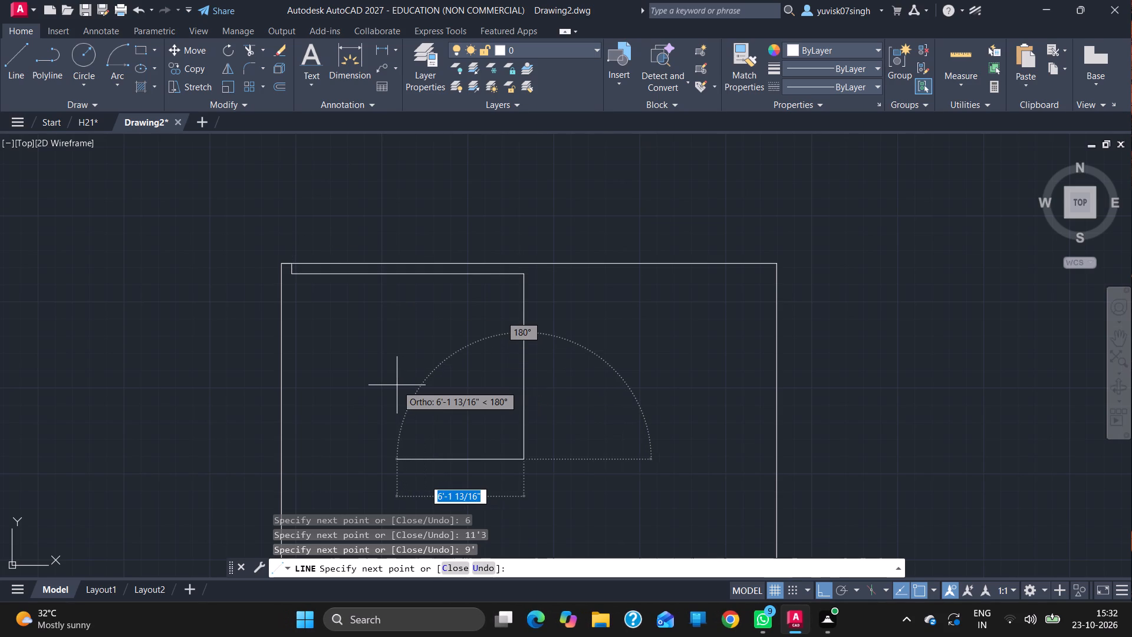
{"action": "type", "text": "11"}
{"action": "key", "text": "apostrophe"}
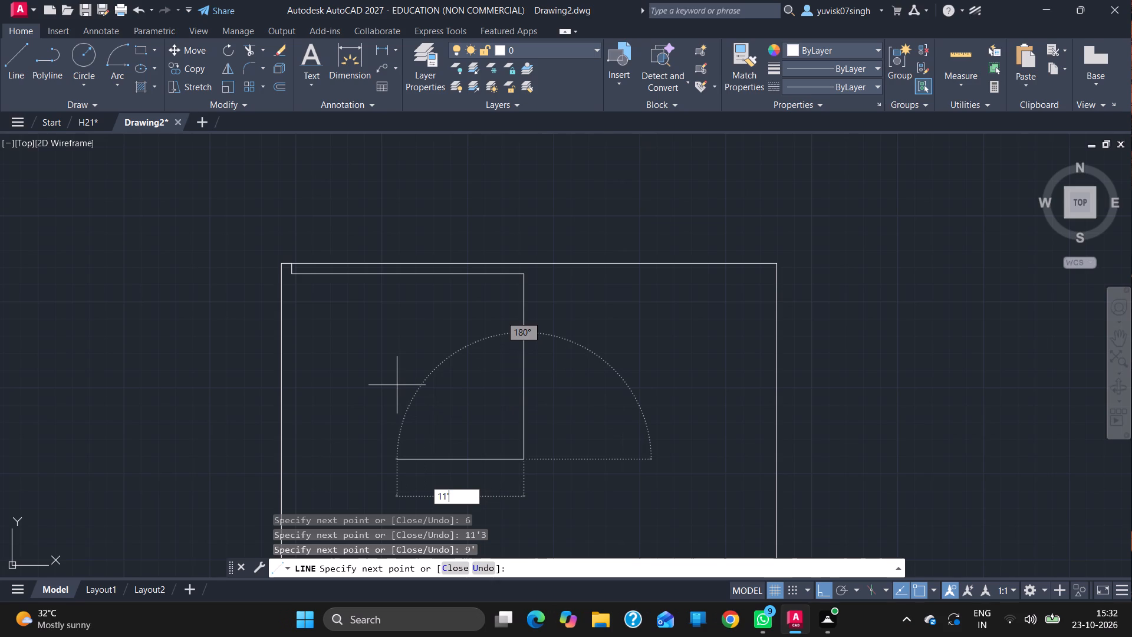
{"action": "key", "text": "3"}
{"action": "key", "text": "Return"}
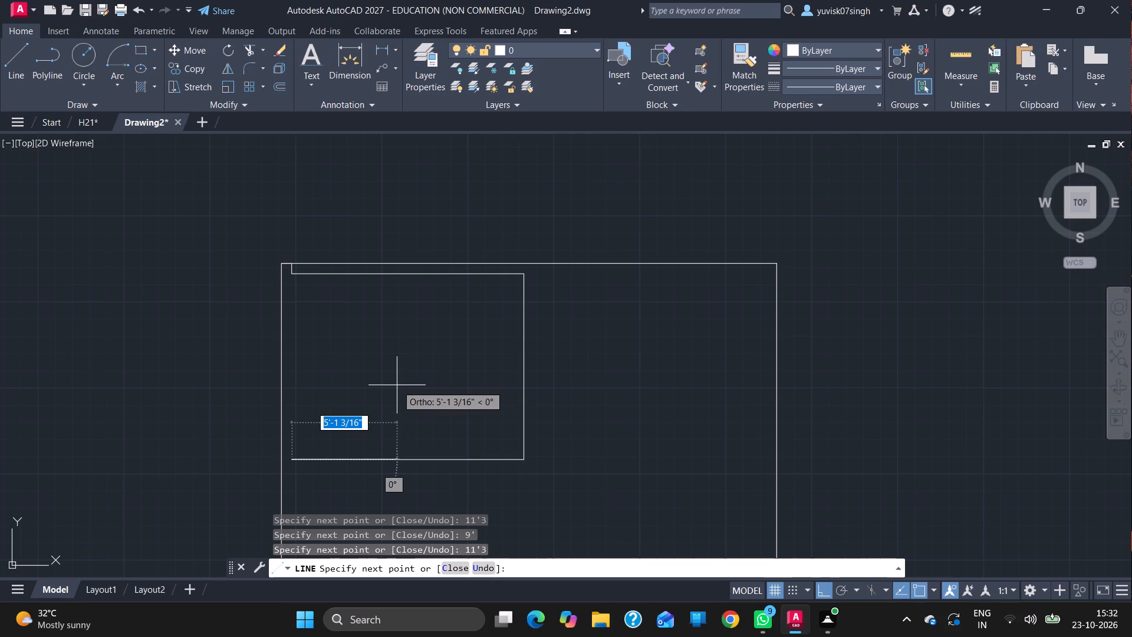
{"action": "left_click", "coordinate": [291, 272]}
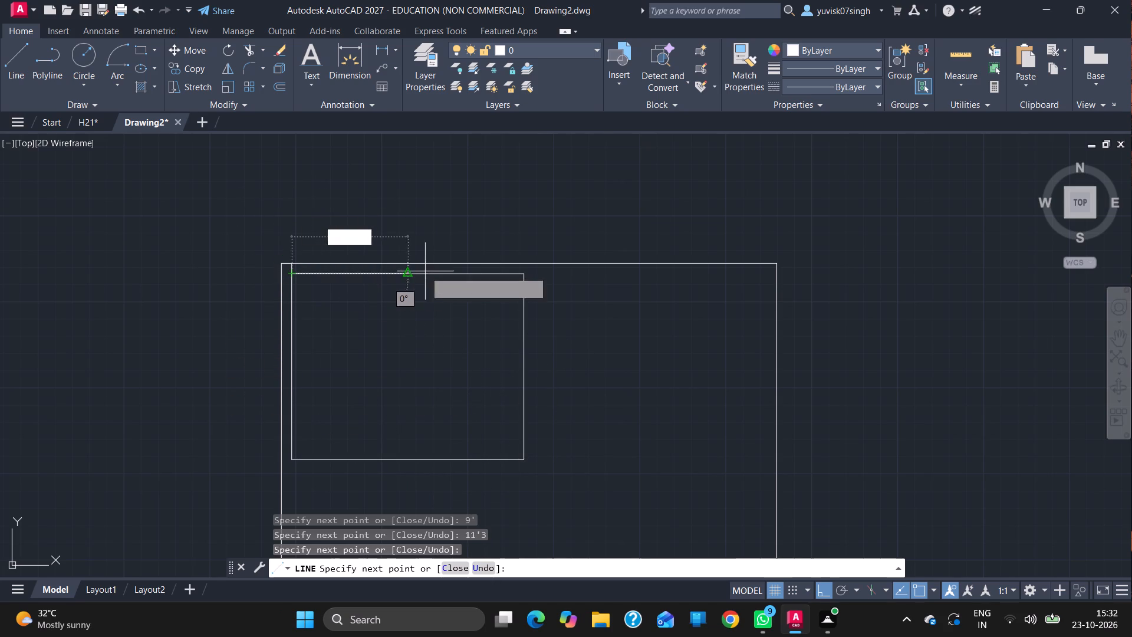
Continue the line 6" right from the first room's top-right corner and draw a second closed room, 11'3" wide and 9' deep.
{"action": "left_click", "coordinate": [526, 274]}
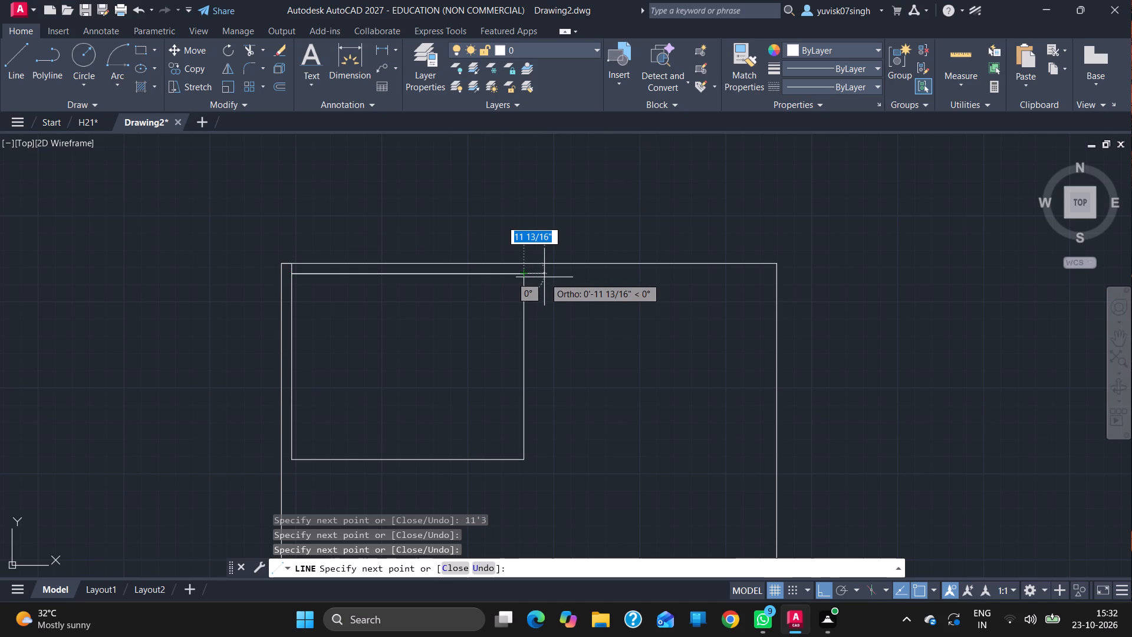
{"action": "key", "text": "6"}
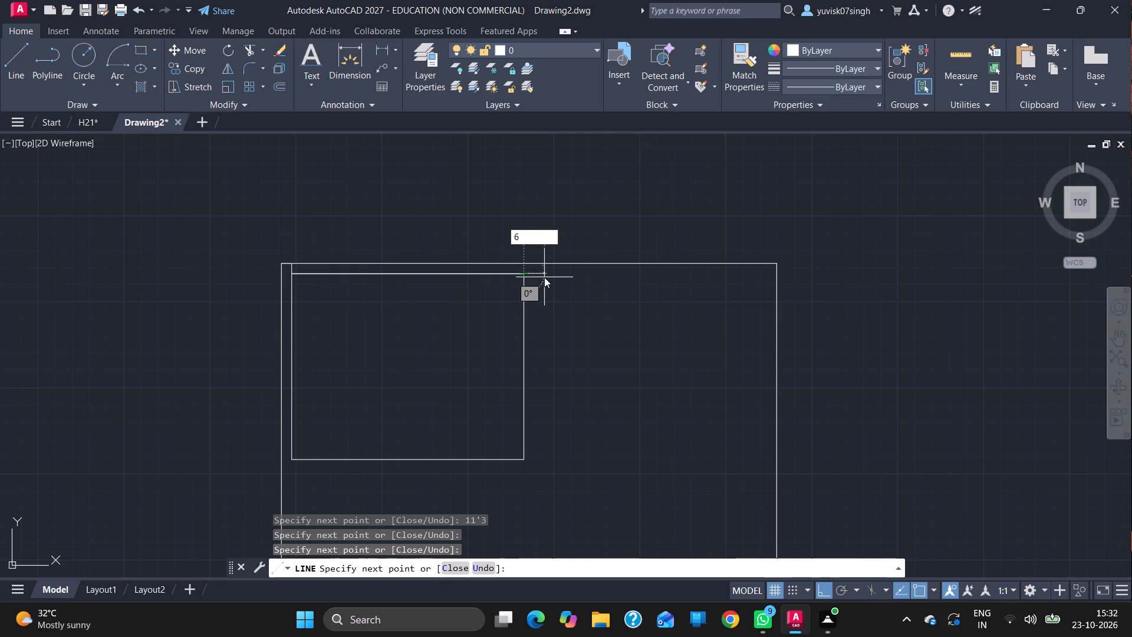
{"action": "key", "text": "Return"}
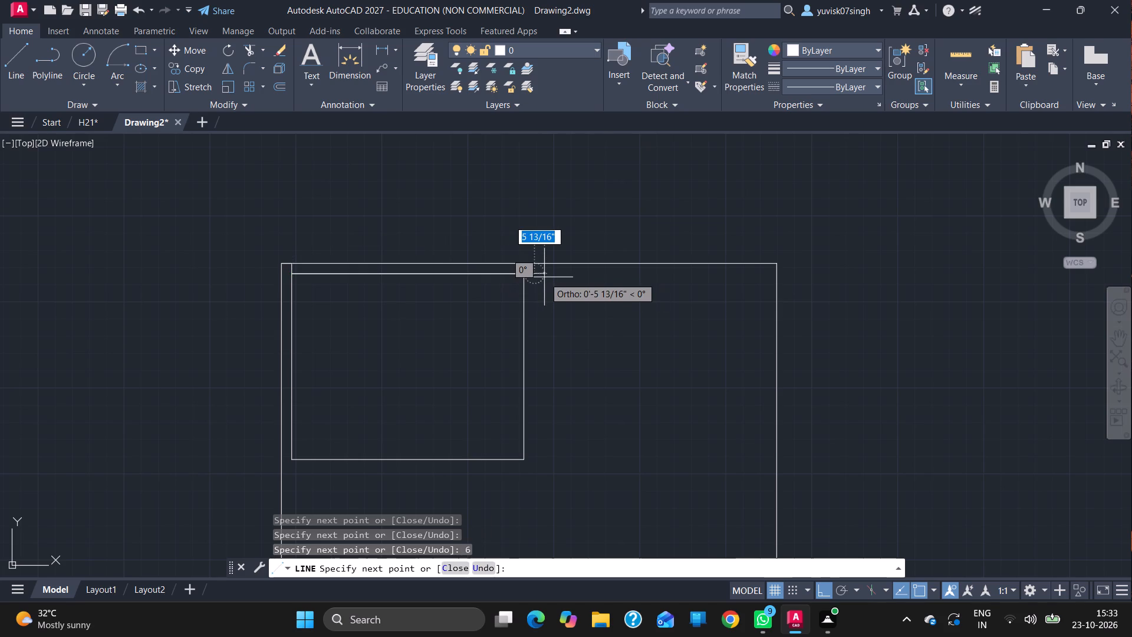
{"action": "type", "text": "11"}
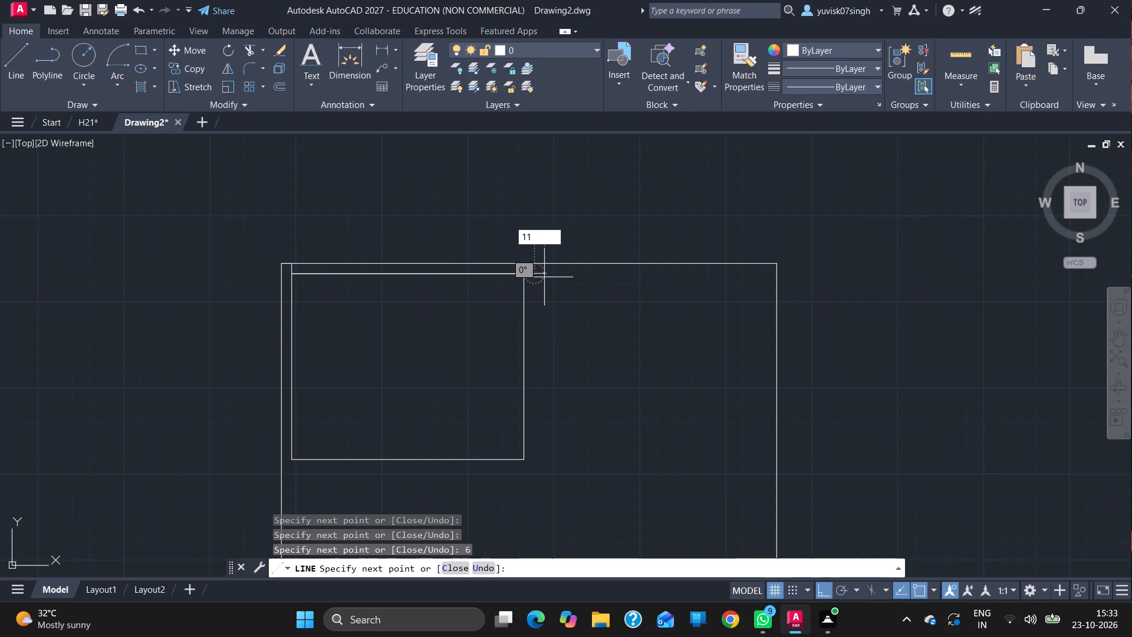
{"action": "key", "text": "apostrophe"}
{"action": "key", "text": "3"}
{"action": "key", "text": "Return"}
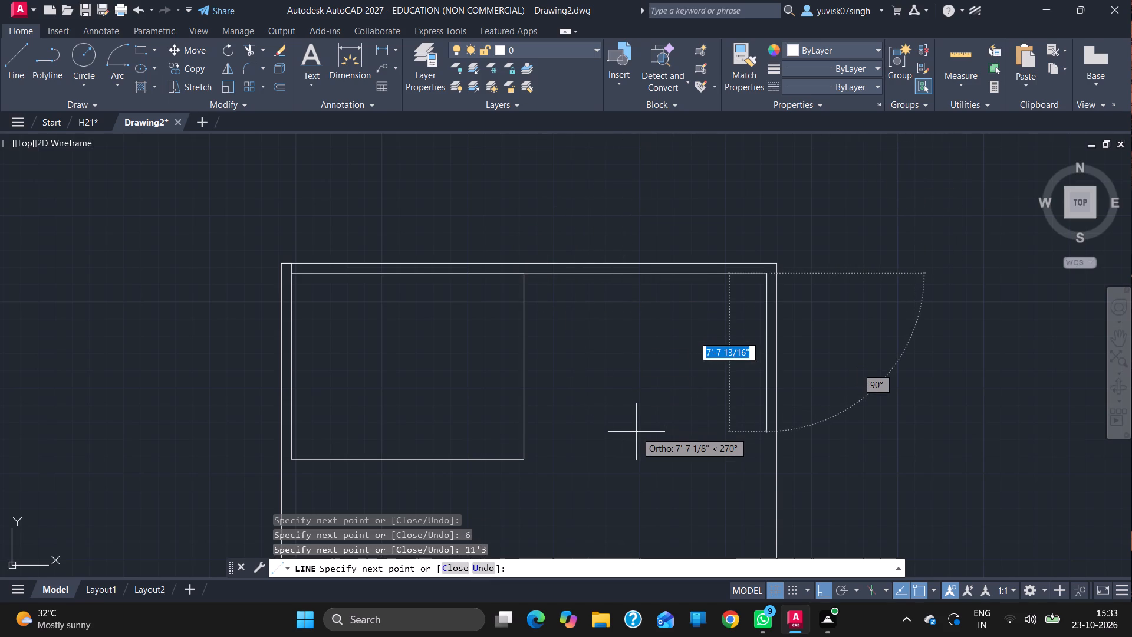
{"action": "type", "text": "9'"}
{"action": "key", "text": "Return"}
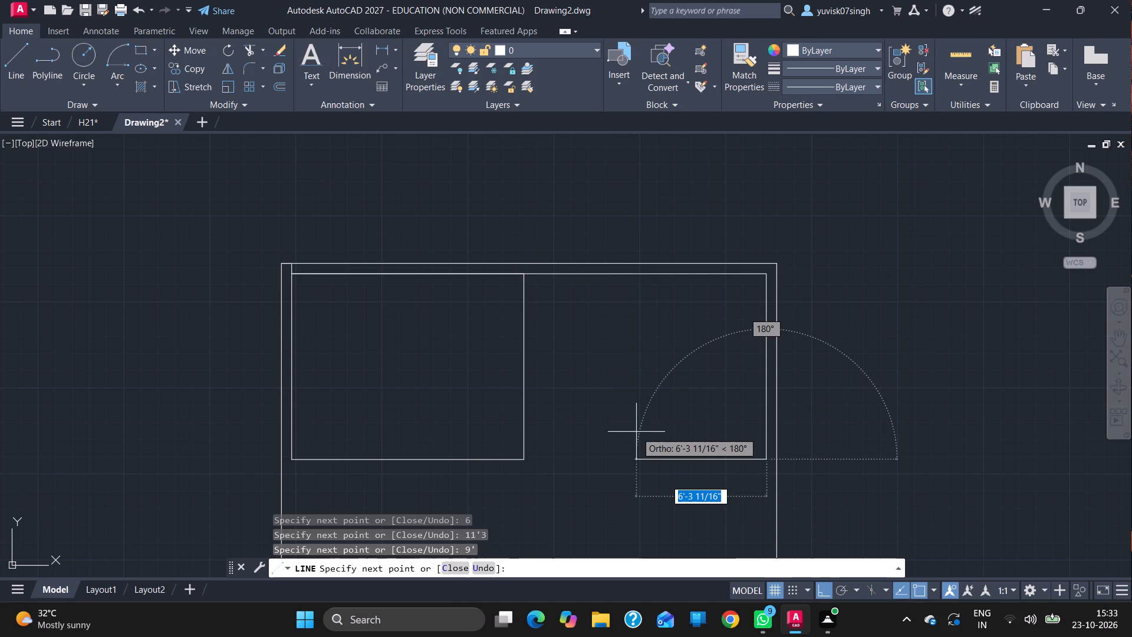
{"action": "type", "text": "11"}
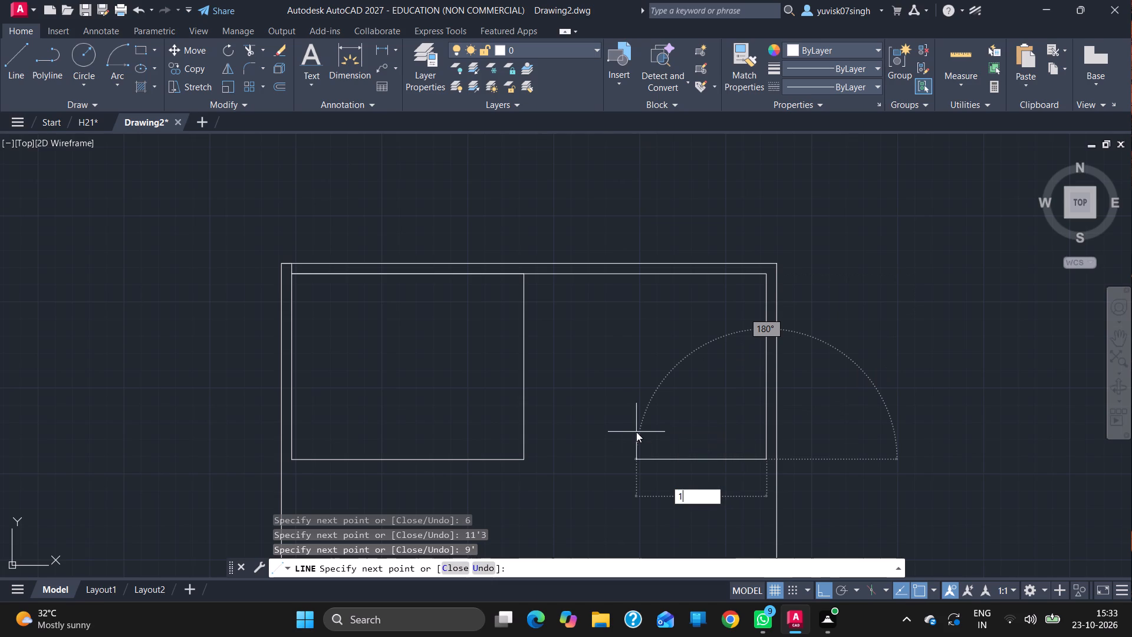
{"action": "key", "text": "apostrophe"}
{"action": "key", "text": "3"}
{"action": "key", "text": "Return"}
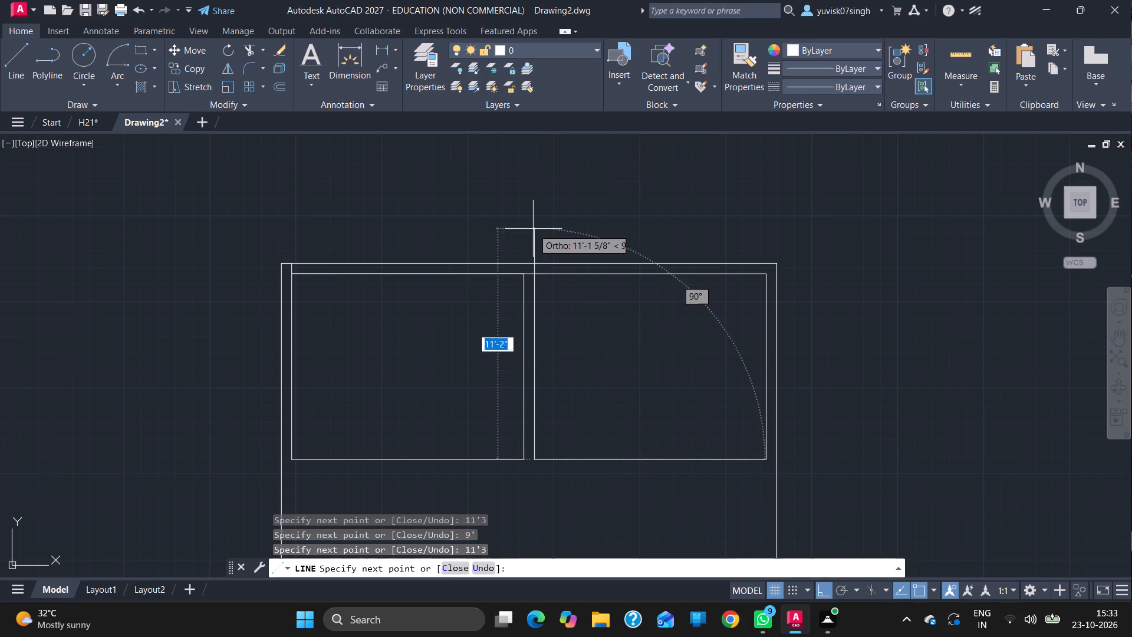
{"action": "left_click", "coordinate": [533, 274]}
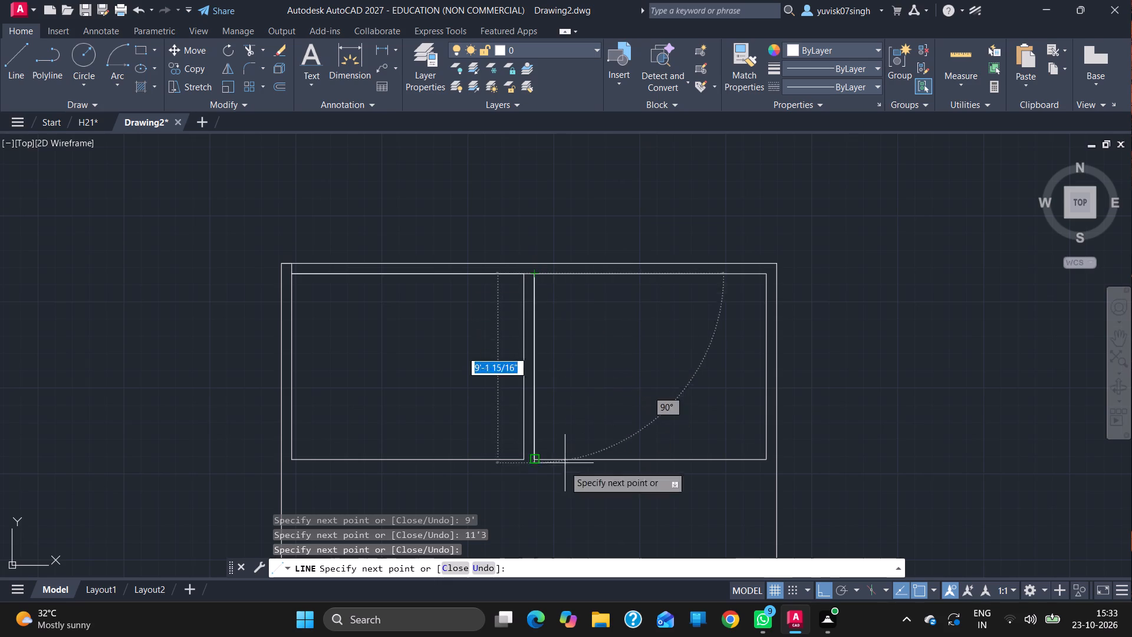
Retrace to the second room's bottom-right corner, draw the line 6" down and 15'6" left, and end it there.
{"action": "left_click", "coordinate": [531, 462]}
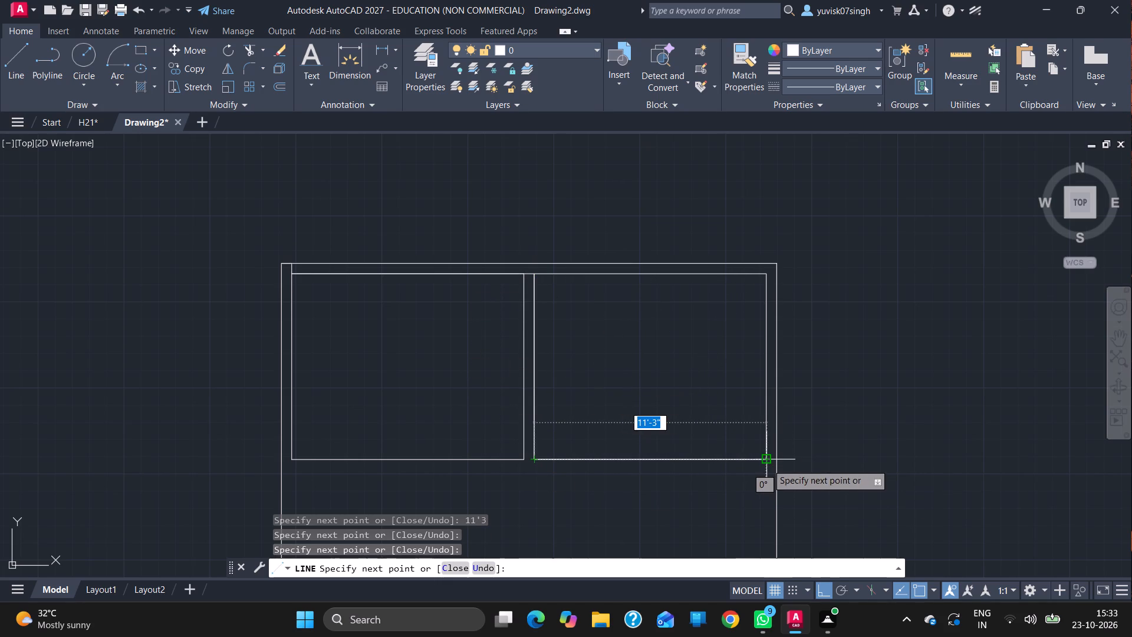
{"action": "left_click", "coordinate": [767, 464]}
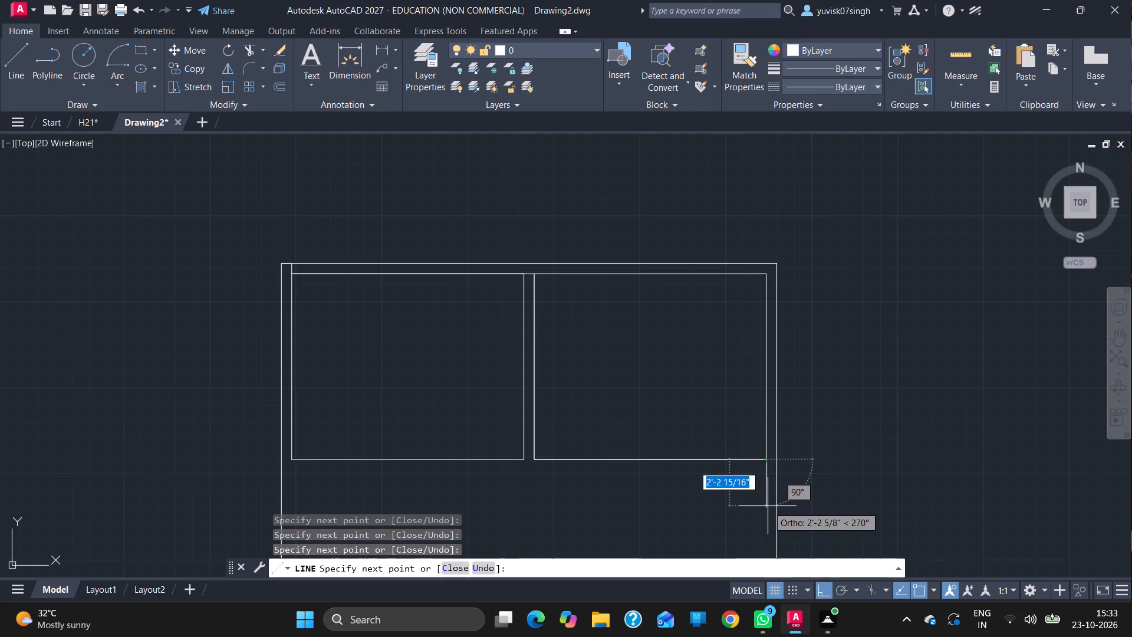
{"action": "key", "text": "6"}
{"action": "key", "text": "Return"}
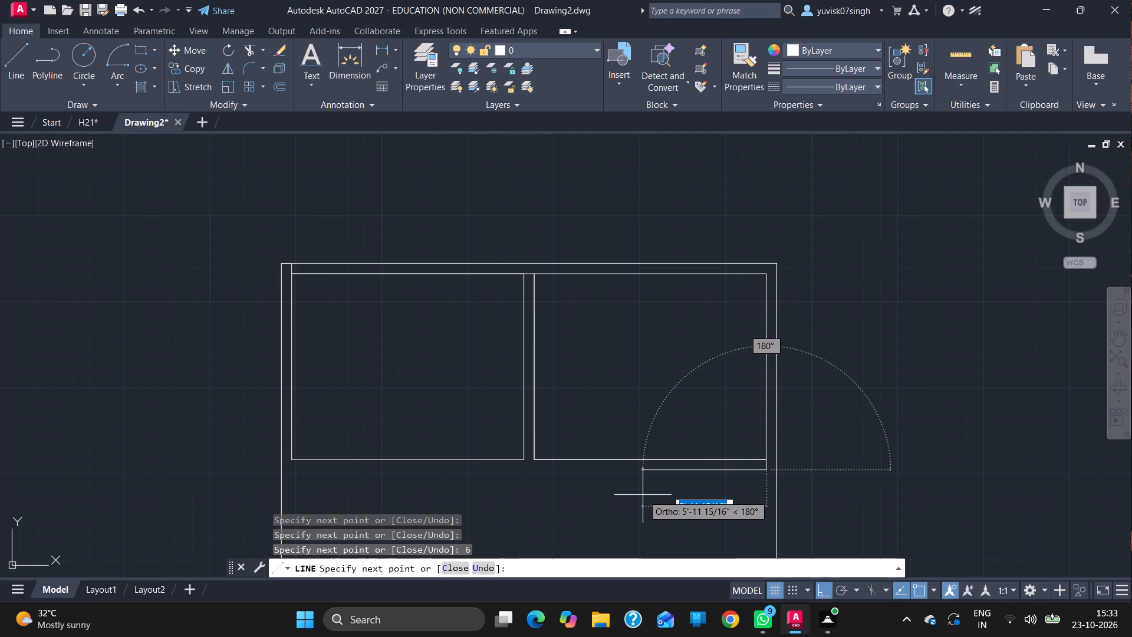
{"action": "type", "text": "15"}
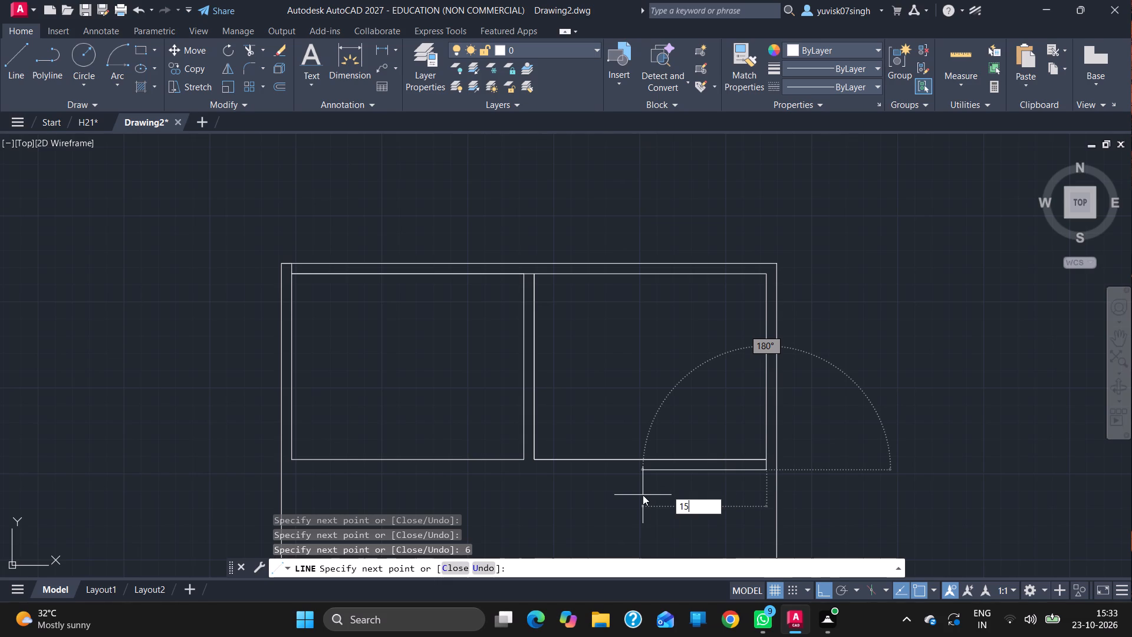
{"action": "key", "text": "apostrophe"}
{"action": "key", "text": "6"}
{"action": "key", "text": "Return"}
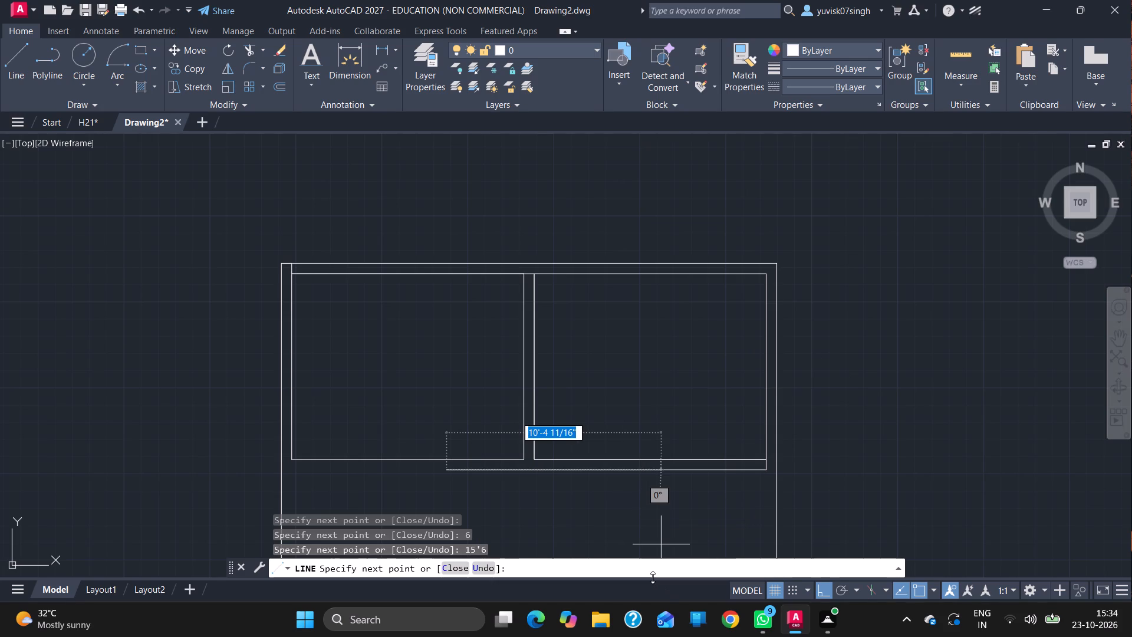
{"action": "key", "text": "Escape"}
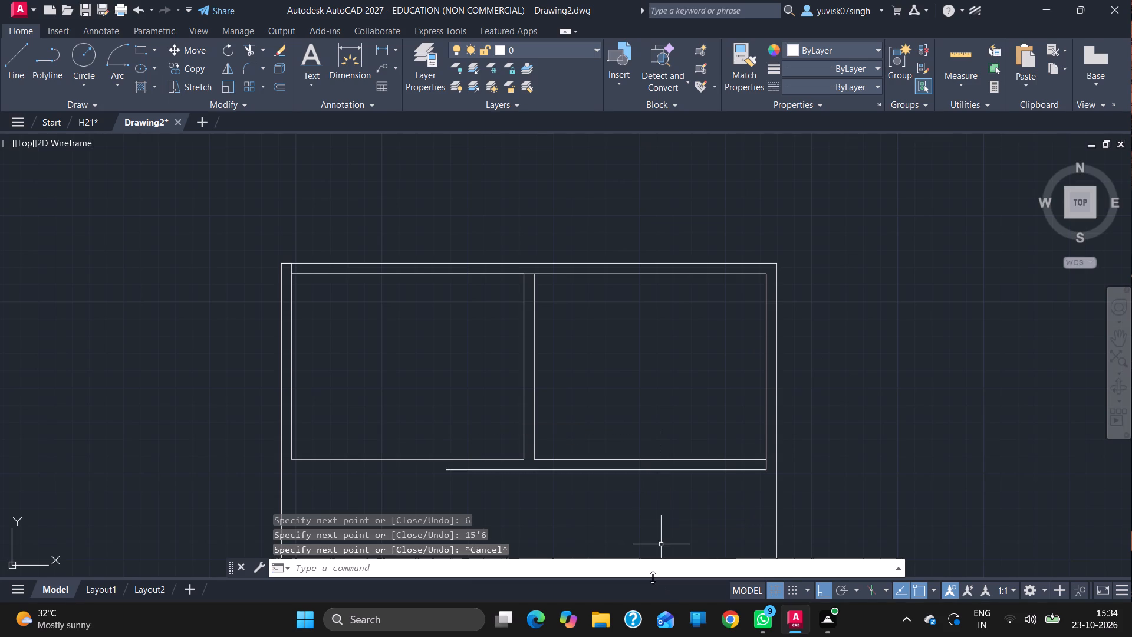
Start a new line at the outer outline's bottom-left corner, going 6" up and 6" right to set the wall offset.
{"action": "left_click", "coordinate": [1124, 329]}
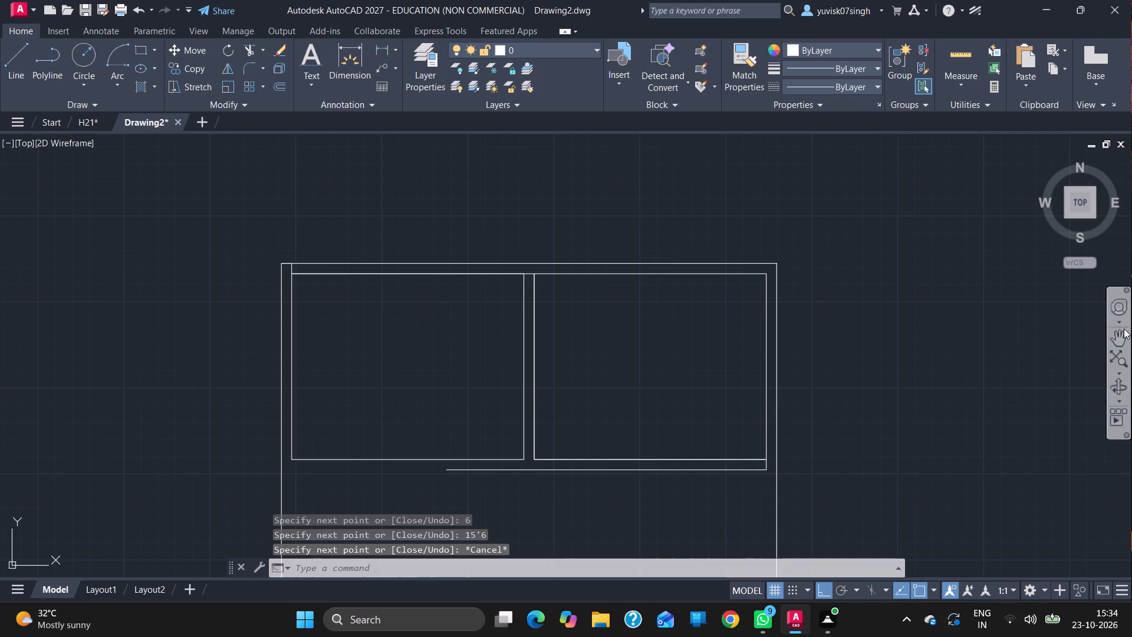
{"action": "left_click", "coordinate": [1115, 342]}
{"action": "left_click_drag", "start_coordinate": [571, 416], "coordinate": [733, 153]}
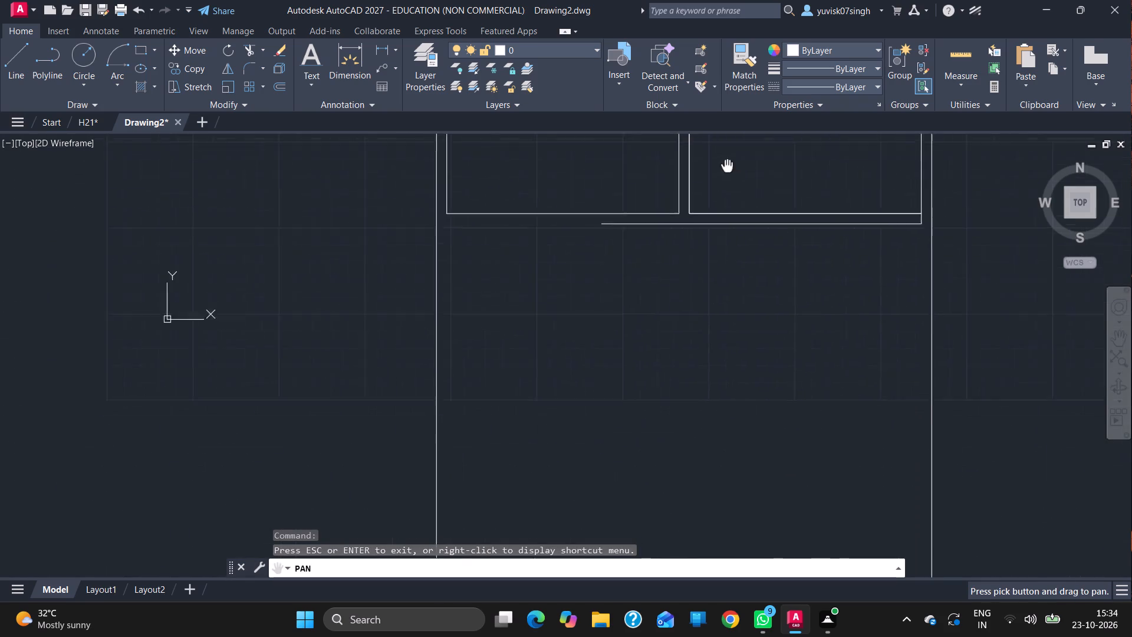
{"action": "left_click_drag", "start_coordinate": [733, 153], "coordinate": [751, 104]}
{"action": "left_click_drag", "start_coordinate": [626, 415], "coordinate": [637, 308]}
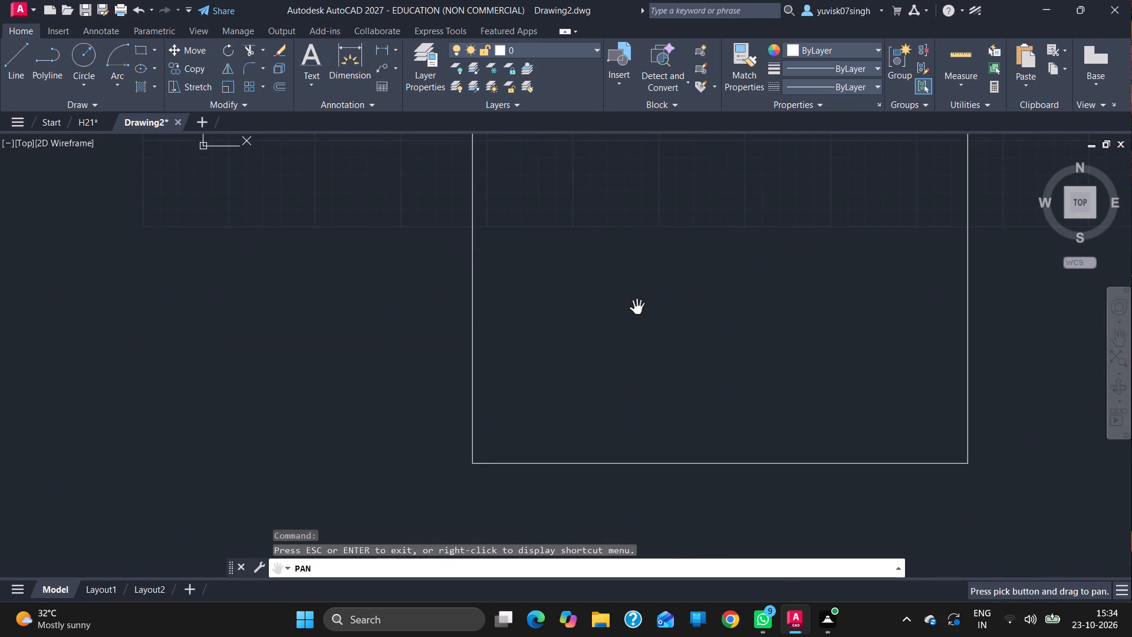
{"action": "key", "text": "Escape"}
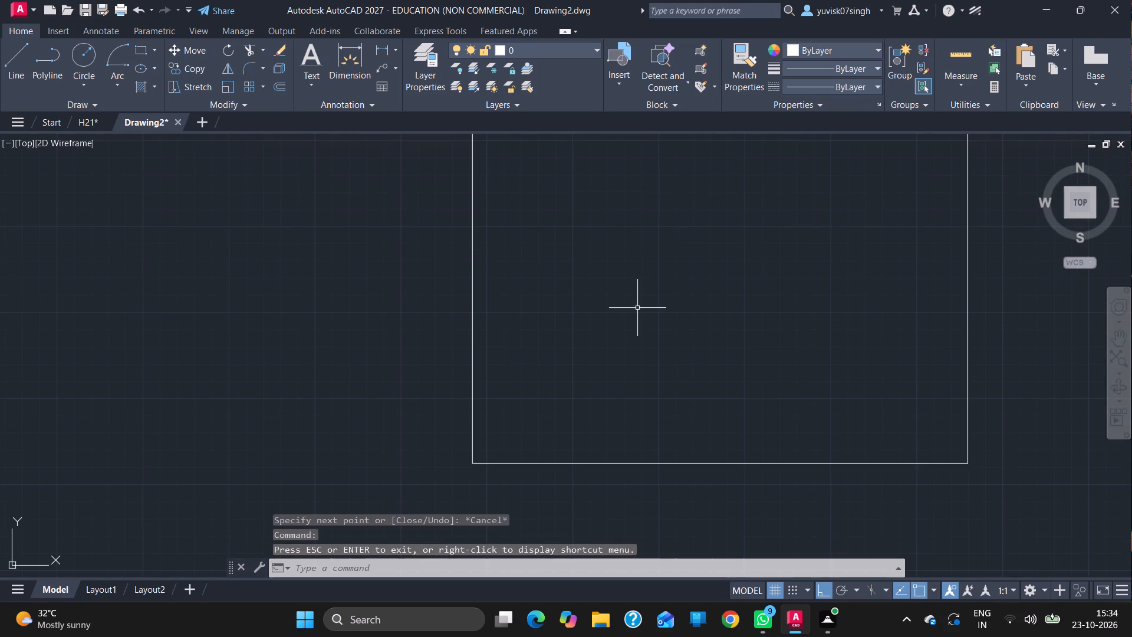
{"action": "left_click", "coordinate": [17, 73]}
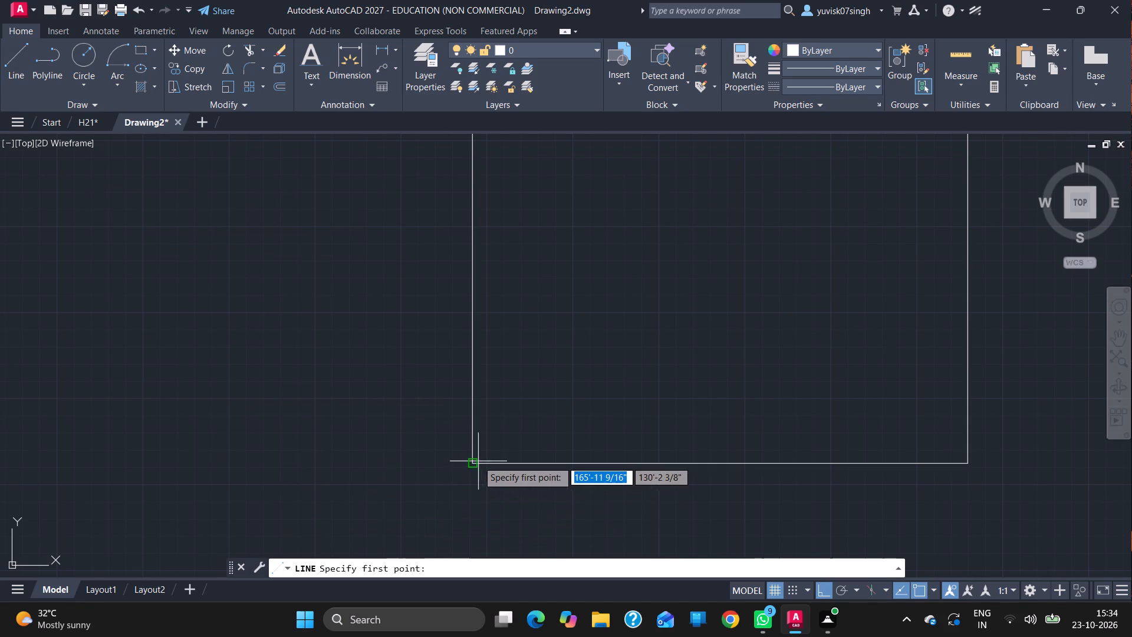
{"action": "left_click_drag", "start_coordinate": [471, 461], "coordinate": [472, 435]}
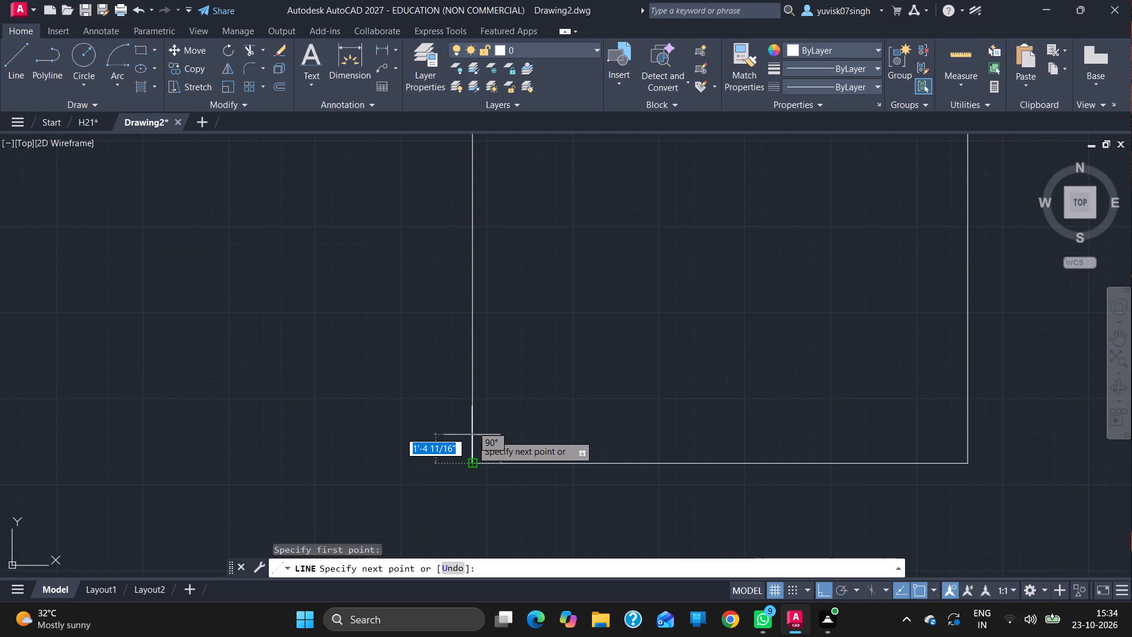
{"action": "key", "text": "6"}
{"action": "key", "text": "Return"}
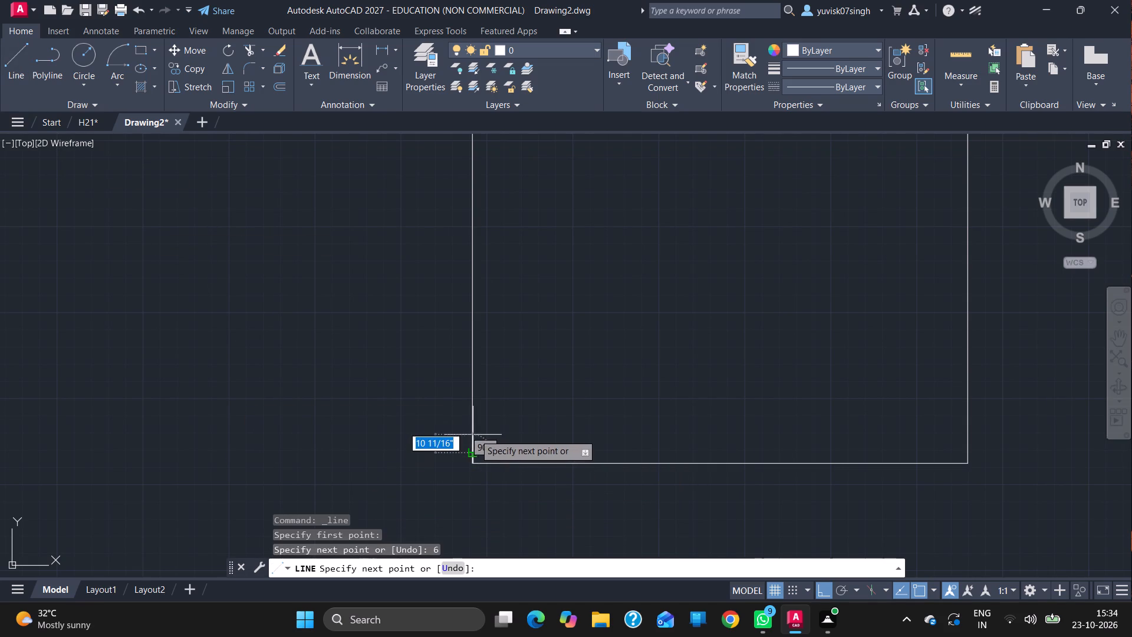
{"action": "key", "text": "6"}
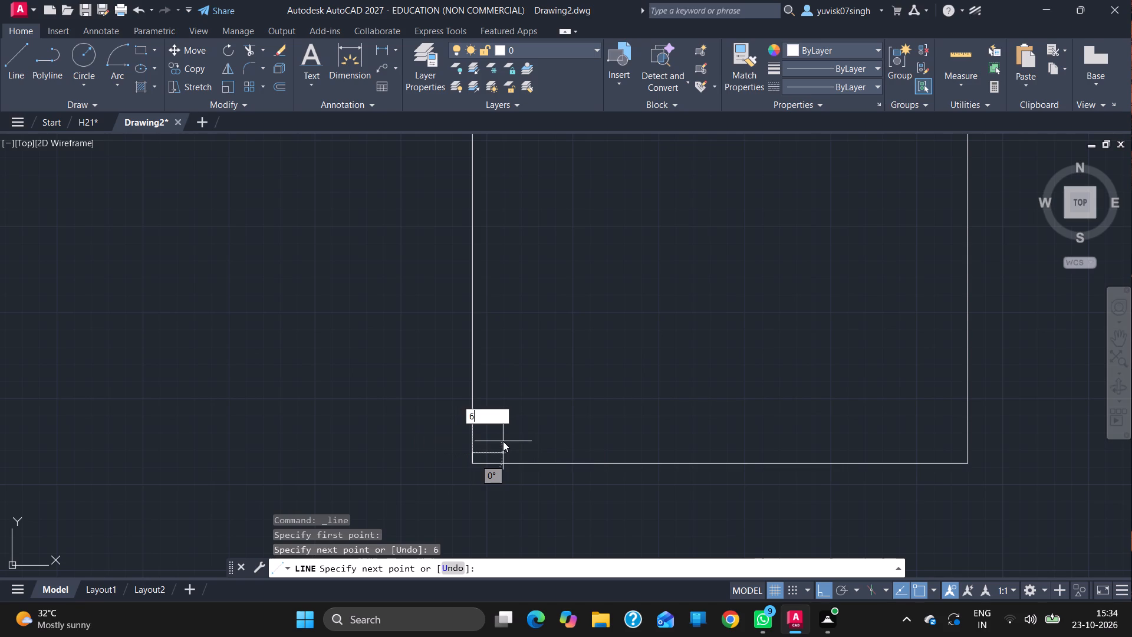
{"action": "key", "text": "Return"}
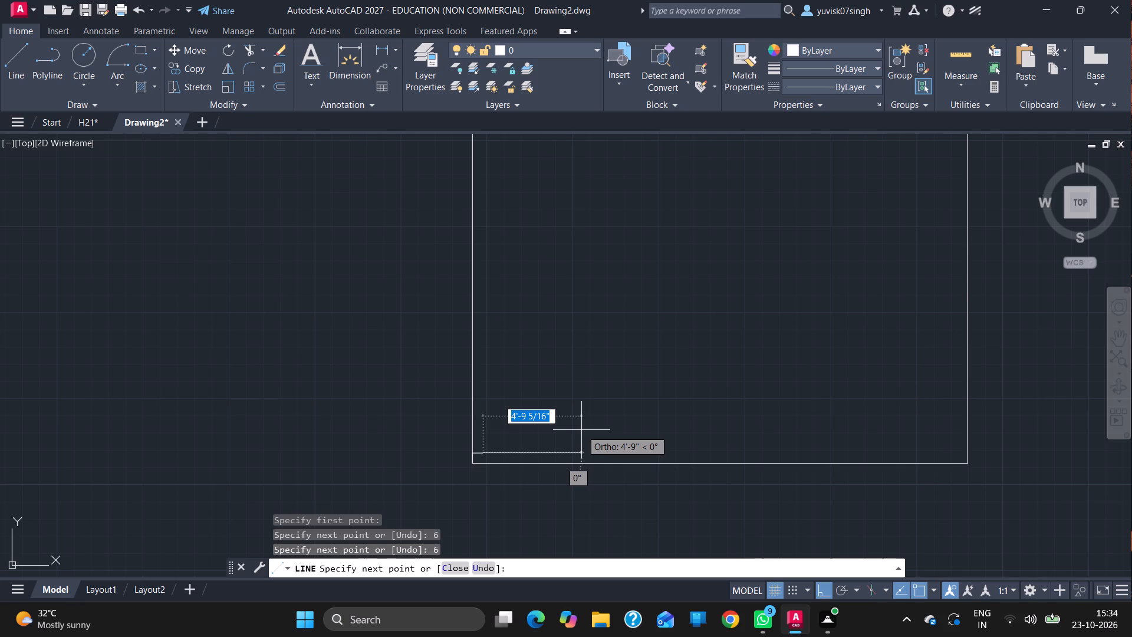
Continue the line 12'6" right and 11' up for the lower-left room's bottom and right sides.
{"action": "type", "text": "12"}
{"action": "key", "text": "apostrophe"}
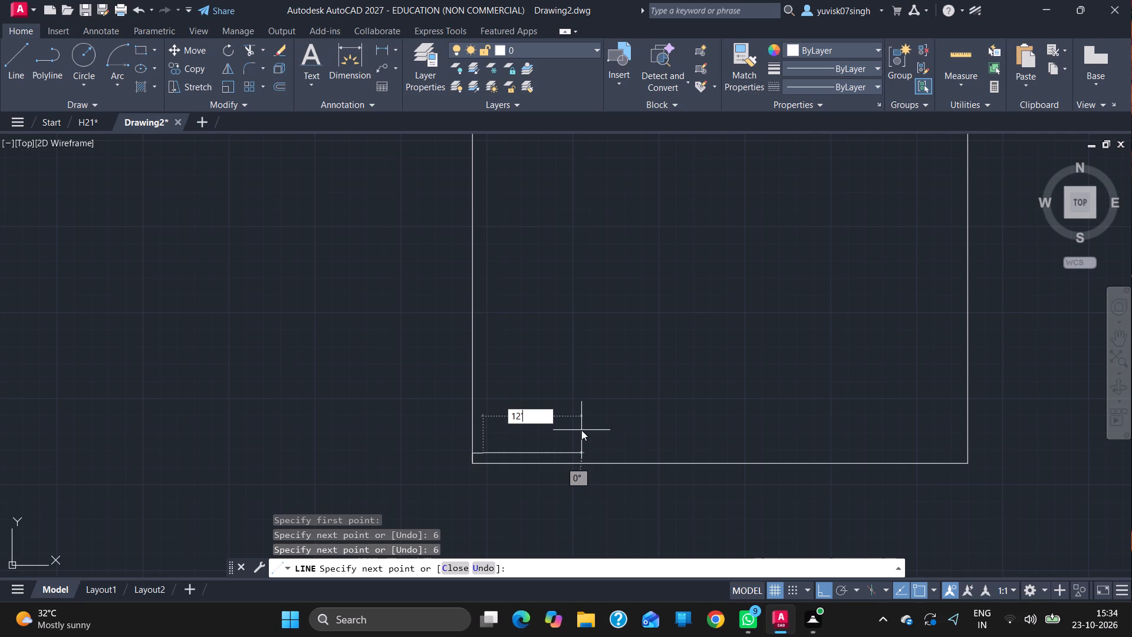
{"action": "key", "text": "6"}
{"action": "key", "text": "Return"}
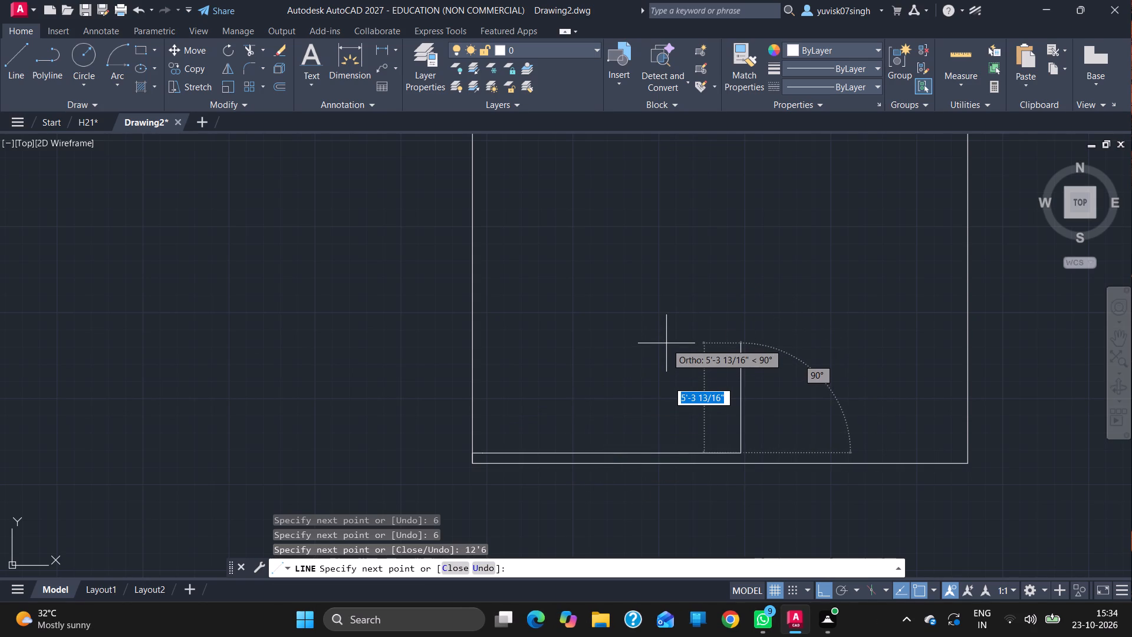
{"action": "type", "text": "11"}
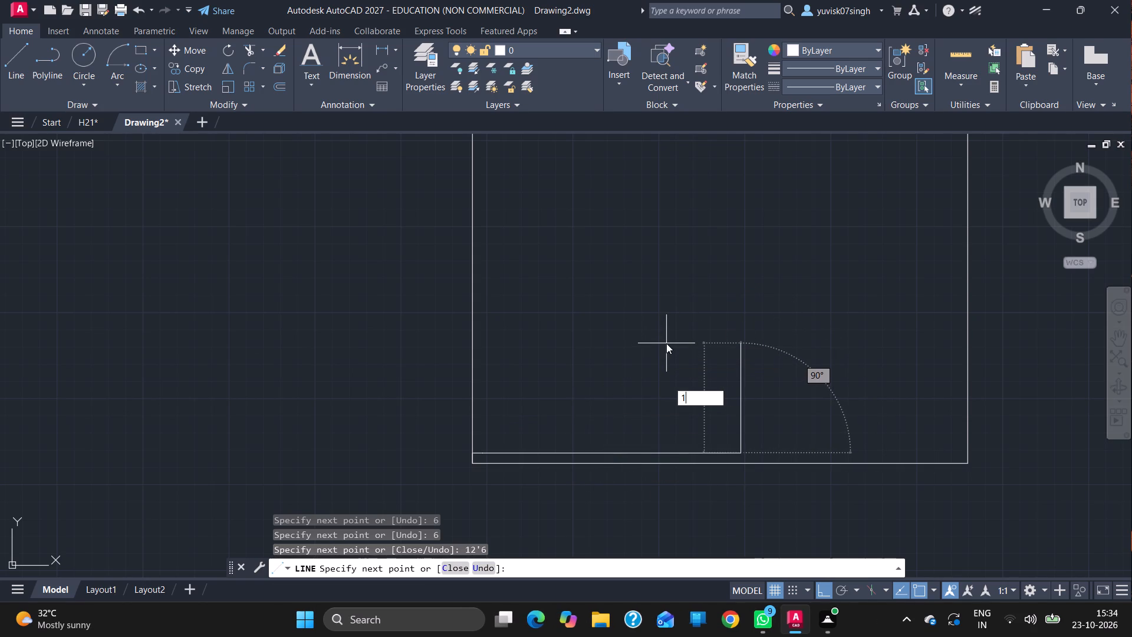
{"action": "key", "text": "apostrophe"}
{"action": "key", "text": "Return"}
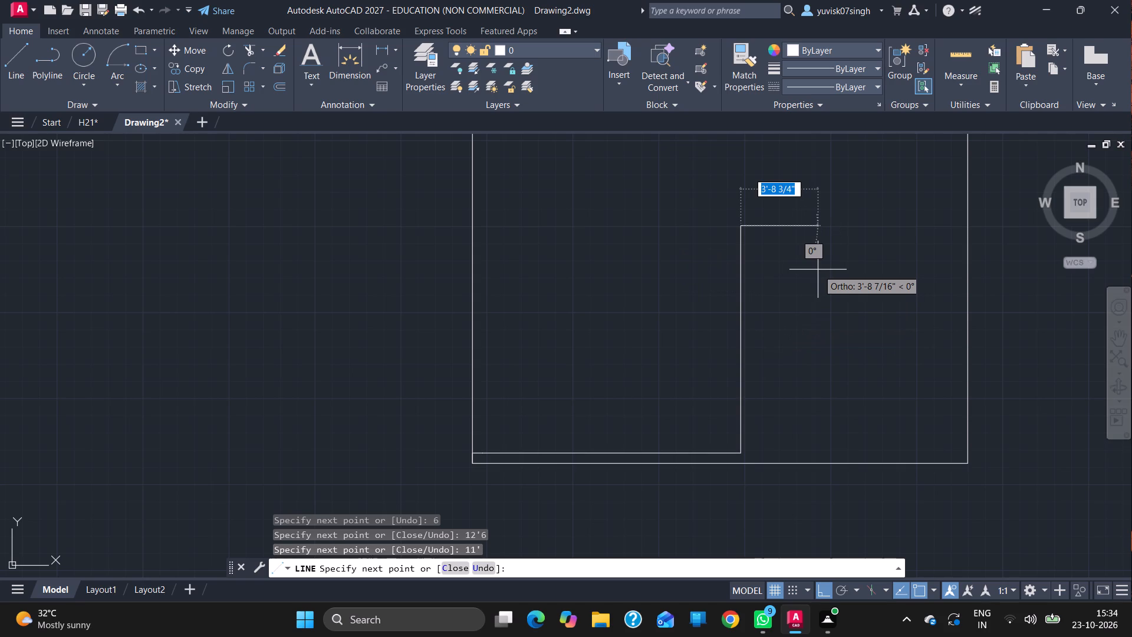
Continue the line 6" right for the wall, and draw the closed lower-right room, 10' wide and 11' deep.
{"action": "key", "text": "6"}
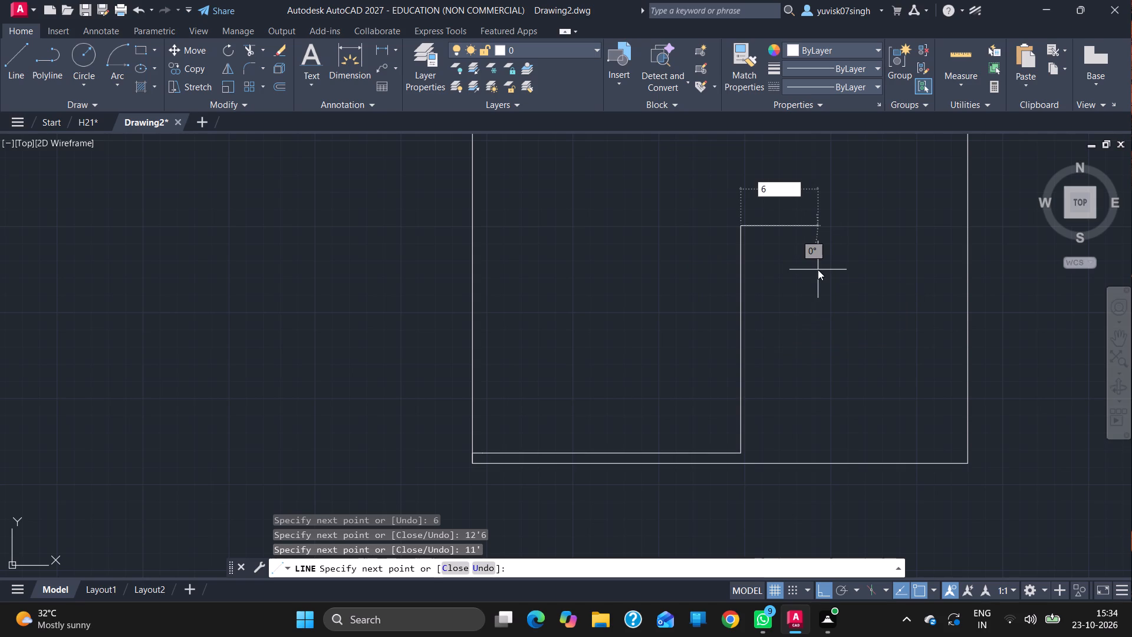
{"action": "key", "text": "Return"}
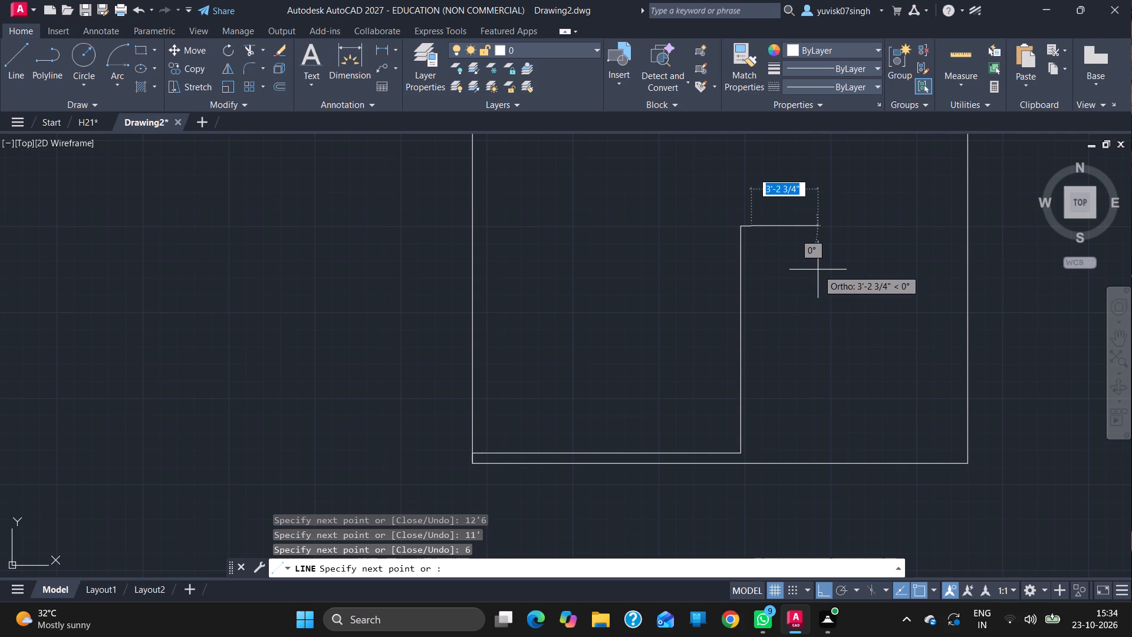
{"action": "key", "text": "1"}
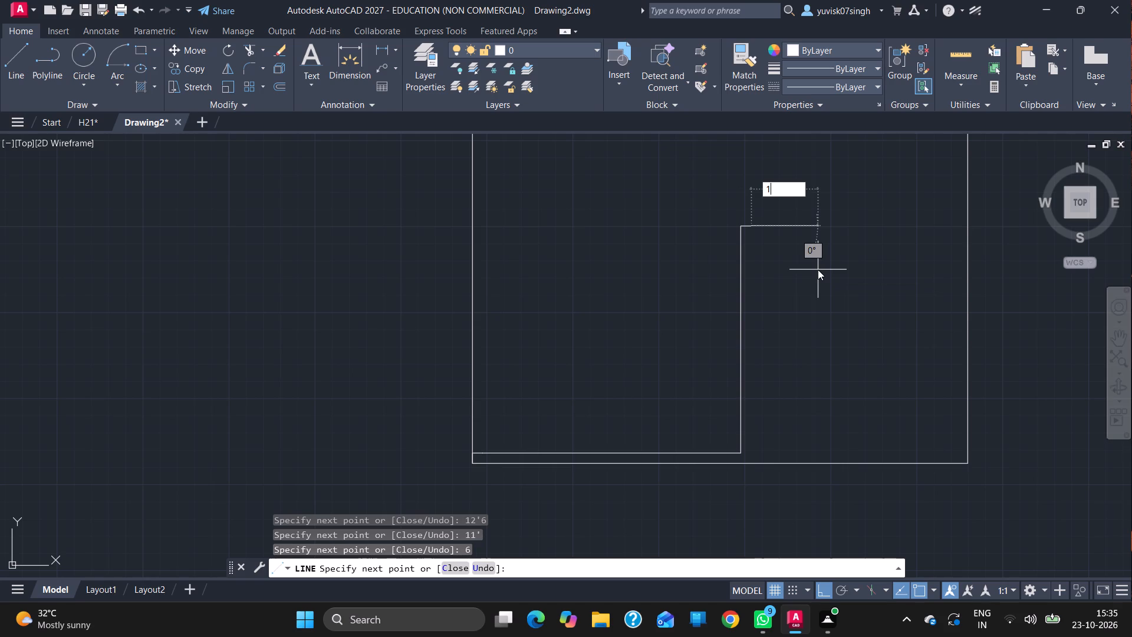
{"action": "key", "text": "0"}
{"action": "key", "text": "apostrophe"}
{"action": "key", "text": "Return"}
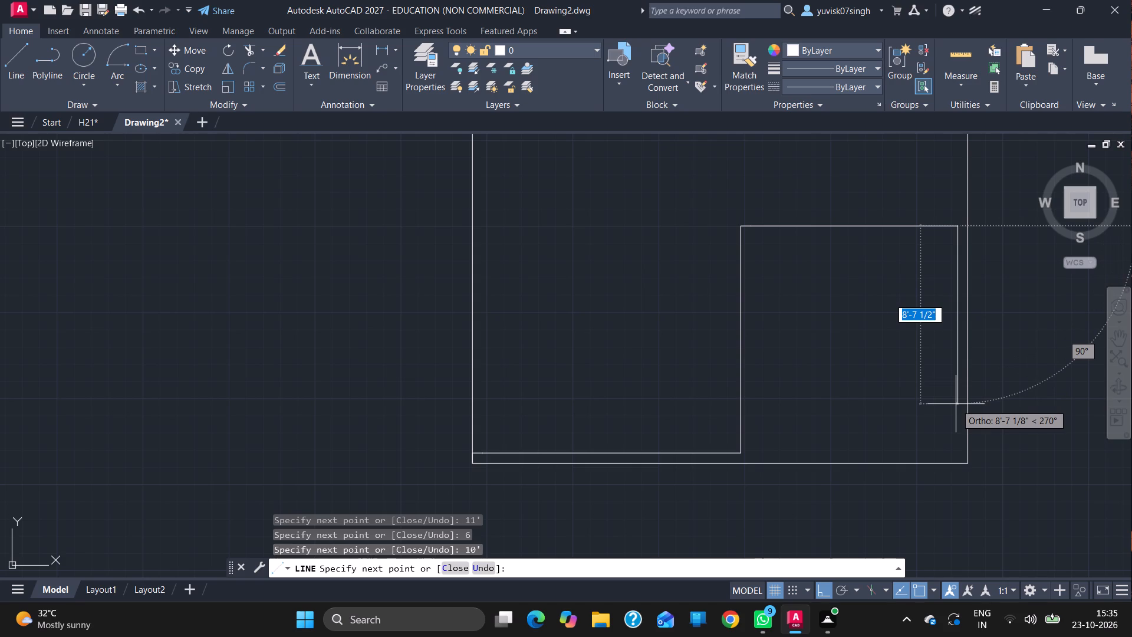
{"action": "type", "text": "11"}
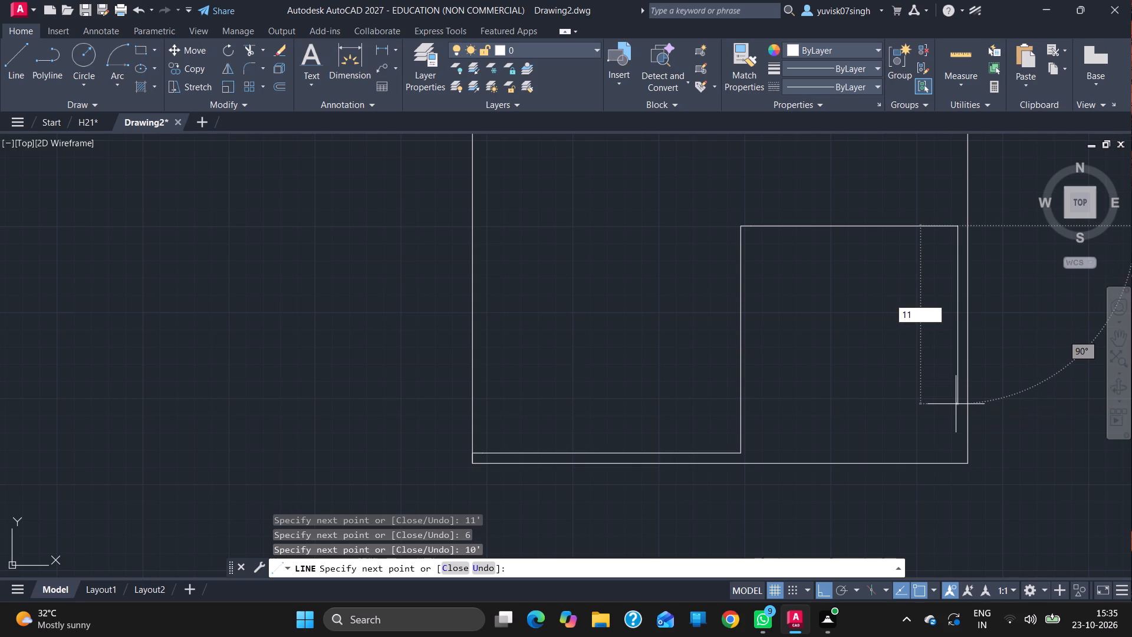
{"action": "key", "text": "apostrophe"}
{"action": "key", "text": "Return"}
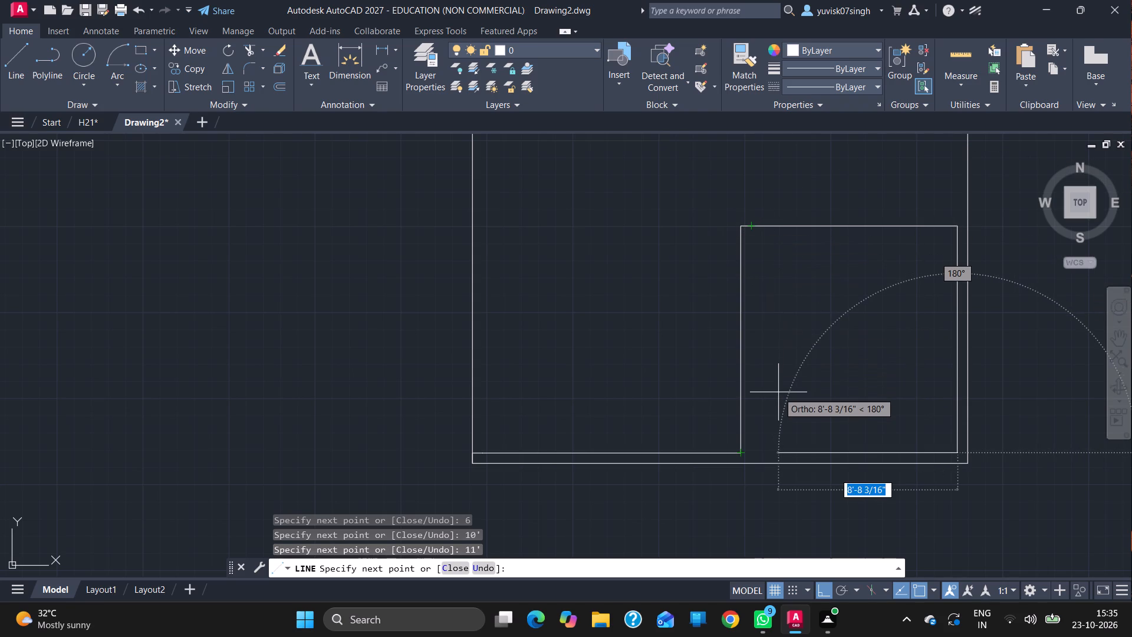
{"action": "type", "text": "11"}
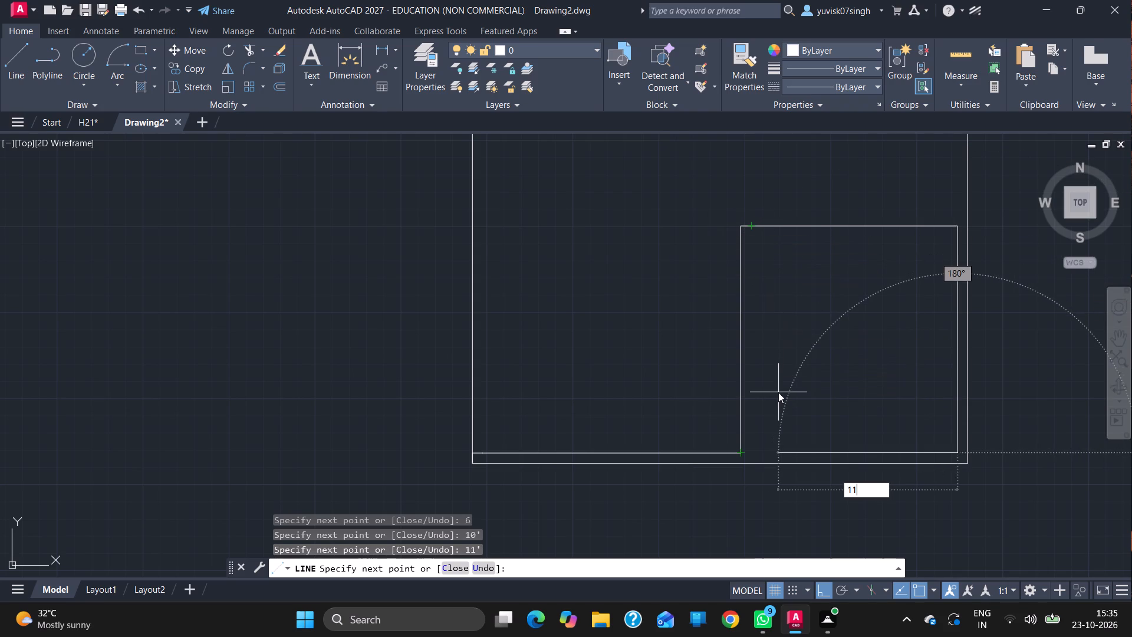
{"action": "key", "text": "BackSpace"}
{"action": "type", "text": "0'"}
{"action": "key", "text": "Return"}
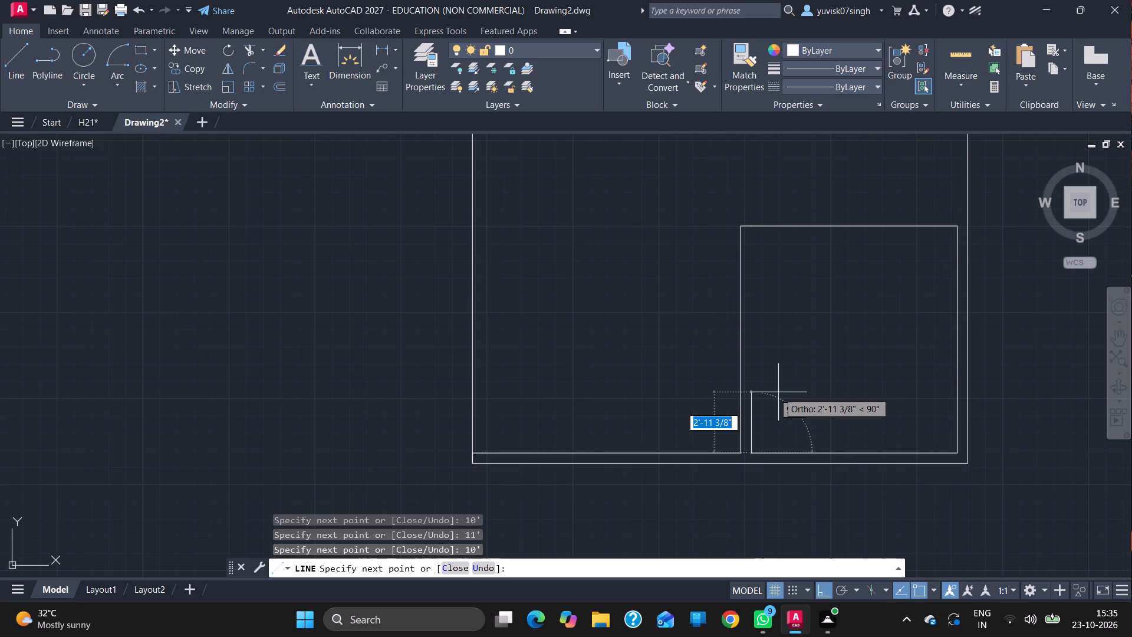
{"action": "left_click", "coordinate": [748, 228]}
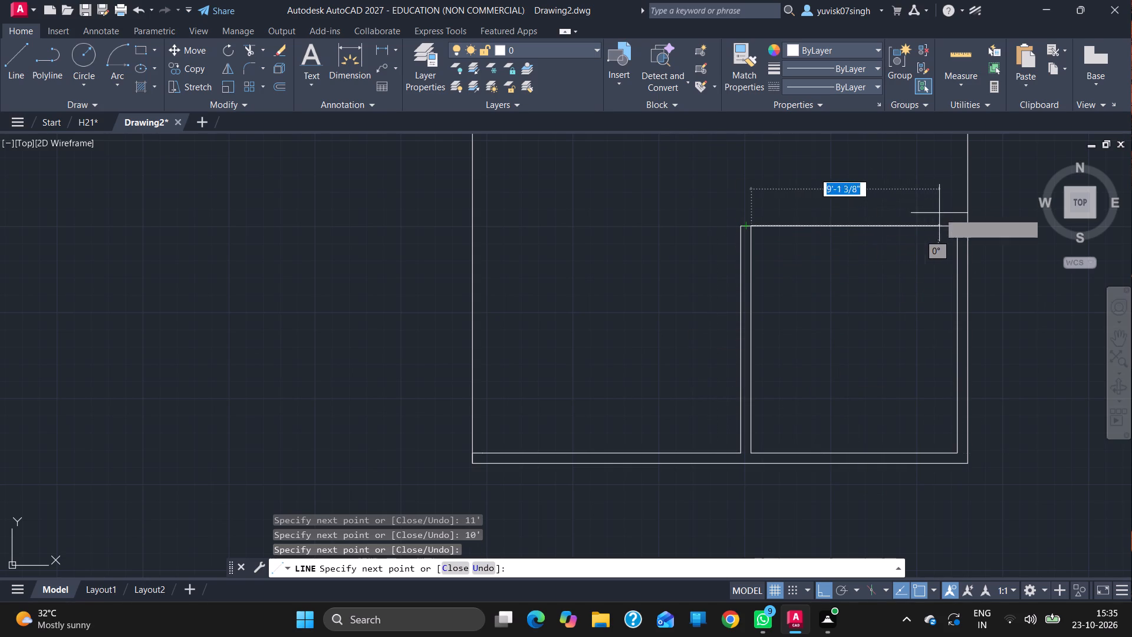
Retrace to the lower-right room's top-right corner, draw 6" up, 15'6" left and up to the upper wall line's left end, and end the line.
{"action": "left_click", "coordinate": [956, 223]}
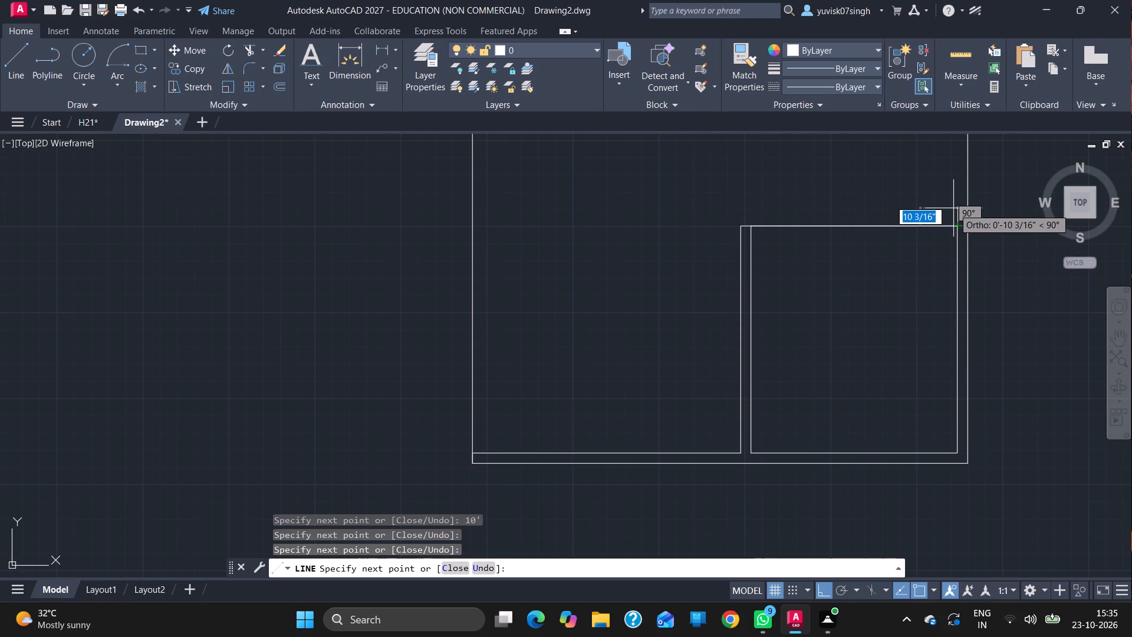
{"action": "key", "text": "6"}
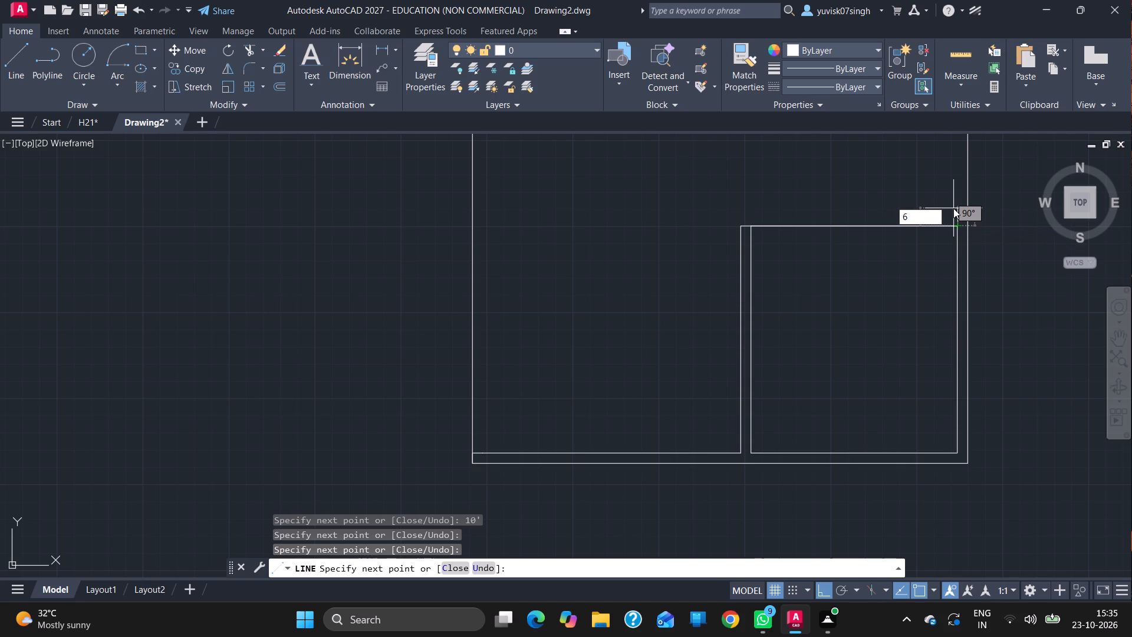
{"action": "key", "text": "Return"}
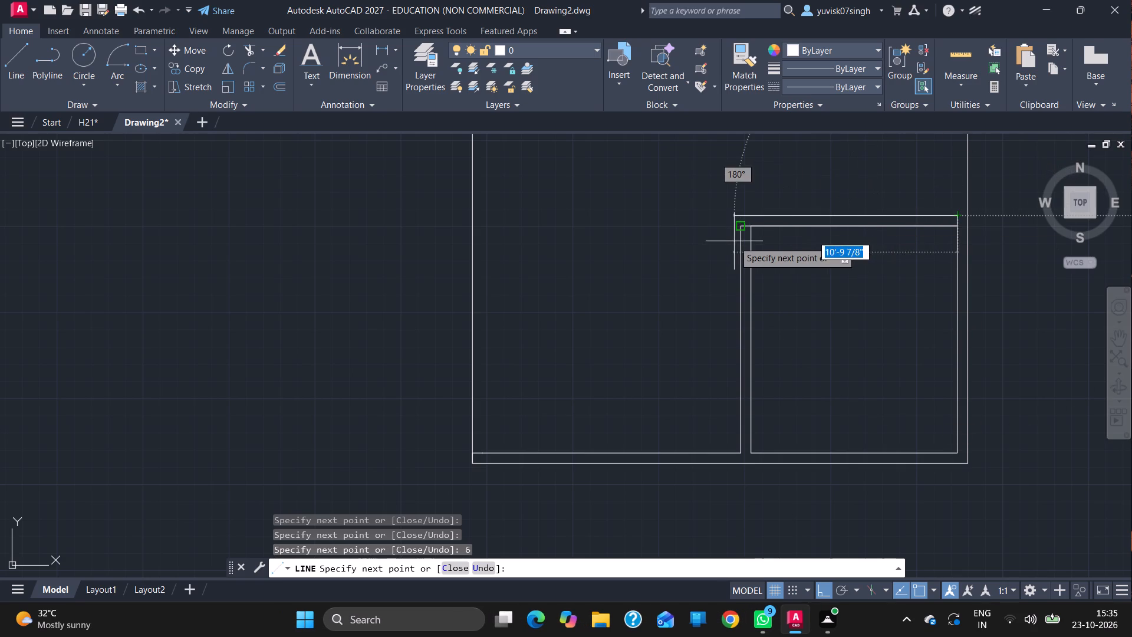
{"action": "scroll", "coordinate": [734, 241], "scroll_direction": "down", "scroll_amount": 3, "text": "ctrl"}
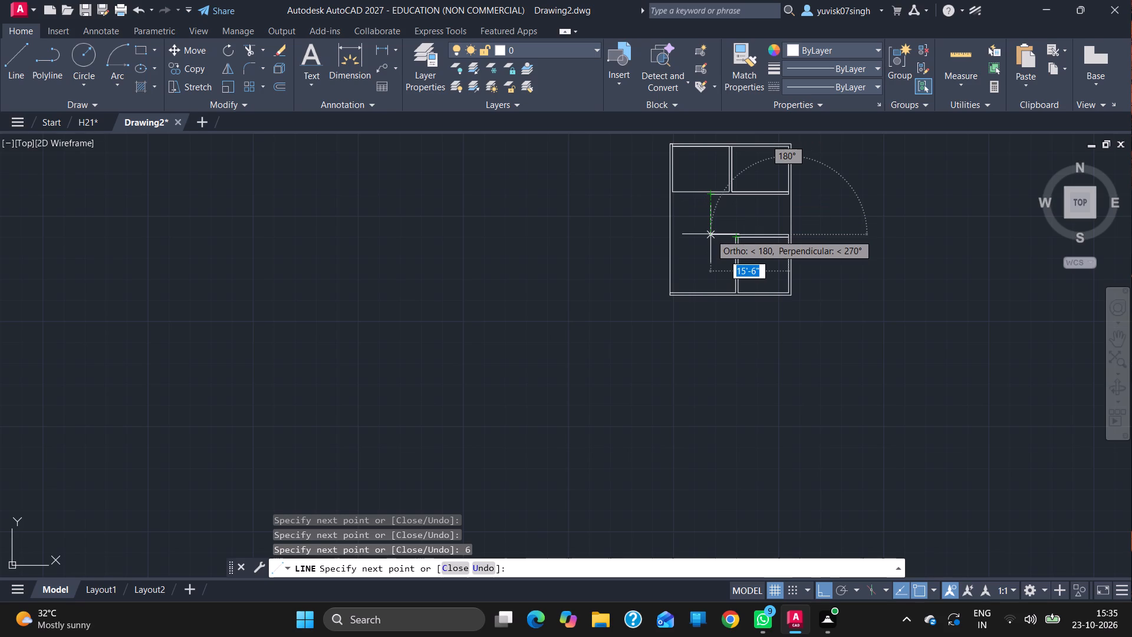
{"action": "key", "text": "1"}
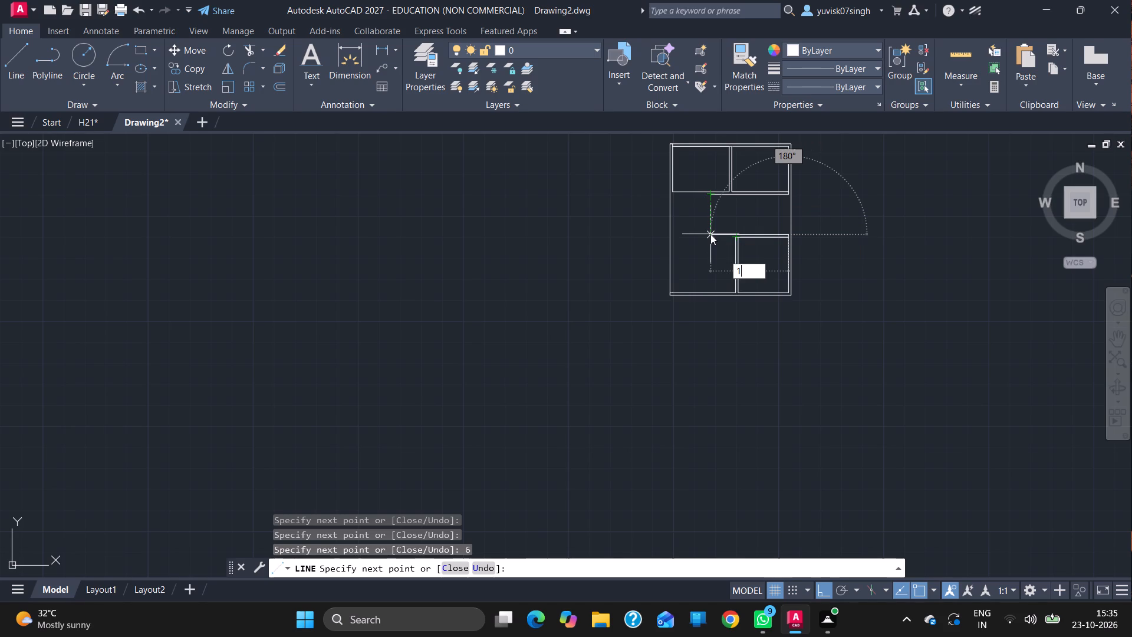
{"action": "key", "text": "5"}
{"action": "key", "text": "apostrophe"}
{"action": "key", "text": "6"}
{"action": "key", "text": "Return"}
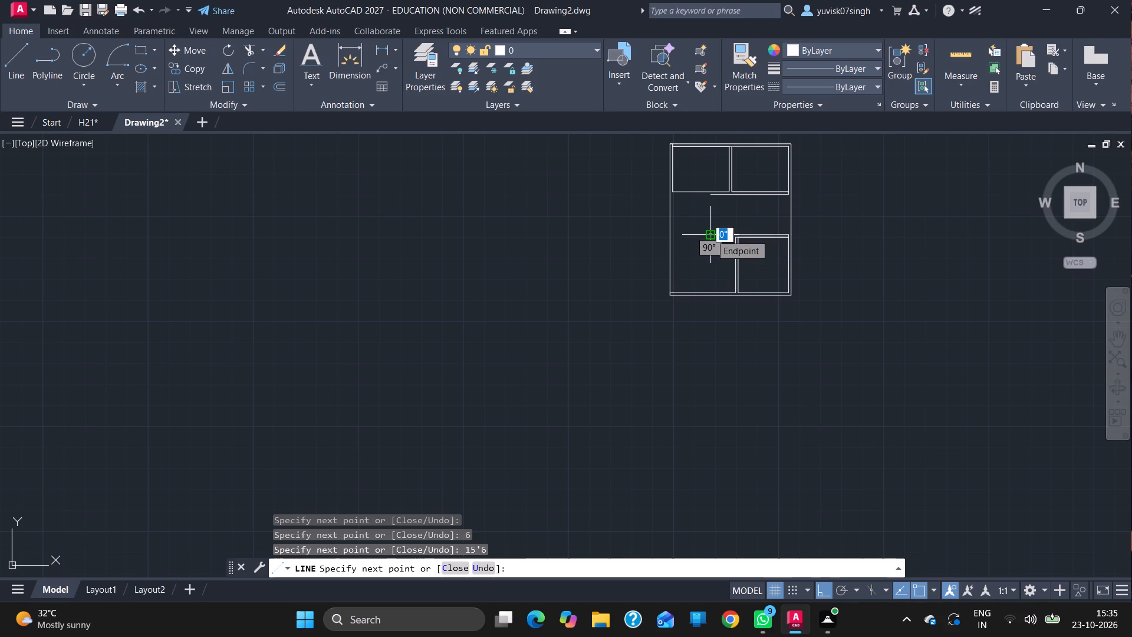
{"action": "left_click", "coordinate": [710, 196]}
{"action": "key", "text": "Escape"}
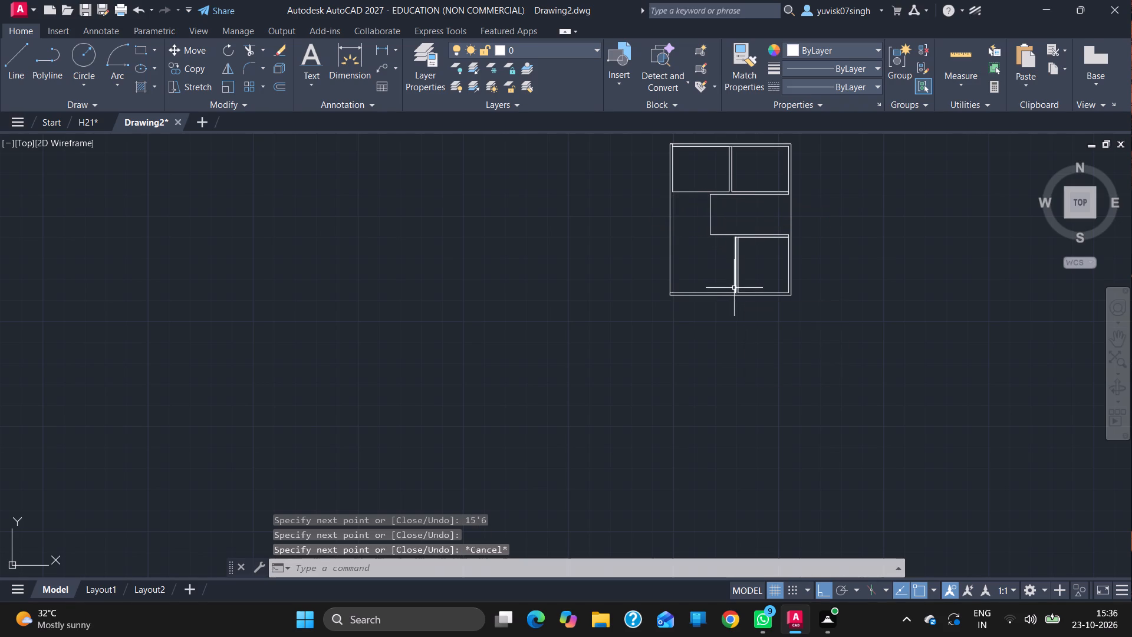
Start a new line at the top of the lower-left room's right side and draw it 12'6" left.
{"action": "scroll", "coordinate": [734, 287], "scroll_direction": "up", "scroll_amount": 2, "text": "ctrl"}
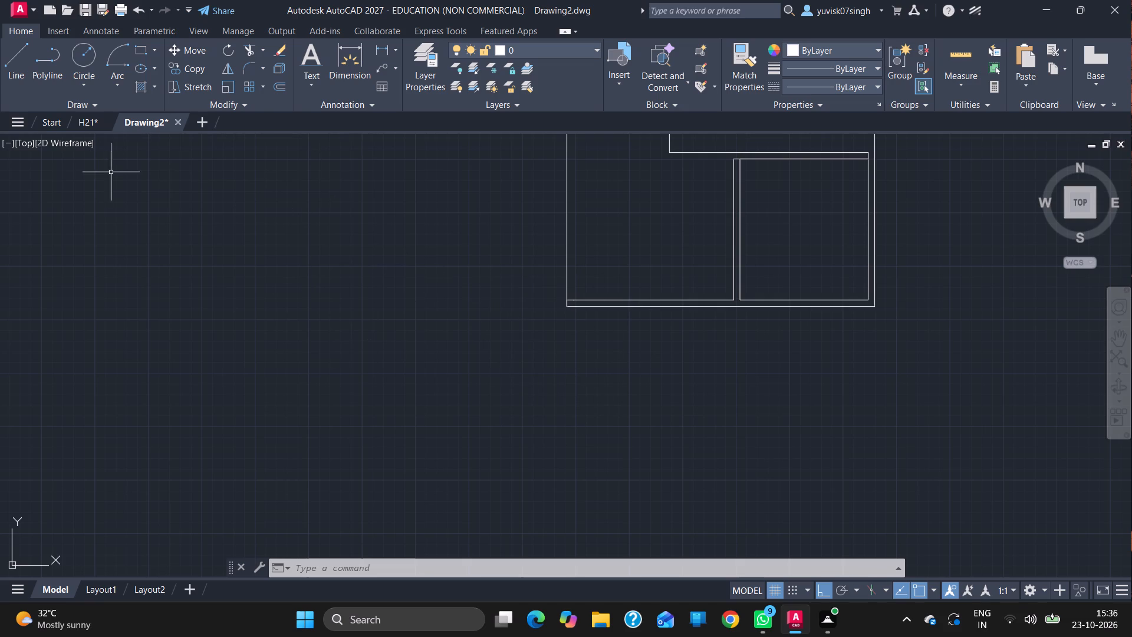
{"action": "left_click", "coordinate": [17, 46]}
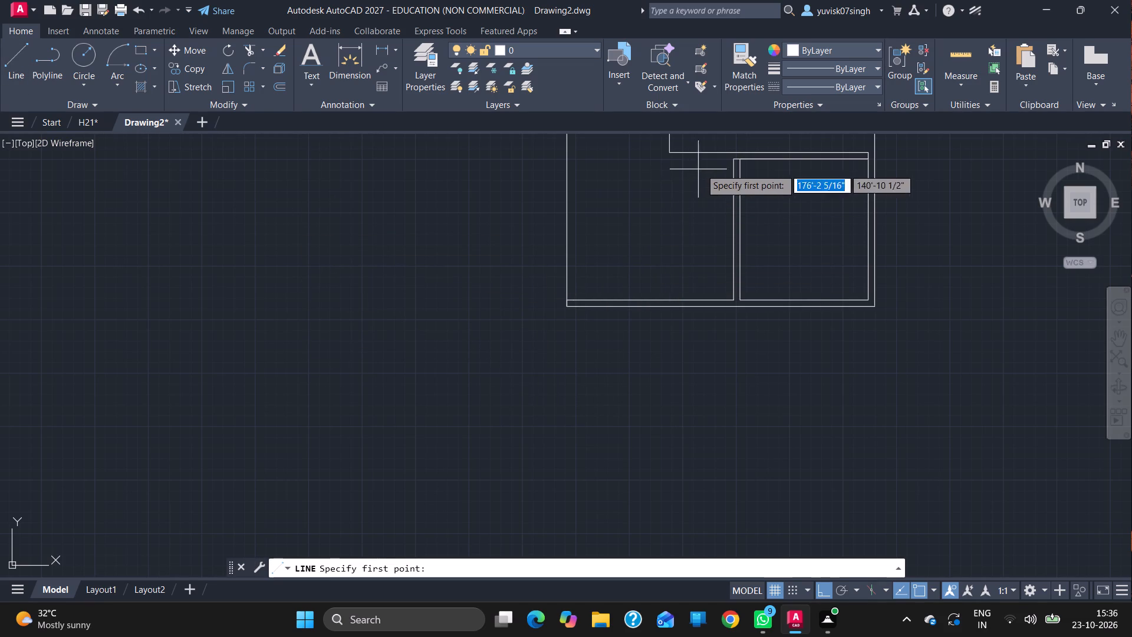
{"action": "left_click_drag", "start_coordinate": [730, 160], "coordinate": [677, 157]}
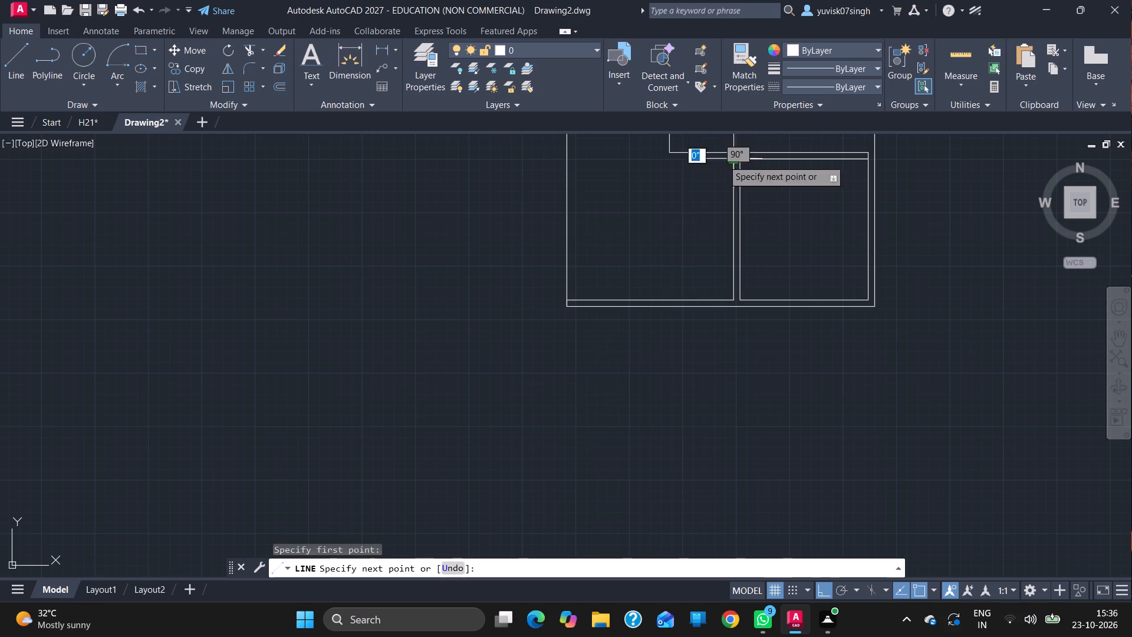
{"action": "left_click_drag", "start_coordinate": [677, 157], "coordinate": [565, 159]}
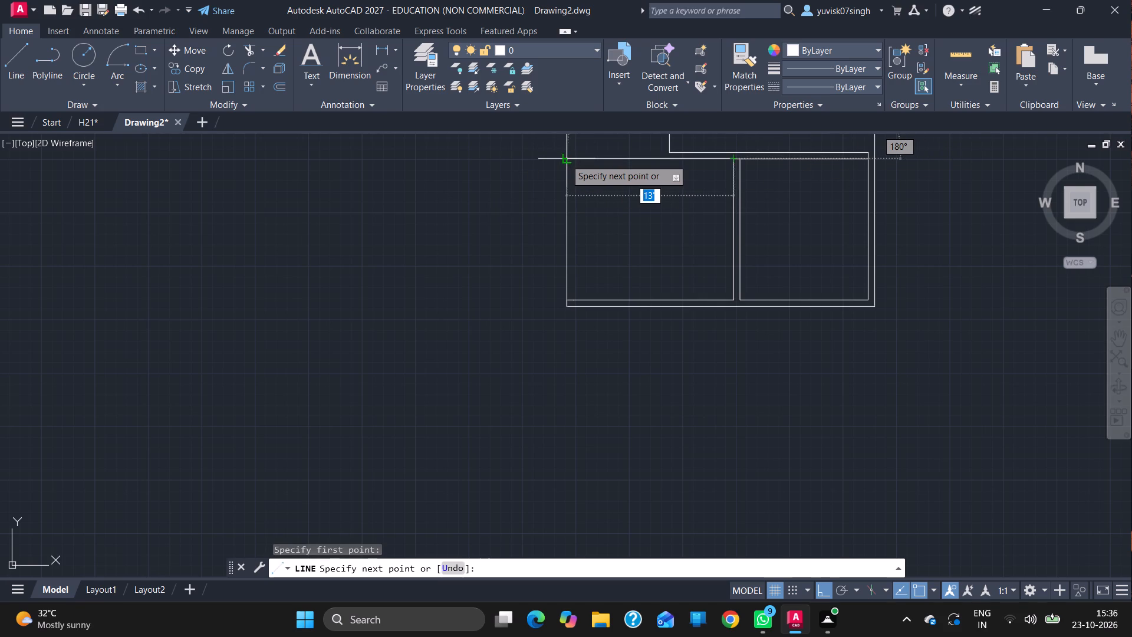
{"action": "type", "text": "12"}
{"action": "key", "text": "apostrophe"}
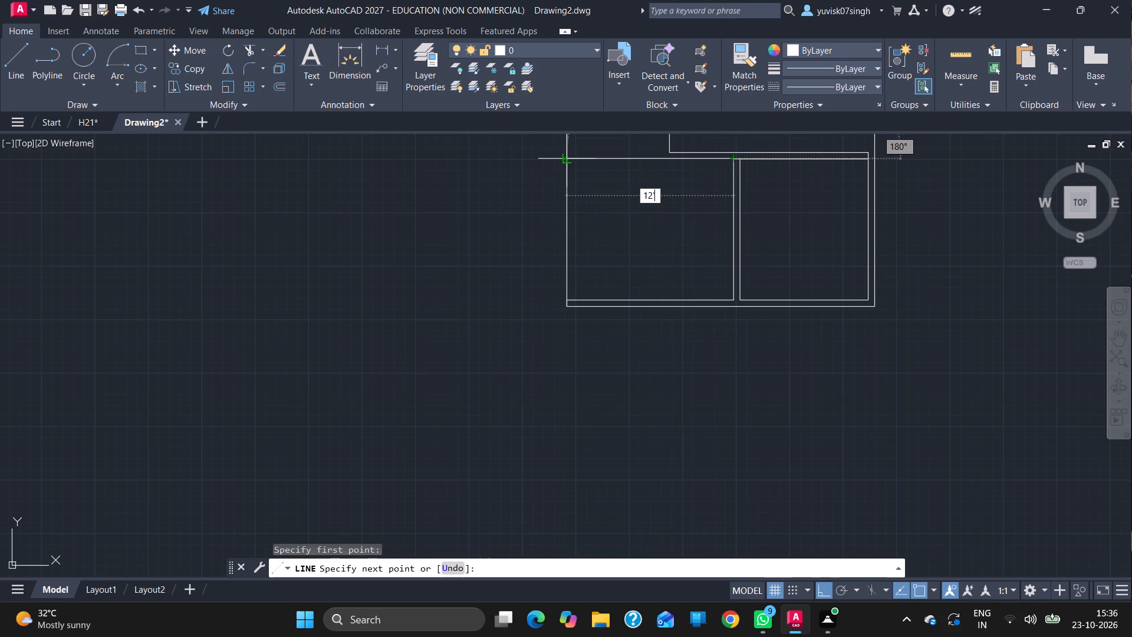
{"action": "key", "text": "6"}
{"action": "key", "text": "Return"}
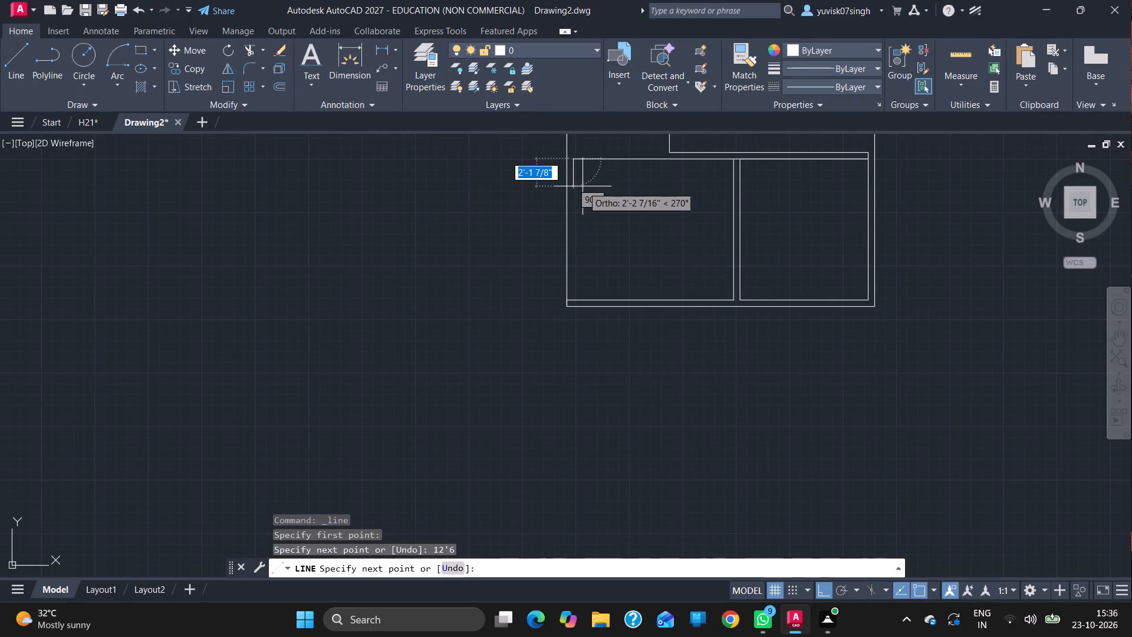
Continue the line 5' down, 7' right and up to the upper wall line, closing the small room in the lower-left area.
{"action": "key", "text": "7"}
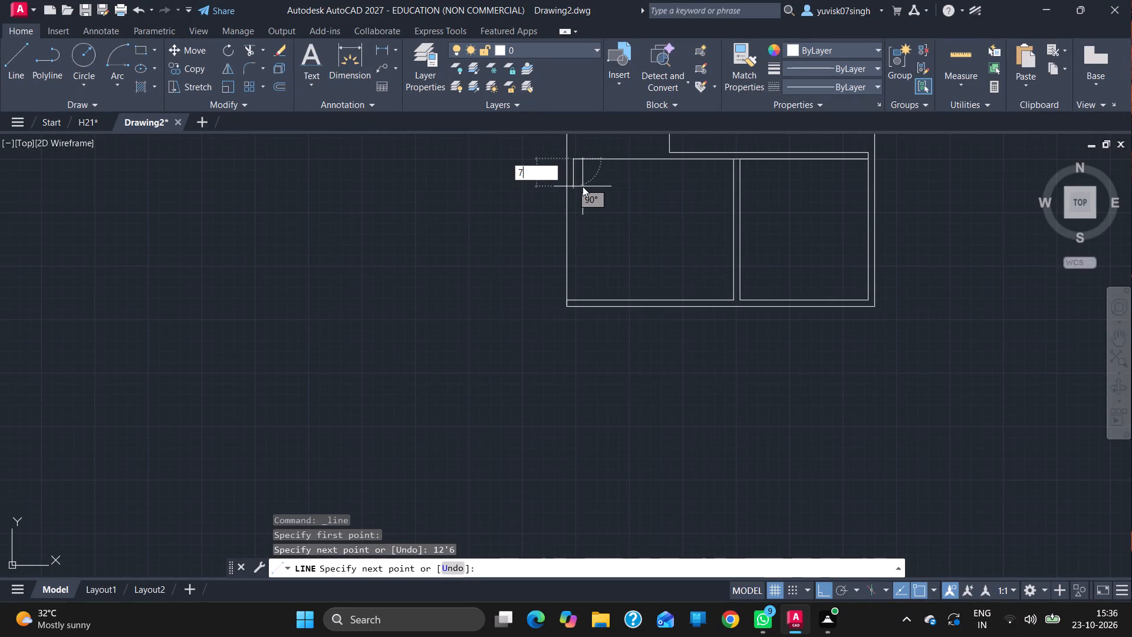
{"action": "key", "text": "apostrophe"}
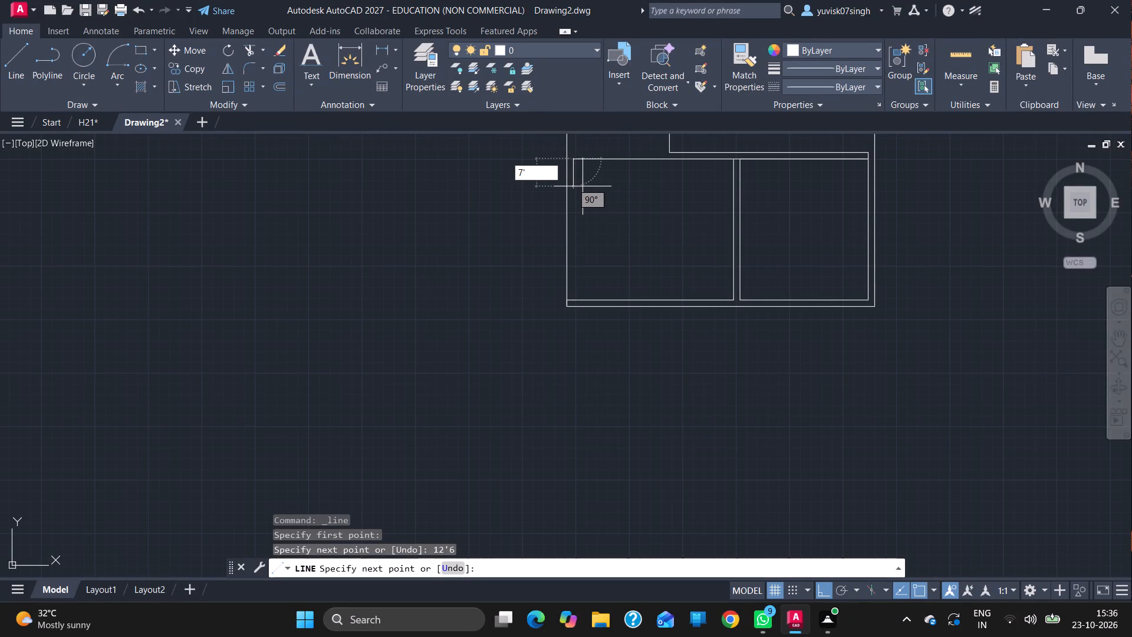
{"action": "key", "text": "BackSpace"}
{"action": "key", "text": "BackSpace"}
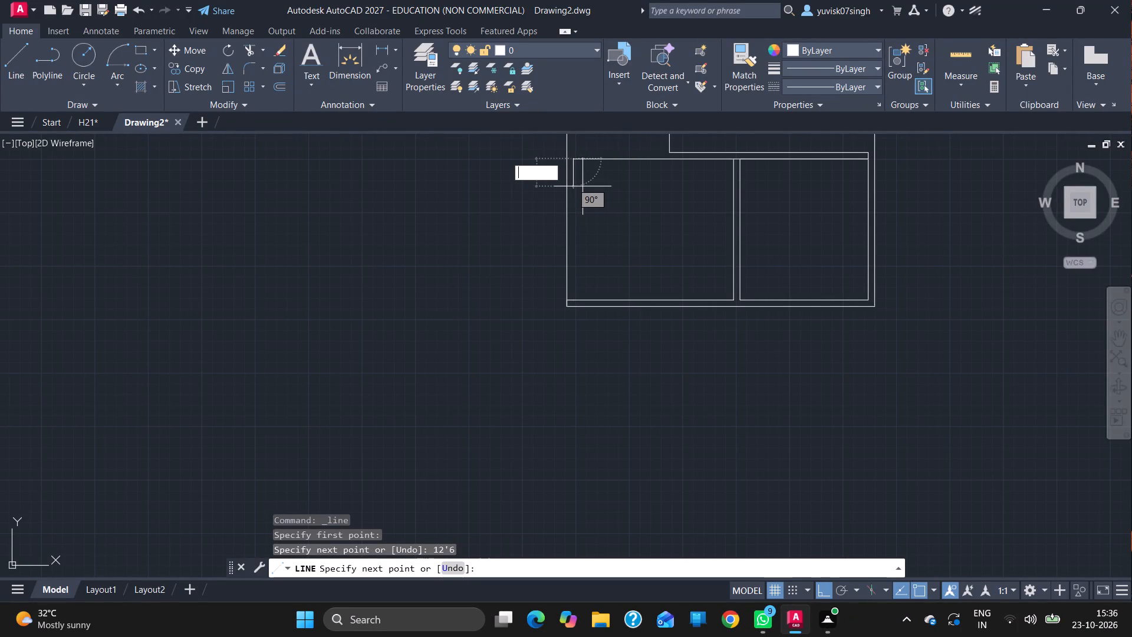
{"action": "type", "text": "5'"}
{"action": "key", "text": "Return"}
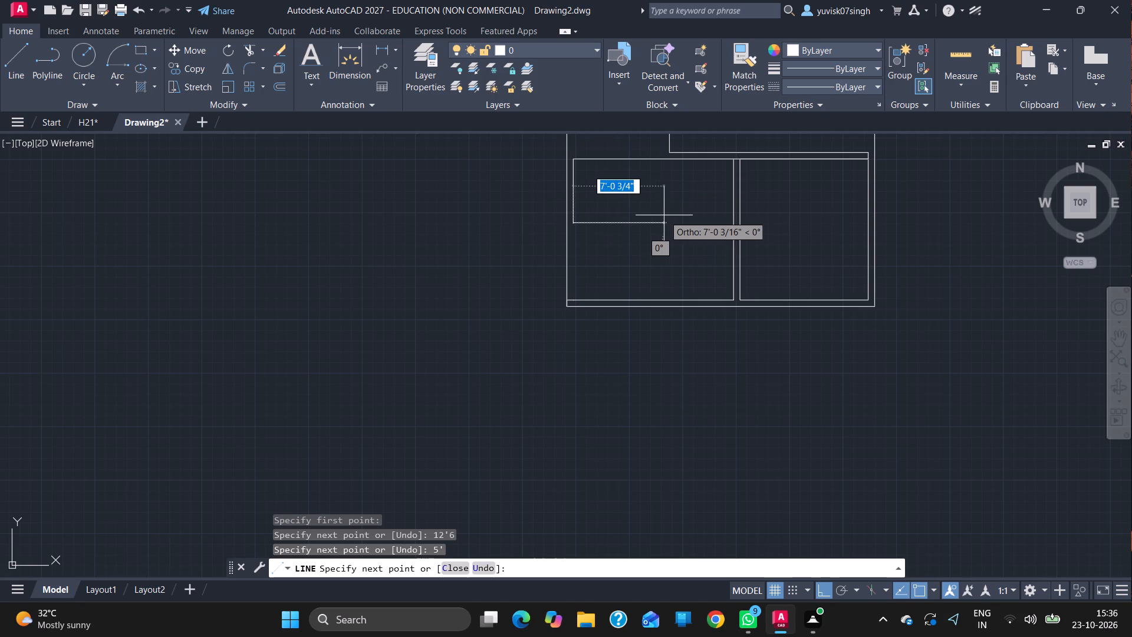
{"action": "key", "text": "7"}
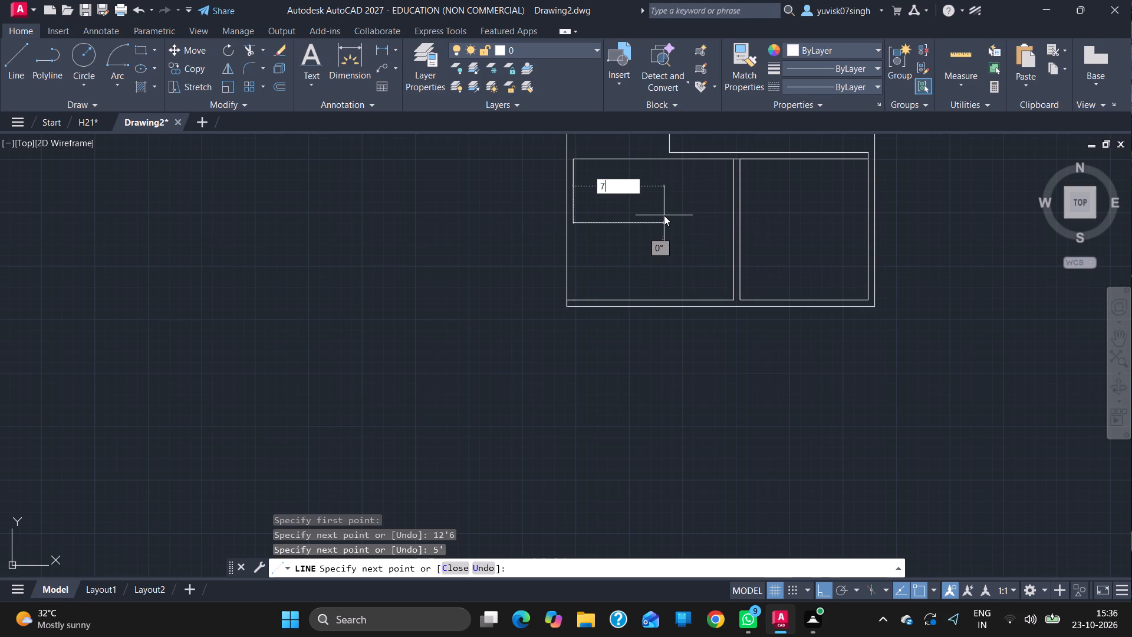
{"action": "key", "text": "apostrophe"}
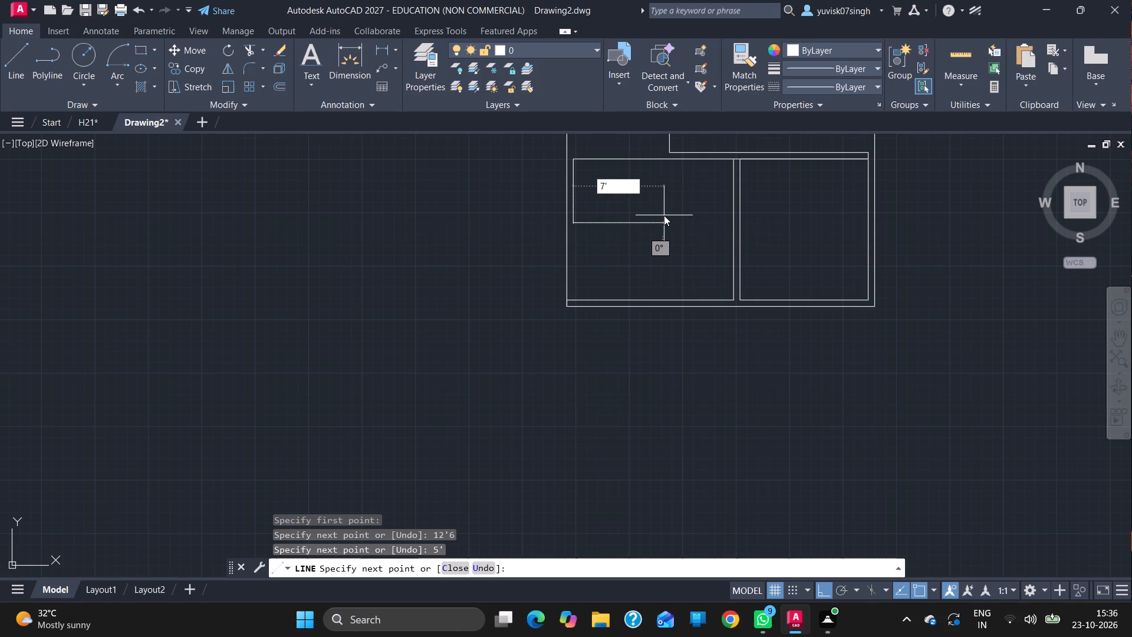
{"action": "key", "text": "Return"}
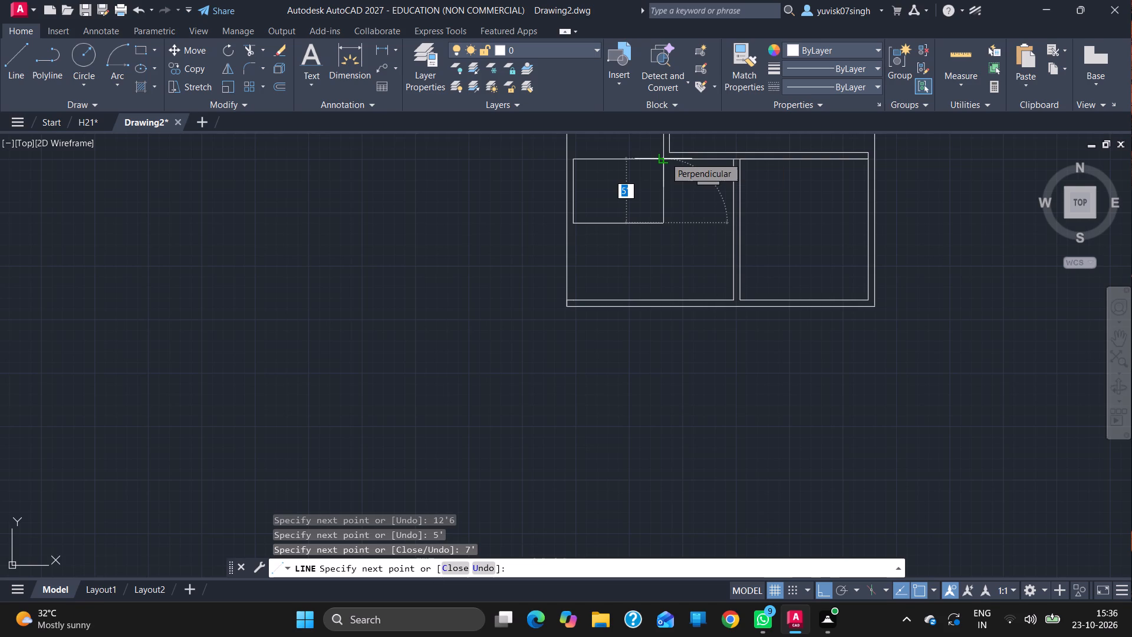
{"action": "left_click", "coordinate": [665, 157]}
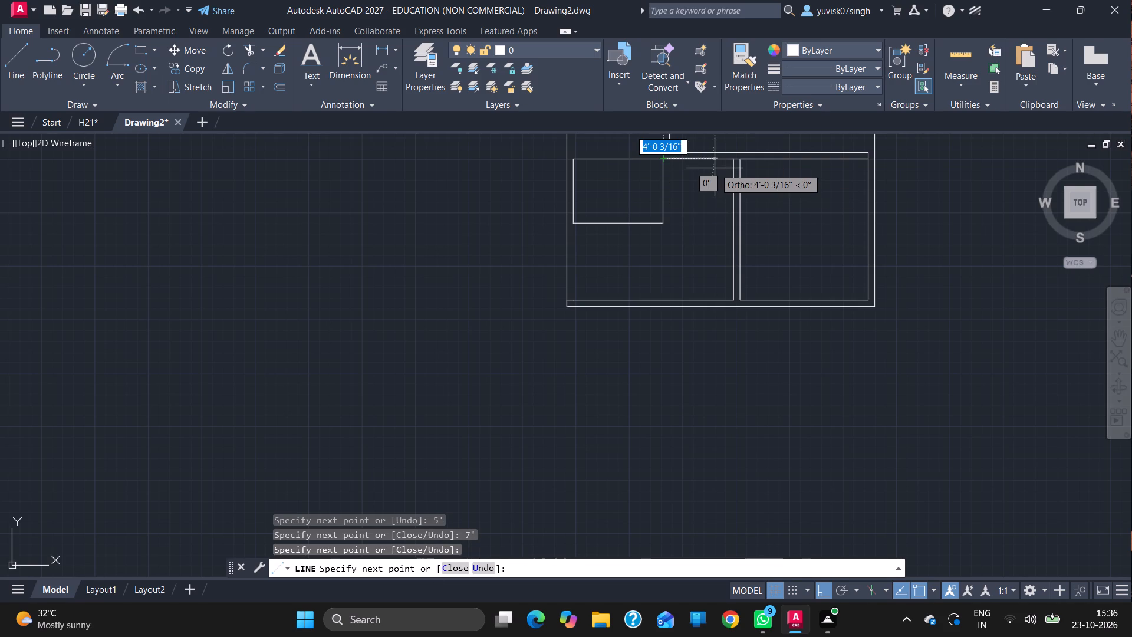
Continue the line 6" right, 5' and 6" down, 7' and 6" left, and down to the inner bottom-left corner, and end the line.
{"action": "key", "text": "6"}
{"action": "key", "text": "Return"}
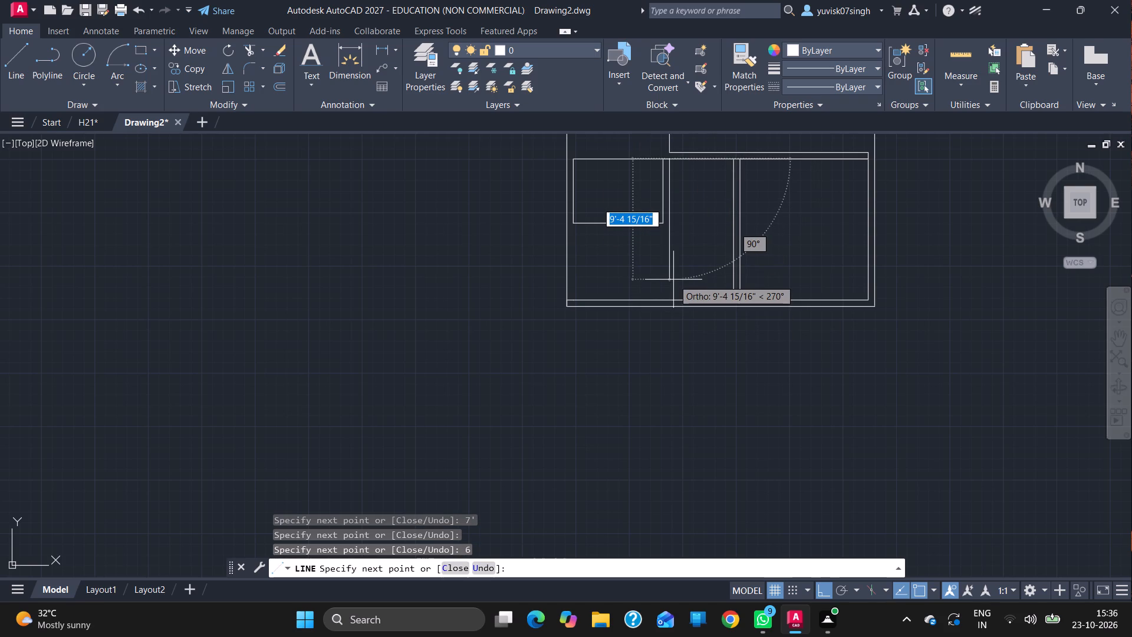
{"action": "key", "text": "5"}
{"action": "key", "text": "apostrophe"}
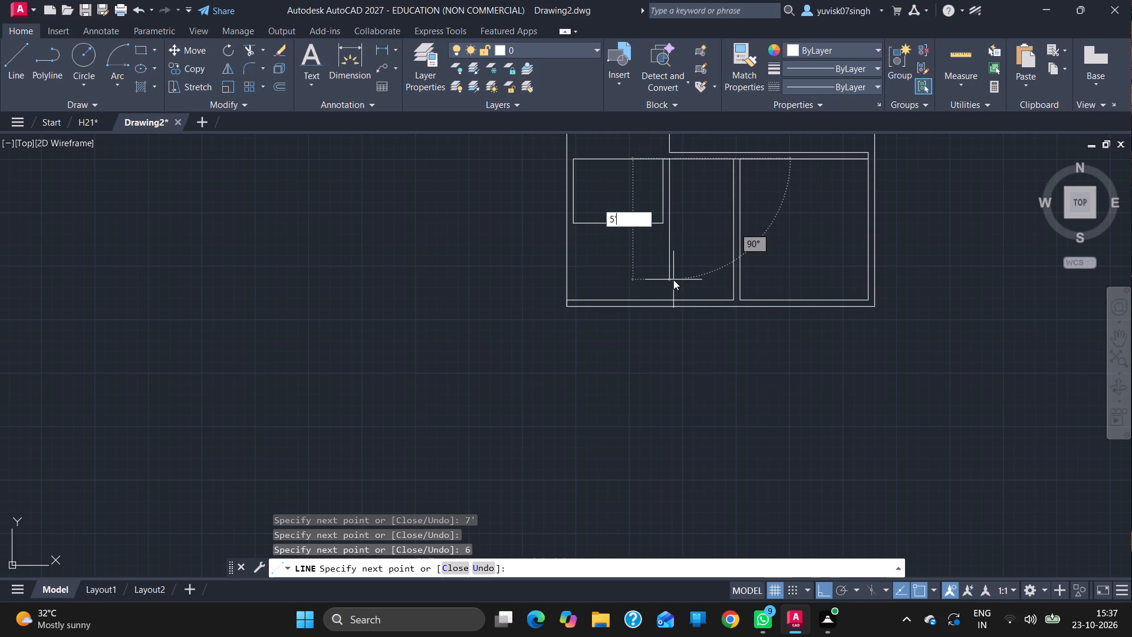
{"action": "key", "text": "Return"}
{"action": "key", "text": "6"}
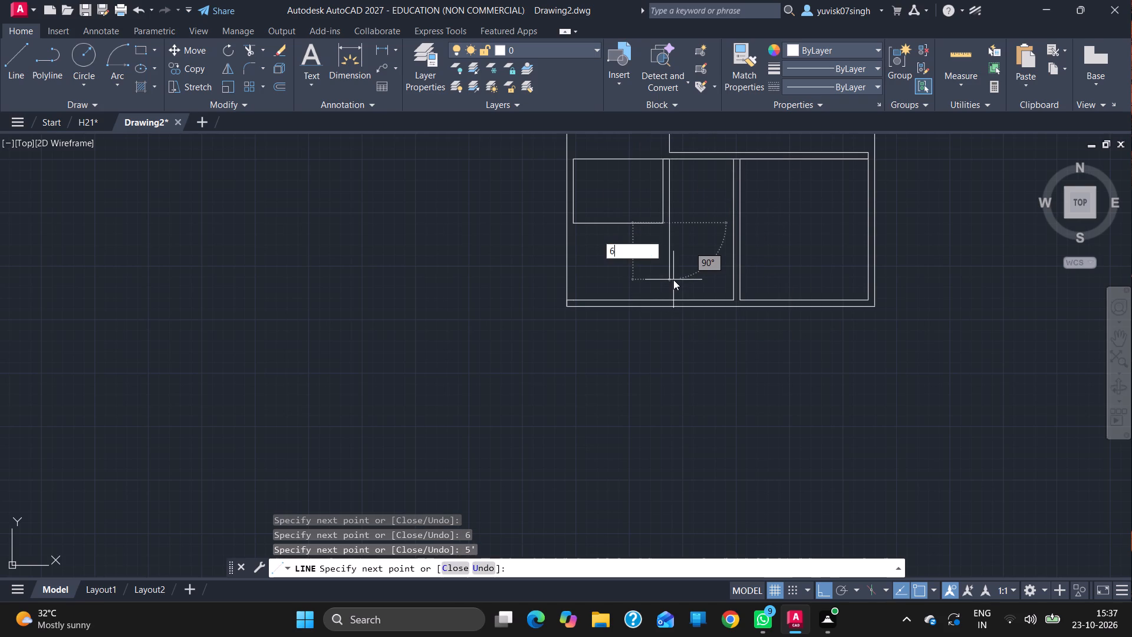
{"action": "key", "text": "Return"}
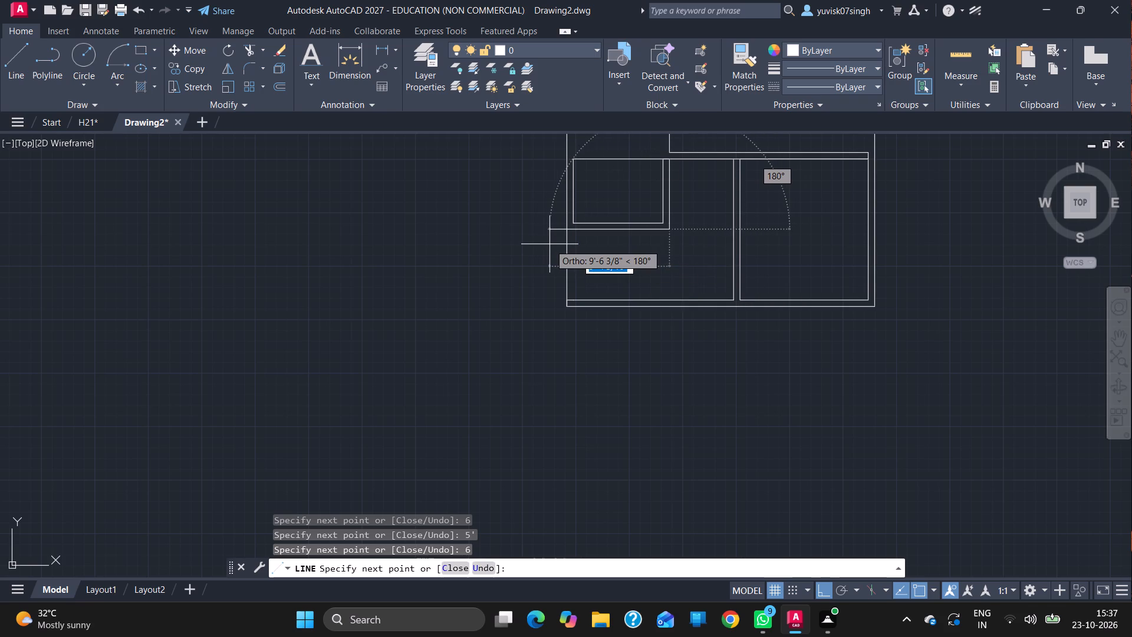
{"action": "key", "text": "7"}
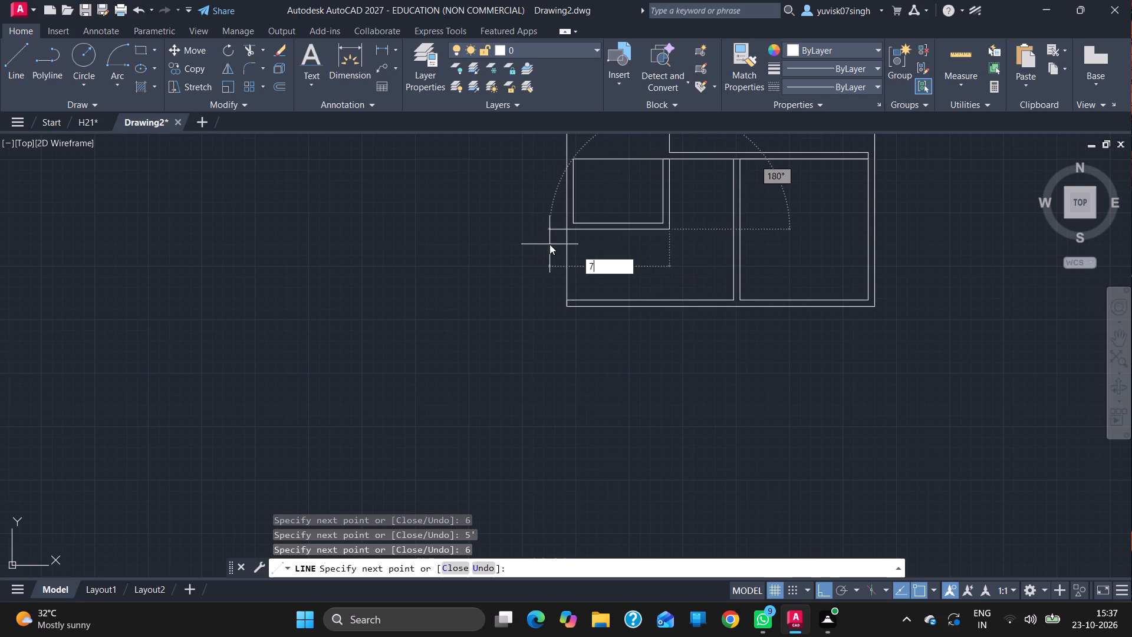
{"action": "key", "text": "apostrophe"}
{"action": "key", "text": "Return"}
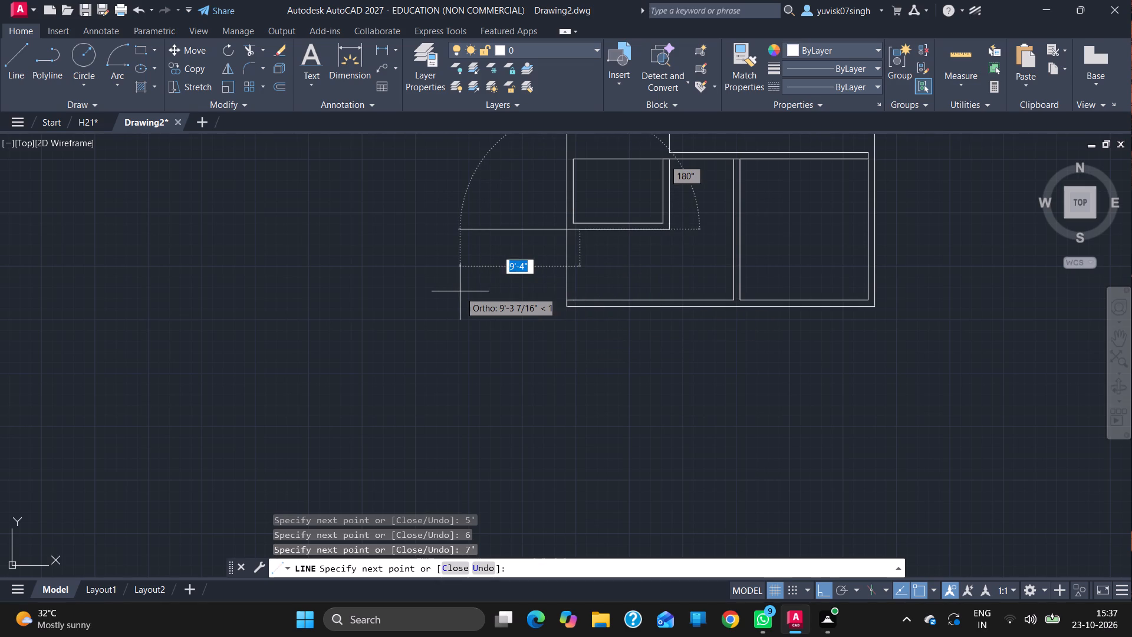
{"action": "key", "text": "6"}
{"action": "key", "text": "Return"}
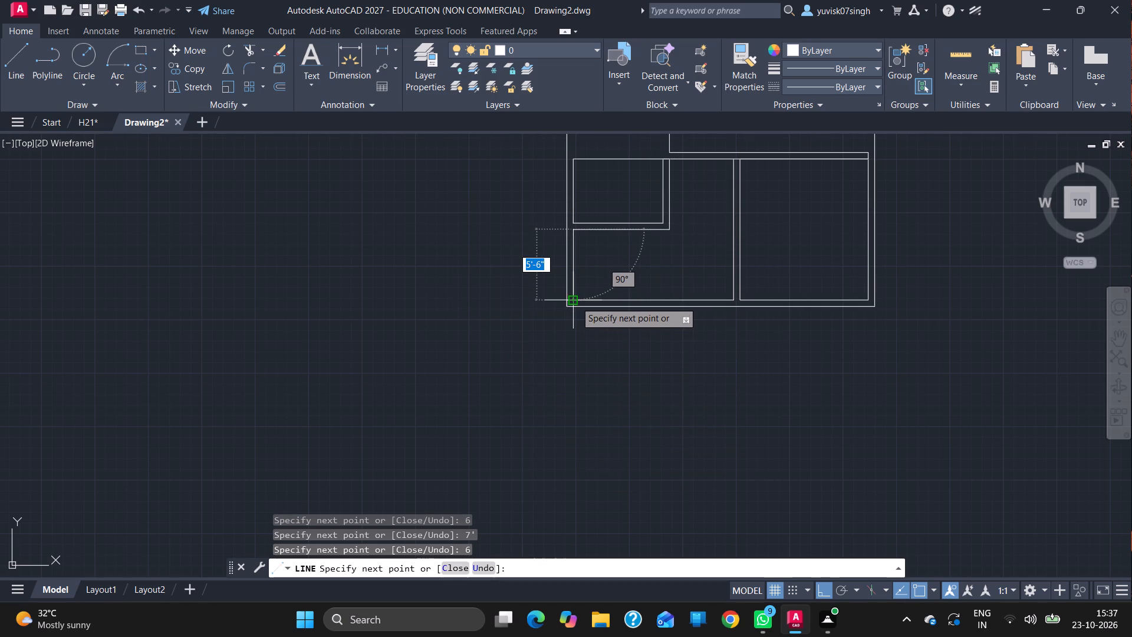
{"action": "left_click", "coordinate": [575, 301]}
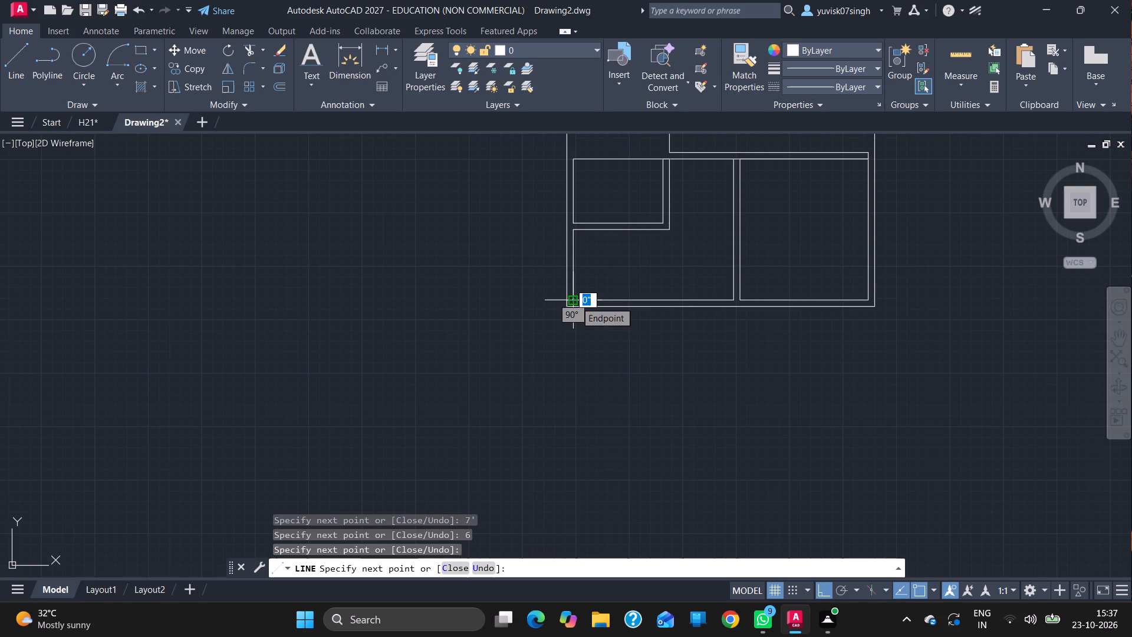
{"action": "key", "text": "Escape"}
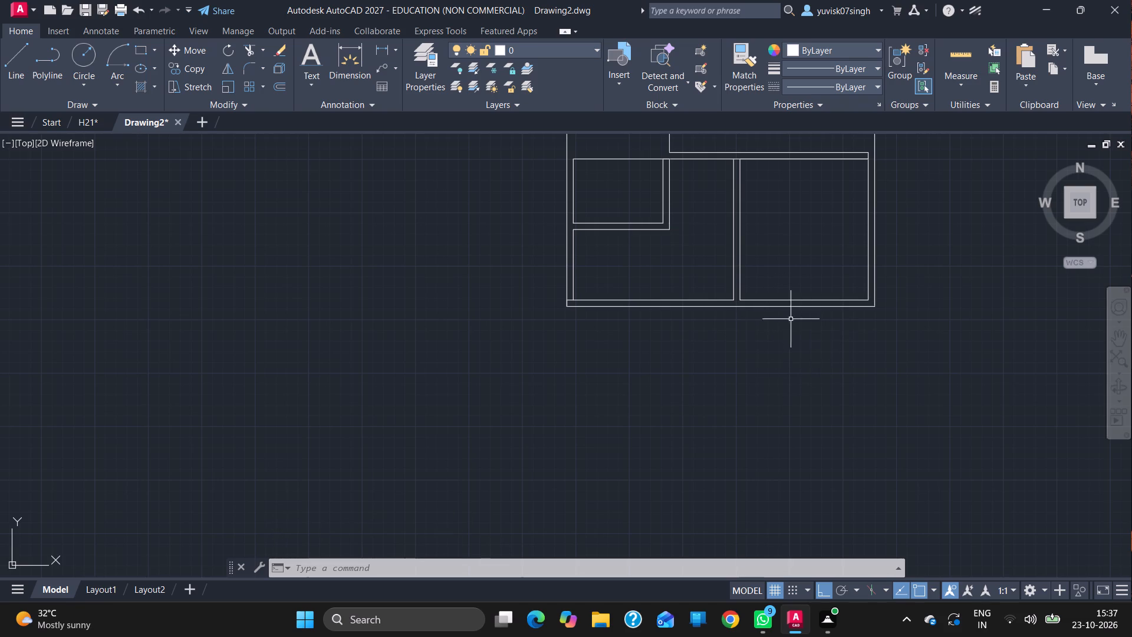
Start a new line at the upper-left room's bottom-left corner and draw it 6" down for the wall thickness.
{"action": "left_click", "coordinate": [1110, 343]}
{"action": "left_click_drag", "start_coordinate": [651, 294], "coordinate": [645, 502]}
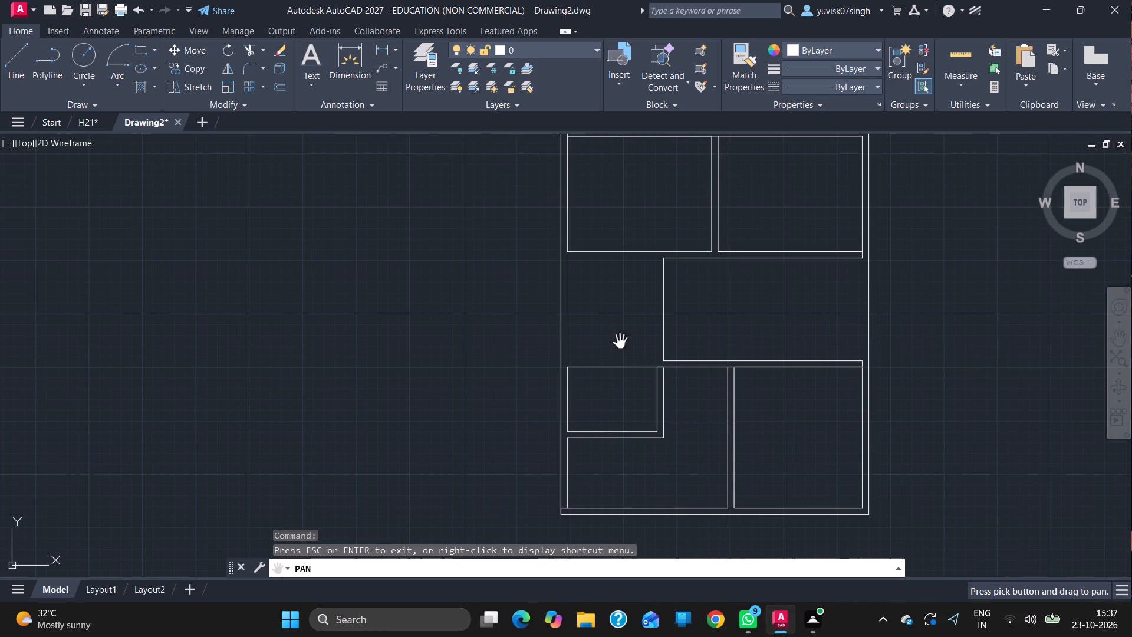
{"action": "left_click", "coordinate": [10, 63]}
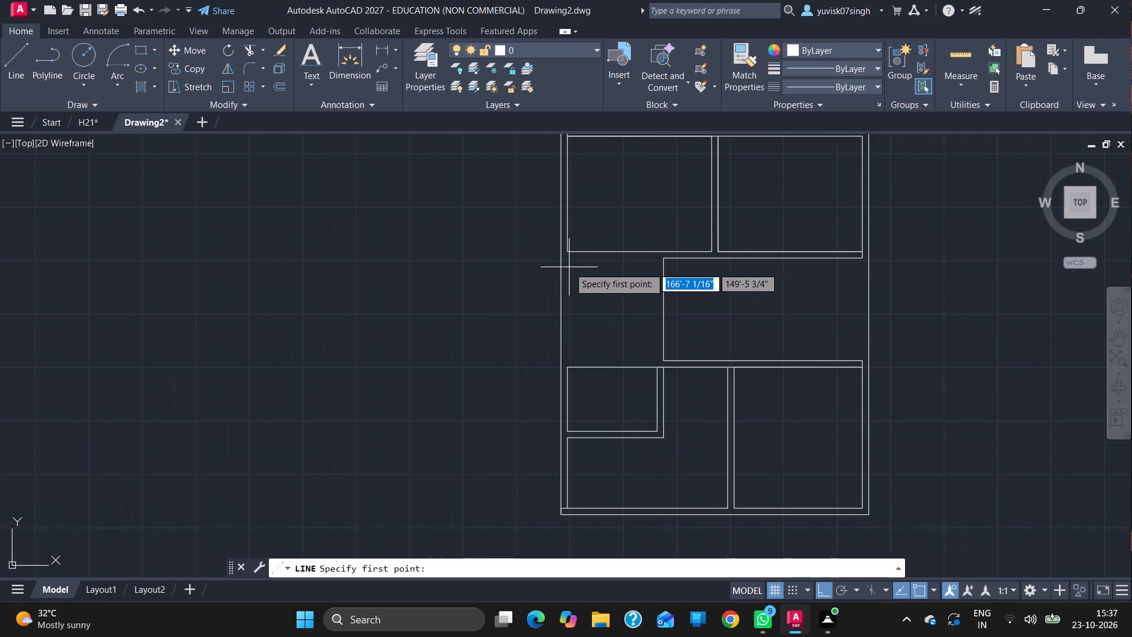
{"action": "left_click_drag", "start_coordinate": [569, 252], "coordinate": [587, 252]}
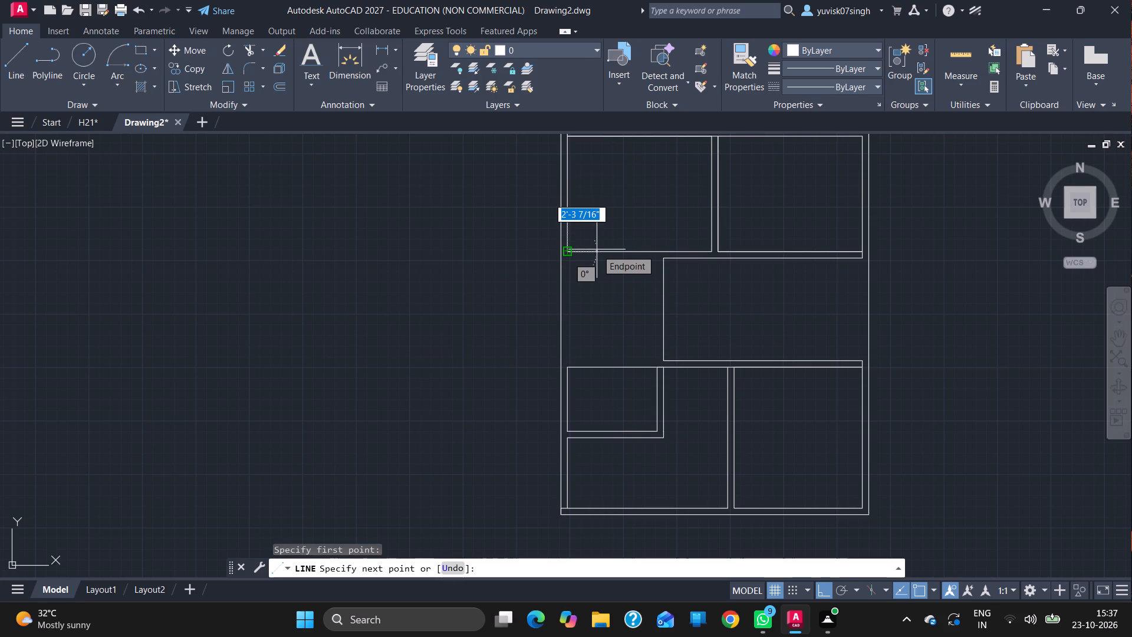
{"action": "key", "text": "2"}
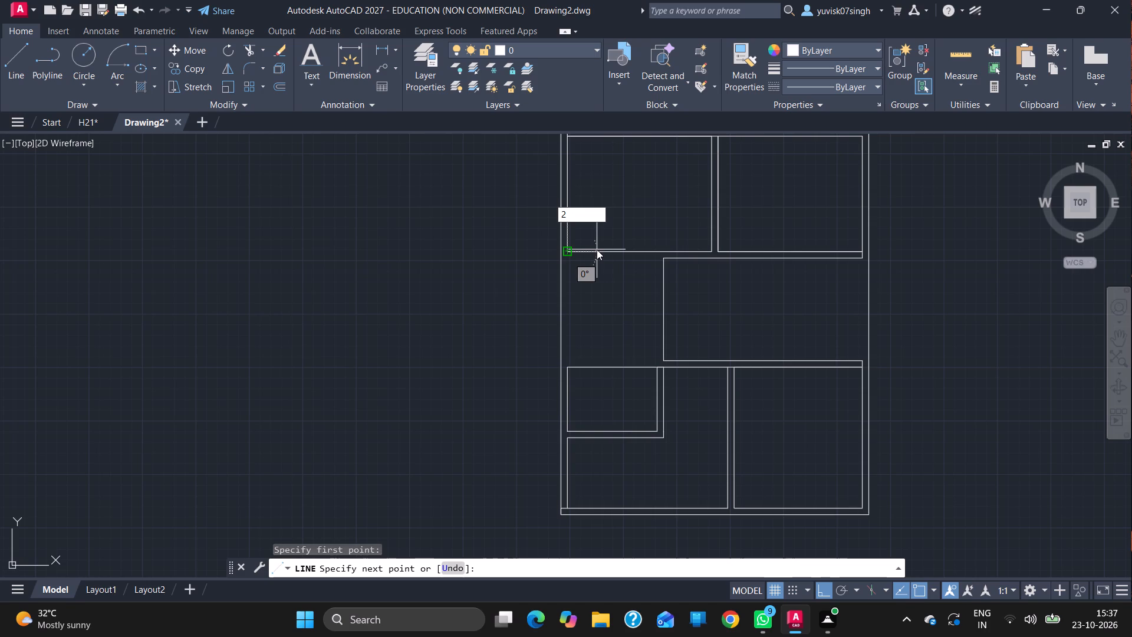
{"action": "key", "text": "BackSpace"}
{"action": "key", "text": "Escape"}
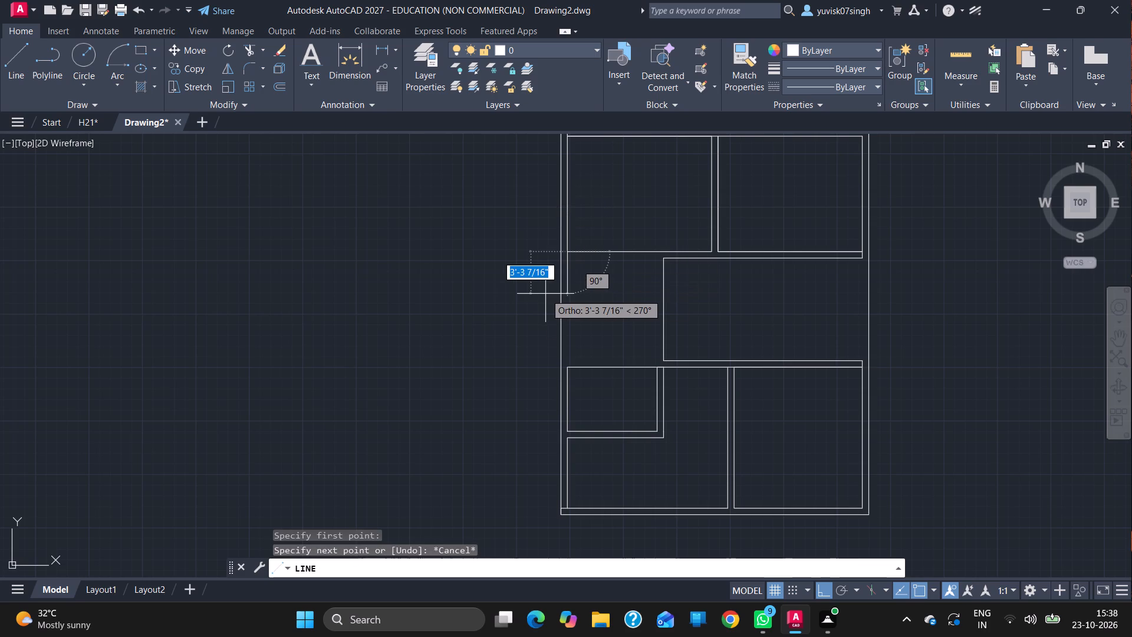
{"action": "key", "text": "6"}
{"action": "key", "text": "Return"}
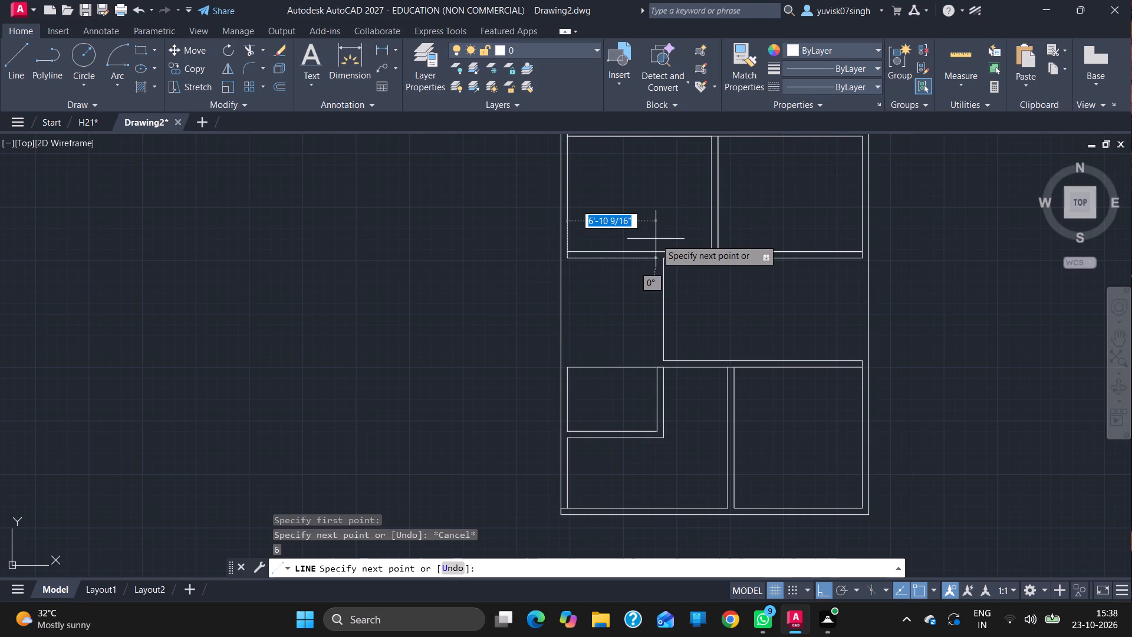
Continue the line 2' right, 8' down, 2' left and back up, closing a narrow space along the left wall, and end the line.
{"action": "key", "text": "2"}
{"action": "key", "text": "apostrophe"}
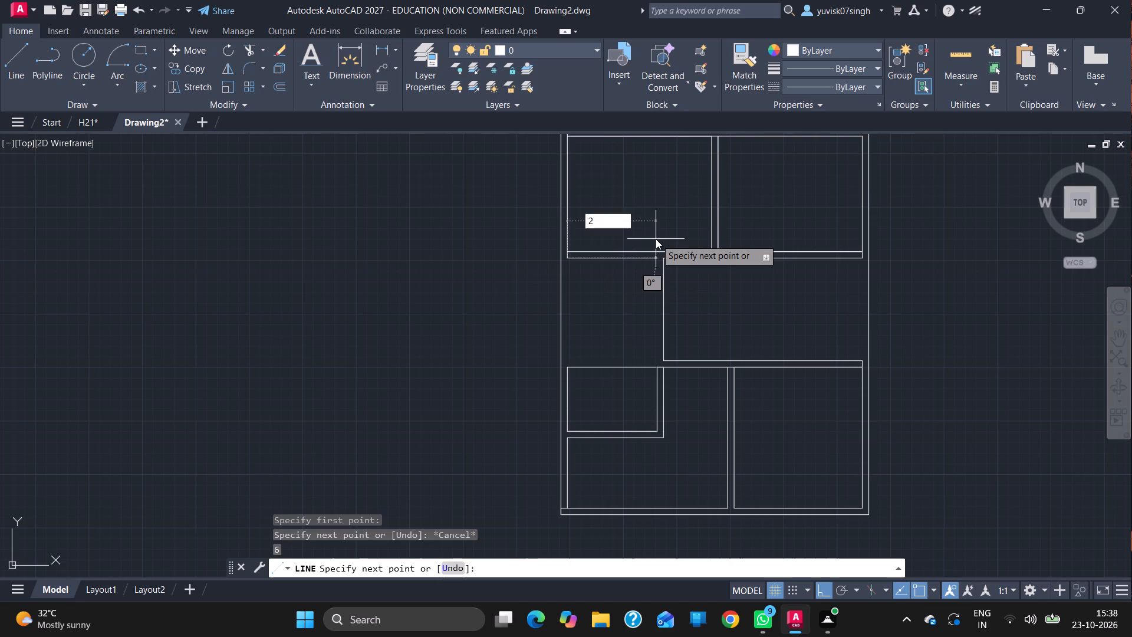
{"action": "key", "text": "Return"}
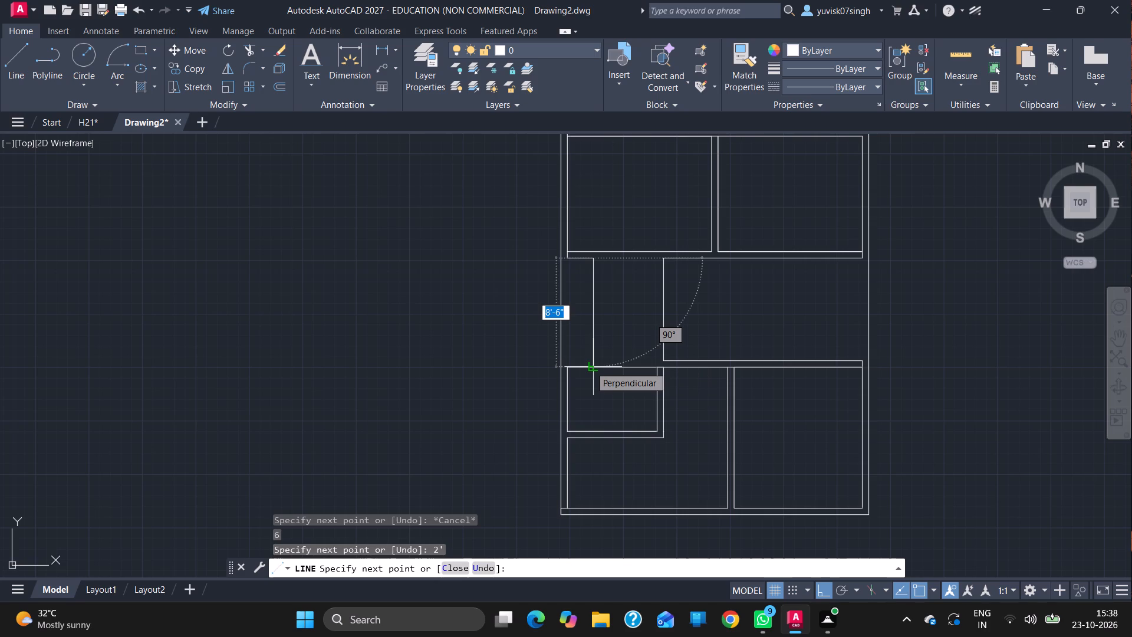
{"action": "type", "text": "8'"}
{"action": "key", "text": "Return"}
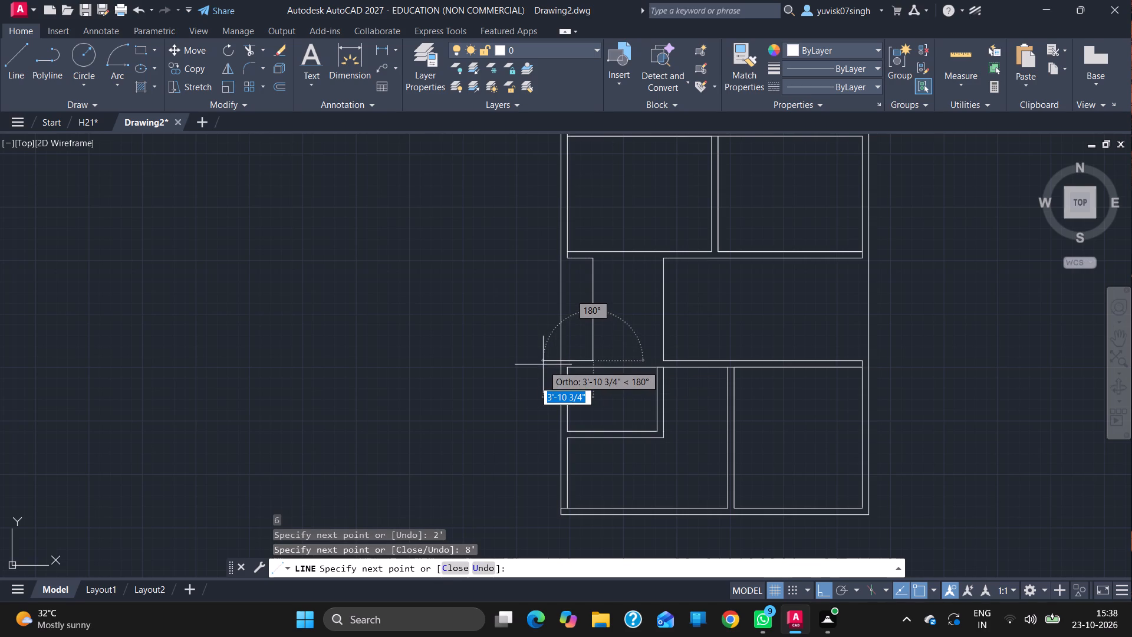
{"action": "key", "text": "2"}
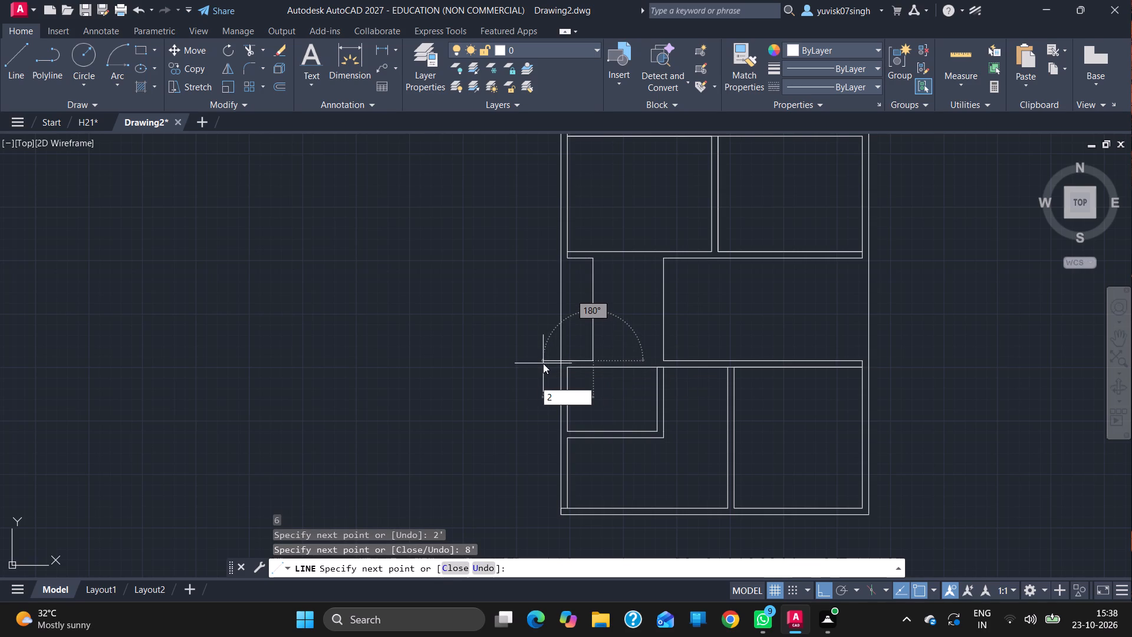
{"action": "key", "text": "apostrophe"}
{"action": "key", "text": "Return"}
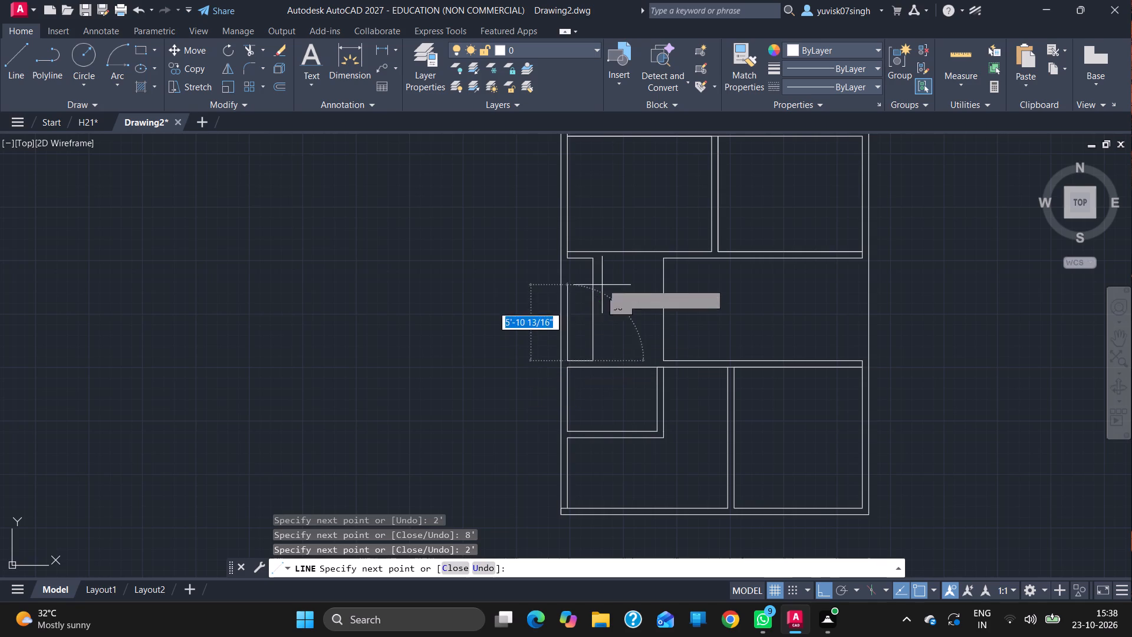
{"action": "left_click", "coordinate": [568, 259]}
{"action": "key", "text": "Escape"}
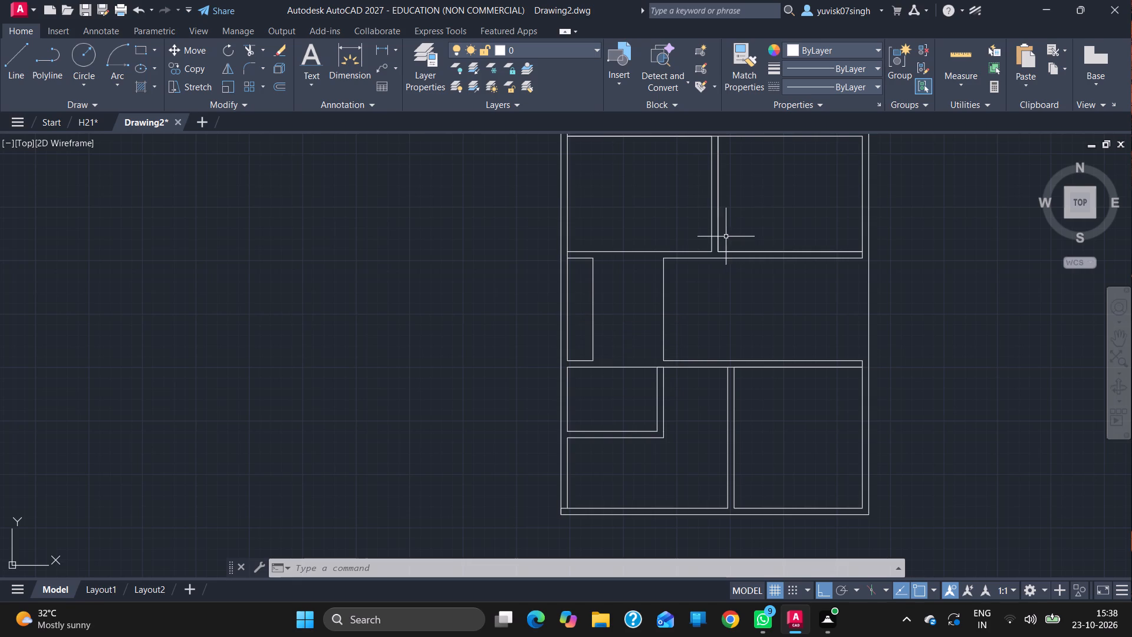
Draw a line from the inner right wall 13'6" left along the middle room's top edge and down to its bottom edge, and end the line.
{"action": "left_click", "coordinate": [14, 60]}
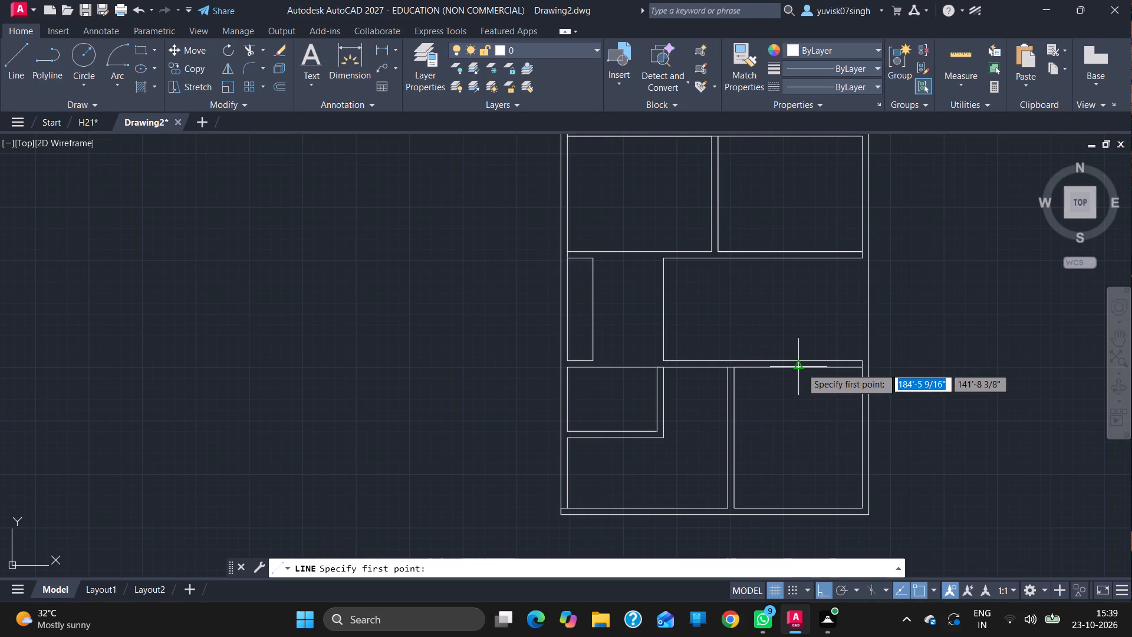
{"action": "left_click", "coordinate": [860, 261]}
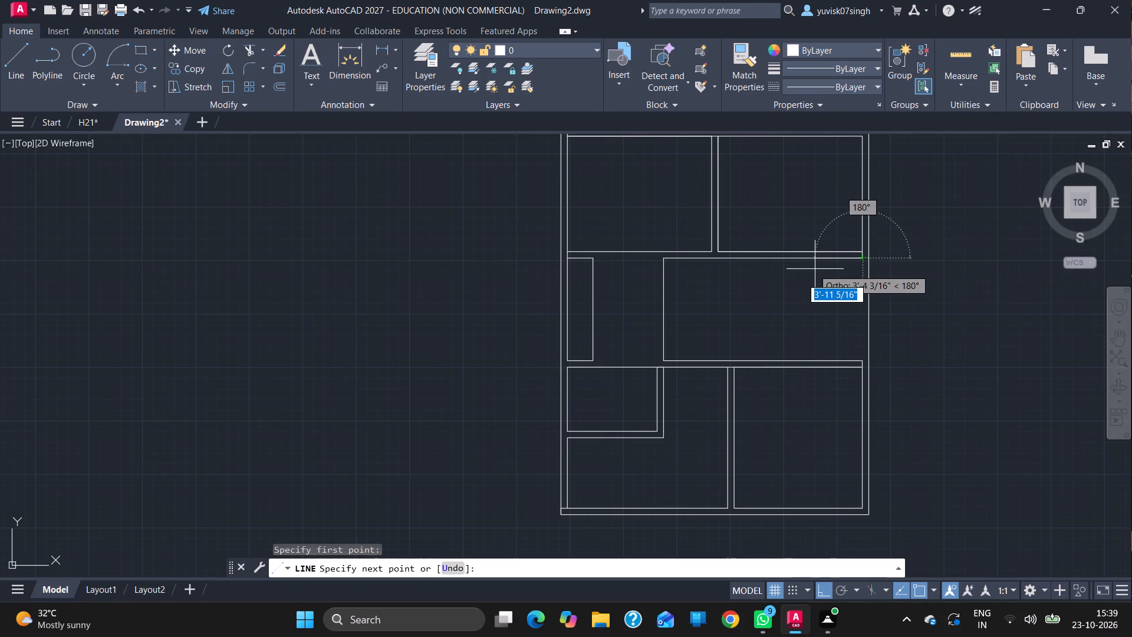
{"action": "type", "text": "13"}
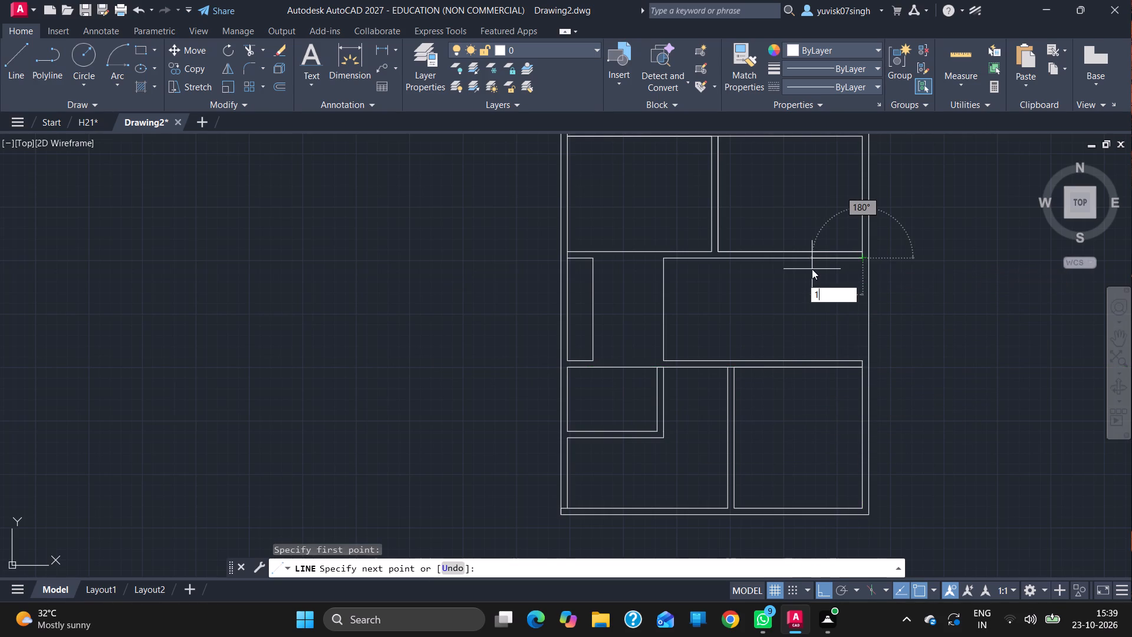
{"action": "key", "text": "apostrophe"}
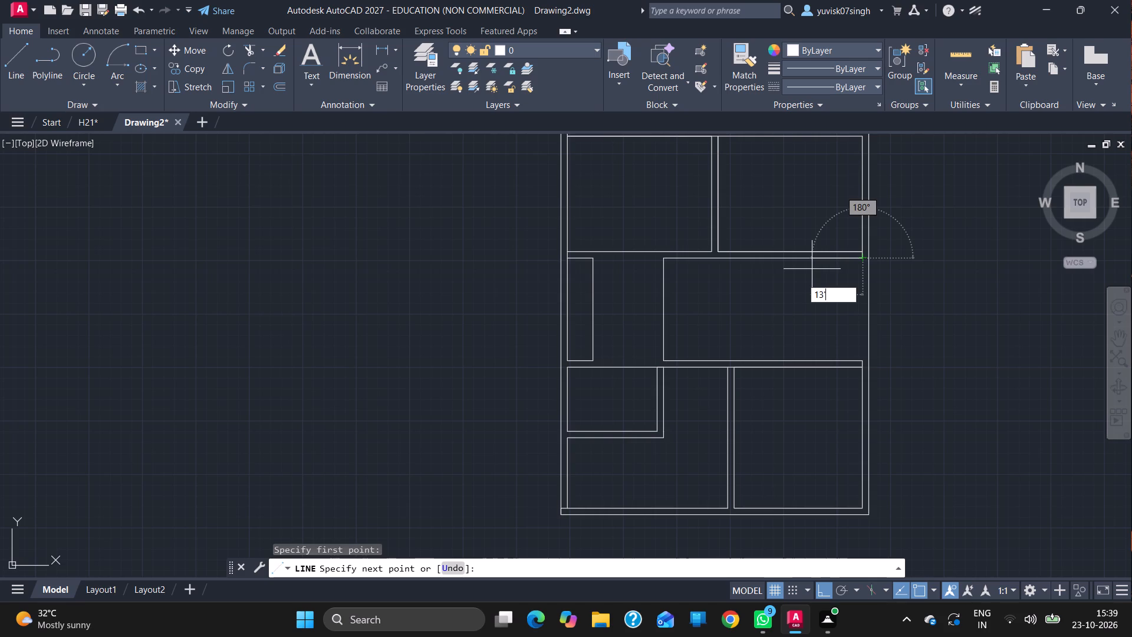
{"action": "key", "text": "6"}
{"action": "key", "text": "Return"}
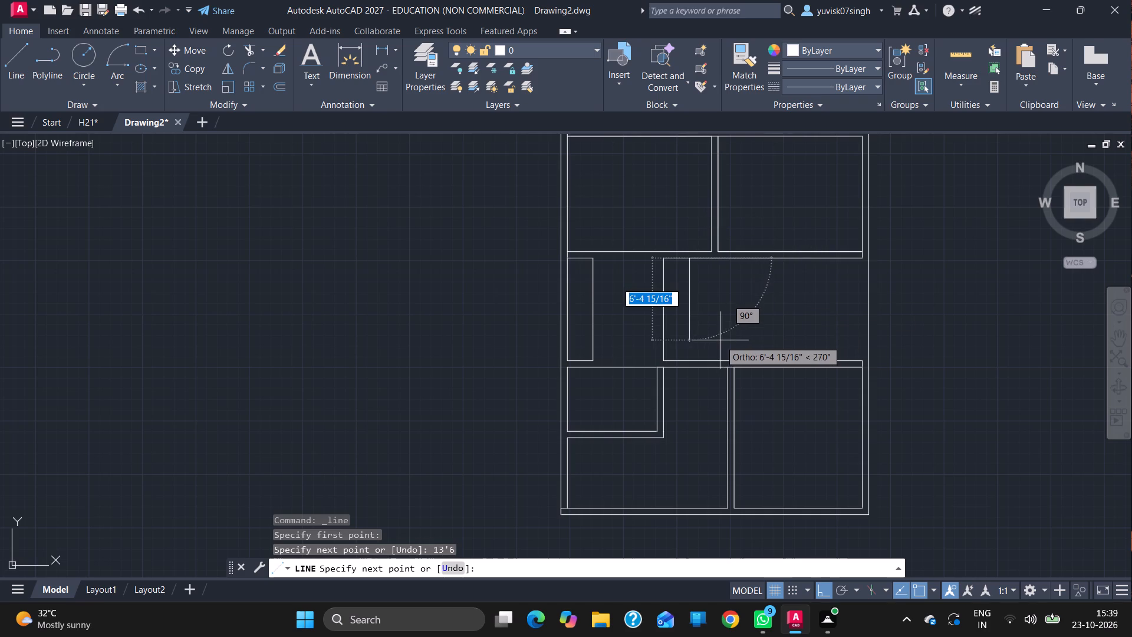
{"action": "left_click", "coordinate": [688, 359]}
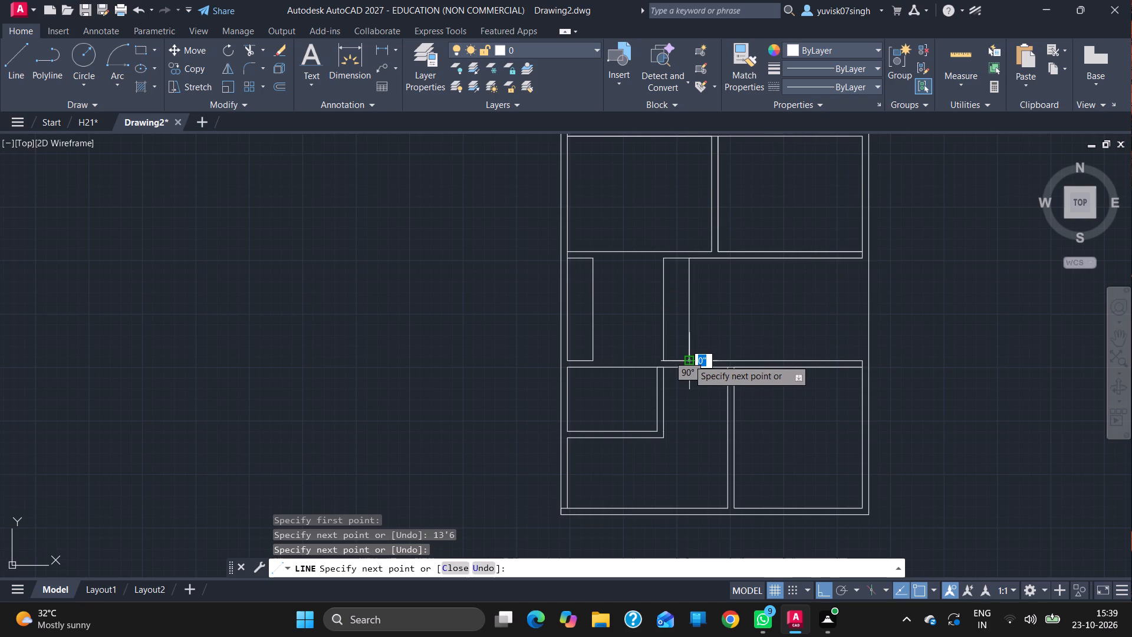
{"action": "key", "text": "Escape"}
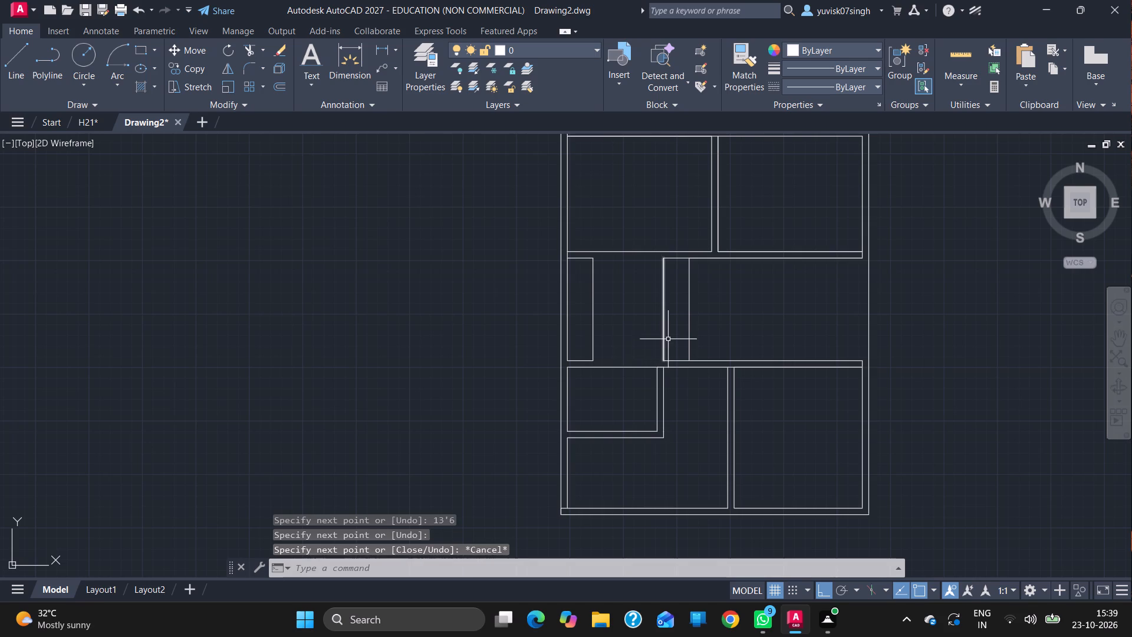
Trim away the middle room's old left edge and the leftover top and bottom pieces beyond the new vertical line.
{"action": "type", "text": "TR"}
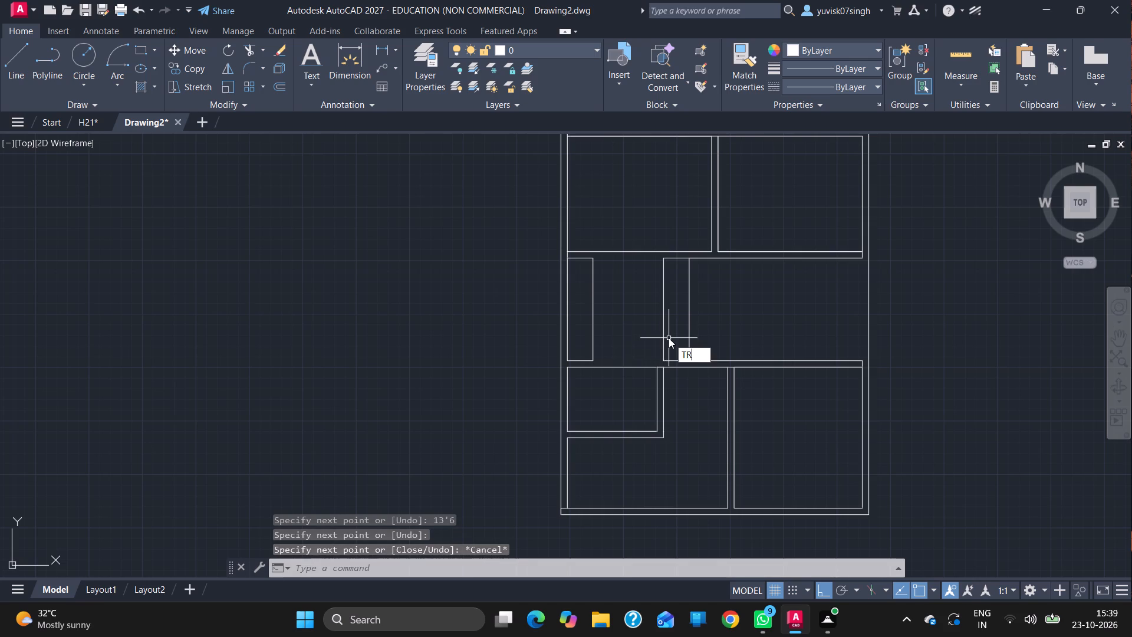
{"action": "key", "text": "Return"}
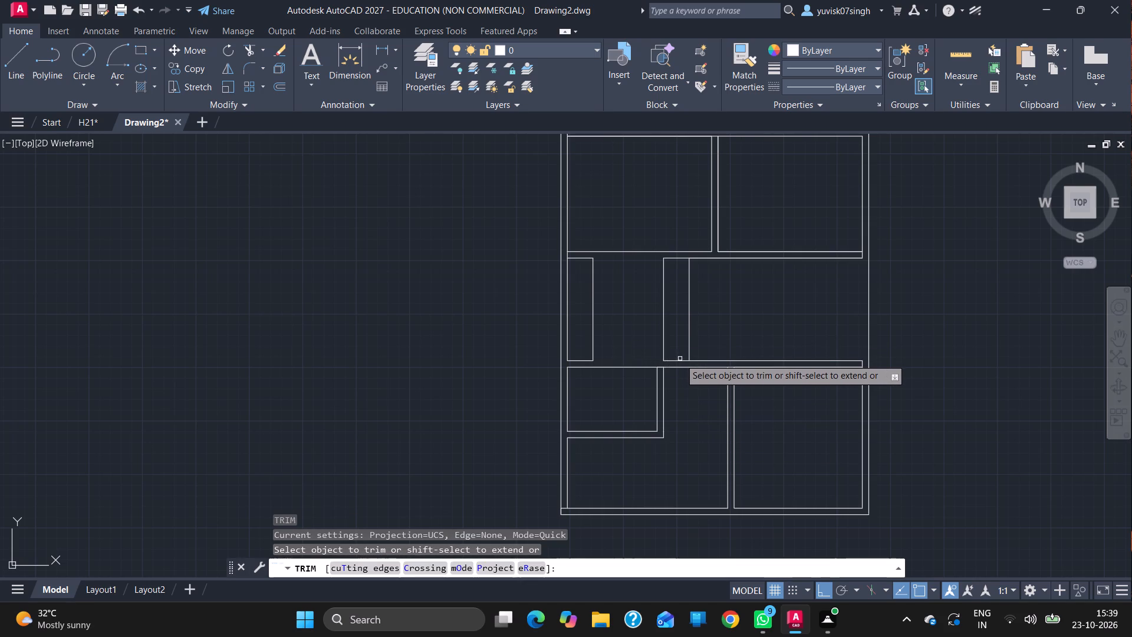
{"action": "left_click_drag", "start_coordinate": [680, 359], "coordinate": [664, 352]}
{"action": "left_click", "coordinate": [664, 352]}
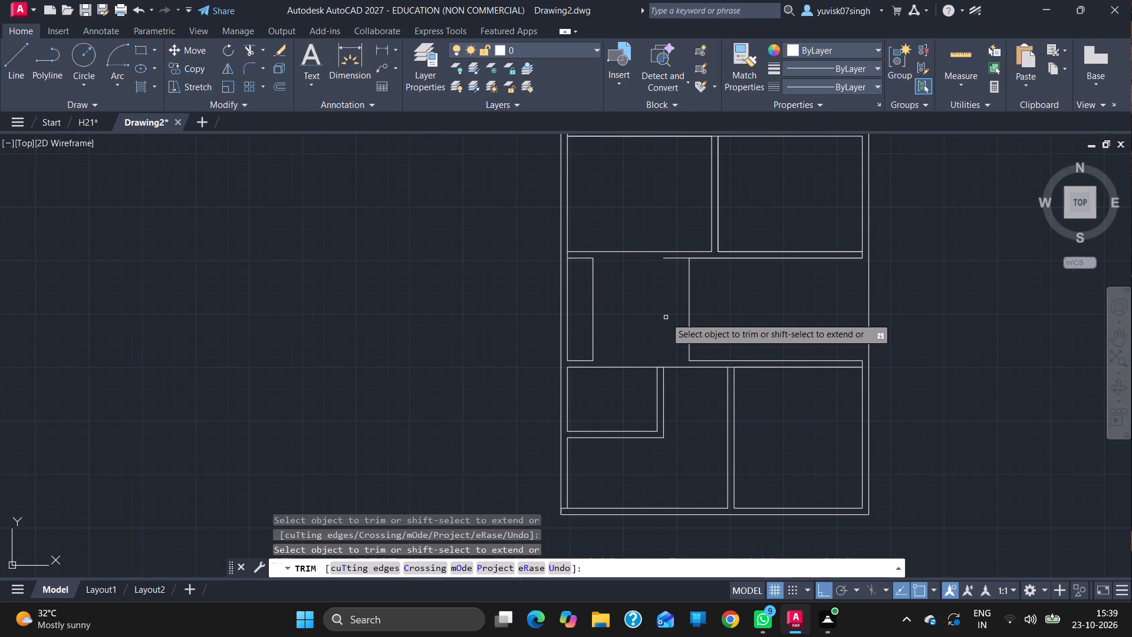
{"action": "left_click", "coordinate": [676, 258]}
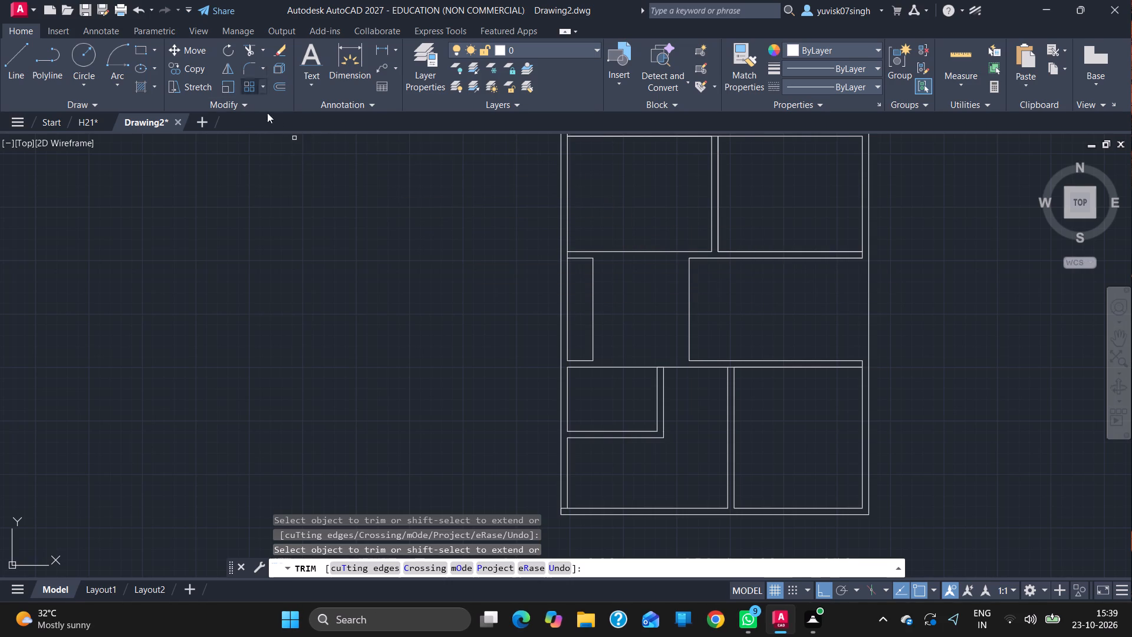
Draw a line from the narrow space's bottom-right corner 6" right and on to the middle room's bottom-left corner, and end the line.
{"action": "left_click", "coordinate": [4, 63]}
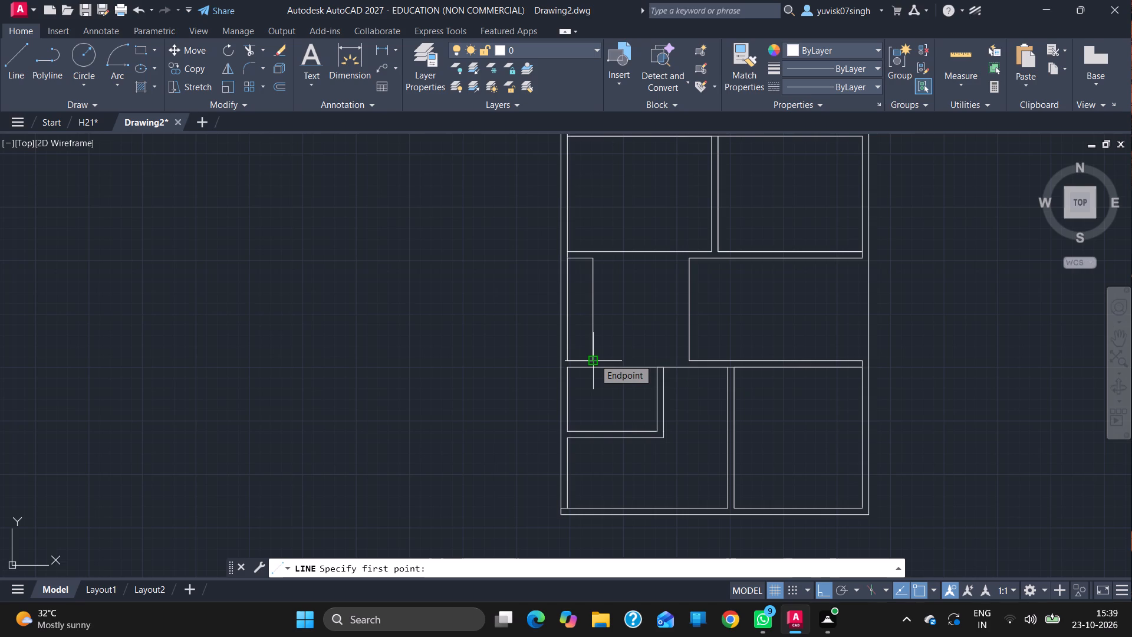
{"action": "left_click", "coordinate": [594, 359]}
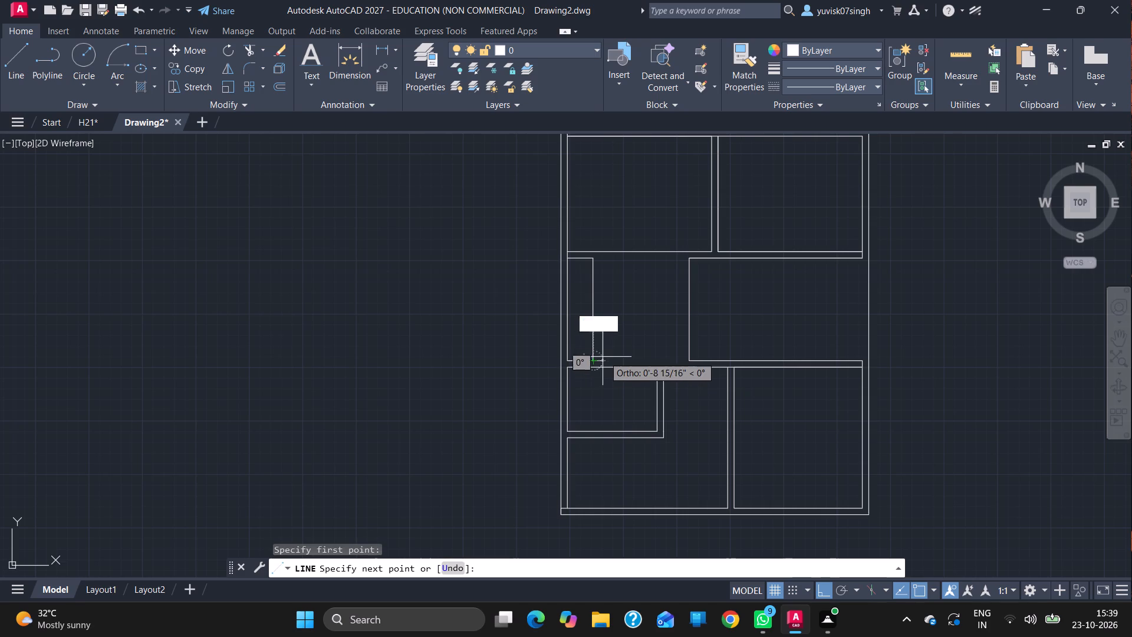
{"action": "key", "text": "6"}
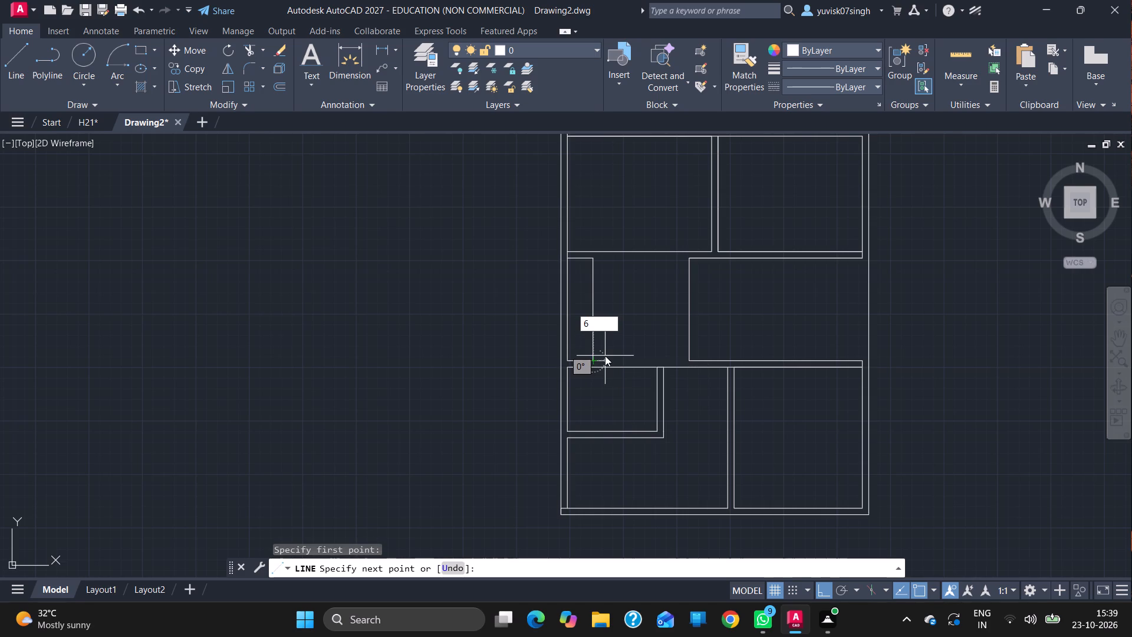
{"action": "key", "text": "Return"}
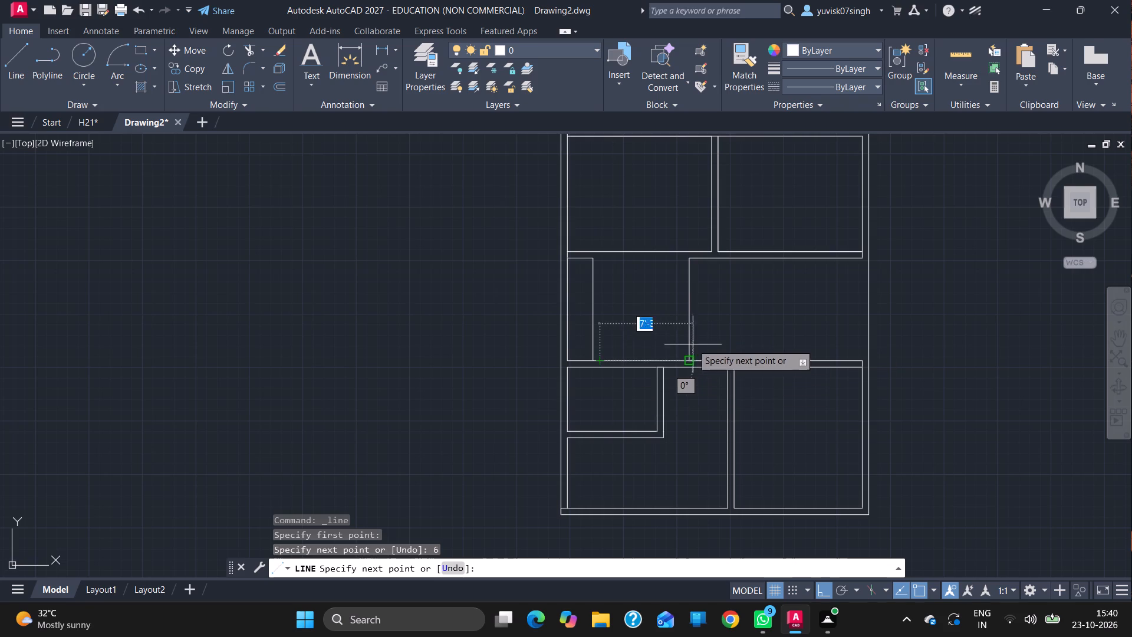
{"action": "left_click", "coordinate": [690, 363]}
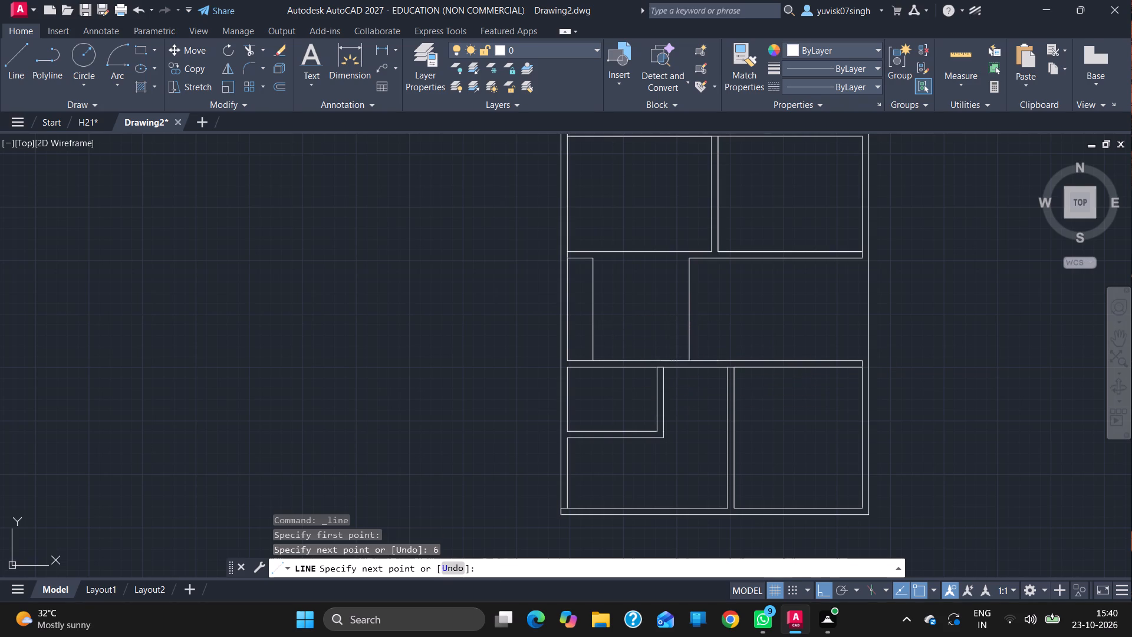
{"action": "key", "text": "Escape"}
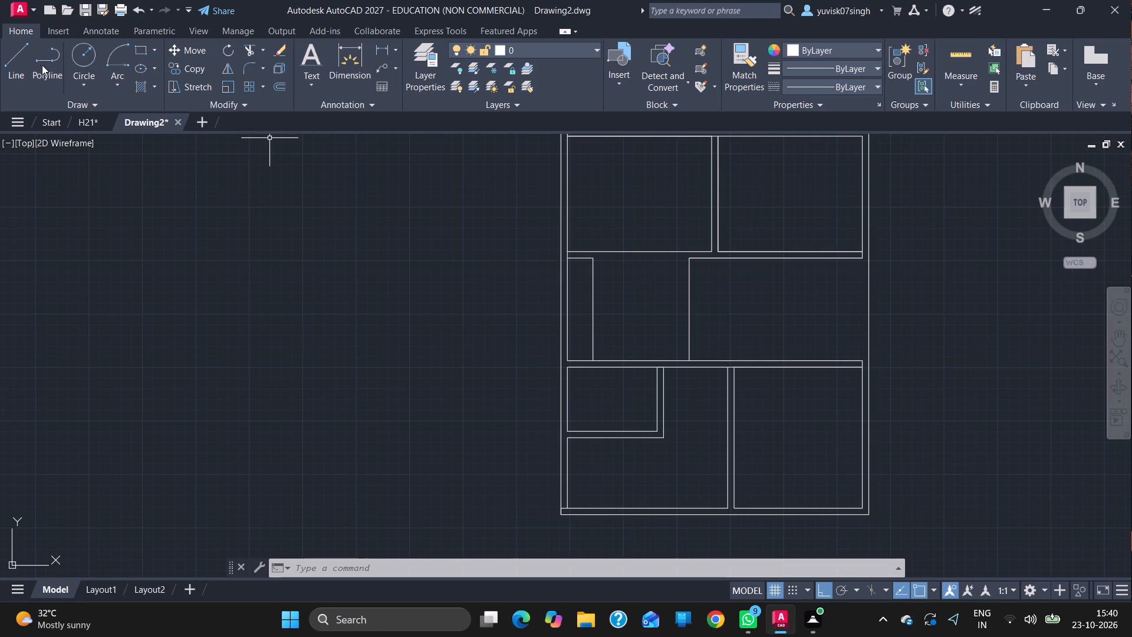
Draw a line from the narrow space's bottom-right corner 6" down, 9' up, 2' left and back down along the left wall, and end the line.
{"action": "left_click", "coordinate": [7, 62]}
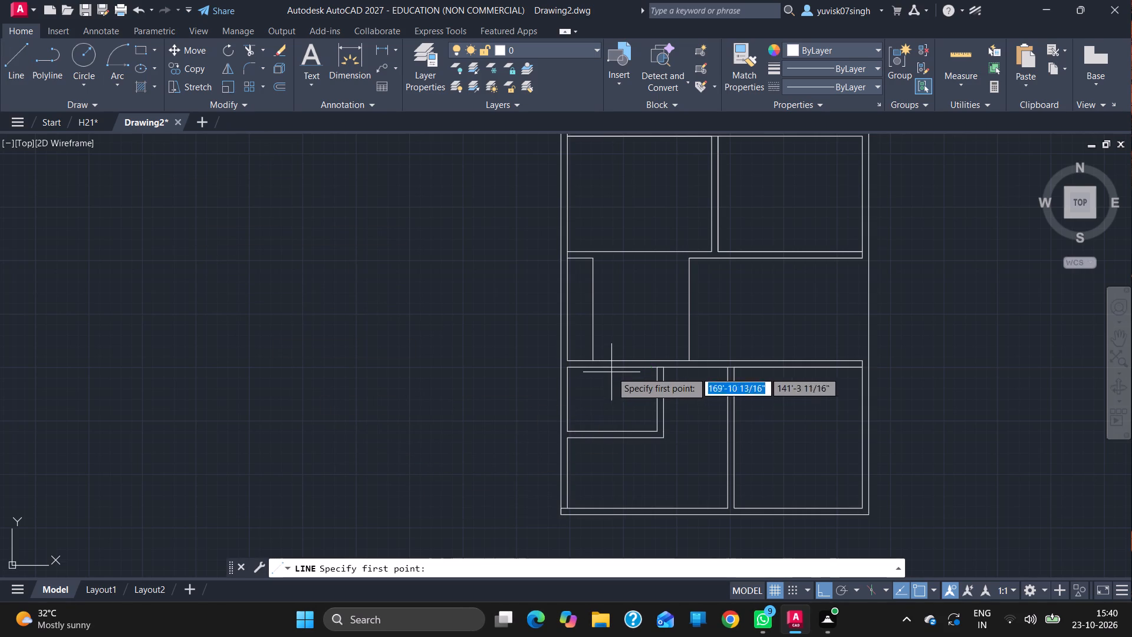
{"action": "left_click_drag", "start_coordinate": [591, 360], "coordinate": [591, 369]}
{"action": "left_click", "coordinate": [591, 369]}
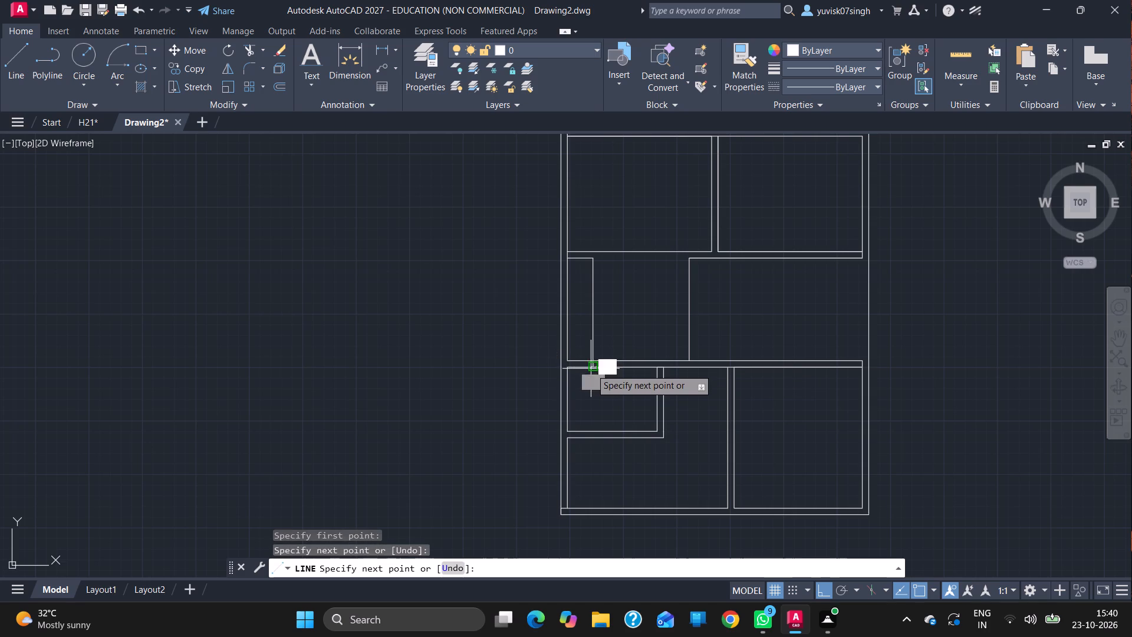
{"action": "left_click", "coordinate": [595, 253]}
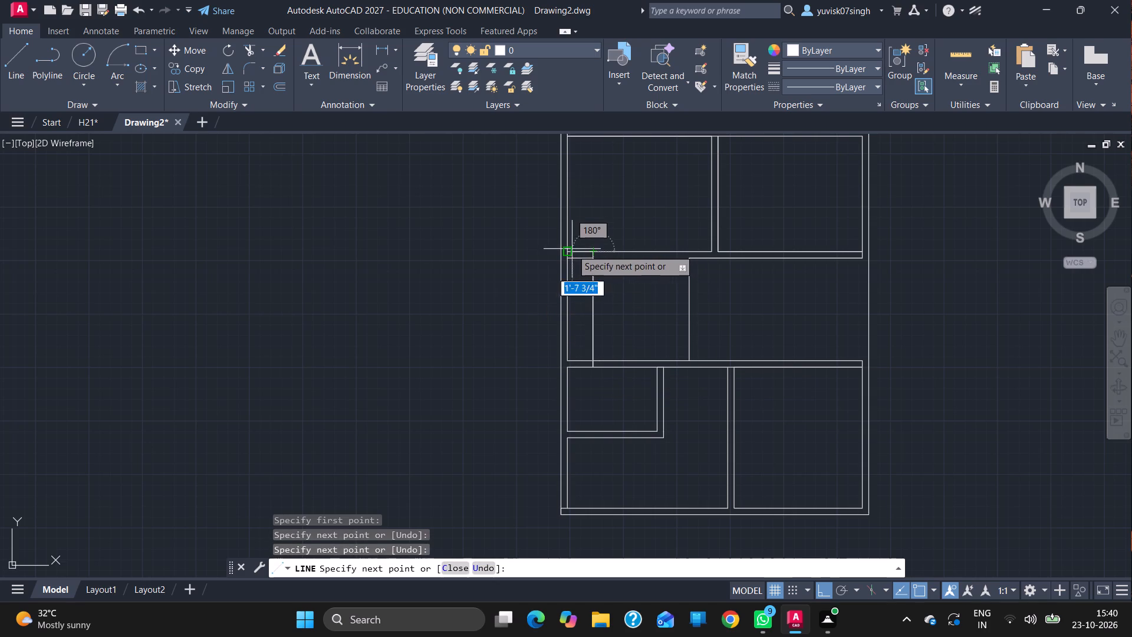
{"action": "left_click", "coordinate": [566, 251]}
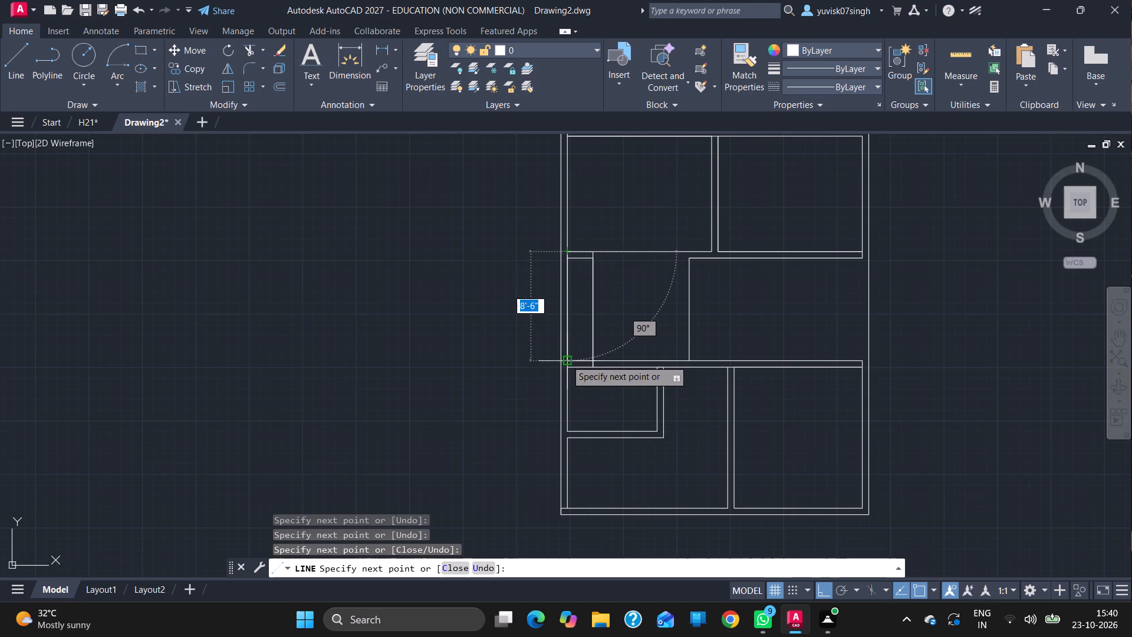
{"action": "left_click", "coordinate": [565, 369]}
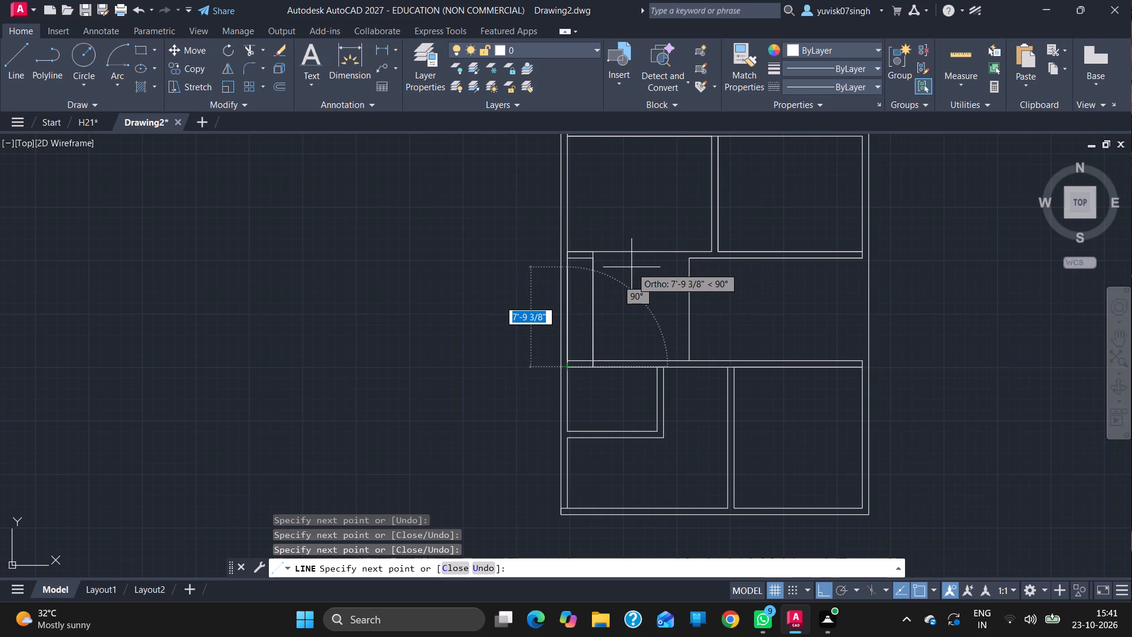
{"action": "key", "text": "Escape"}
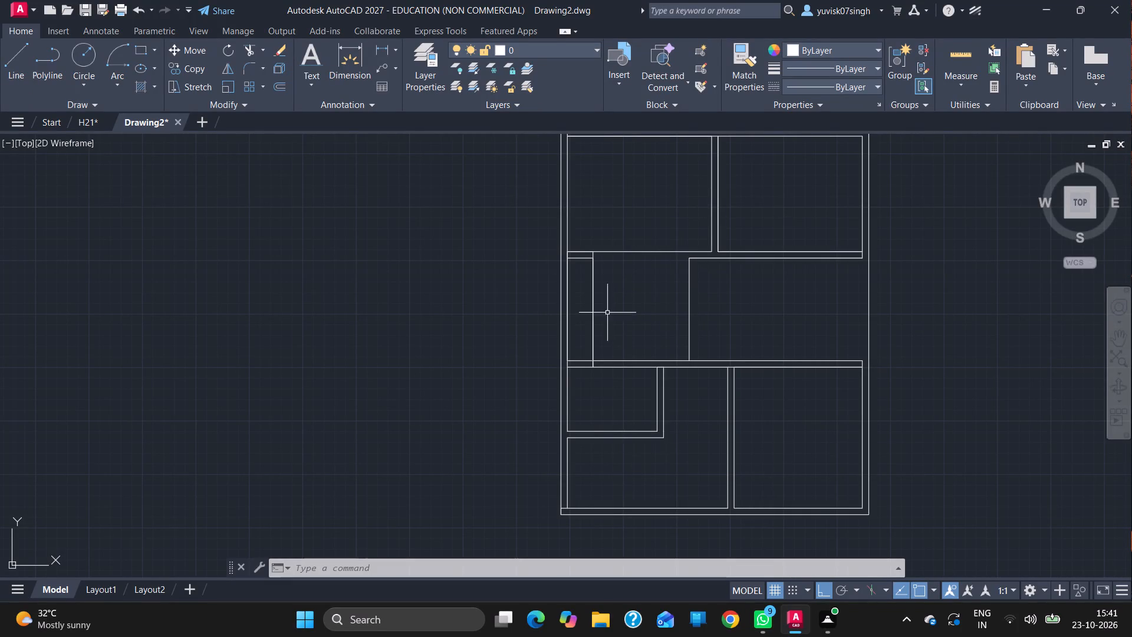
Start a line at the narrow space's top-right corner and draw it 2' down, 6" right and down to the lower wall's upper line.
{"action": "left_click", "coordinate": [22, 80]}
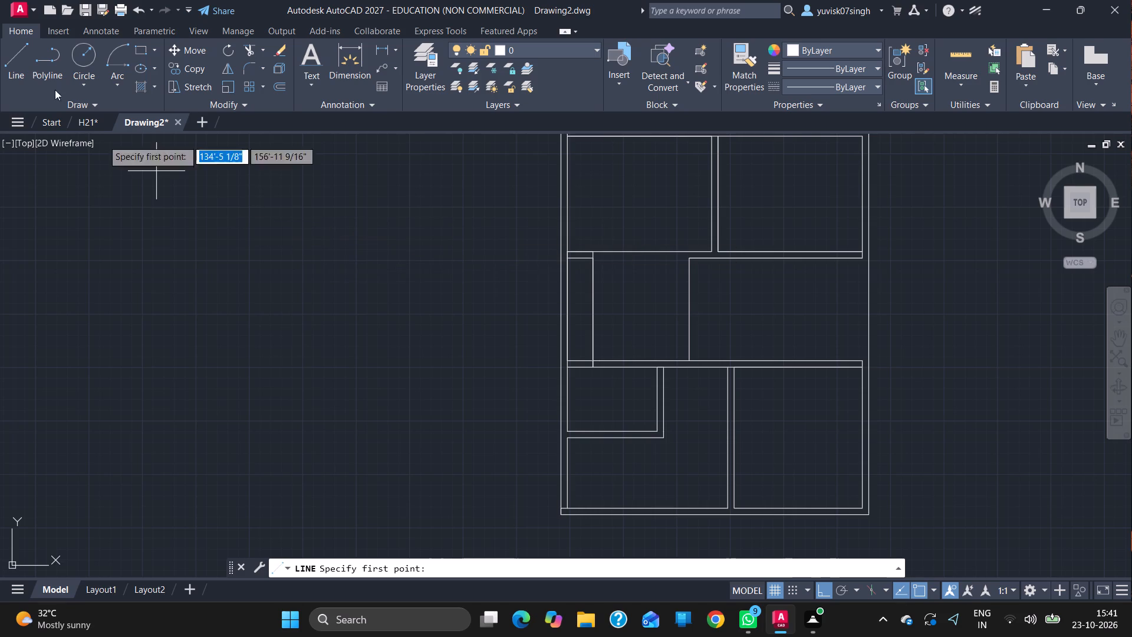
{"action": "left_click", "coordinate": [23, 62]}
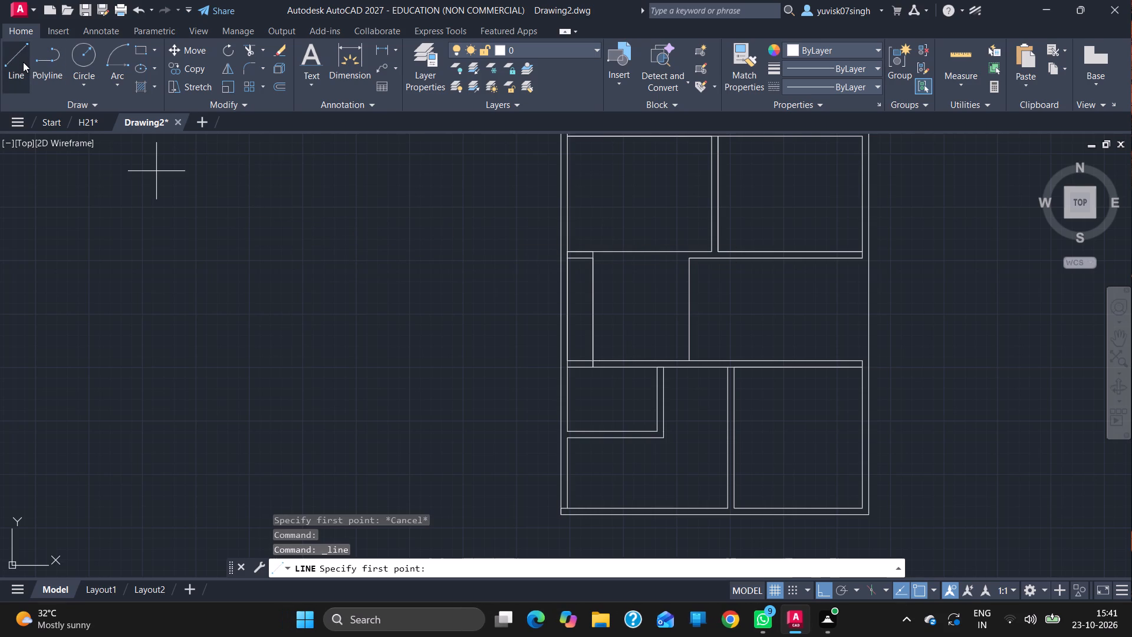
{"action": "left_click", "coordinate": [594, 260]}
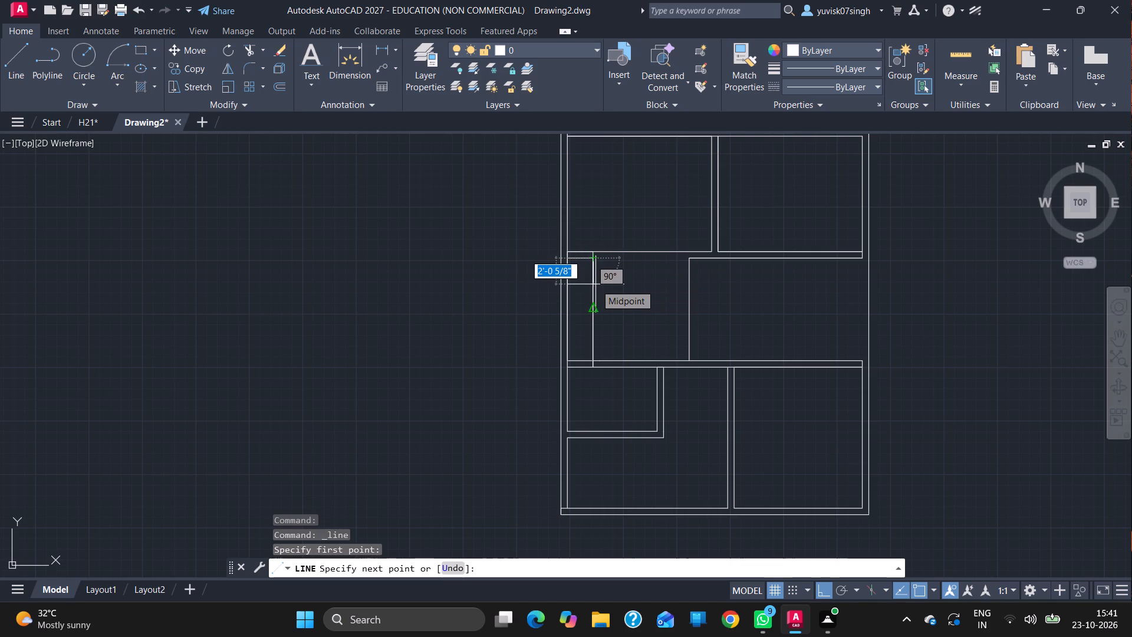
{"action": "key", "text": "2"}
{"action": "key", "text": "apostrophe"}
{"action": "key", "text": "Return"}
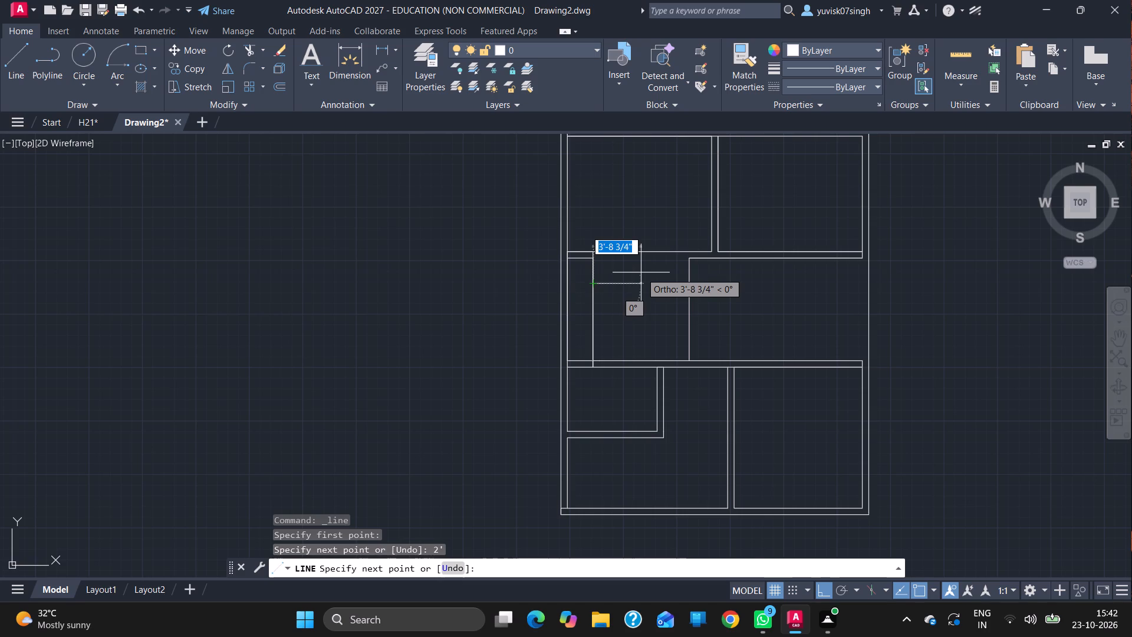
{"action": "key", "text": "6"}
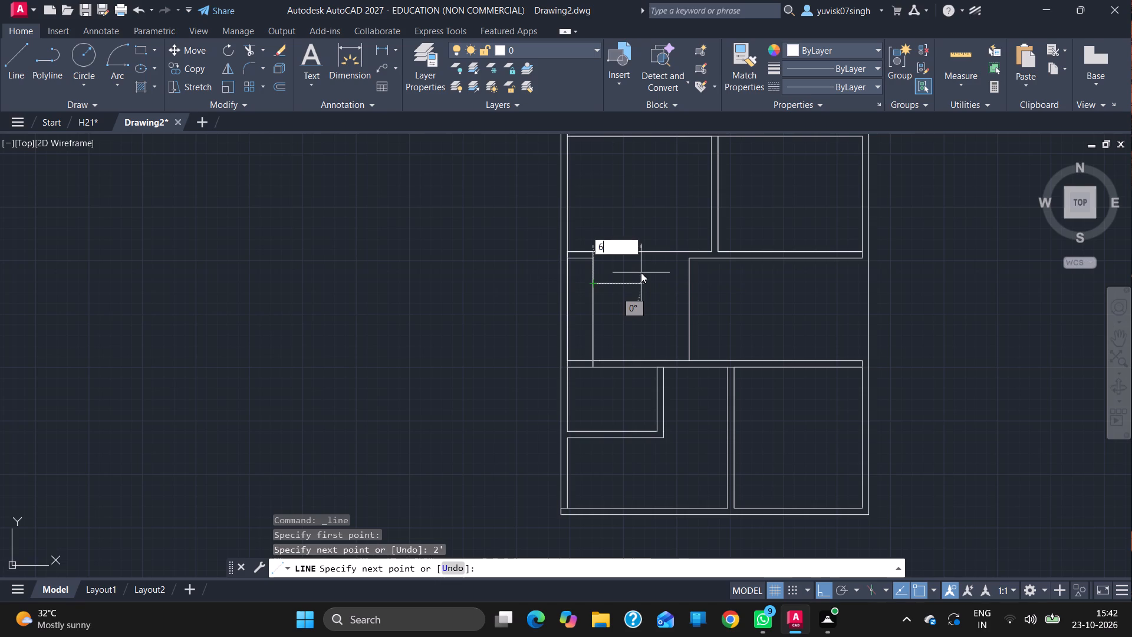
{"action": "key", "text": "Return"}
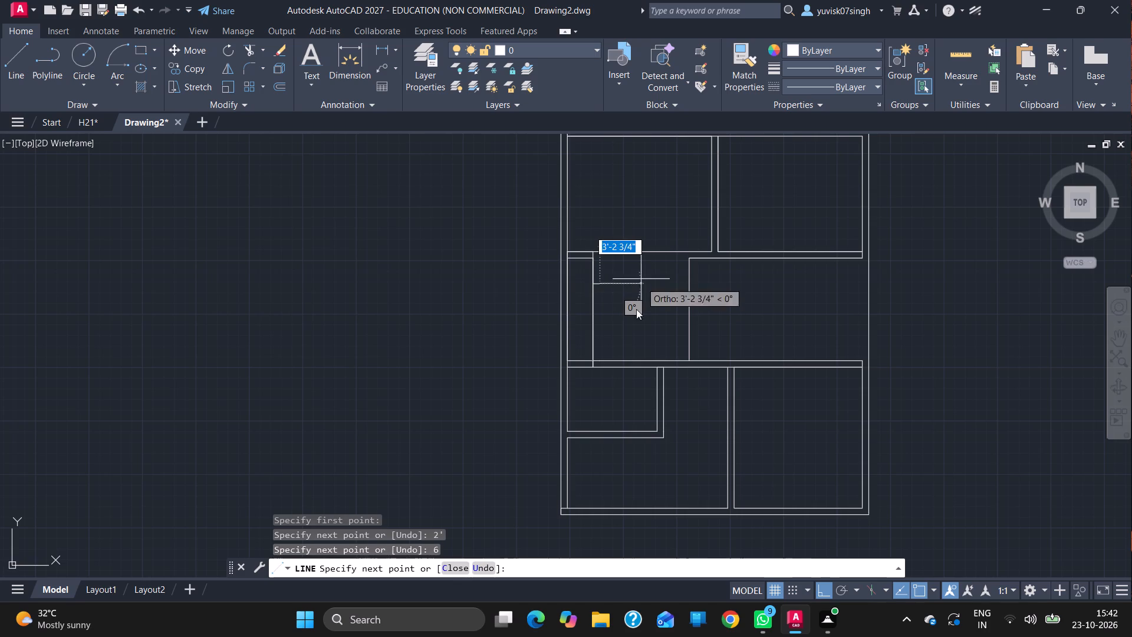
{"action": "left_click", "coordinate": [602, 360]}
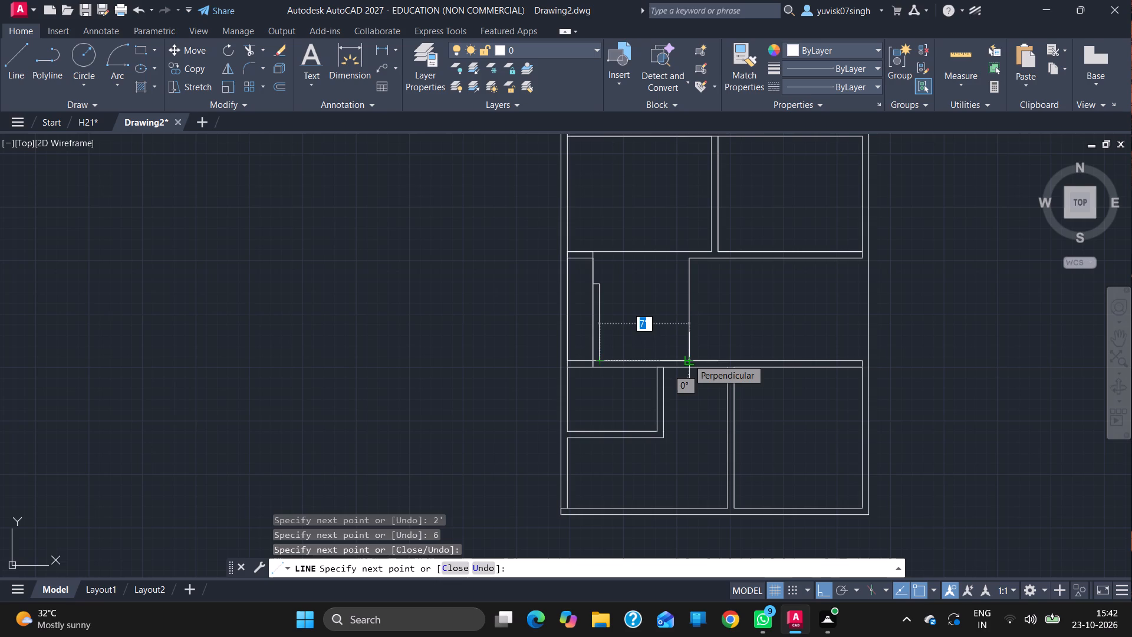
Continue the line 7' right along the lower wall, 2' up, 5' left, 4' up and 2' left to the narrow wall's top, and end it.
{"action": "left_click_drag", "start_coordinate": [688, 359], "coordinate": [686, 317]}
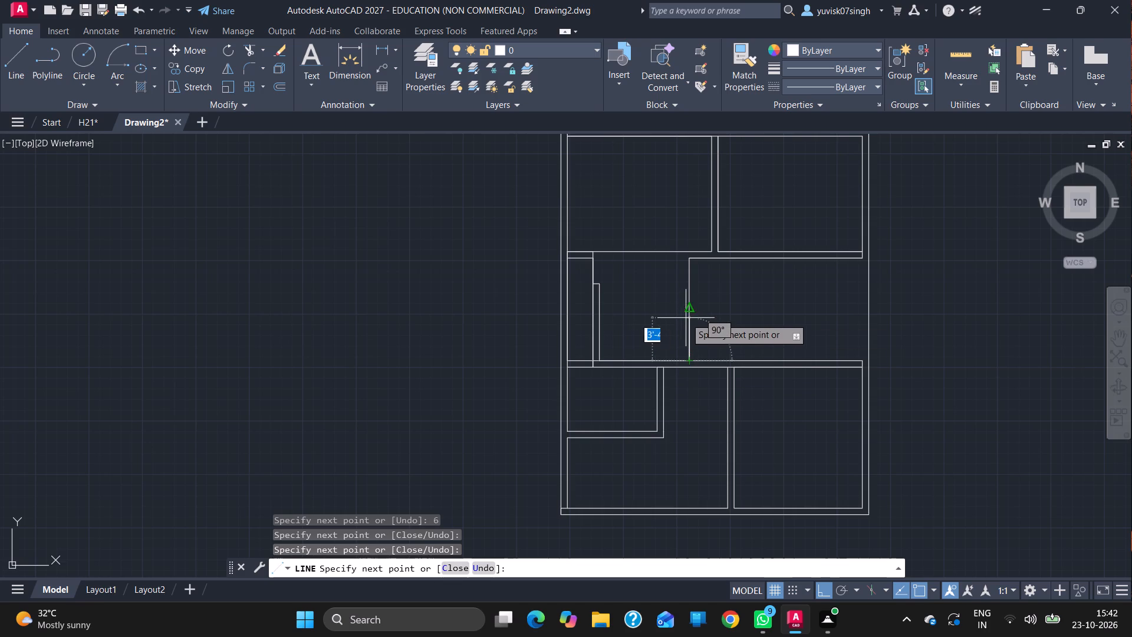
{"action": "left_click_drag", "start_coordinate": [686, 317], "coordinate": [686, 313]}
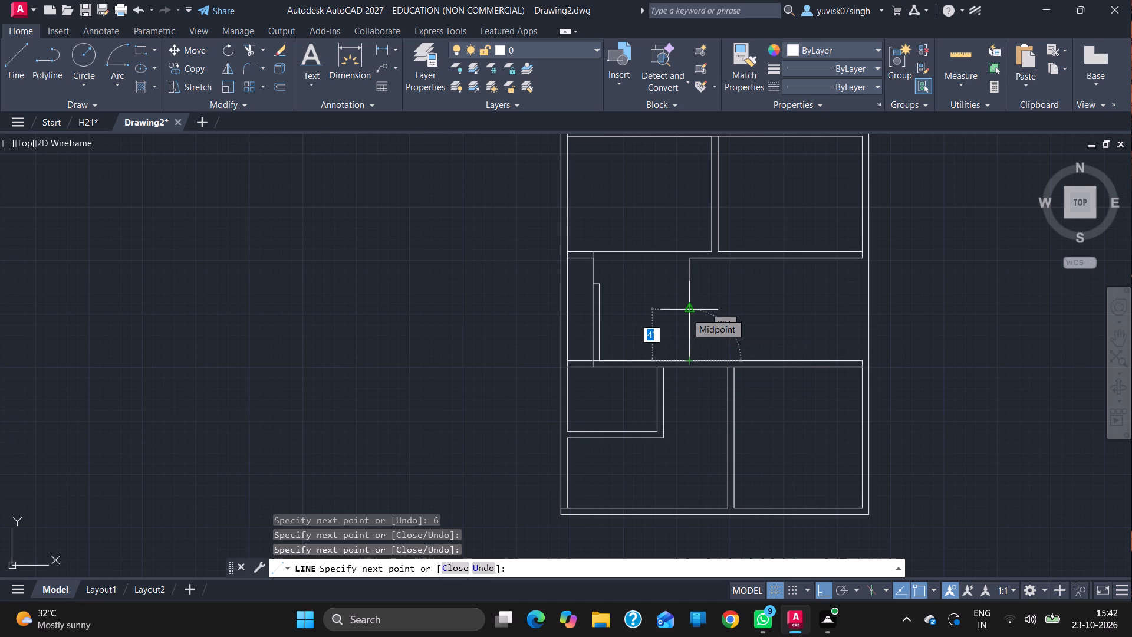
{"action": "key", "text": "2"}
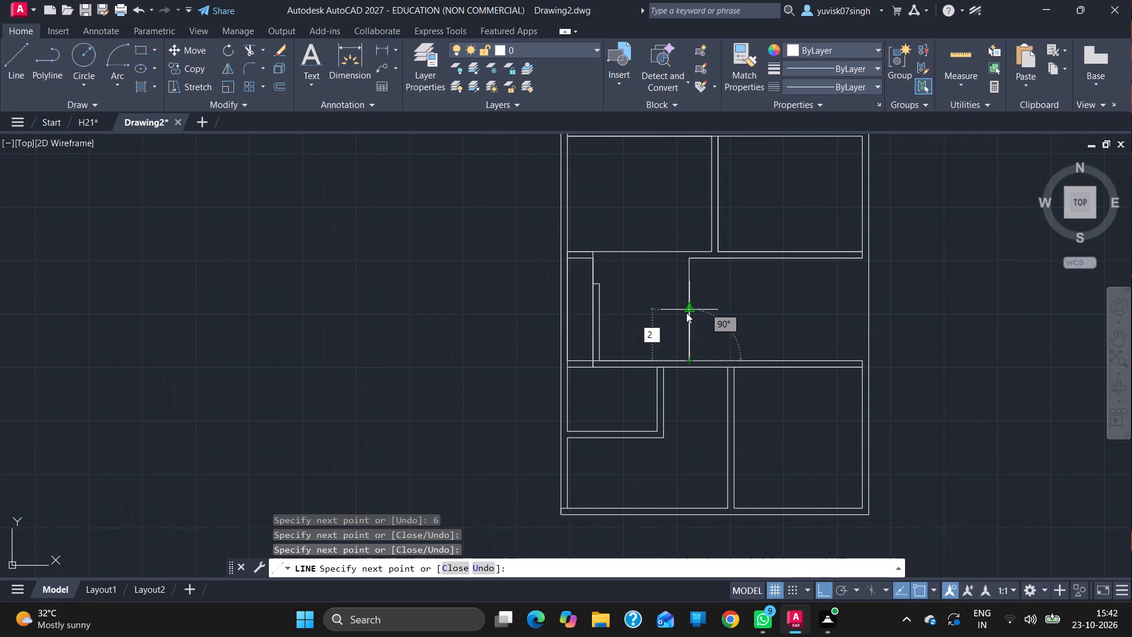
{"action": "key", "text": "apostrophe"}
{"action": "key", "text": "Return"}
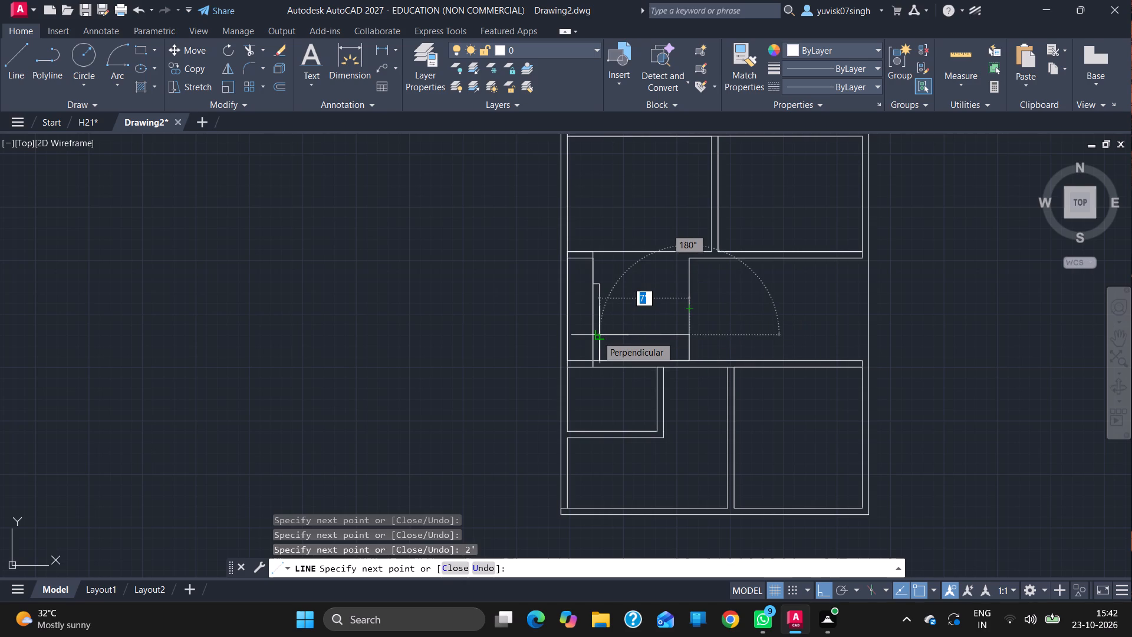
{"action": "type", "text": "5'"}
{"action": "key", "text": "Return"}
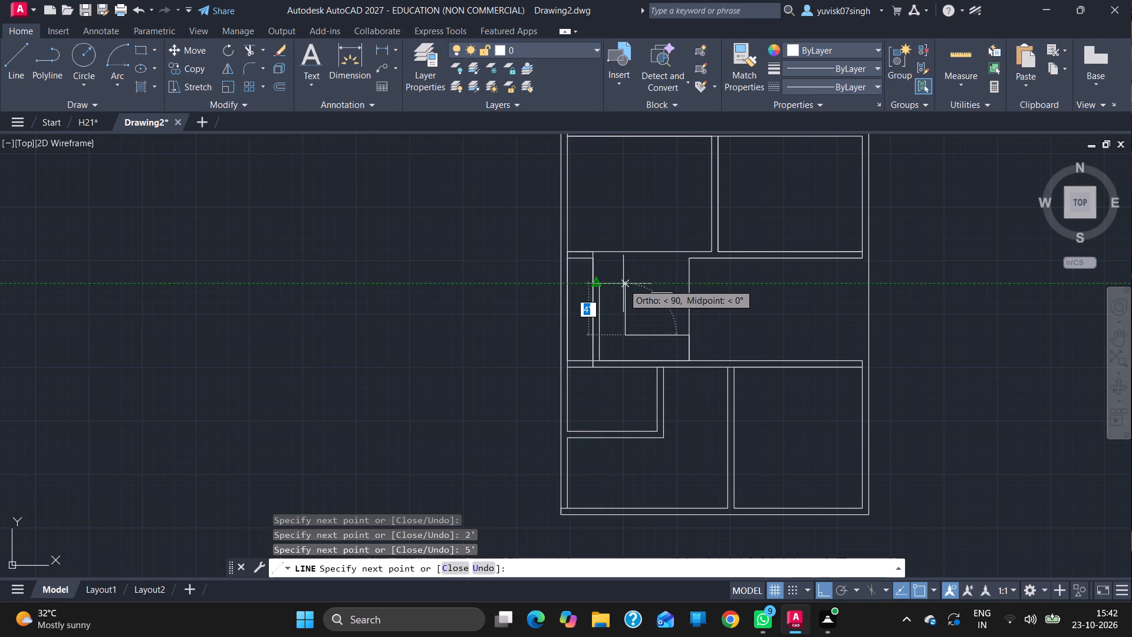
{"action": "key", "text": "4"}
{"action": "key", "text": "apostrophe"}
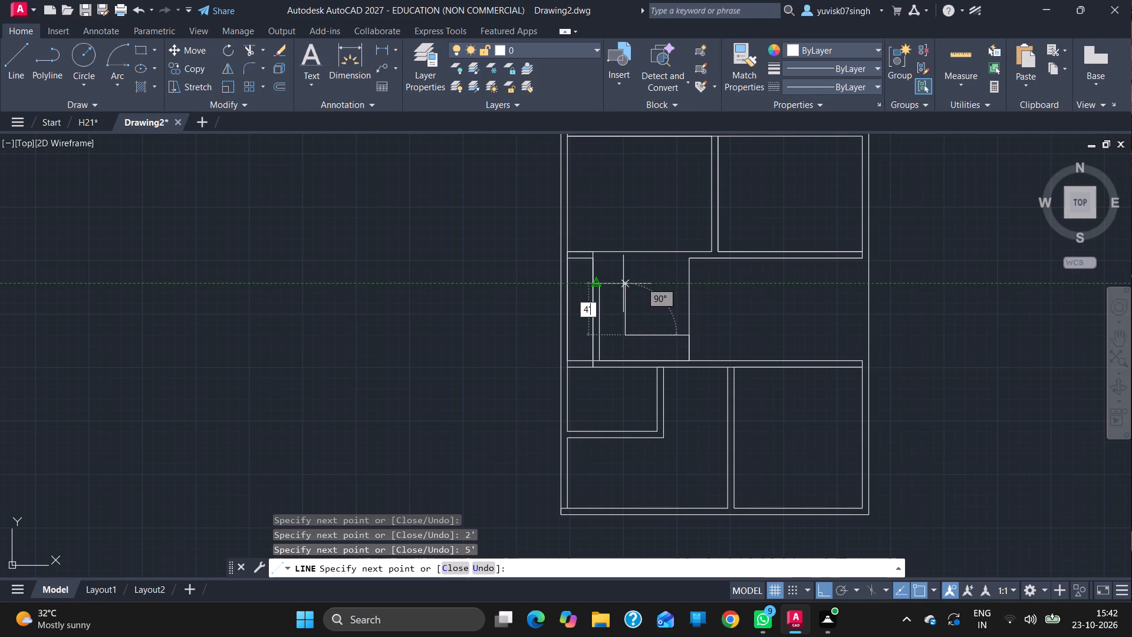
{"action": "key", "text": "Return"}
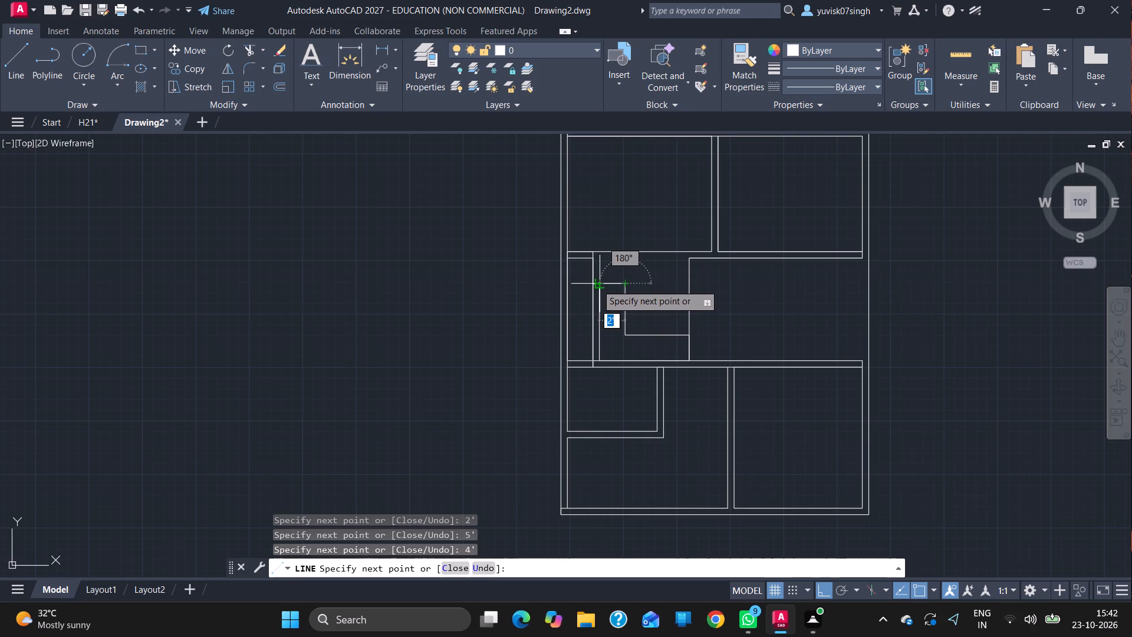
{"action": "left_click", "coordinate": [597, 284]}
{"action": "key", "text": "Escape"}
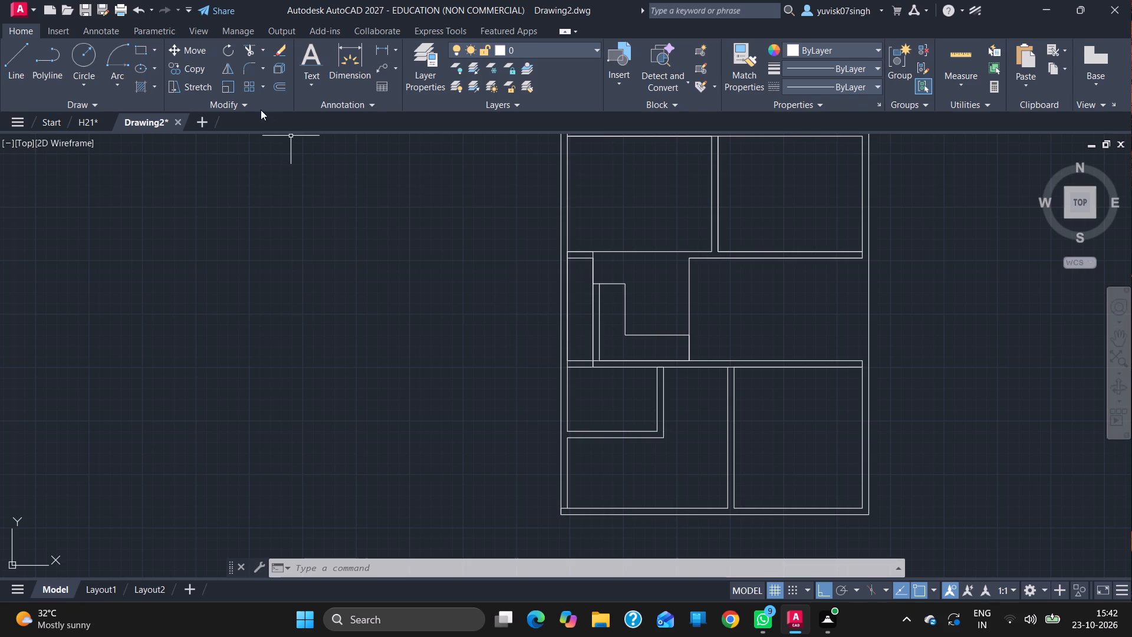
Draw a line from the middle room's top-left corner left to the narrow space's right edge, and end the line.
{"action": "left_click", "coordinate": [12, 79]}
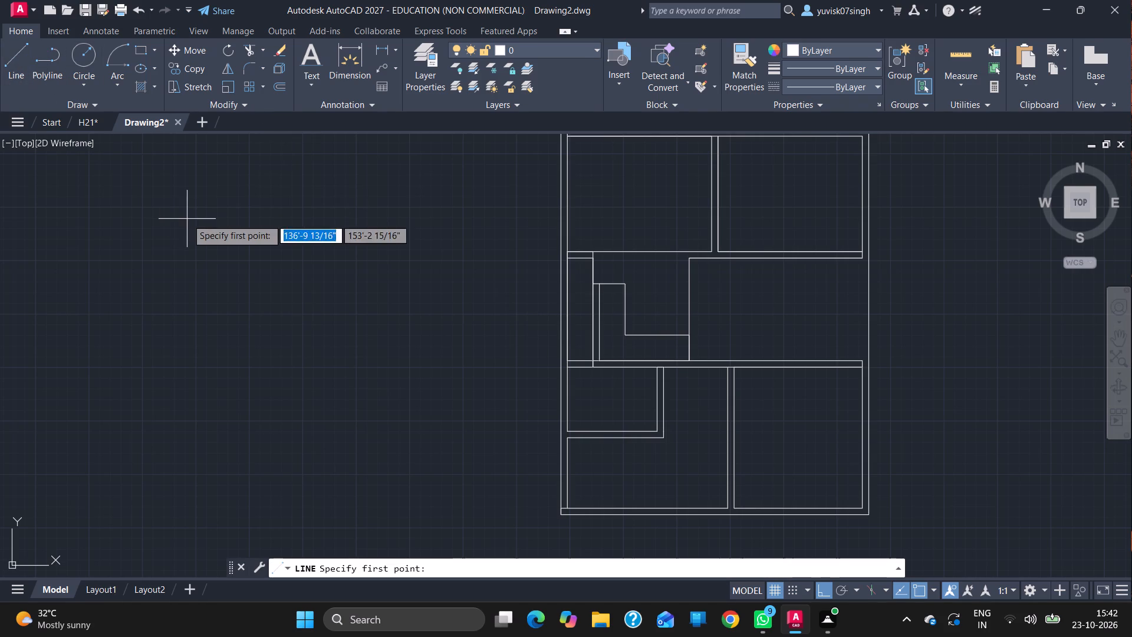
{"action": "left_click", "coordinate": [693, 258]}
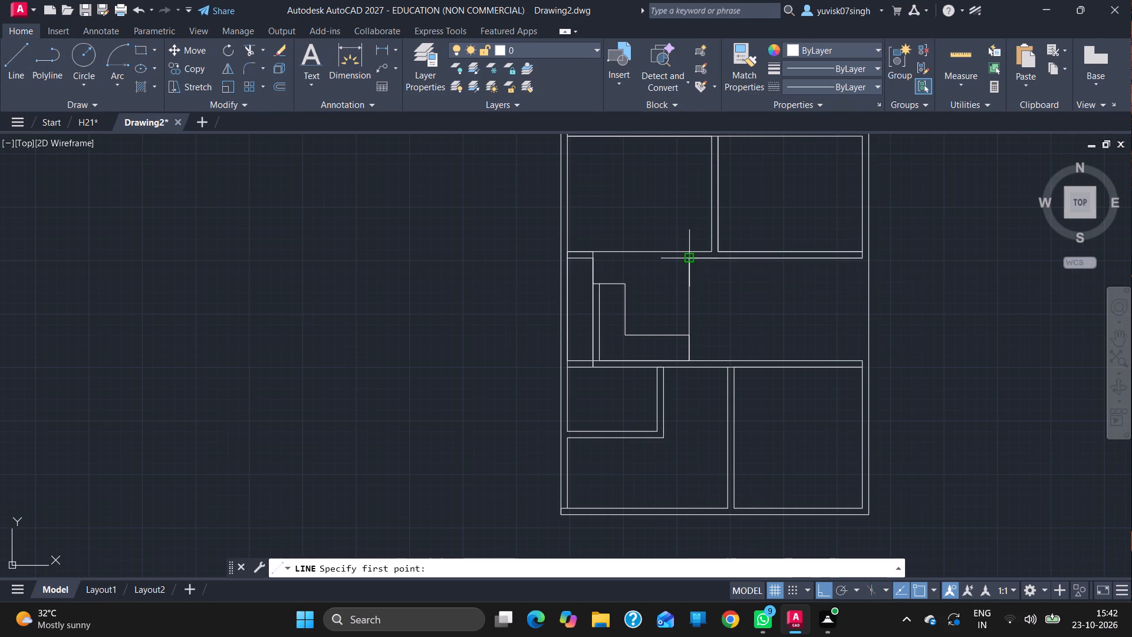
{"action": "left_click", "coordinate": [594, 258]}
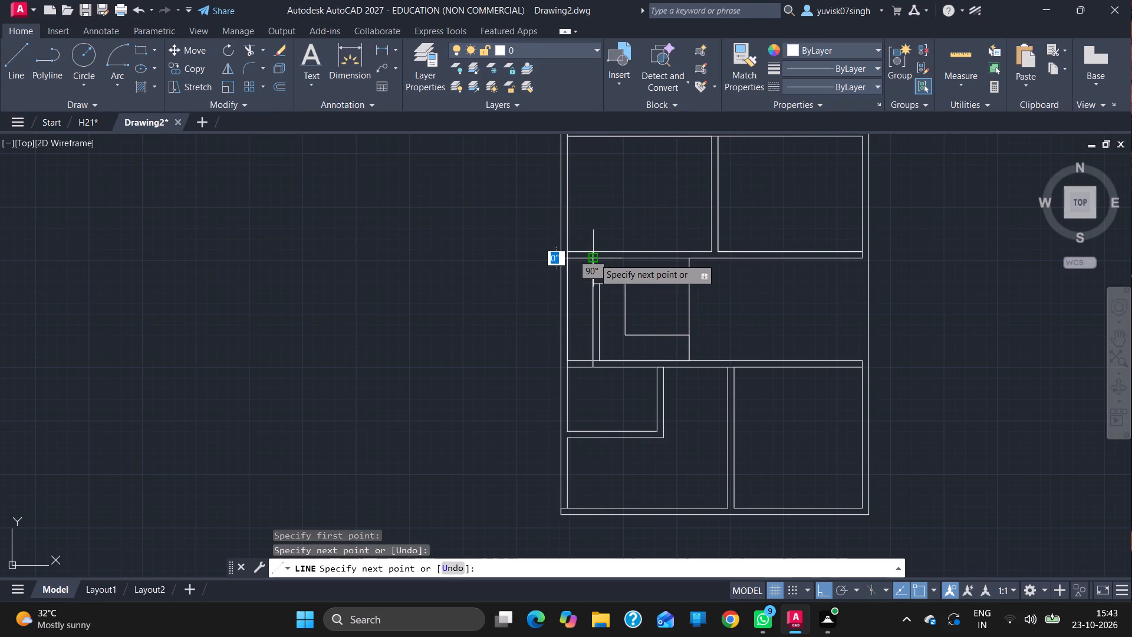
{"action": "key", "text": "Escape"}
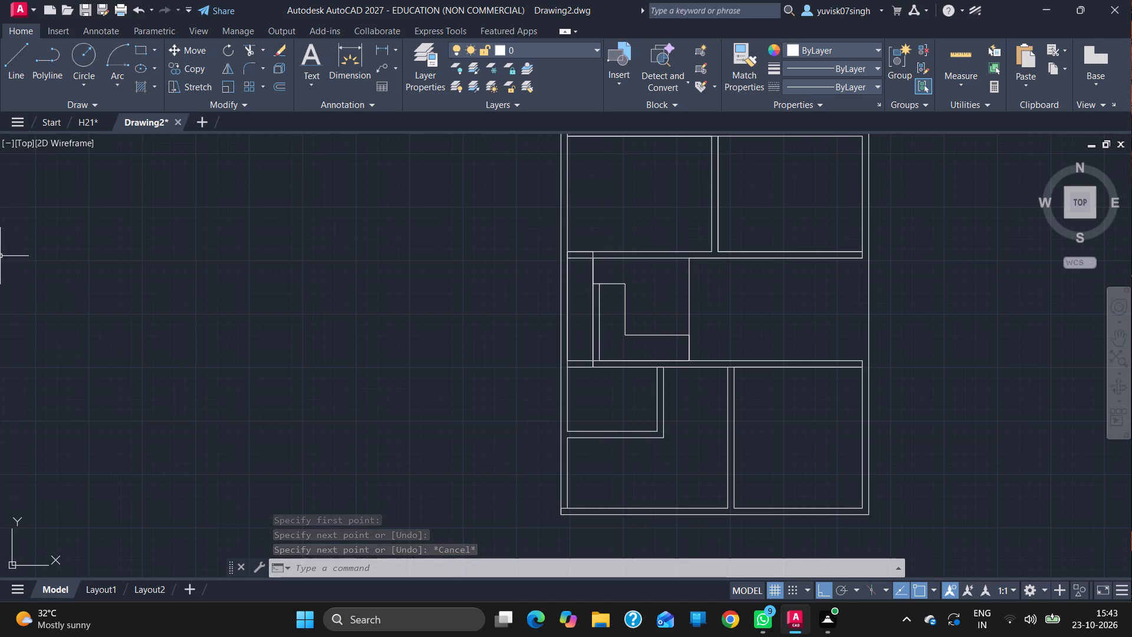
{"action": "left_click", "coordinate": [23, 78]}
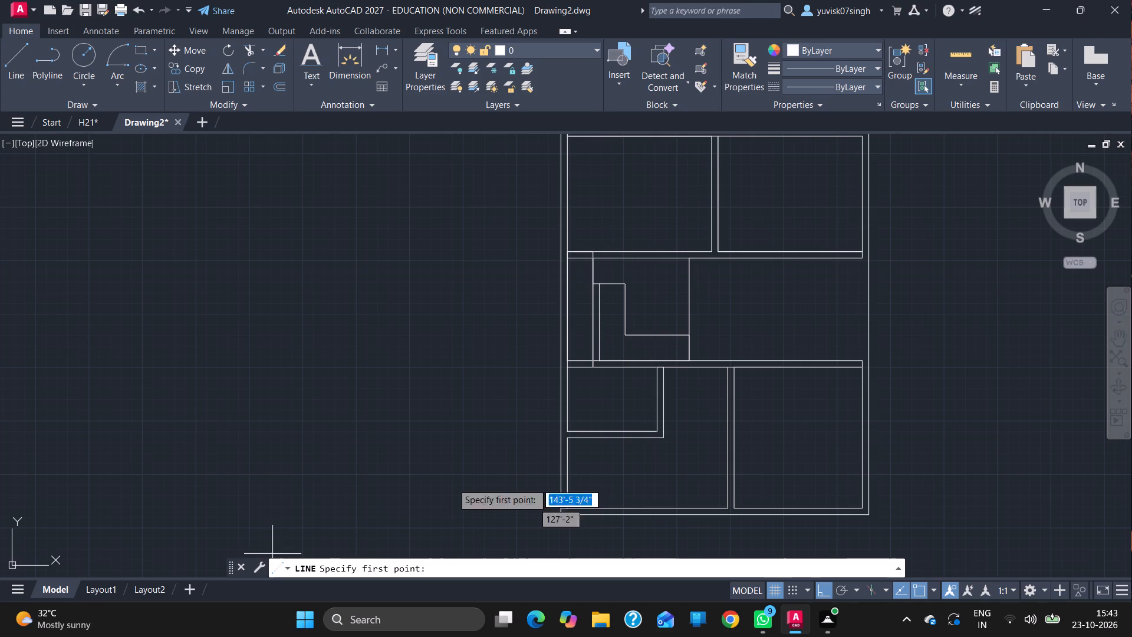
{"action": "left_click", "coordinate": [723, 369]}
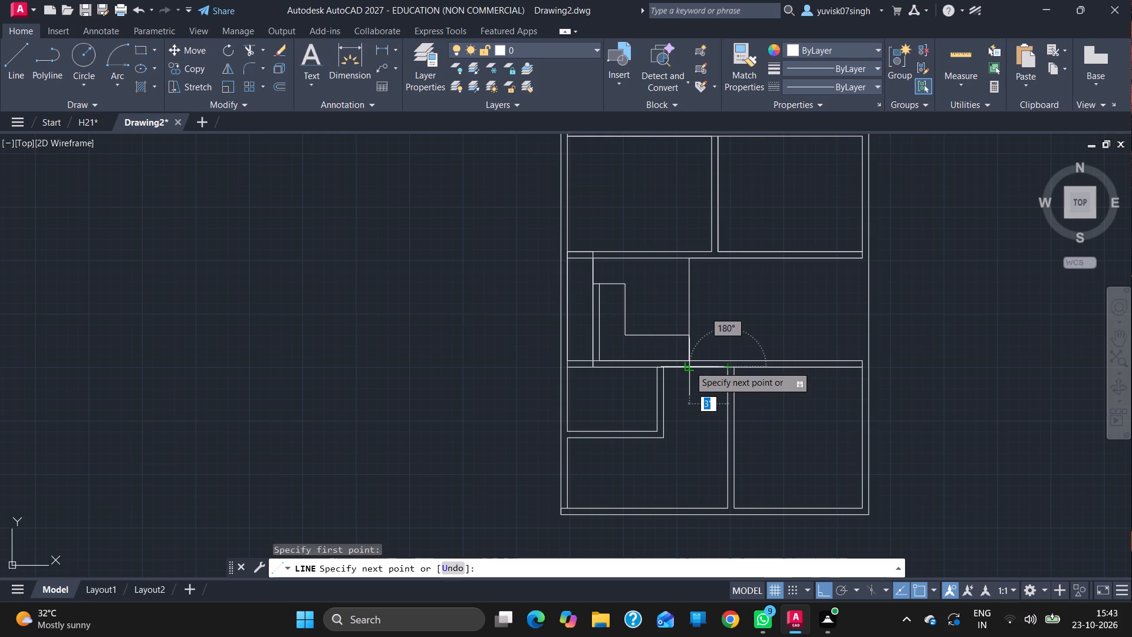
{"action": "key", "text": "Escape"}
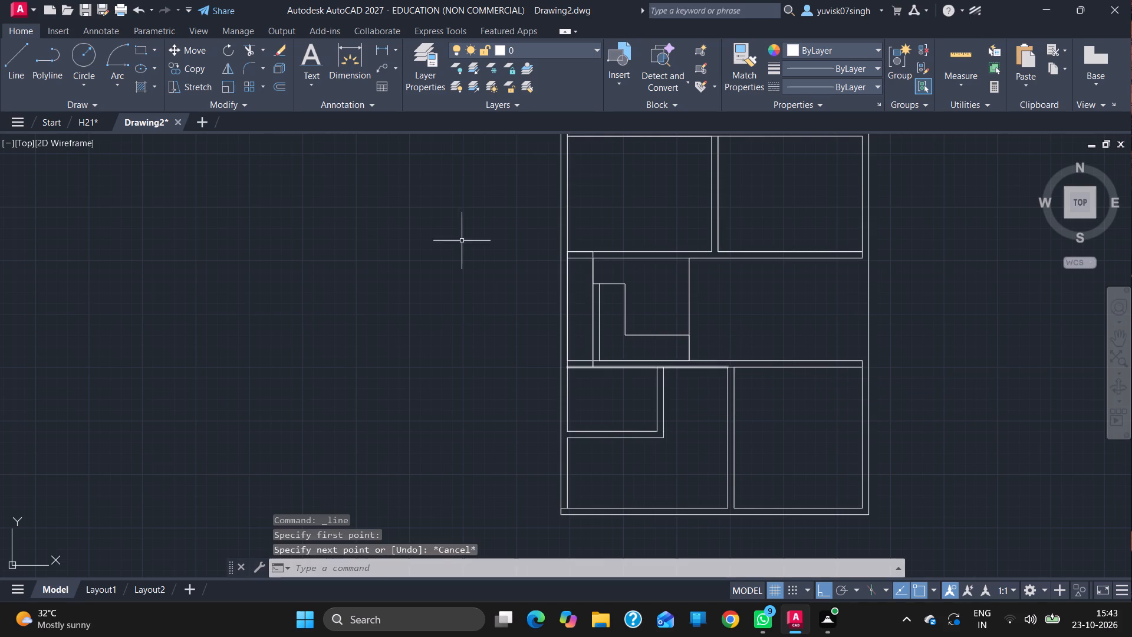
Draw a line from the upper partition's bottom-left corner 3' left, down across the wall, 3' right and back up to the corner, and end it.
{"action": "left_click", "coordinate": [28, 58]}
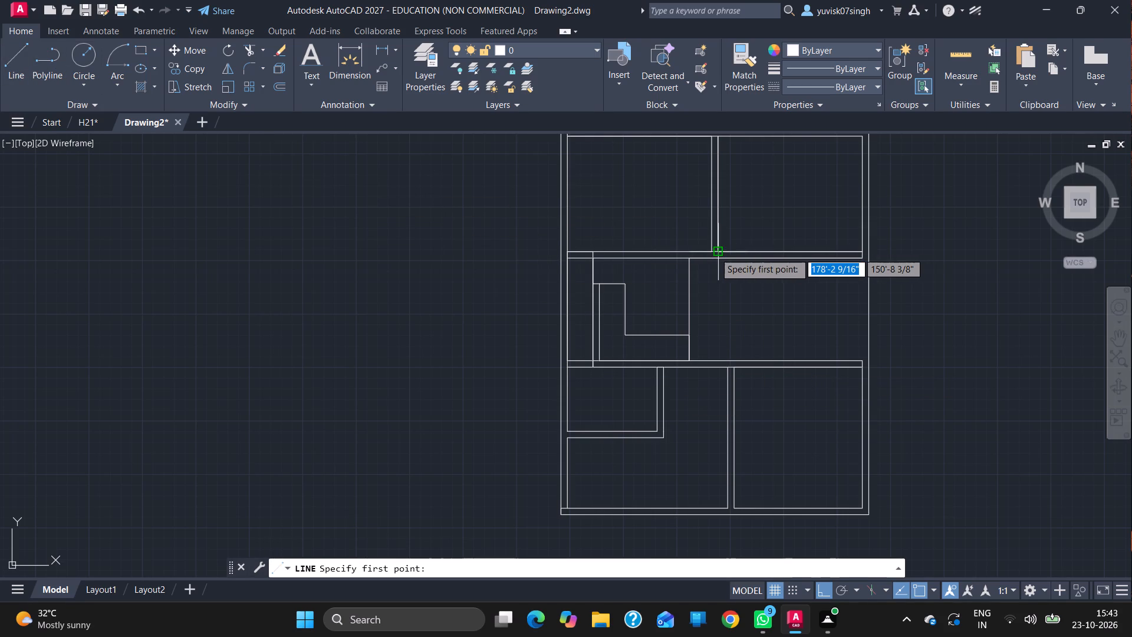
{"action": "left_click_drag", "start_coordinate": [711, 251], "coordinate": [667, 255]}
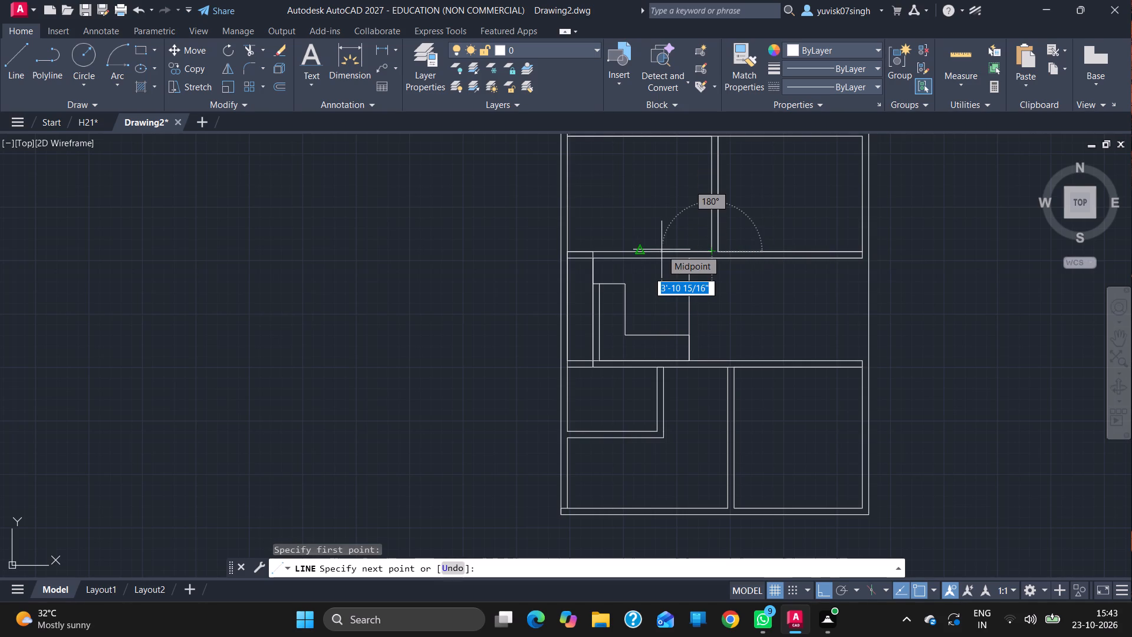
{"action": "key", "text": "3"}
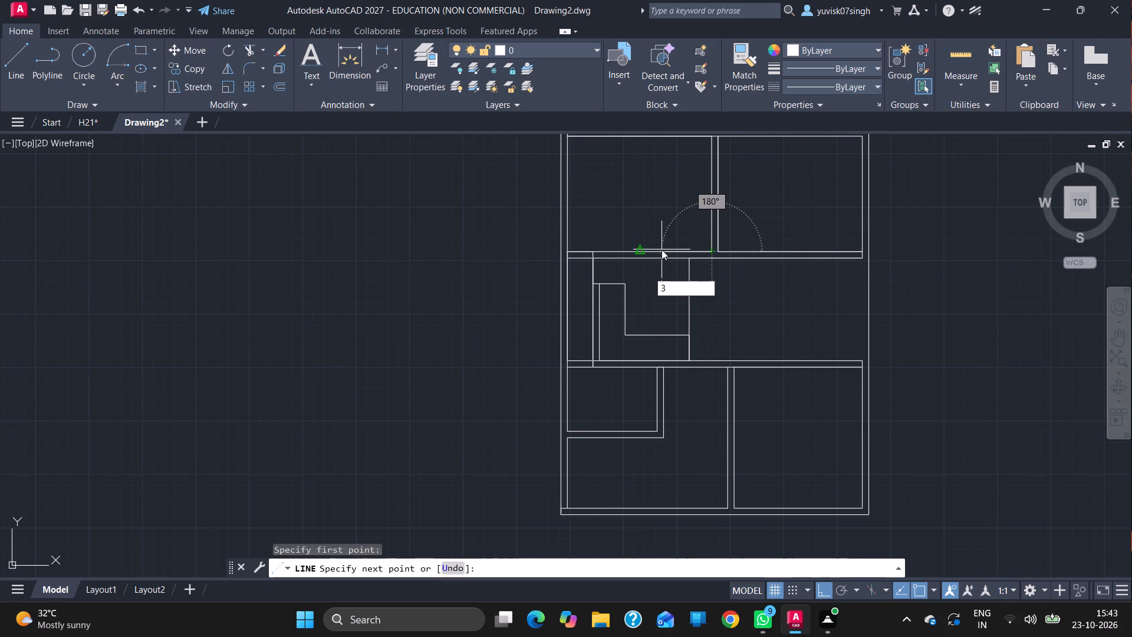
{"action": "key", "text": "apostrophe"}
{"action": "key", "text": "Return"}
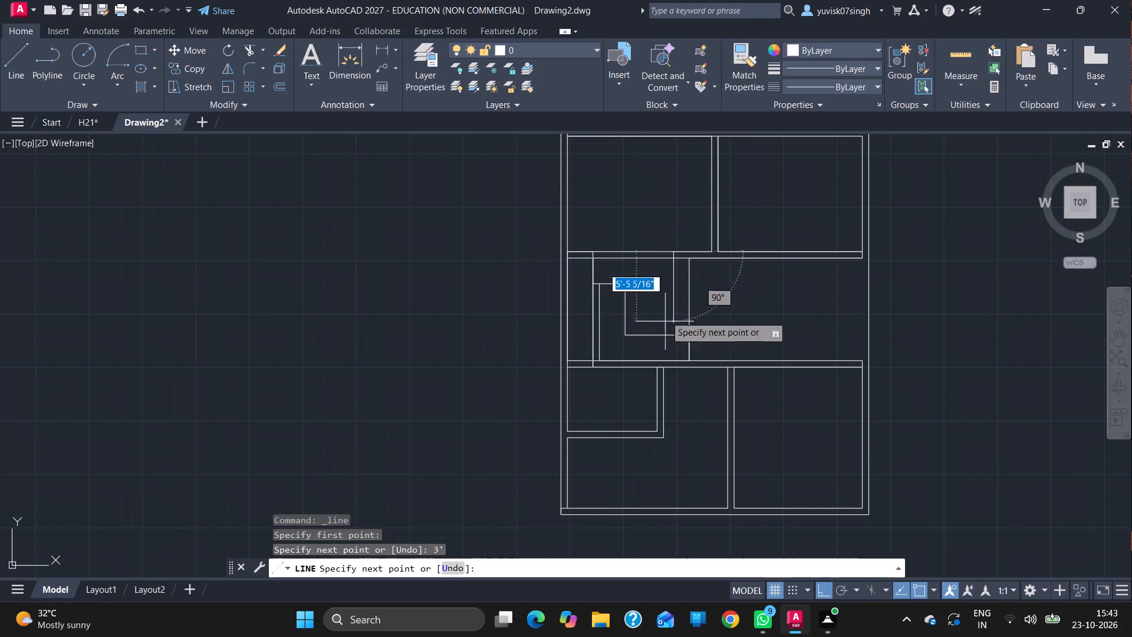
{"action": "left_click", "coordinate": [672, 260]}
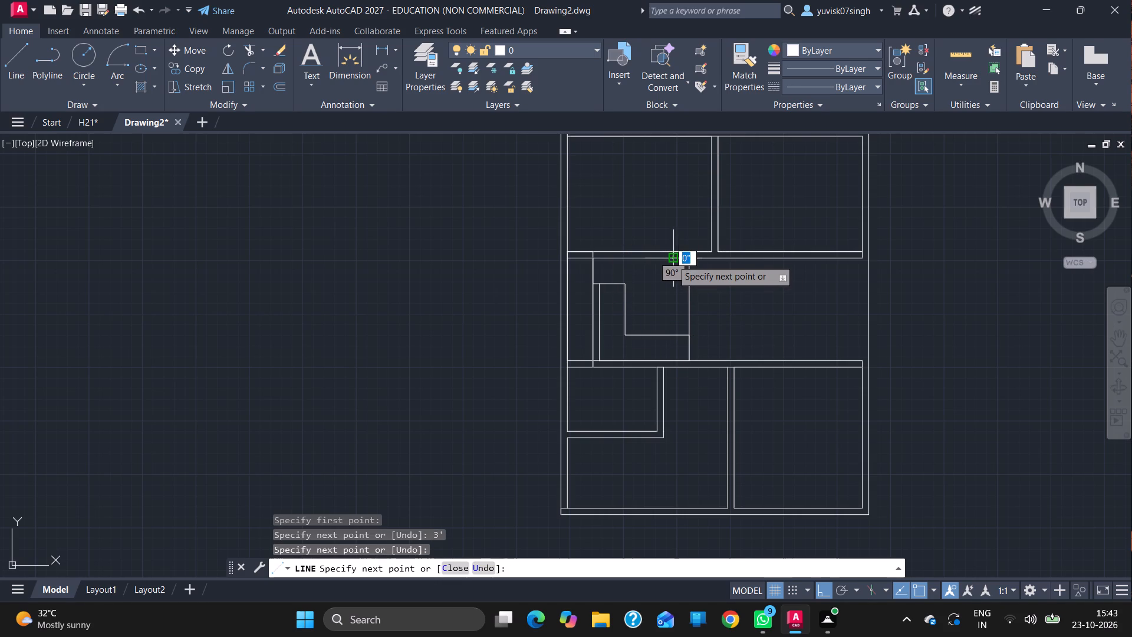
{"action": "key", "text": "3"}
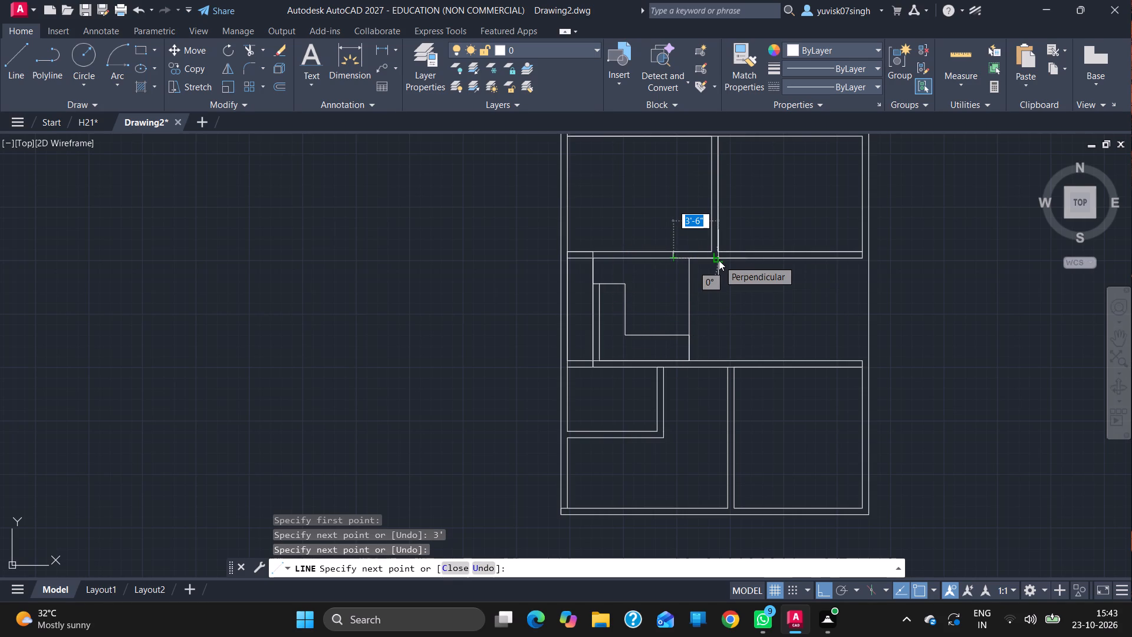
{"action": "key", "text": "apostrophe"}
{"action": "key", "text": "Return"}
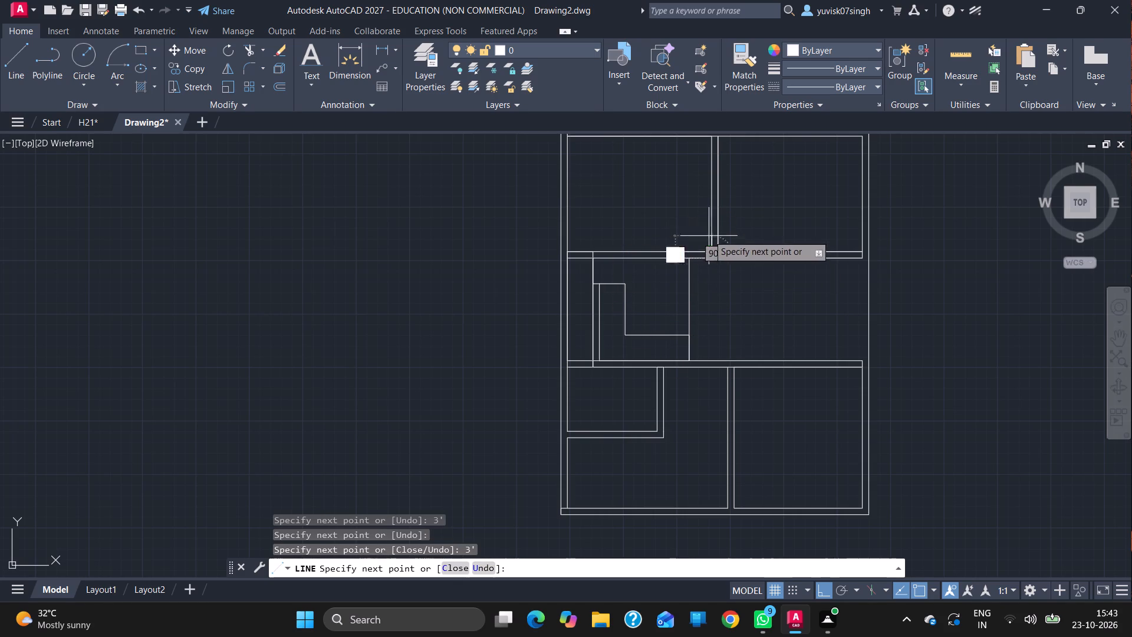
{"action": "left_click", "coordinate": [710, 248]}
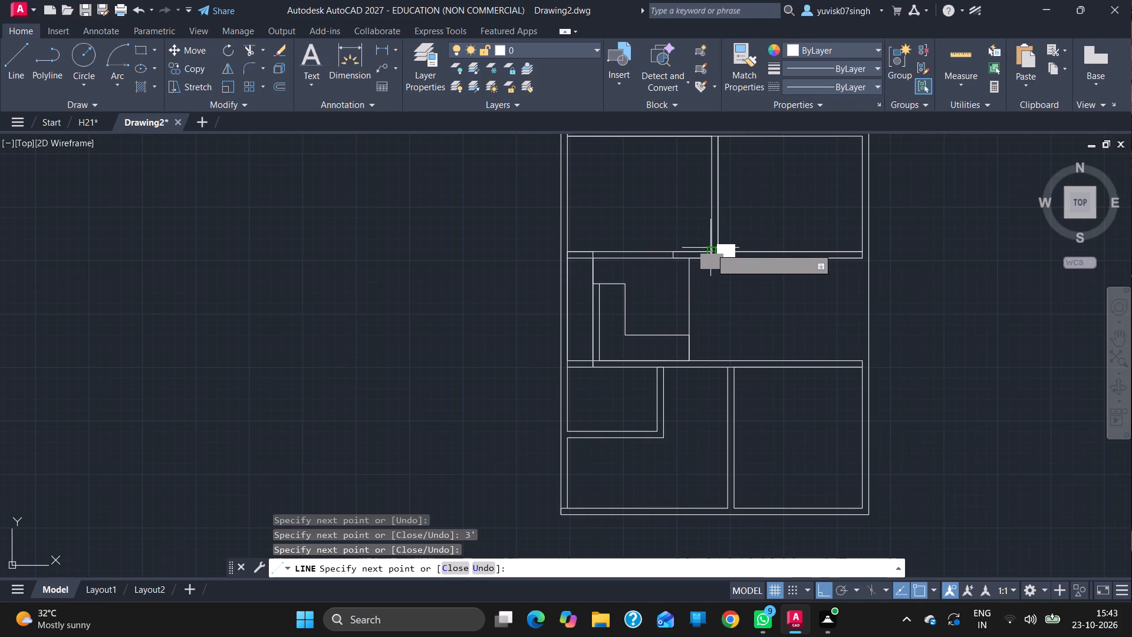
{"action": "key", "text": "Escape"}
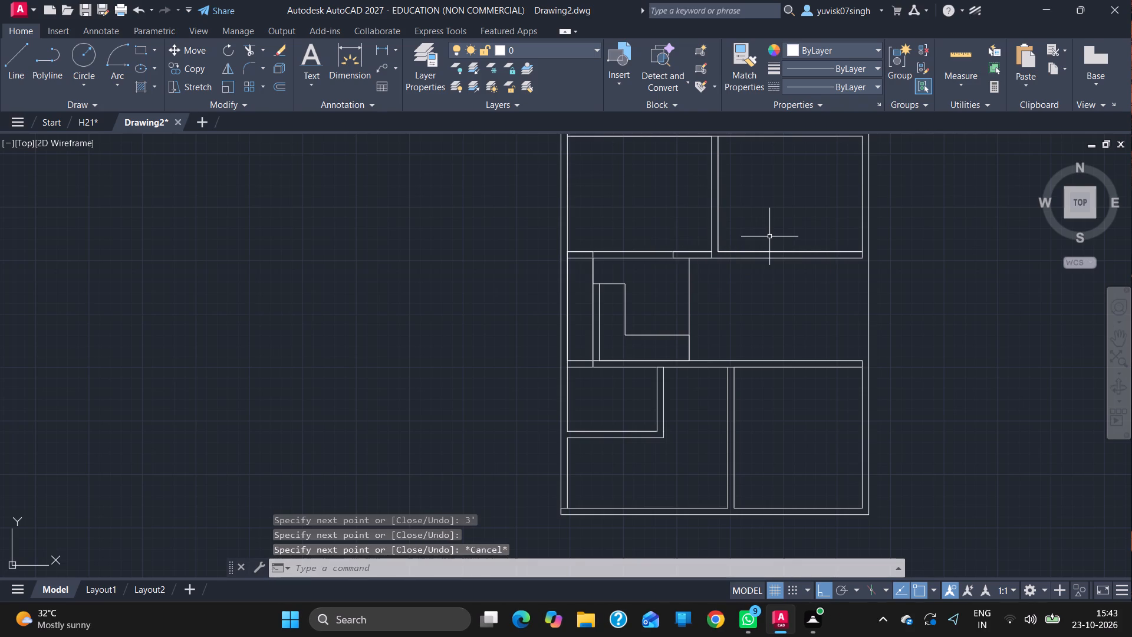
Trim away the middle room's left vertical line above the 2' deep L-shaped outline.
{"action": "type", "text": "TR"}
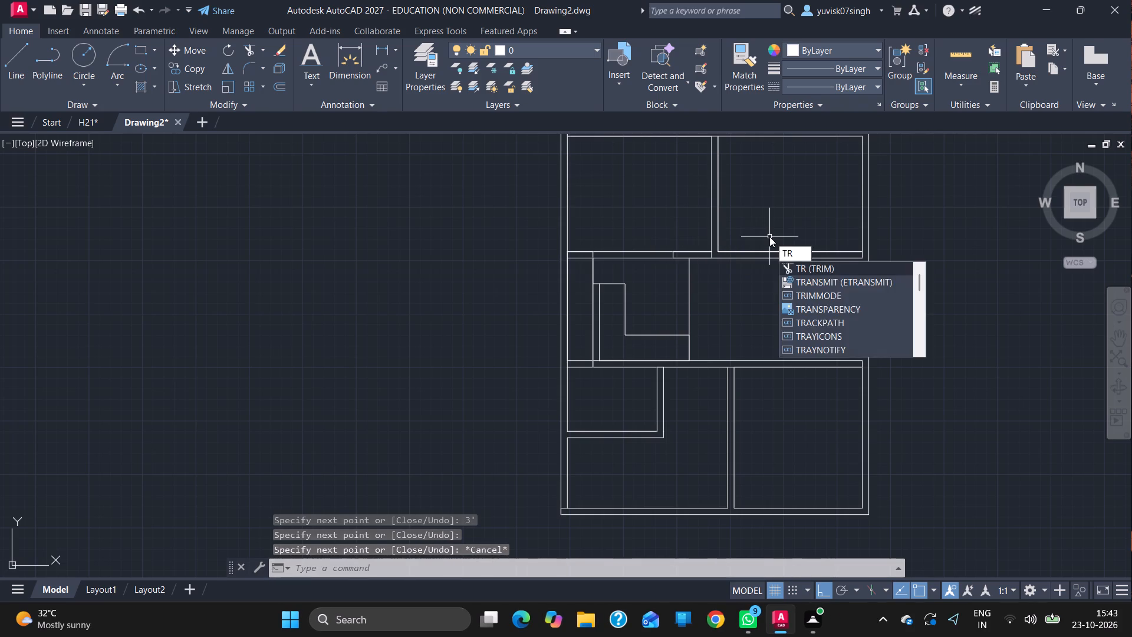
{"action": "key", "text": "Return"}
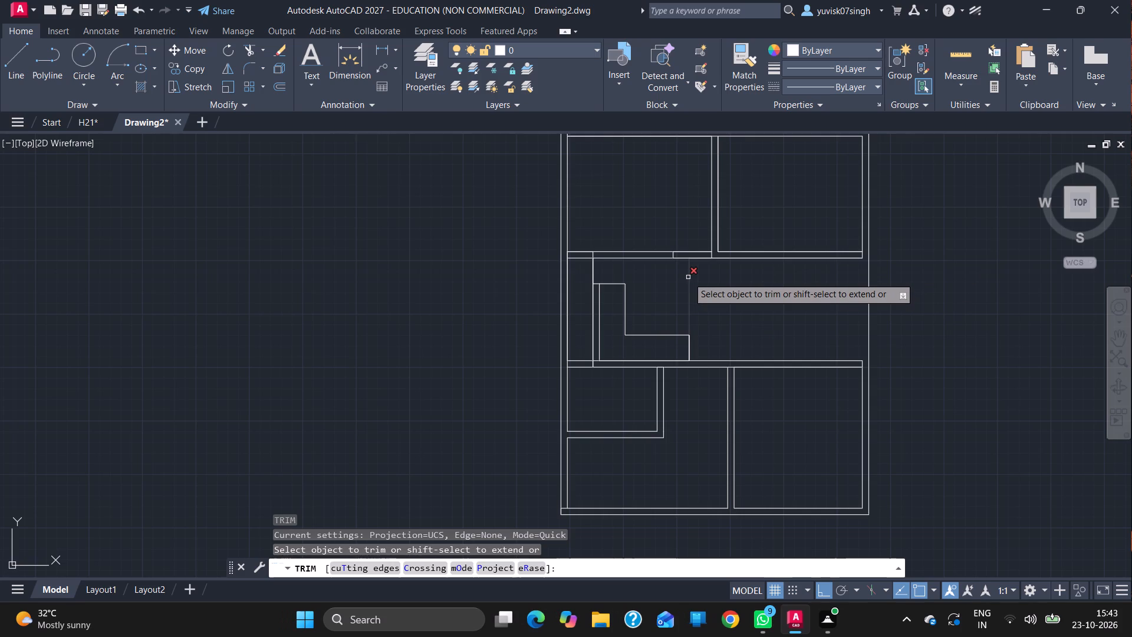
{"action": "left_click", "coordinate": [688, 277]}
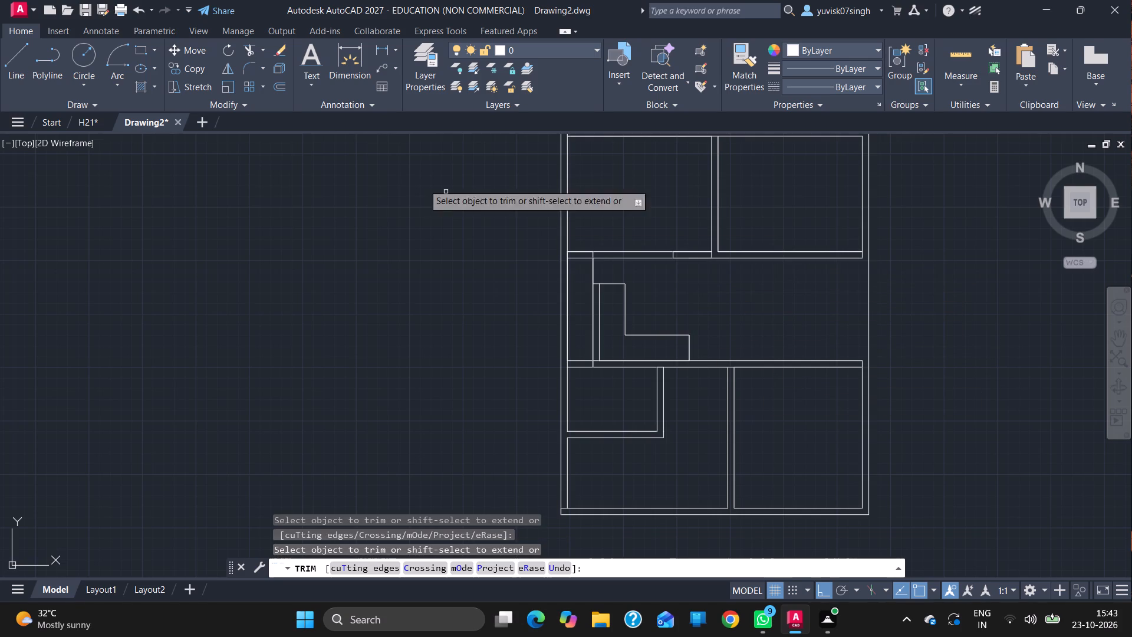
Draw a line from the upper partition's bottom-right corner down across the wall, 3" right, up across it, 3' right and back down, and end it.
{"action": "left_click", "coordinate": [18, 48]}
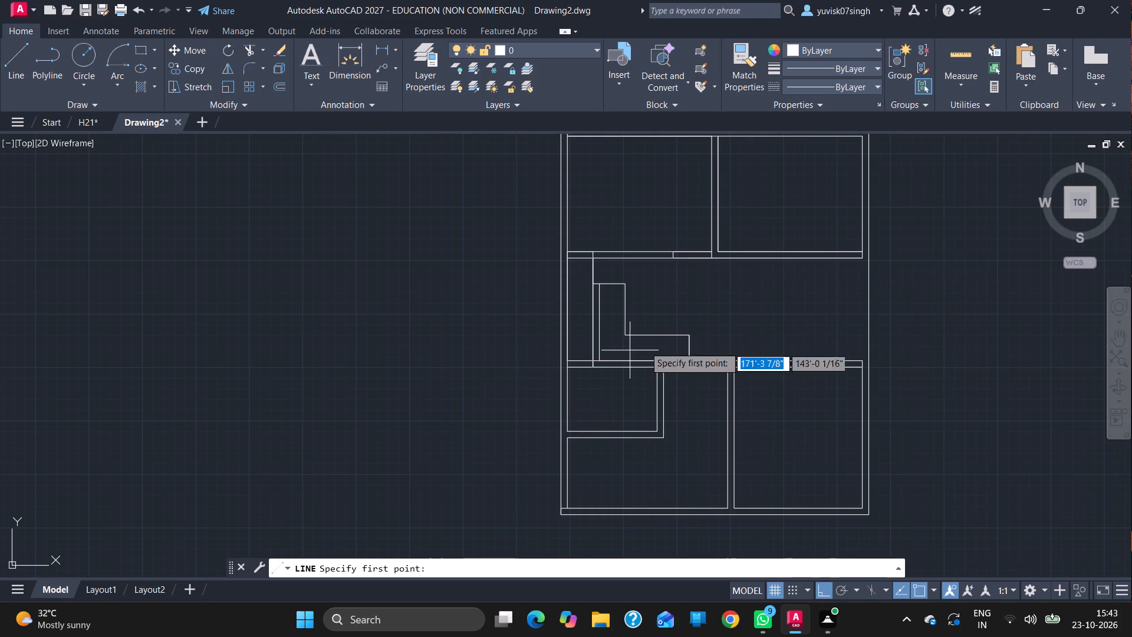
{"action": "left_click", "coordinate": [715, 248]}
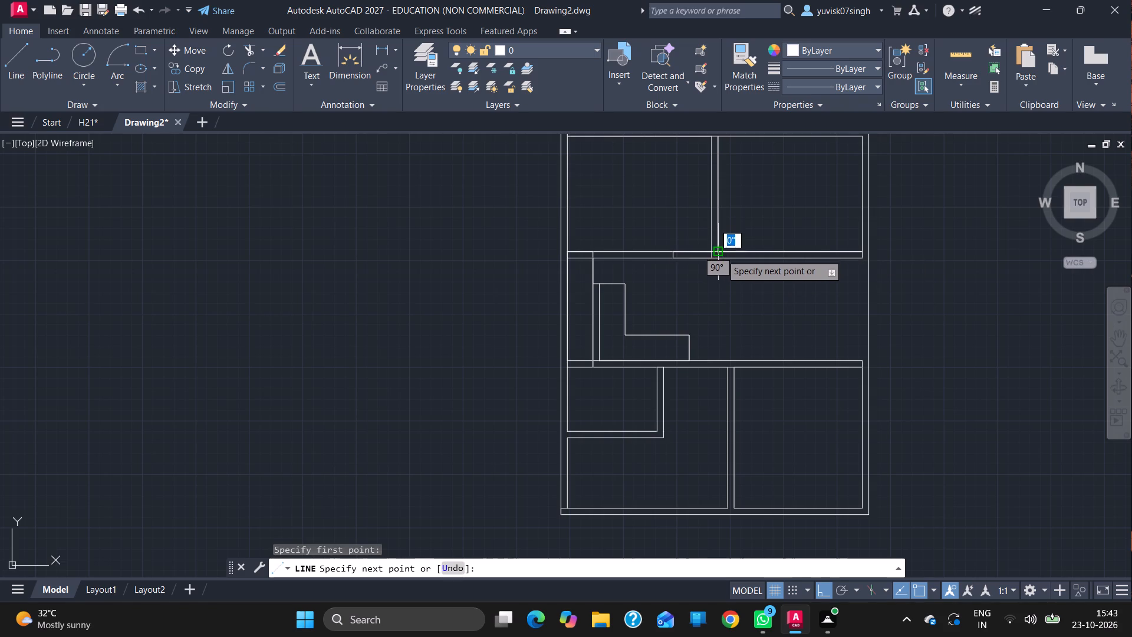
{"action": "left_click", "coordinate": [721, 260]}
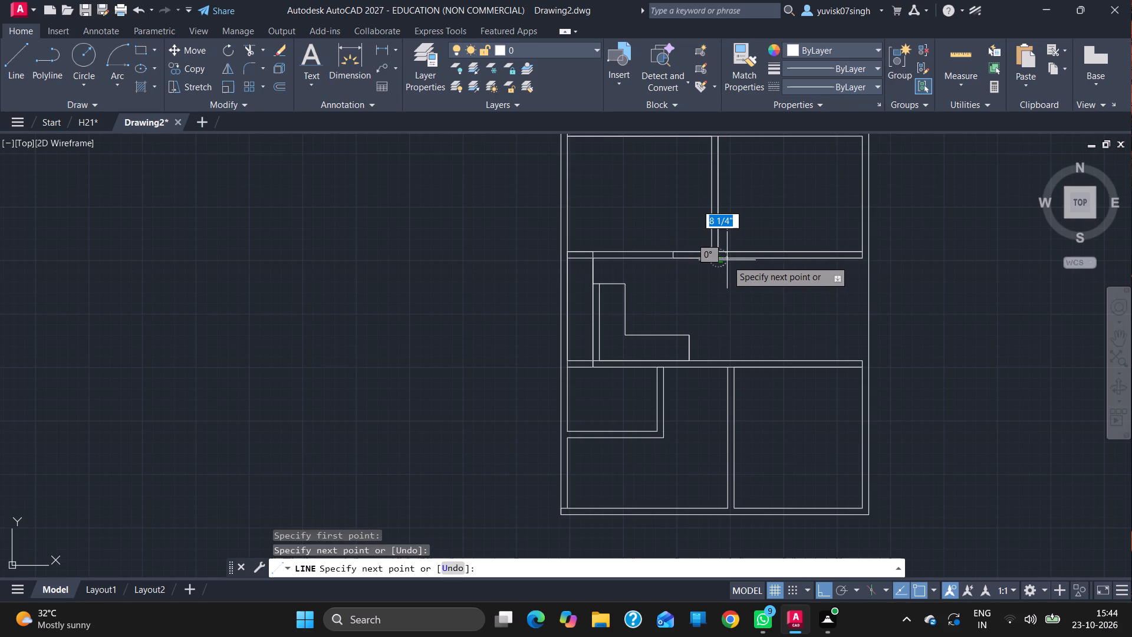
{"action": "key", "text": "4"}
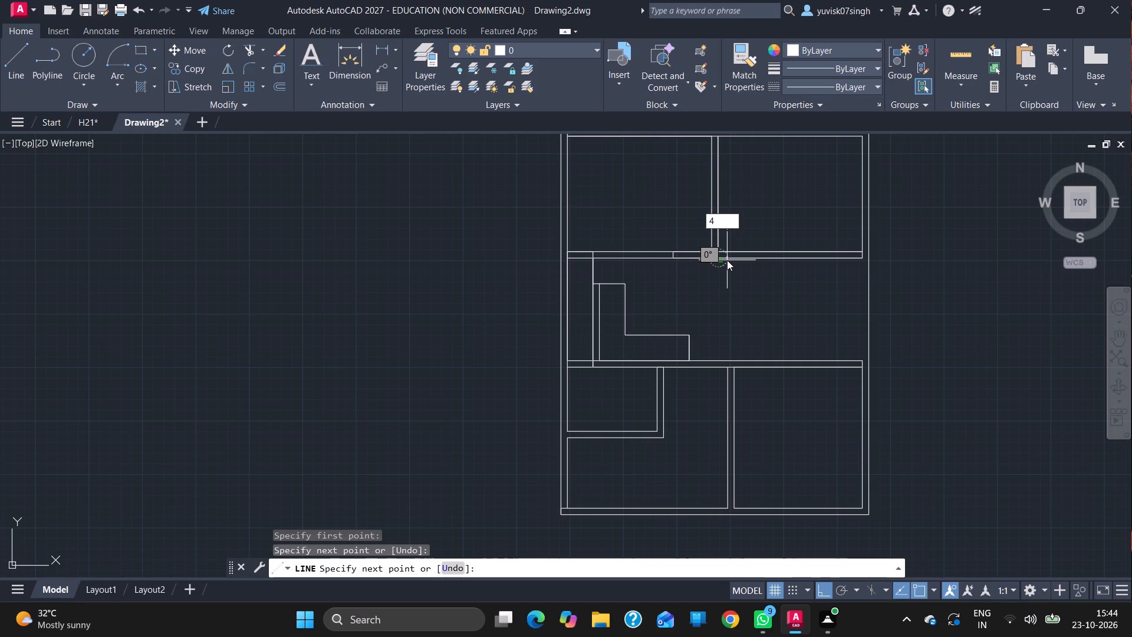
{"action": "key", "text": "BackSpace"}
{"action": "key", "text": "3"}
{"action": "key", "text": "Return"}
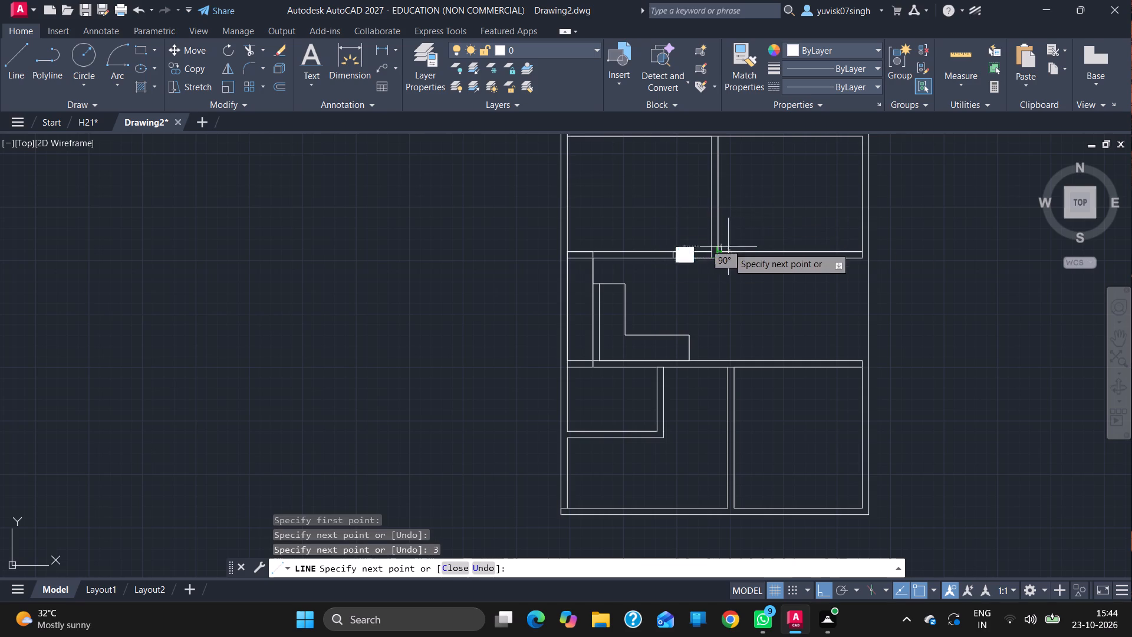
{"action": "left_click", "coordinate": [724, 251]}
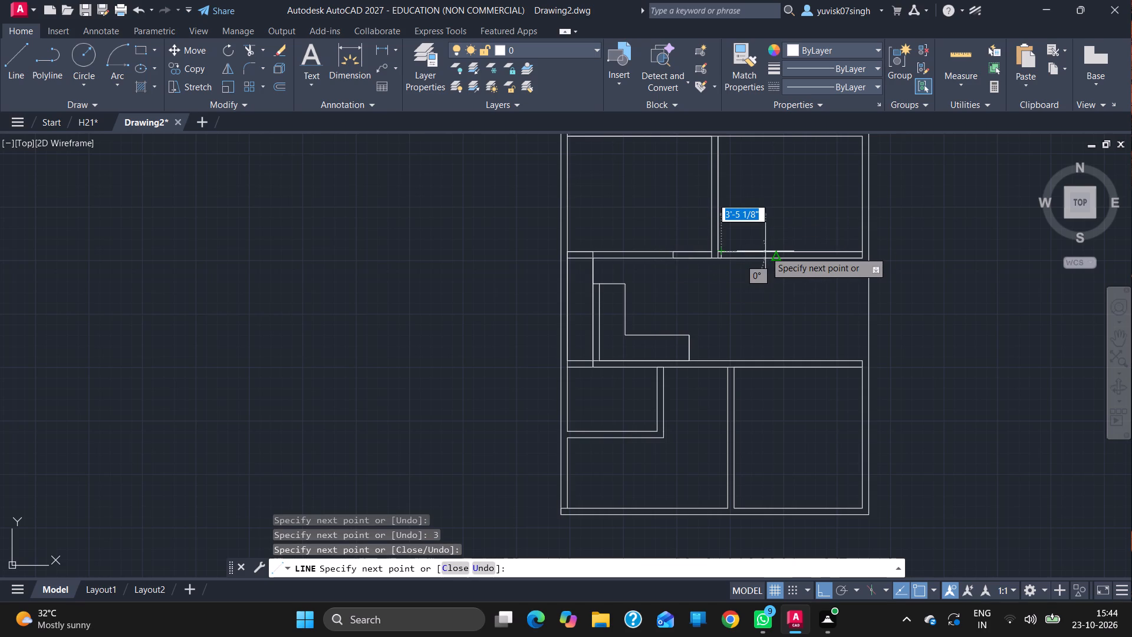
{"action": "key", "text": "3"}
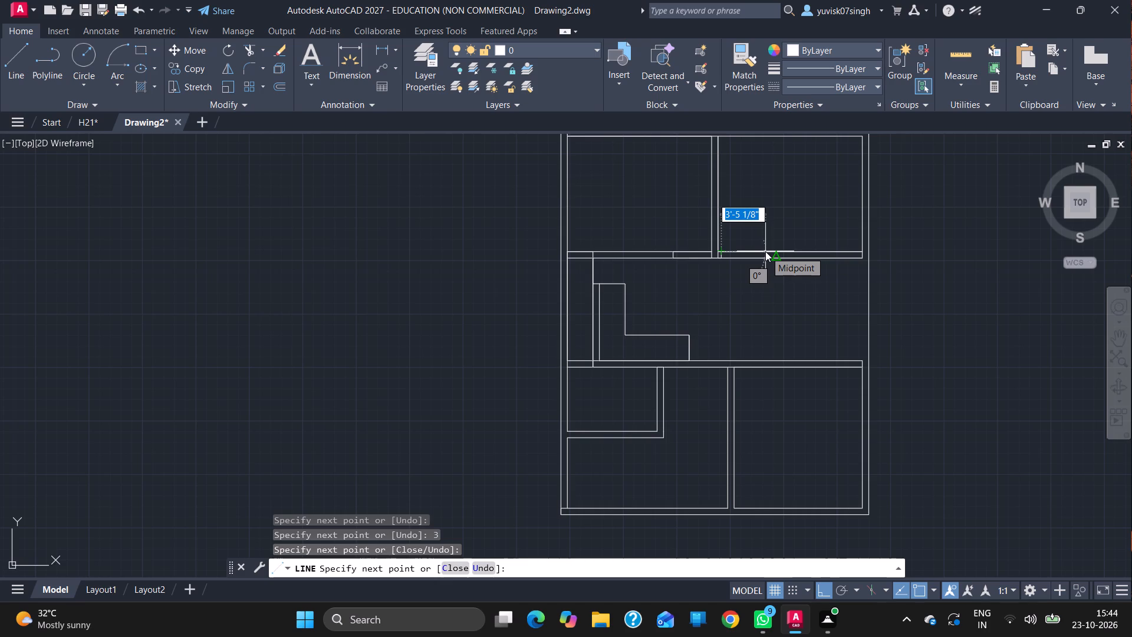
{"action": "key", "text": "apostrophe"}
{"action": "key", "text": "Return"}
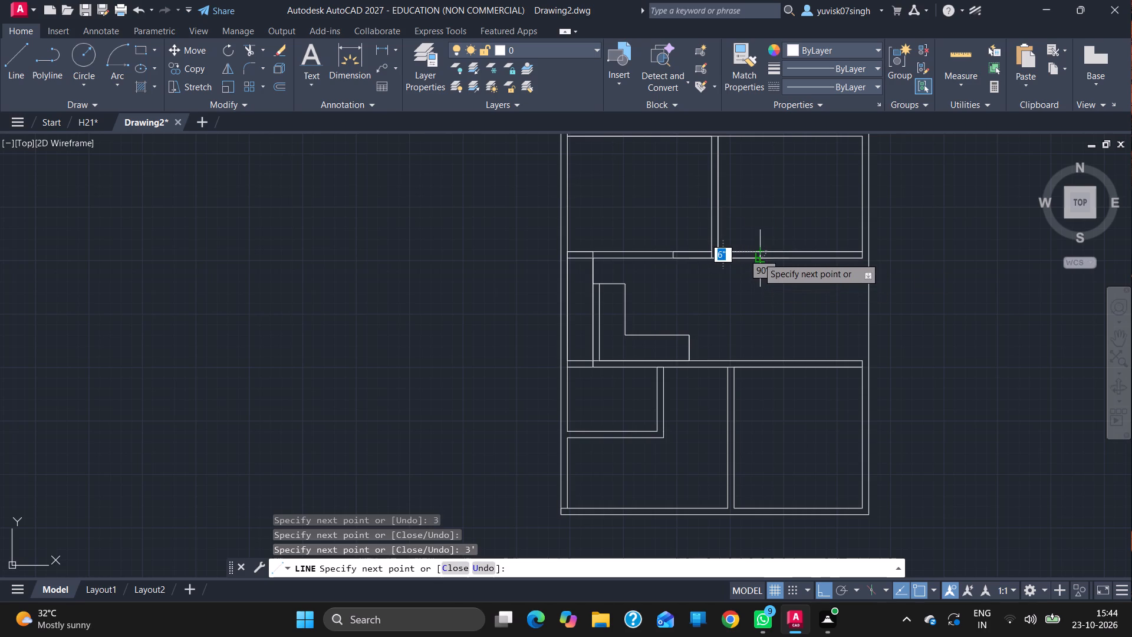
{"action": "left_click", "coordinate": [758, 257]}
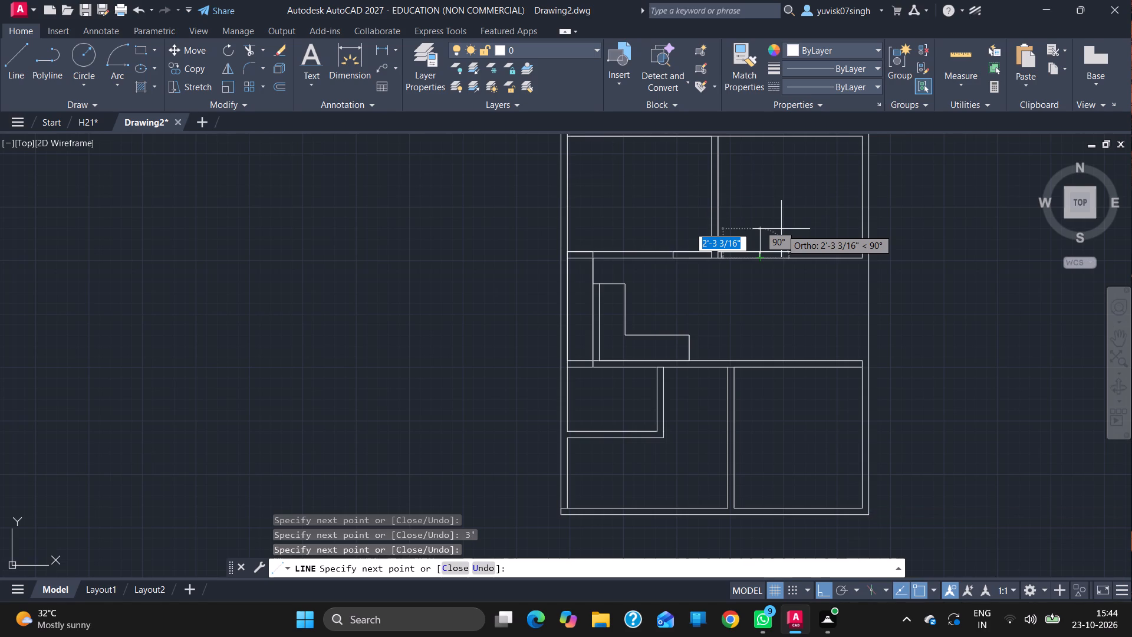
{"action": "key", "text": "Escape"}
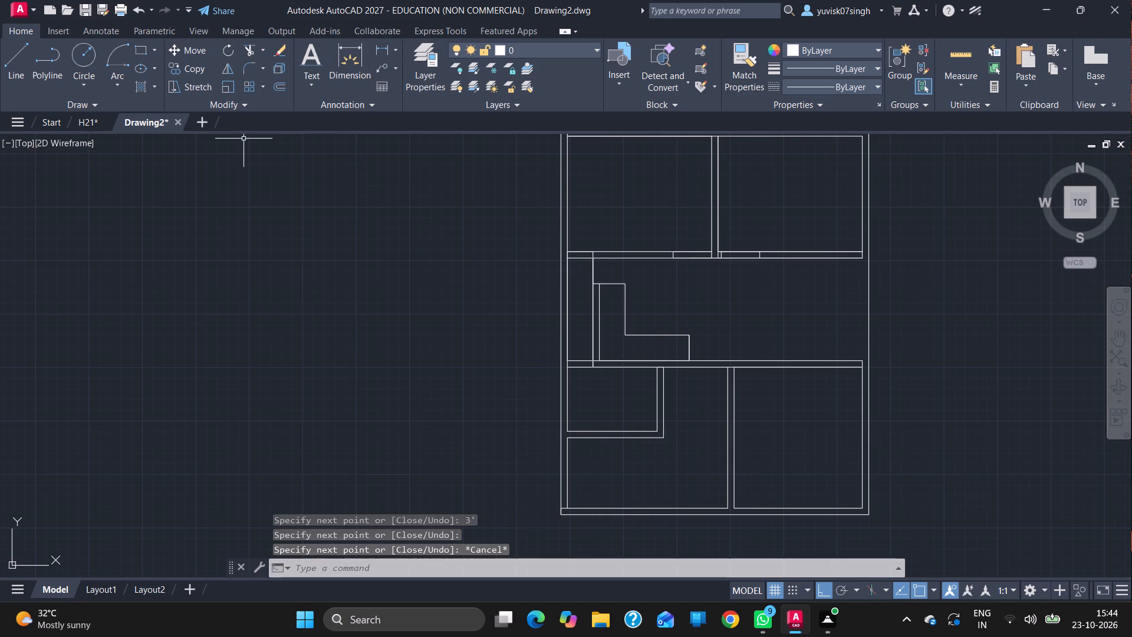
Draw a vertical line closing the middle room's right side, from the upper wall's right end down to the lower wall, and end it.
{"action": "left_click_drag", "start_coordinate": [241, 140], "coordinate": [48, 78]}
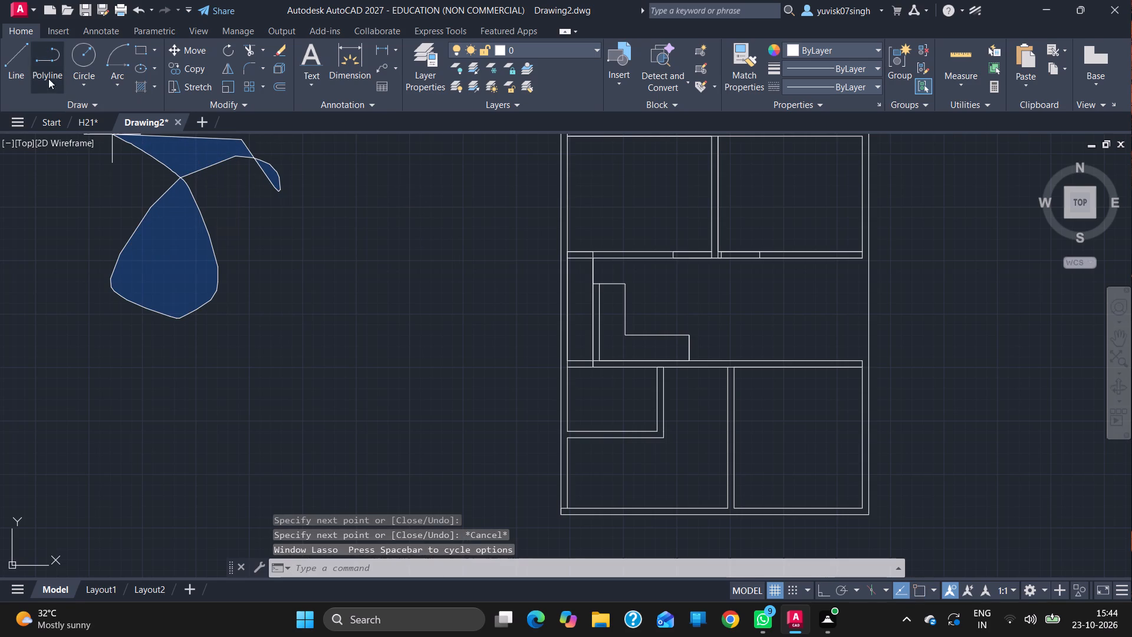
{"action": "left_click_drag", "start_coordinate": [48, 78], "coordinate": [32, 56]}
{"action": "left_click", "coordinate": [8, 55]}
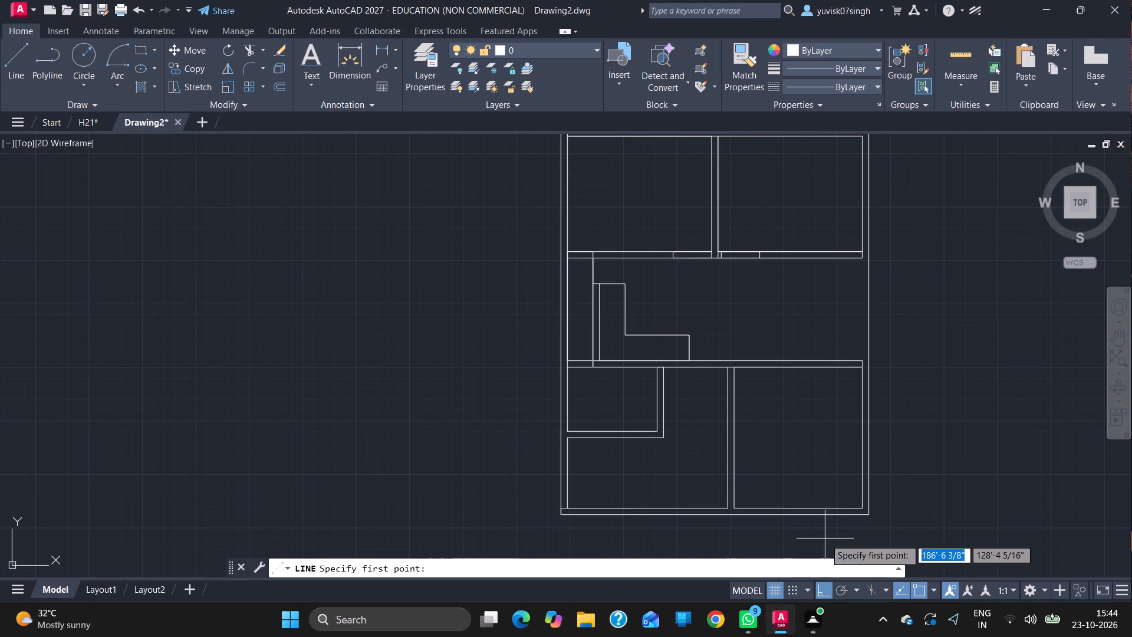
{"action": "left_click", "coordinate": [859, 258]}
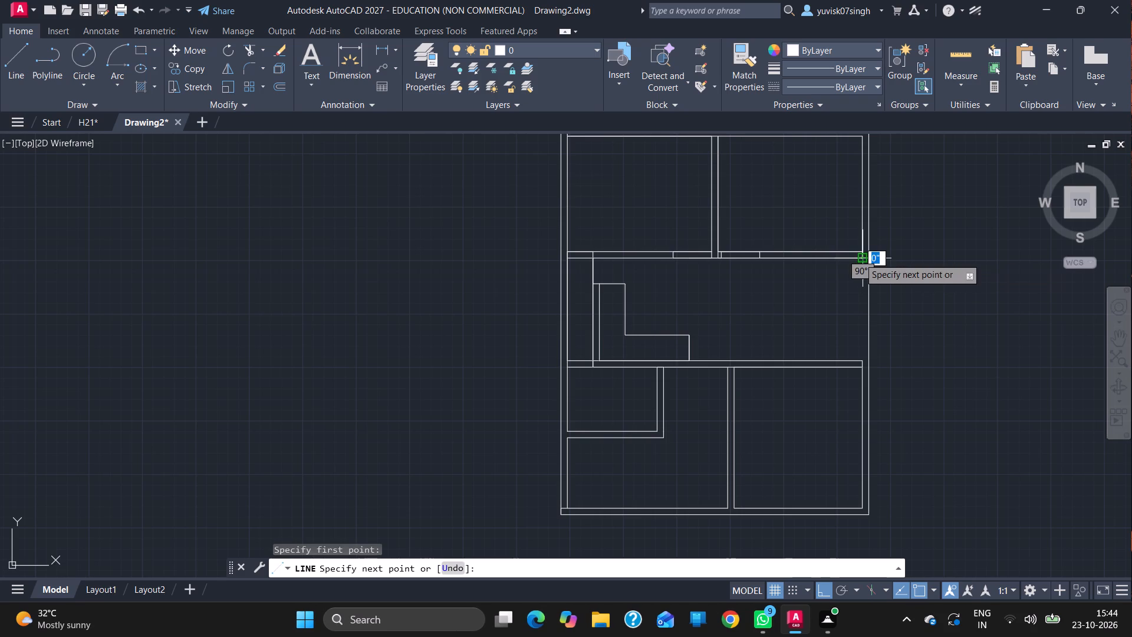
{"action": "left_click", "coordinate": [863, 360]}
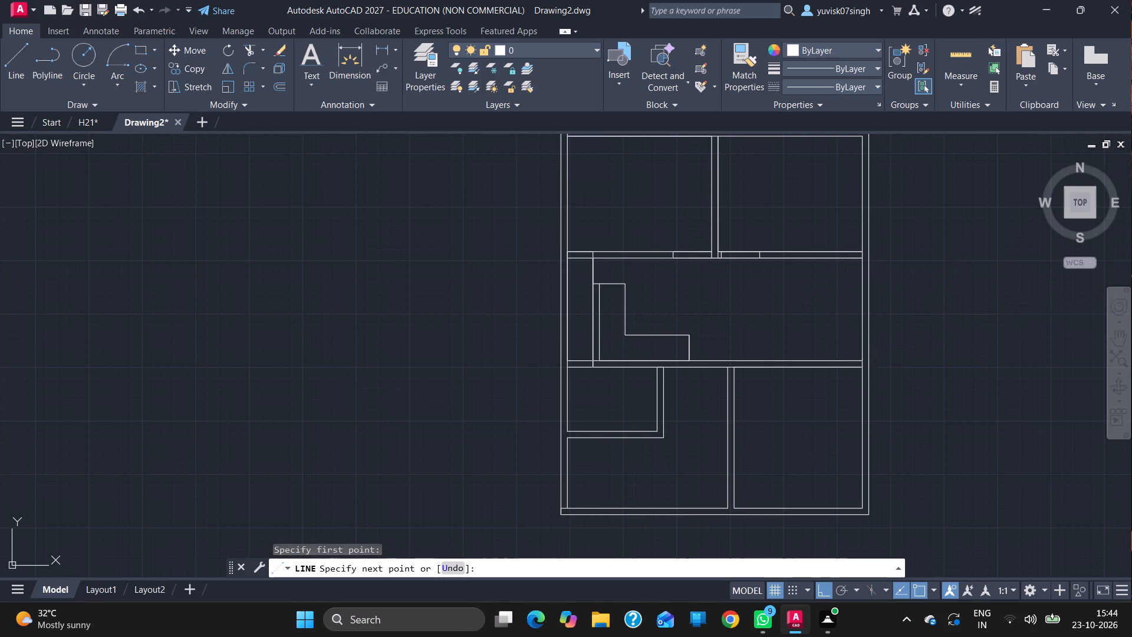
{"action": "key", "text": "Escape"}
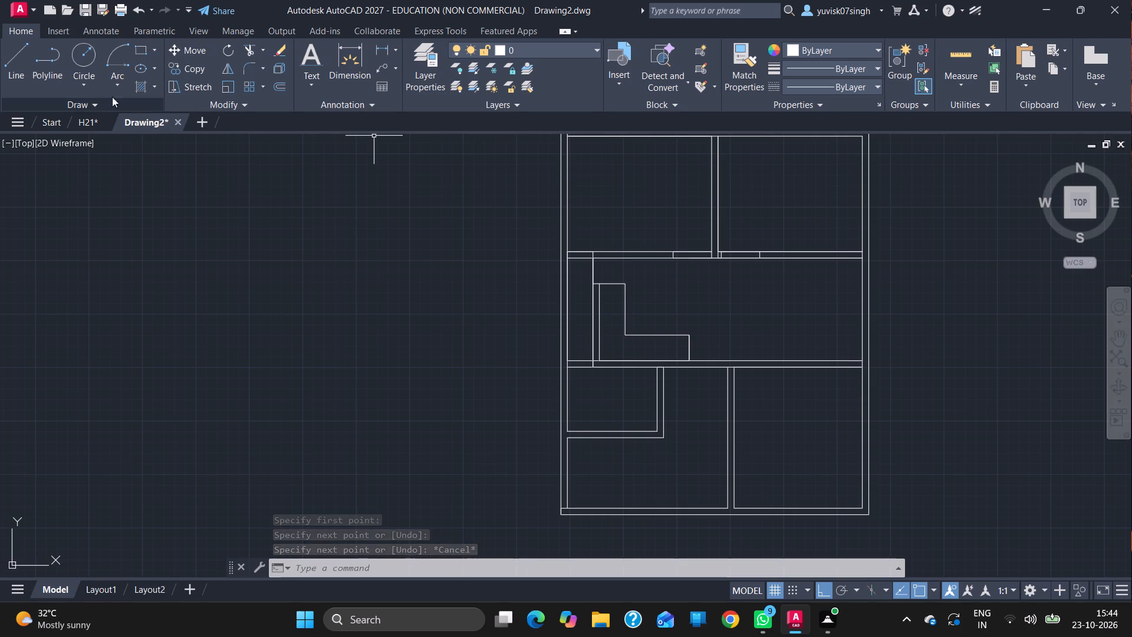
Draw a line from the upper wall's bottom-right end across the right outer wall, 1'6" up and back to its inner face, and end it.
{"action": "left_click", "coordinate": [22, 68]}
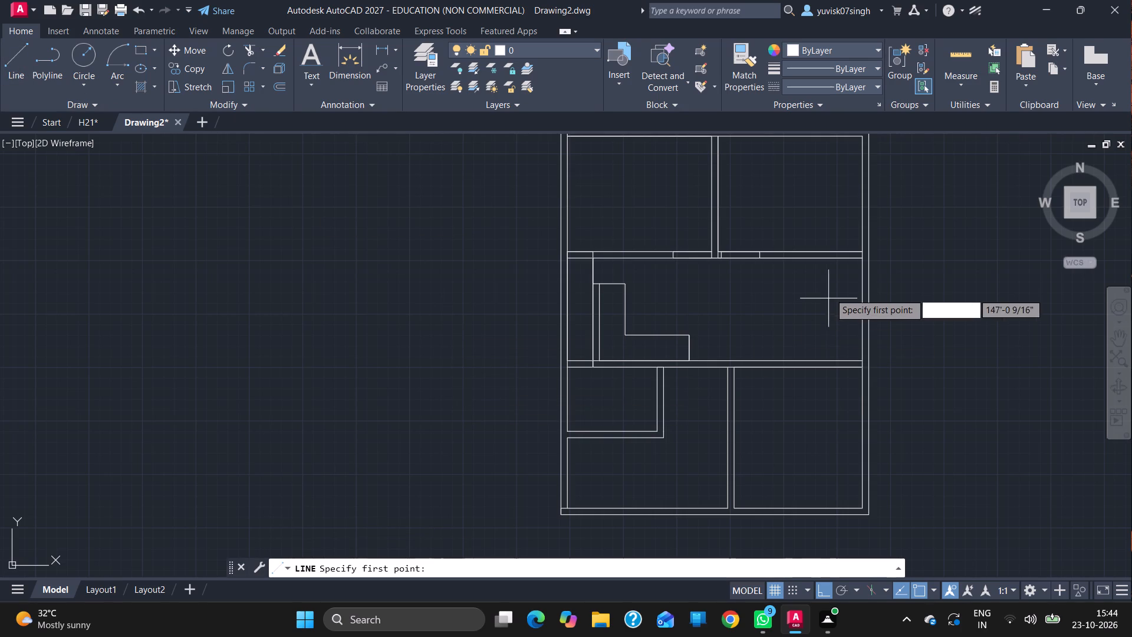
{"action": "left_click_drag", "start_coordinate": [864, 259], "coordinate": [873, 259]}
{"action": "left_click", "coordinate": [873, 259]}
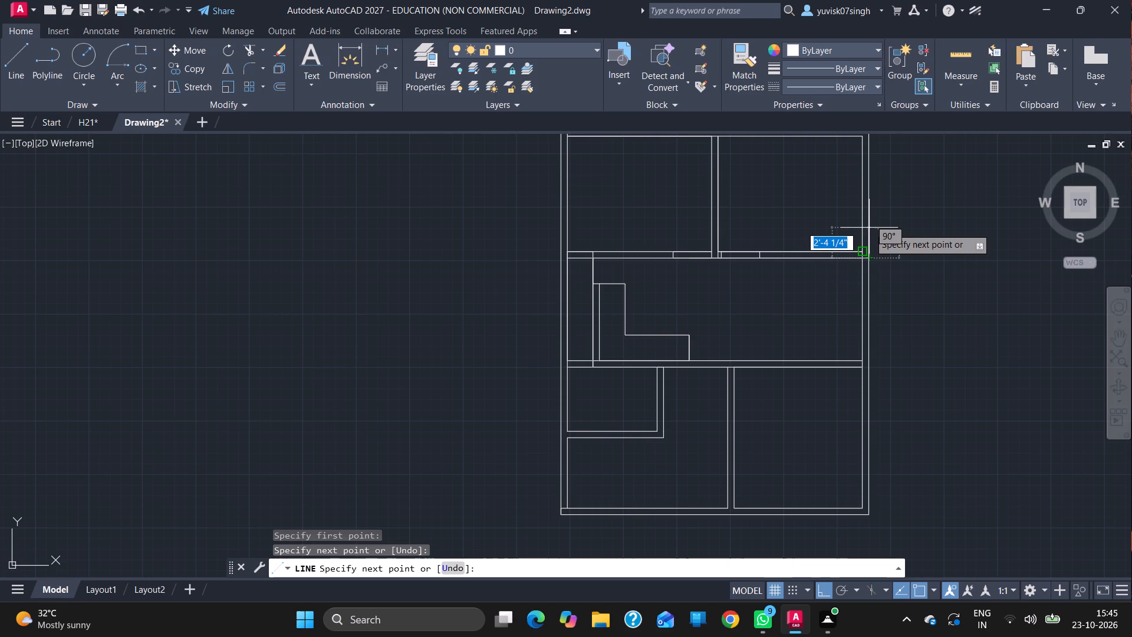
{"action": "key", "text": "1"}
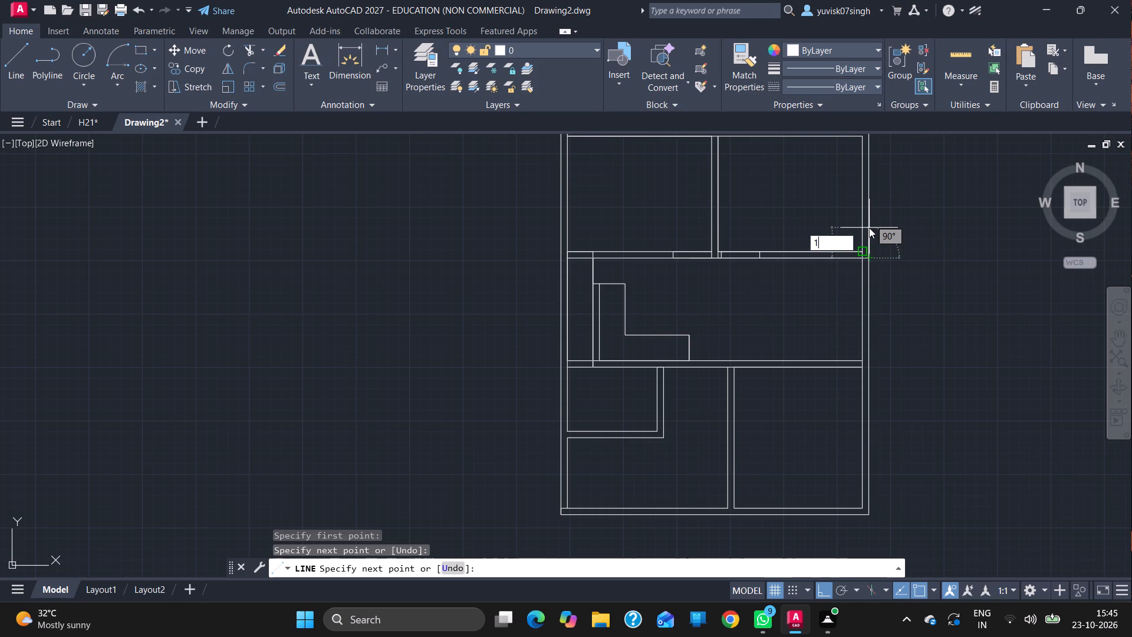
{"action": "key", "text": "apostrophe"}
{"action": "key", "text": "6"}
{"action": "key", "text": "Return"}
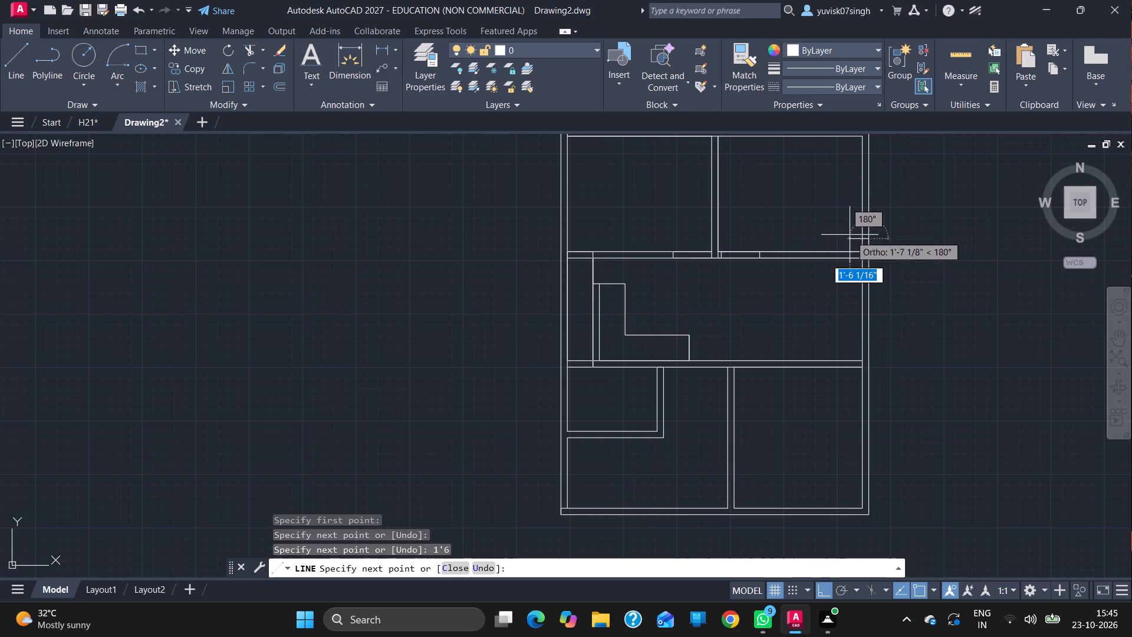
{"action": "left_click", "coordinate": [861, 235]}
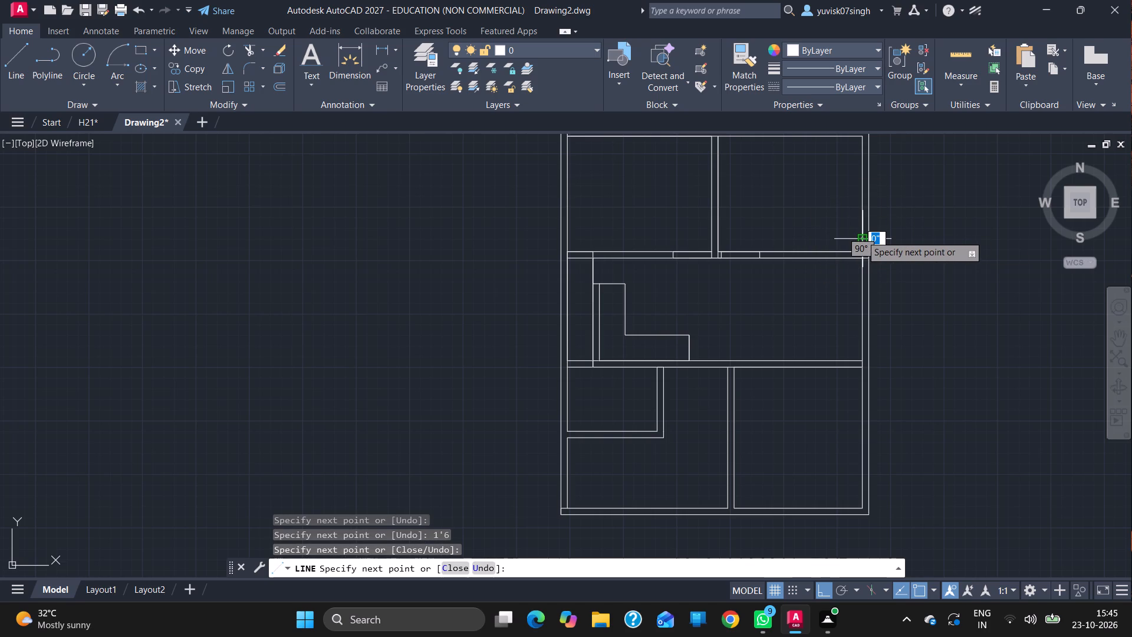
{"action": "key", "text": "Escape"}
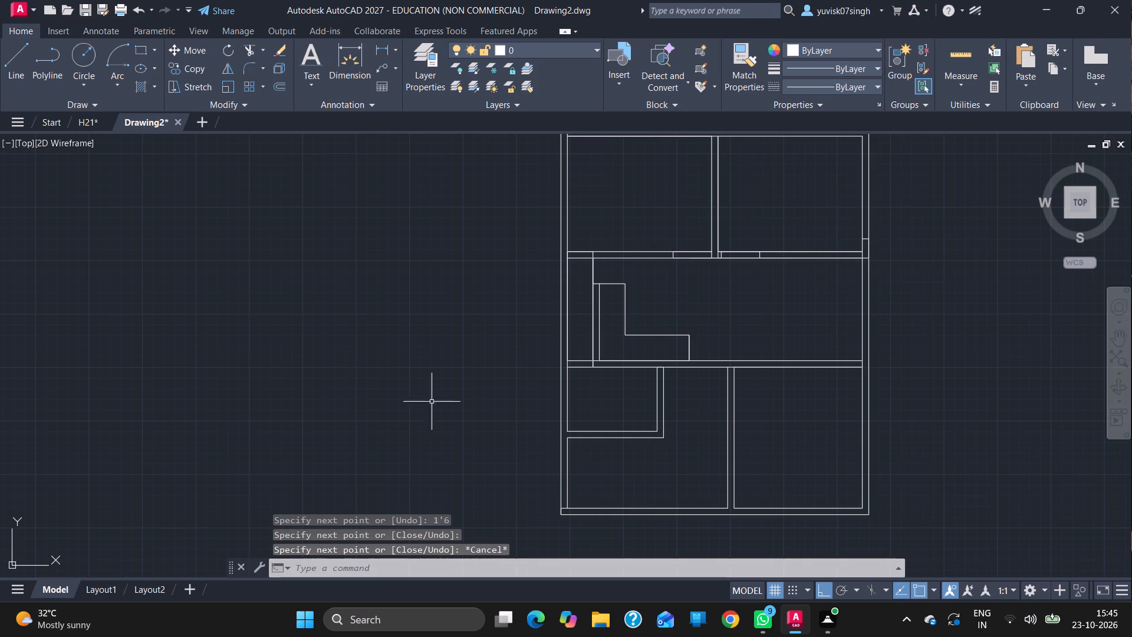
Draw a line from the upper partition's bottom-left end 1'6" up and across to the partition's right face, and end it.
{"action": "left_click", "coordinate": [7, 58]}
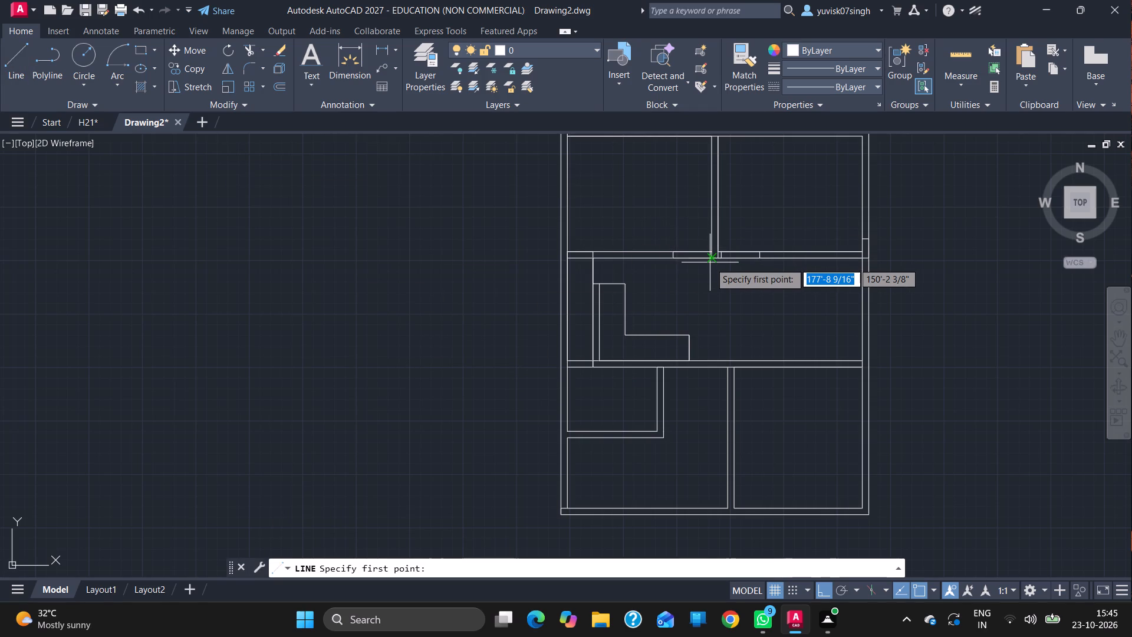
{"action": "left_click_drag", "start_coordinate": [709, 257], "coordinate": [709, 233]}
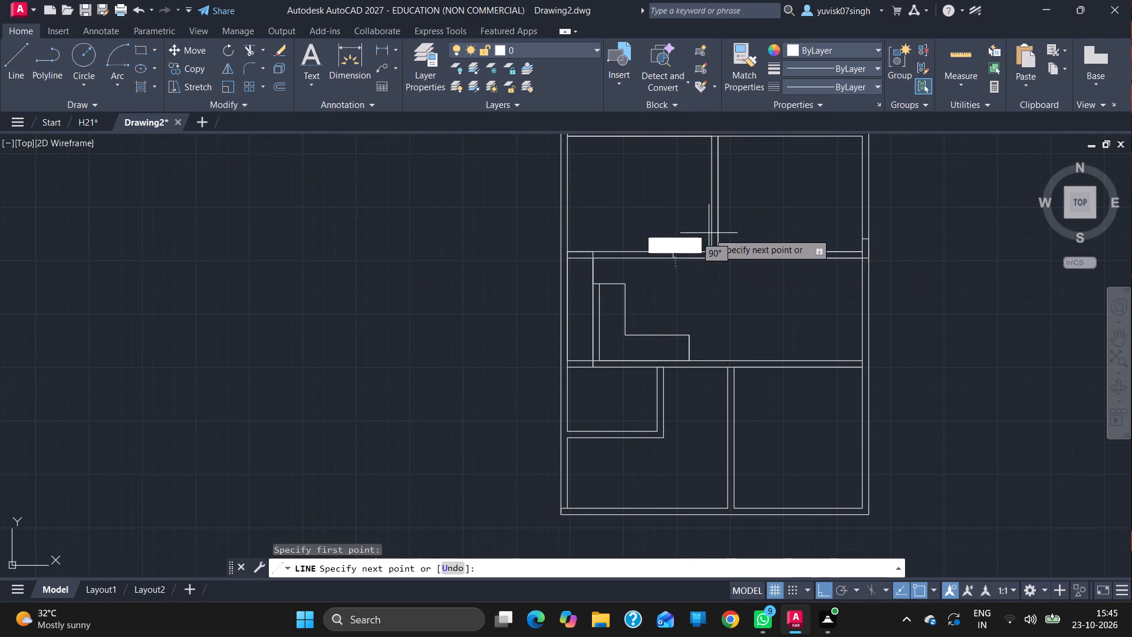
{"action": "left_click_drag", "start_coordinate": [709, 233], "coordinate": [709, 218]}
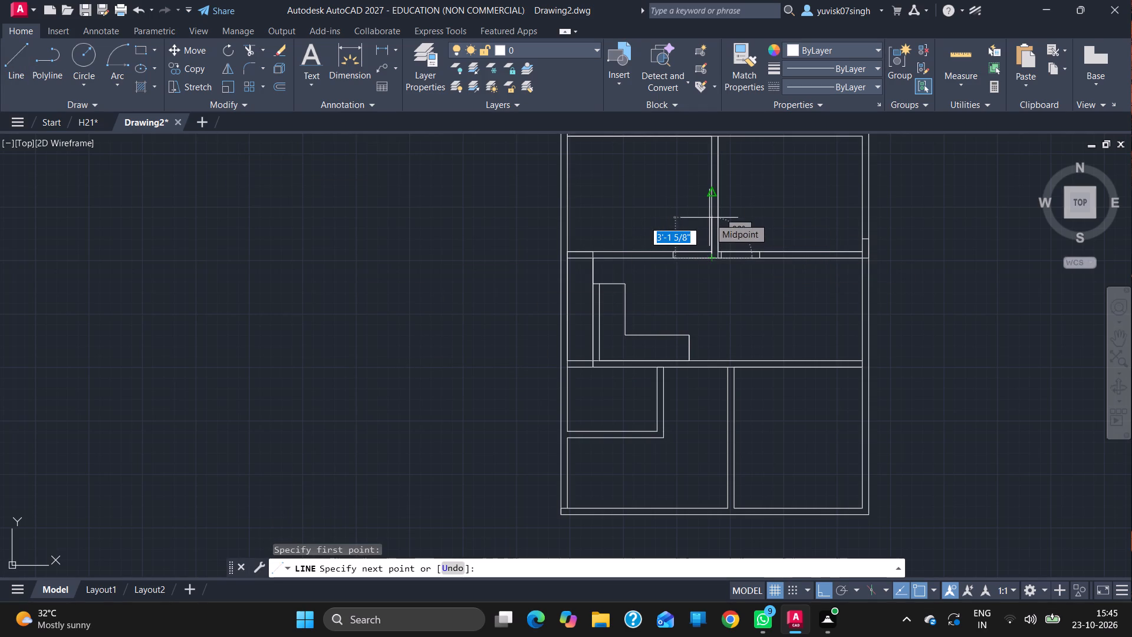
{"action": "key", "text": "1"}
{"action": "key", "text": "apostrophe"}
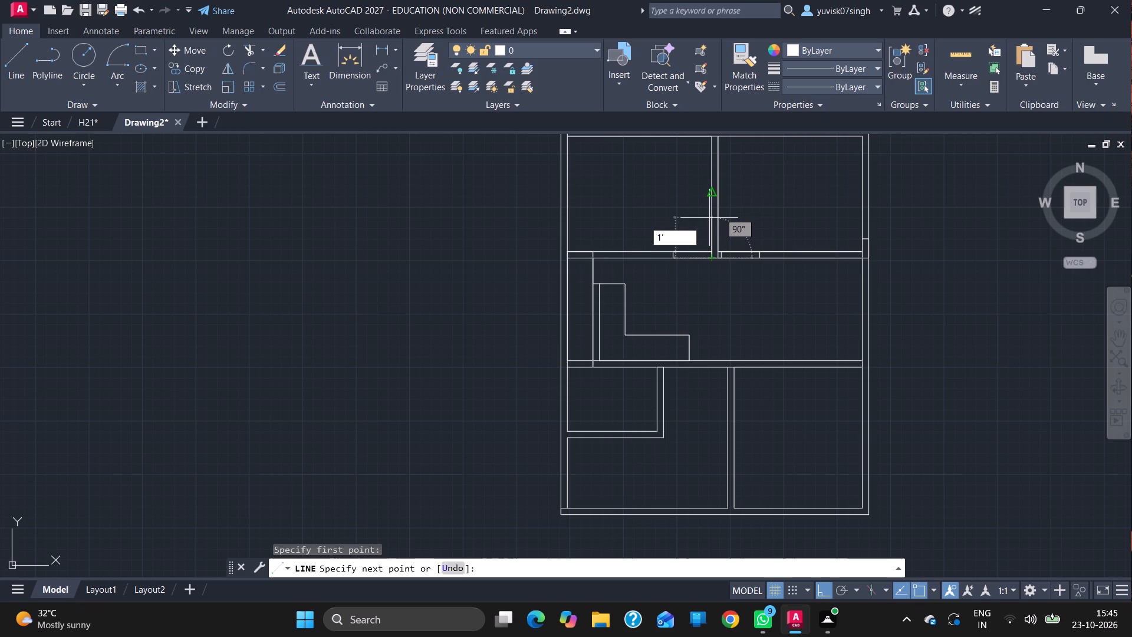
{"action": "key", "text": "6"}
{"action": "key", "text": "Return"}
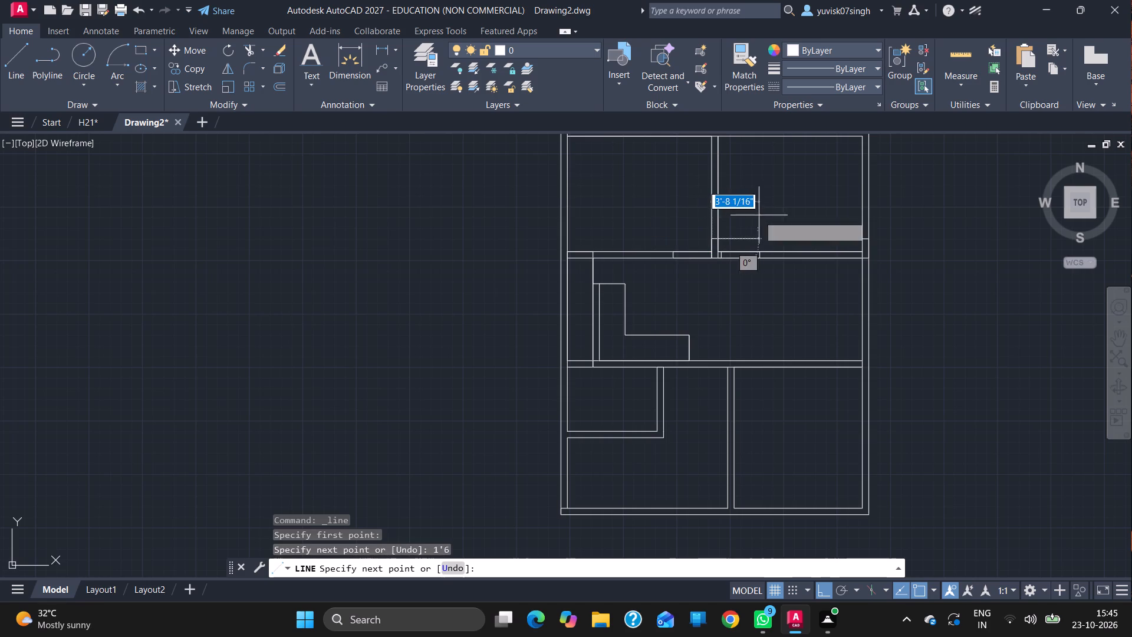
{"action": "left_click", "coordinate": [719, 237]}
{"action": "key", "text": "Escape"}
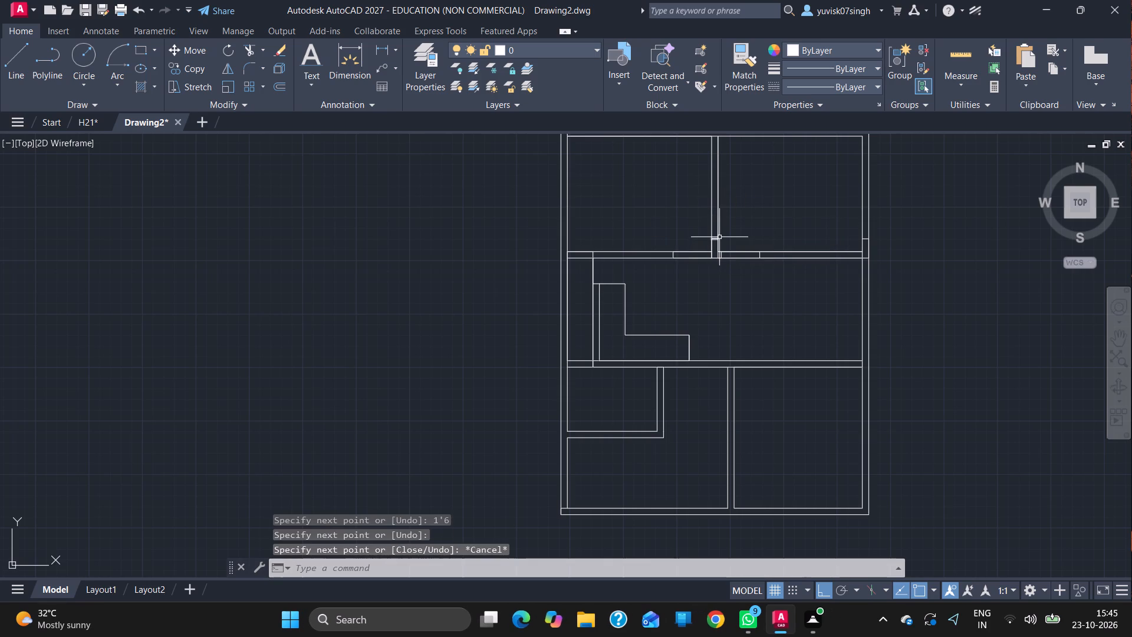
Draw a line from the upper wall's bottom-left end across the left outer wall, 1'6" up and back to its inner face, and end it.
{"action": "left_click", "coordinate": [4, 52]}
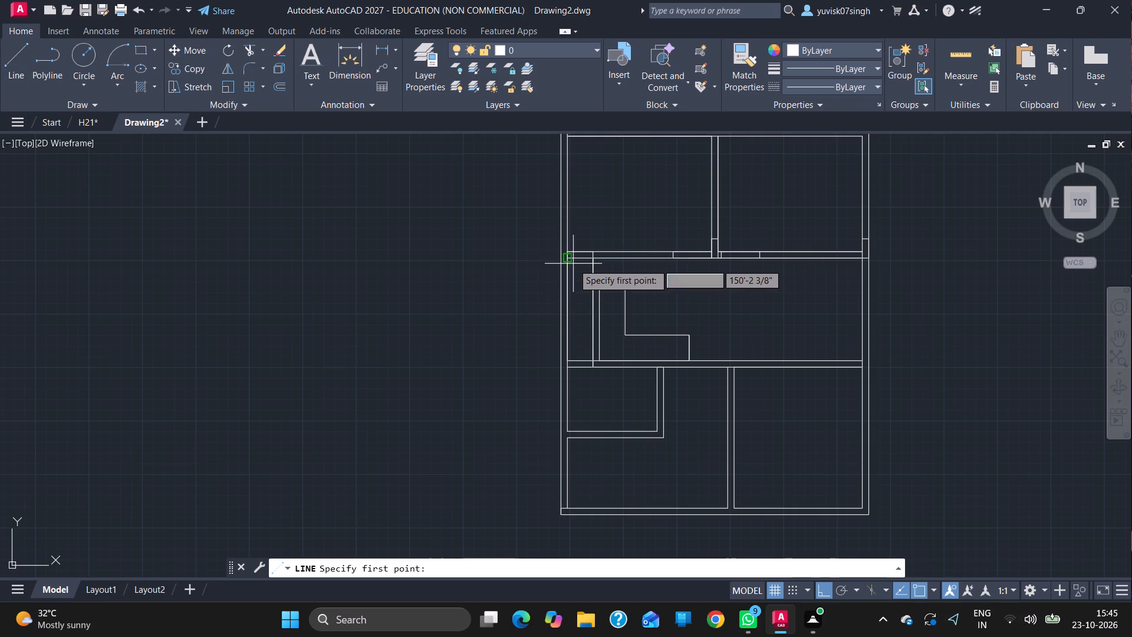
{"action": "left_click_drag", "start_coordinate": [571, 258], "coordinate": [558, 259]}
{"action": "left_click_drag", "start_coordinate": [558, 259], "coordinate": [553, 213]}
{"action": "key", "text": "1"}
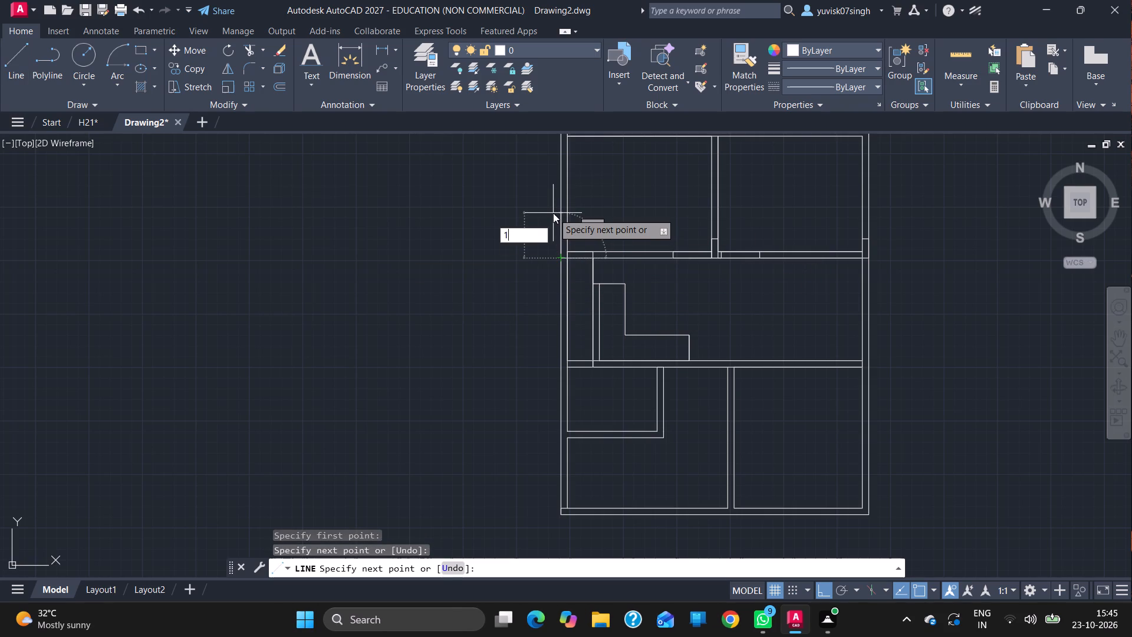
{"action": "type", "text": "'6"}
{"action": "key", "text": "Return"}
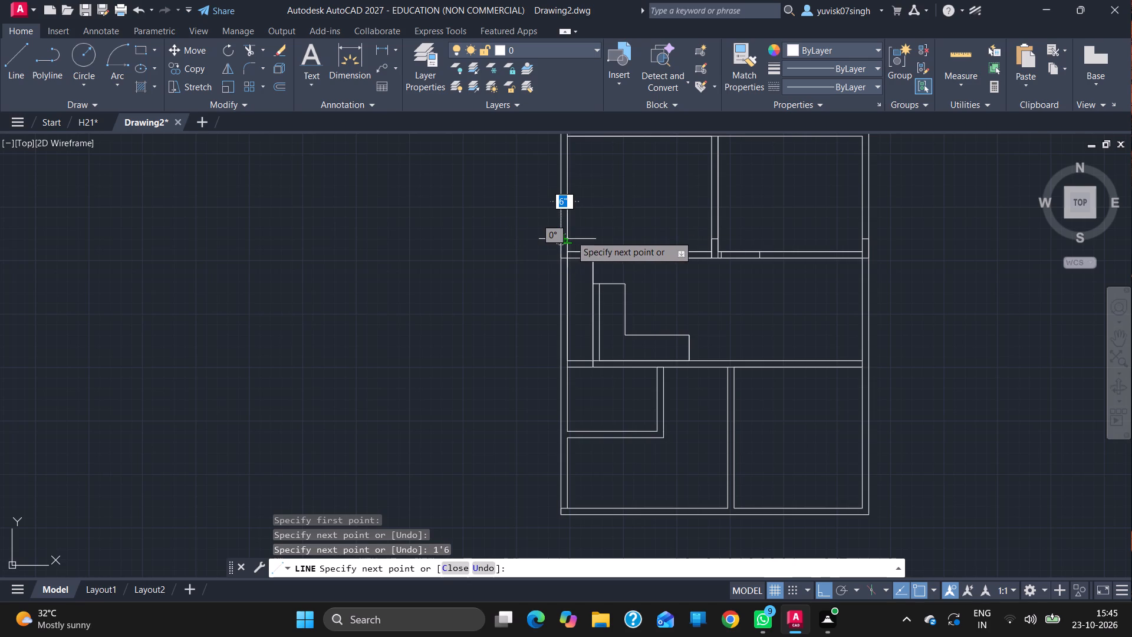
{"action": "left_click", "coordinate": [571, 235]}
{"action": "key", "text": "Escape"}
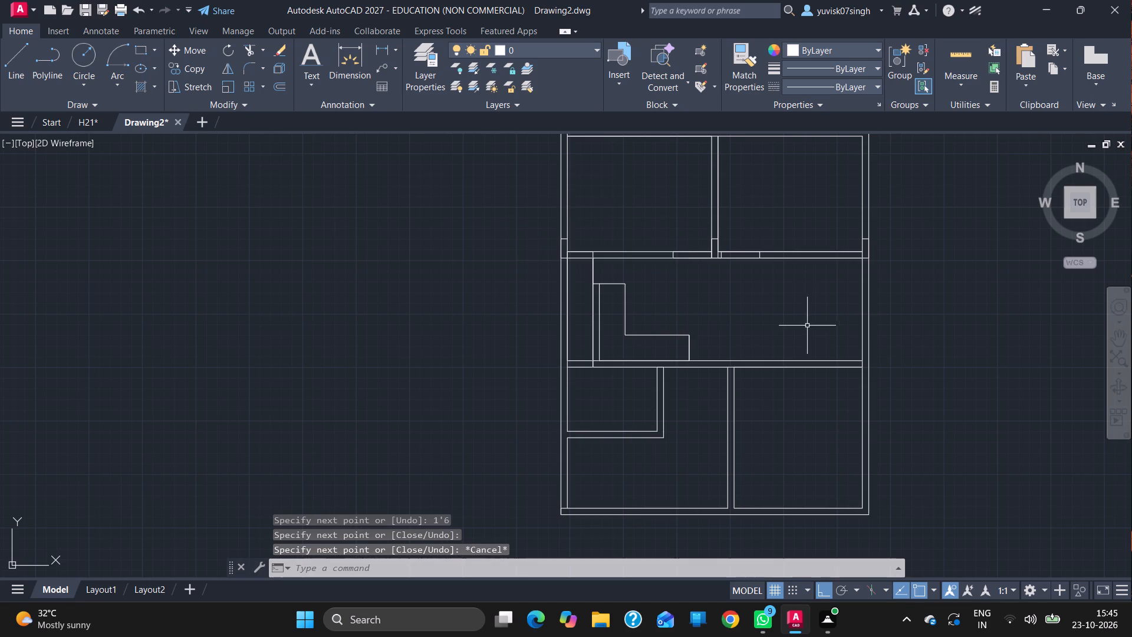
Draw a line from the plan's top-left outer corner 1'6" down and across the left outer wall to its inner face, and end it.
{"action": "left_click", "coordinate": [1110, 347]}
{"action": "left_click_drag", "start_coordinate": [740, 280], "coordinate": [724, 375]}
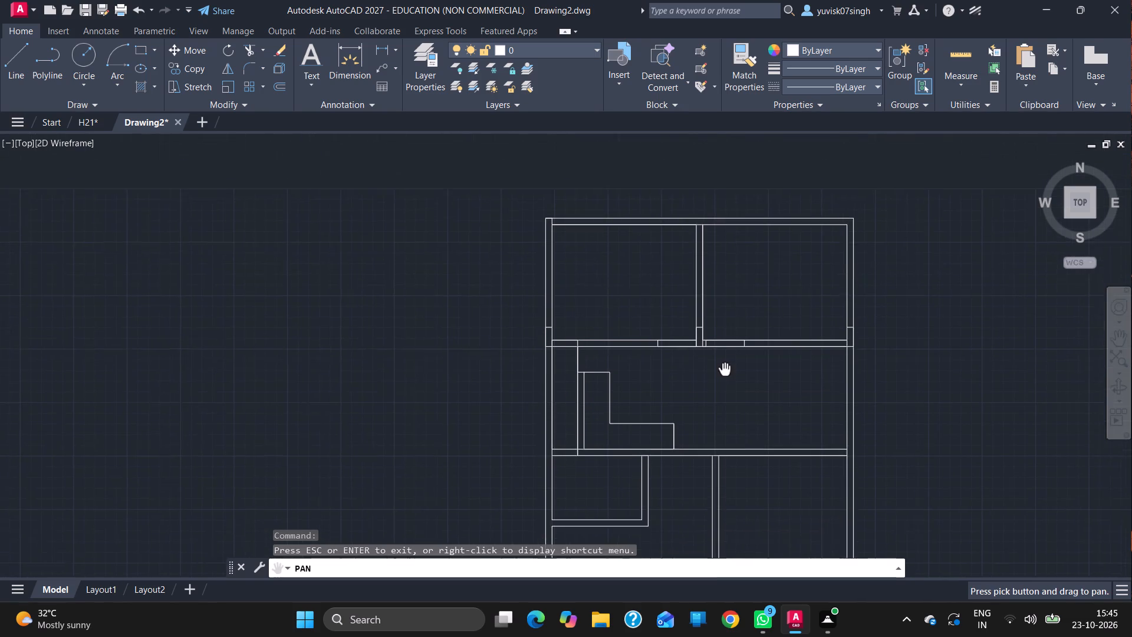
{"action": "left_click_drag", "start_coordinate": [724, 375], "coordinate": [730, 406]}
{"action": "key", "text": "Escape"}
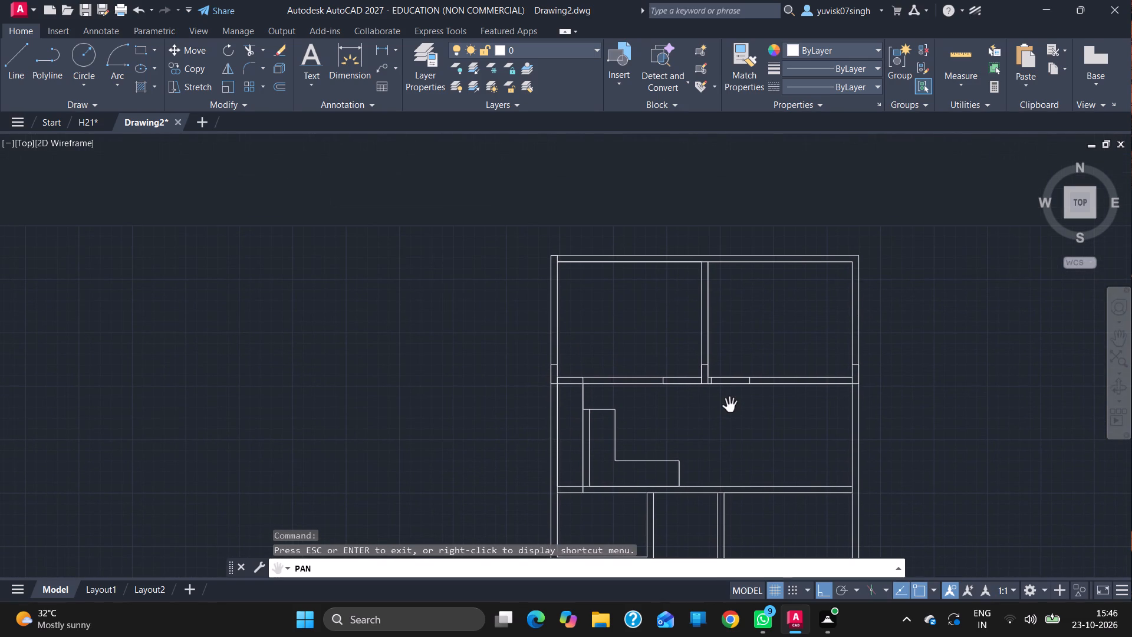
{"action": "left_click", "coordinate": [20, 42]}
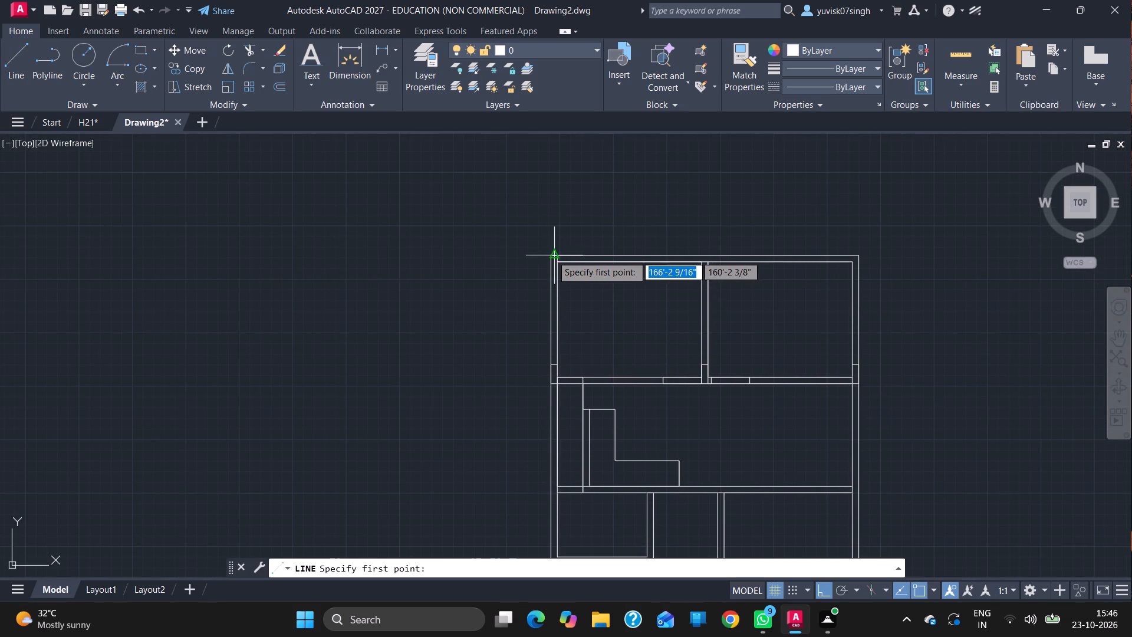
{"action": "left_click_drag", "start_coordinate": [548, 257], "coordinate": [548, 260]}
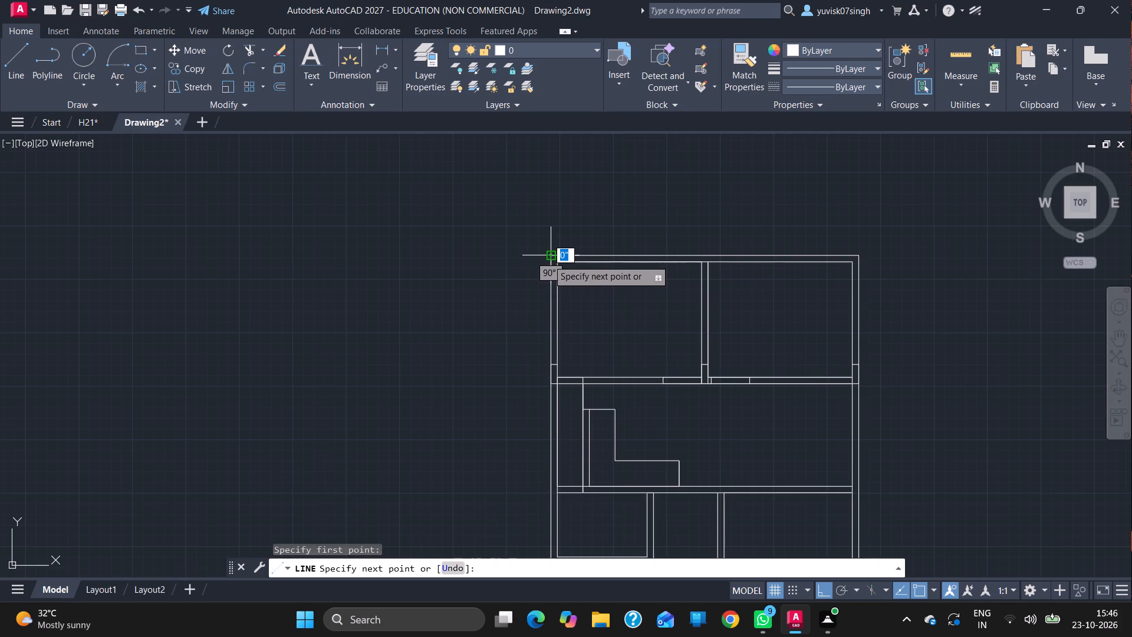
{"action": "left_click_drag", "start_coordinate": [548, 260], "coordinate": [551, 292]}
{"action": "key", "text": "1"}
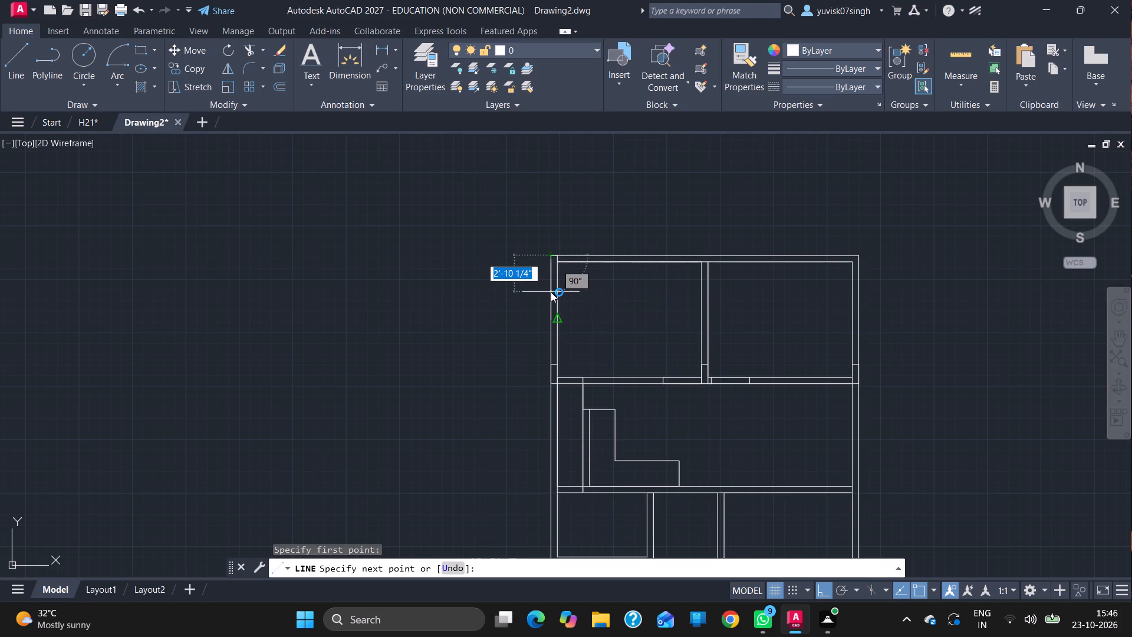
{"action": "type", "text": "'6"}
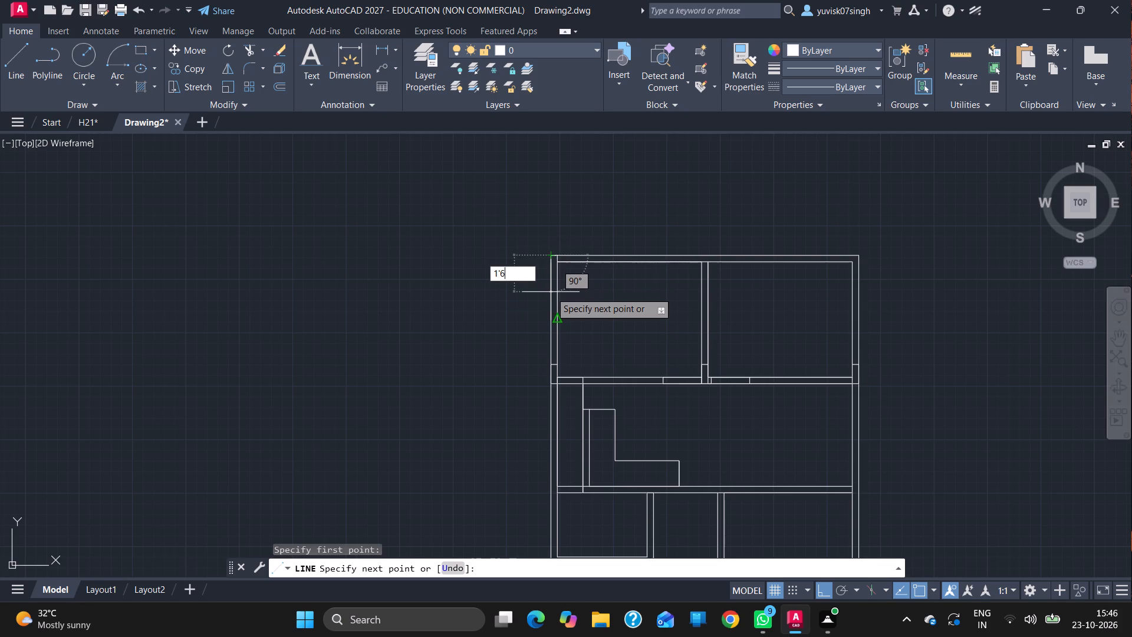
{"action": "key", "text": "Return"}
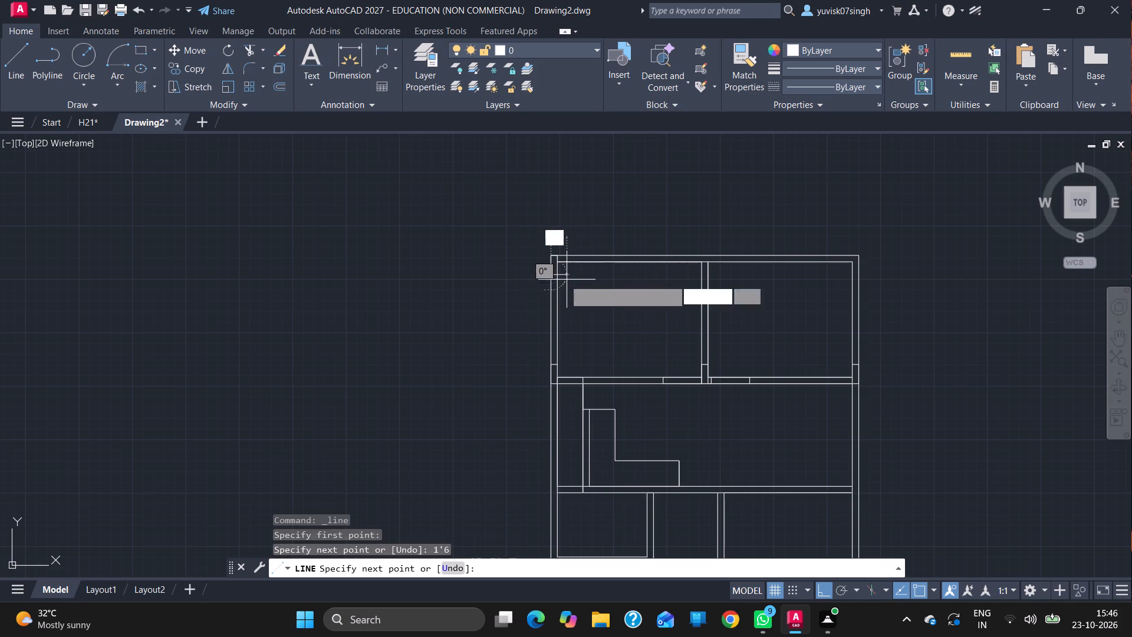
{"action": "left_click", "coordinate": [559, 278]}
{"action": "key", "text": "Escape"}
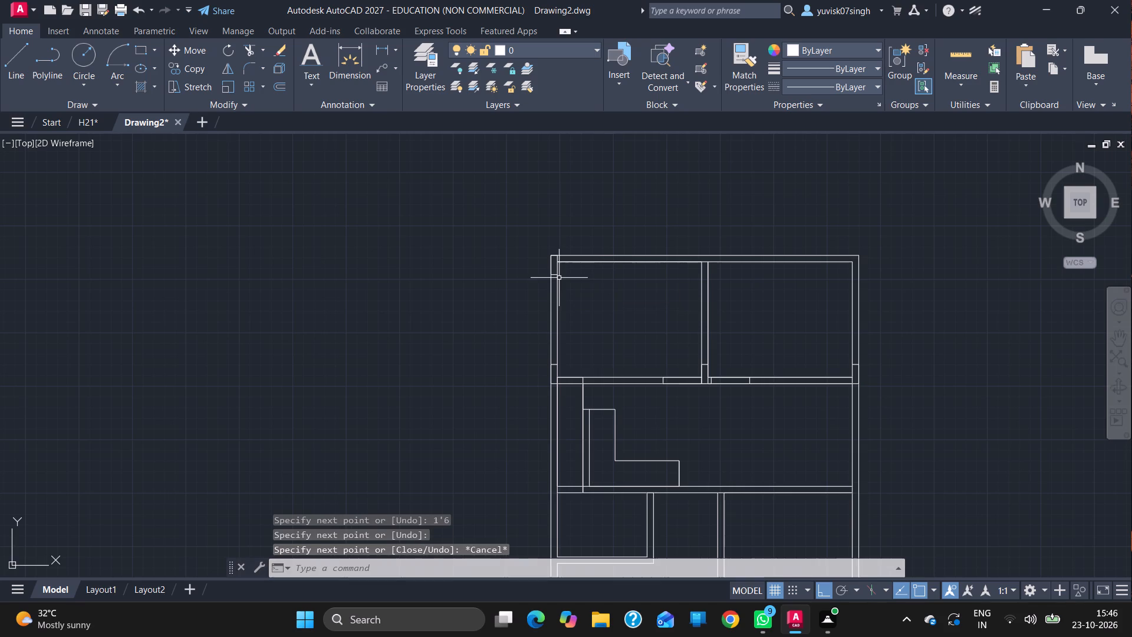
Start a line at the plan's top-right outer corner for the mark across the right outer wall.
{"action": "left_click_drag", "start_coordinate": [1, 63], "coordinate": [19, 66]}
{"action": "left_click", "coordinate": [19, 66]}
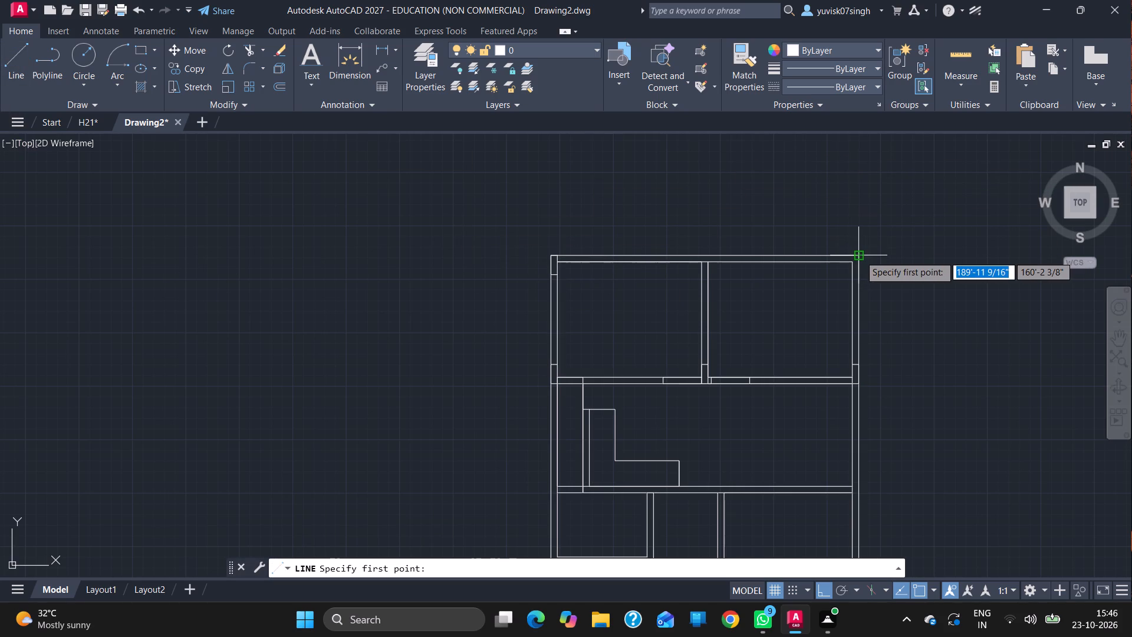
{"action": "left_click_drag", "start_coordinate": [860, 255], "coordinate": [844, 254]}
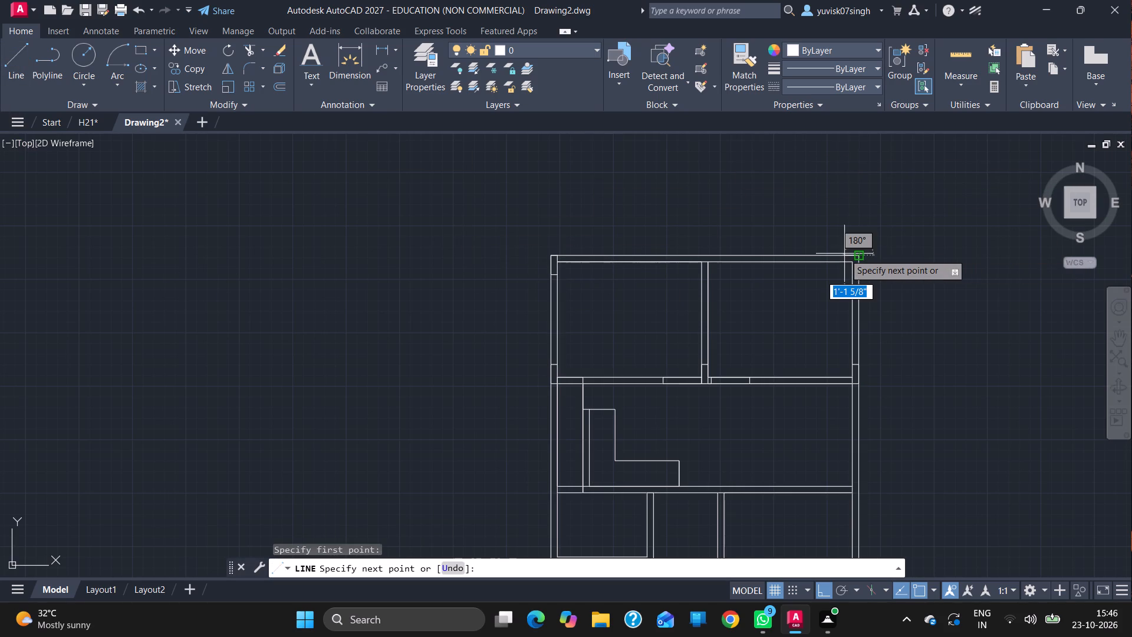
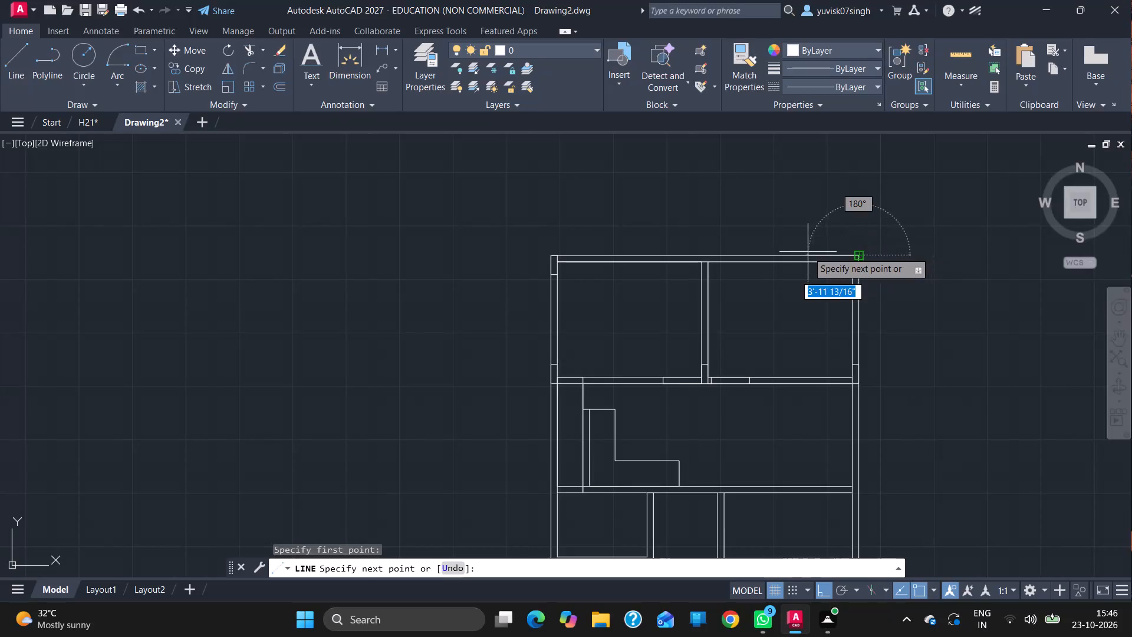
Continue the line 6" across to the right outer wall's inner face, 1'6" down and back to its outer face, and end it.
{"action": "key", "text": "6"}
{"action": "key", "text": "Return"}
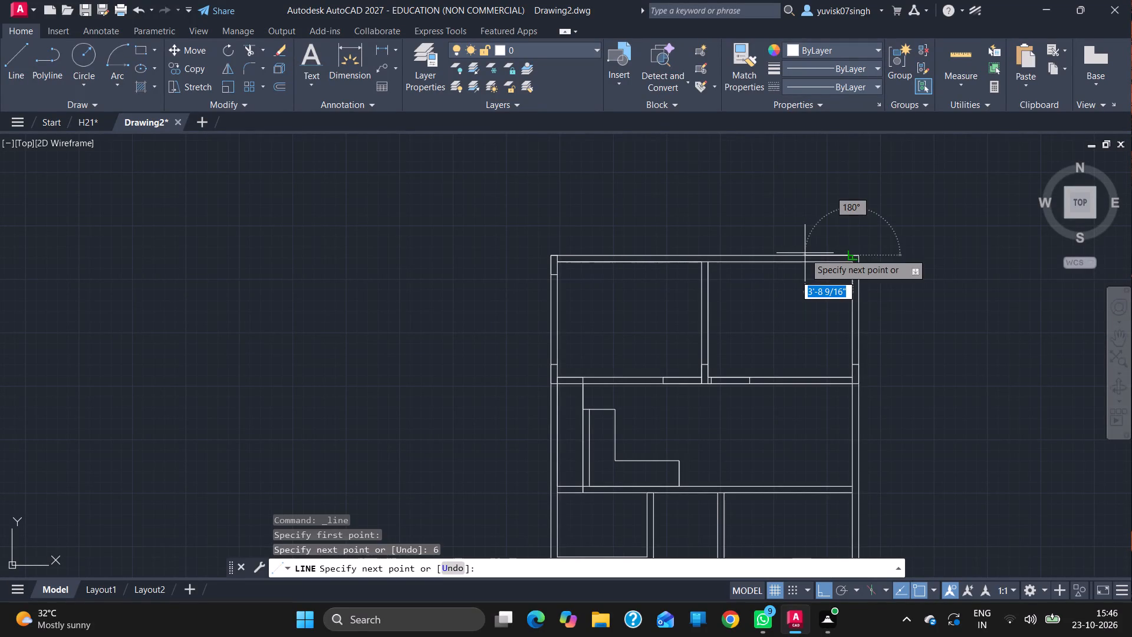
{"action": "key", "text": "1"}
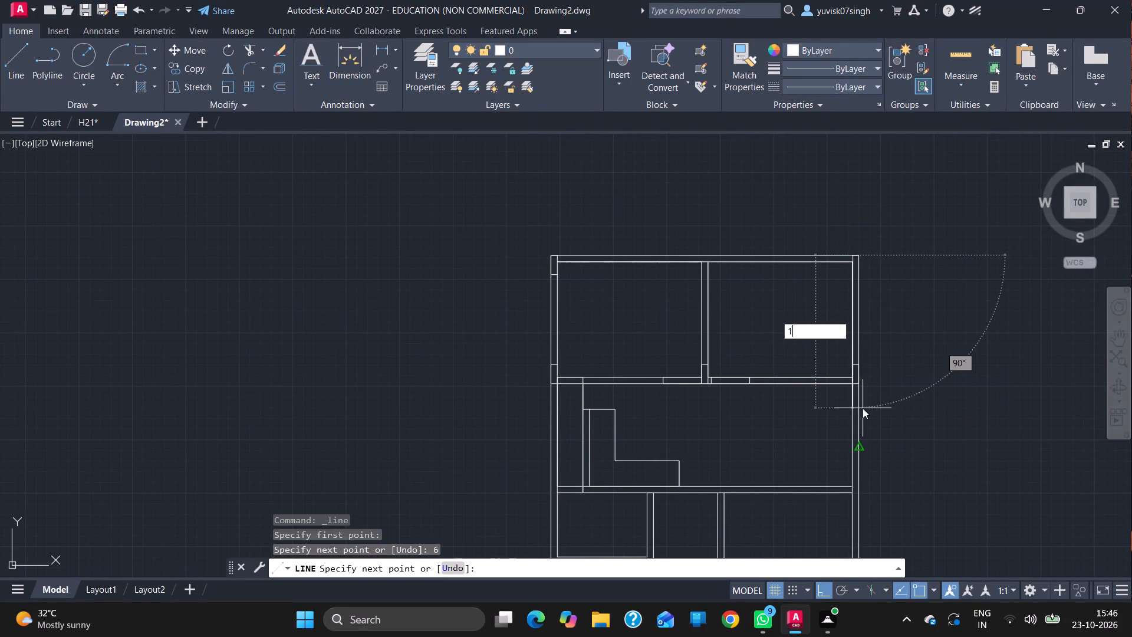
{"action": "key", "text": "apostrophe"}
{"action": "key", "text": "6"}
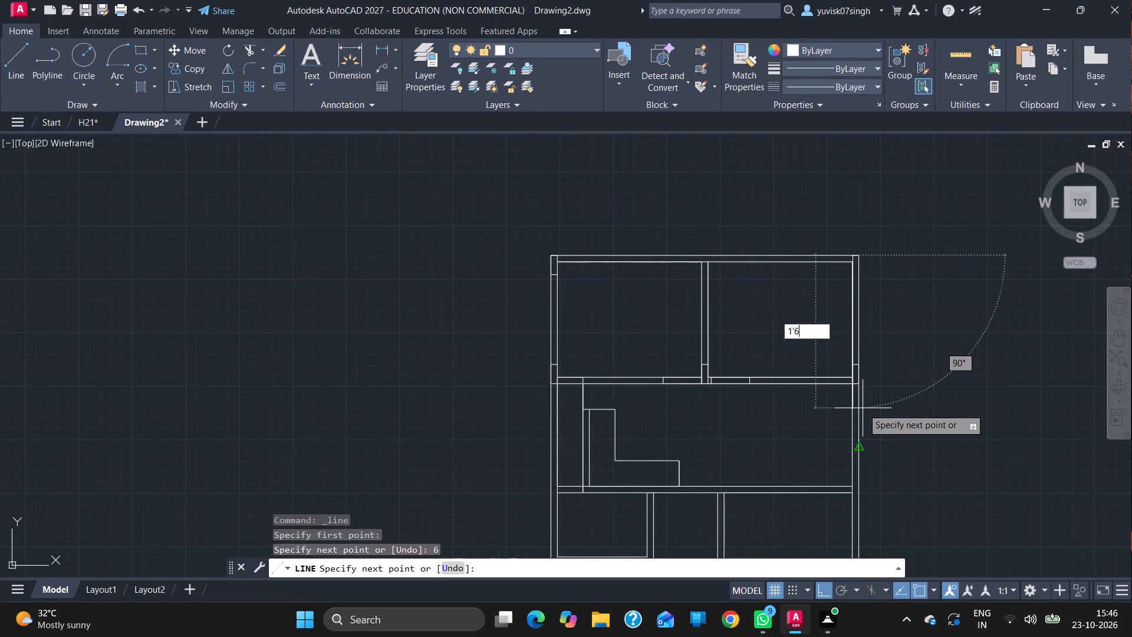
{"action": "key", "text": "Return"}
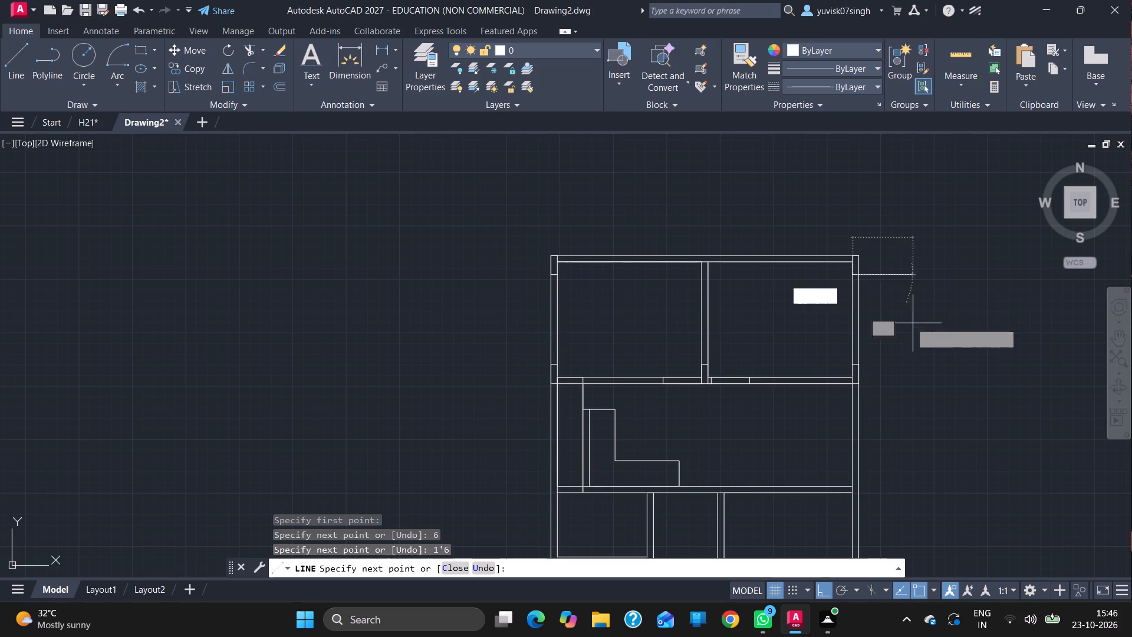
{"action": "left_click", "coordinate": [857, 275]}
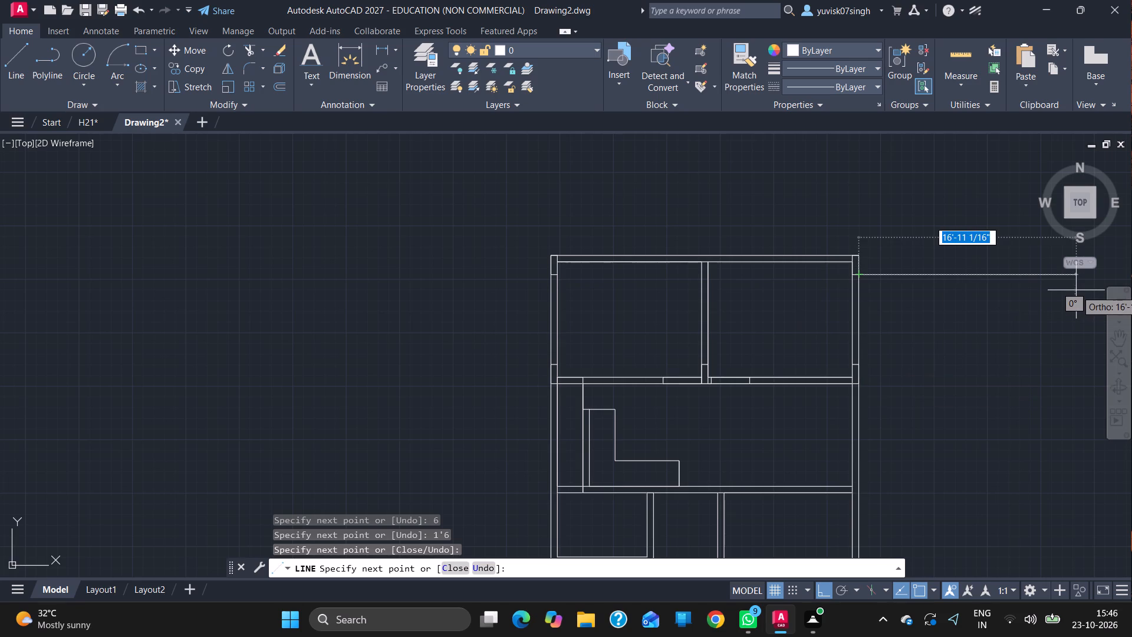
{"action": "key", "text": "Escape"}
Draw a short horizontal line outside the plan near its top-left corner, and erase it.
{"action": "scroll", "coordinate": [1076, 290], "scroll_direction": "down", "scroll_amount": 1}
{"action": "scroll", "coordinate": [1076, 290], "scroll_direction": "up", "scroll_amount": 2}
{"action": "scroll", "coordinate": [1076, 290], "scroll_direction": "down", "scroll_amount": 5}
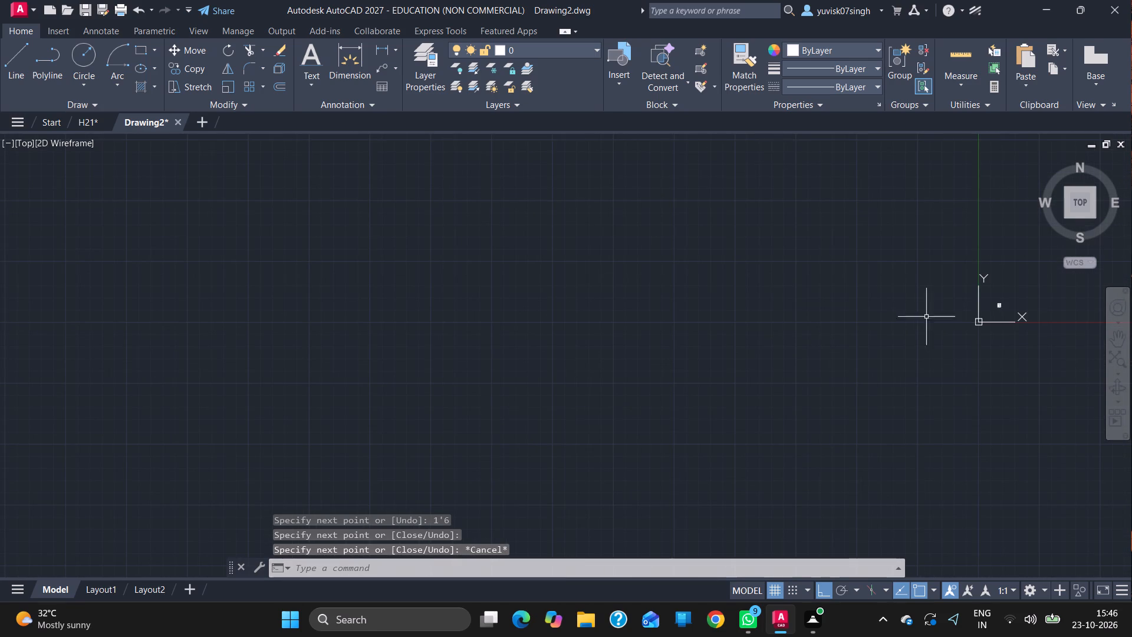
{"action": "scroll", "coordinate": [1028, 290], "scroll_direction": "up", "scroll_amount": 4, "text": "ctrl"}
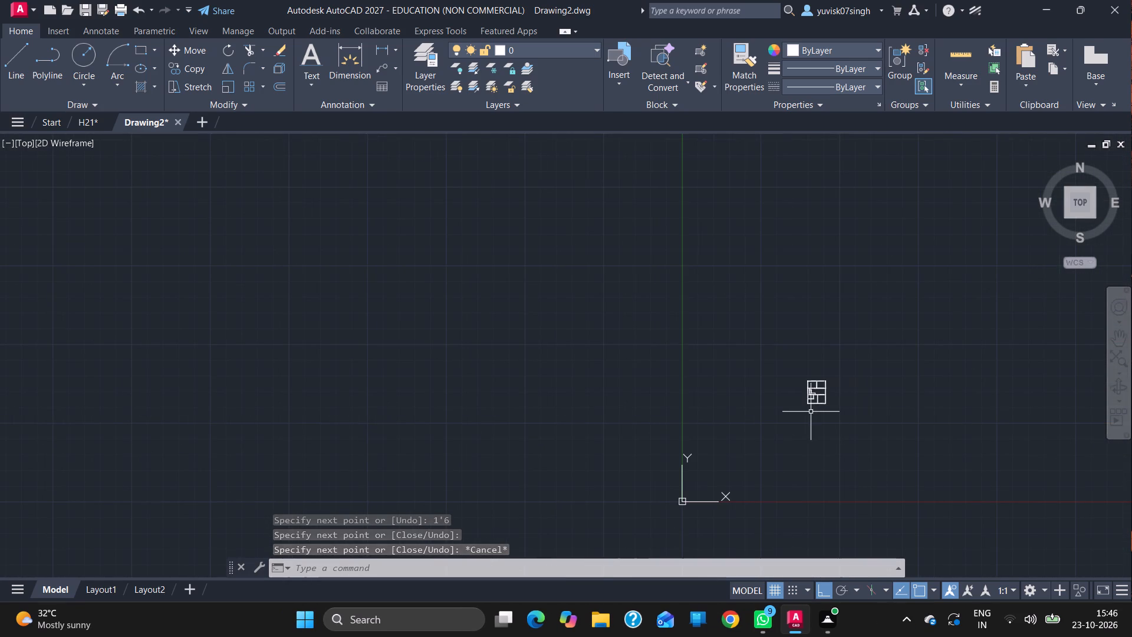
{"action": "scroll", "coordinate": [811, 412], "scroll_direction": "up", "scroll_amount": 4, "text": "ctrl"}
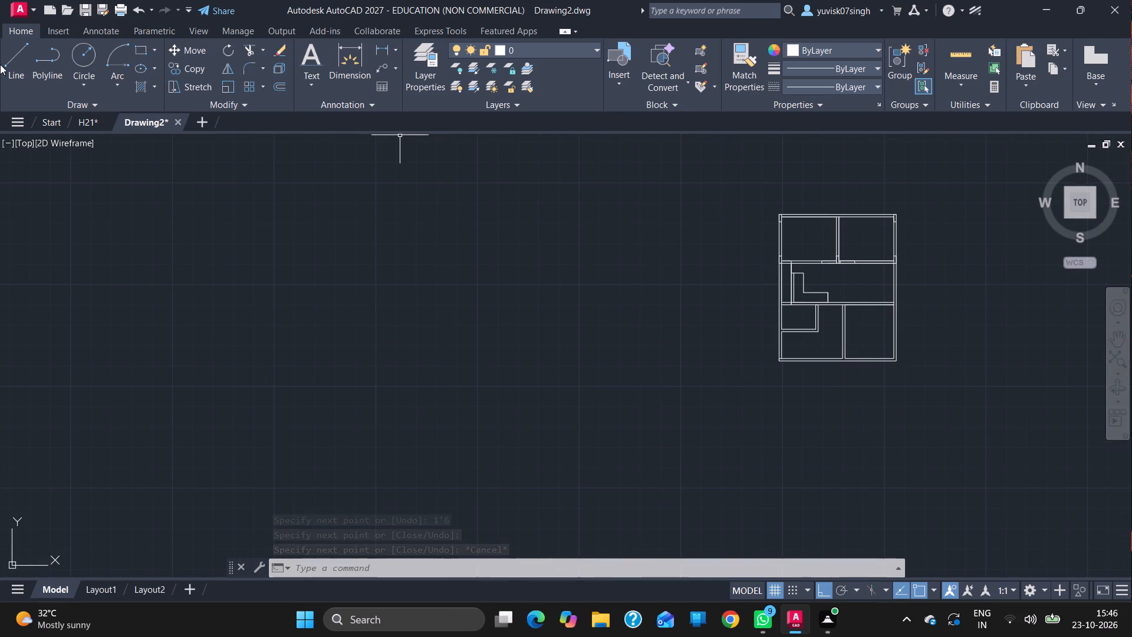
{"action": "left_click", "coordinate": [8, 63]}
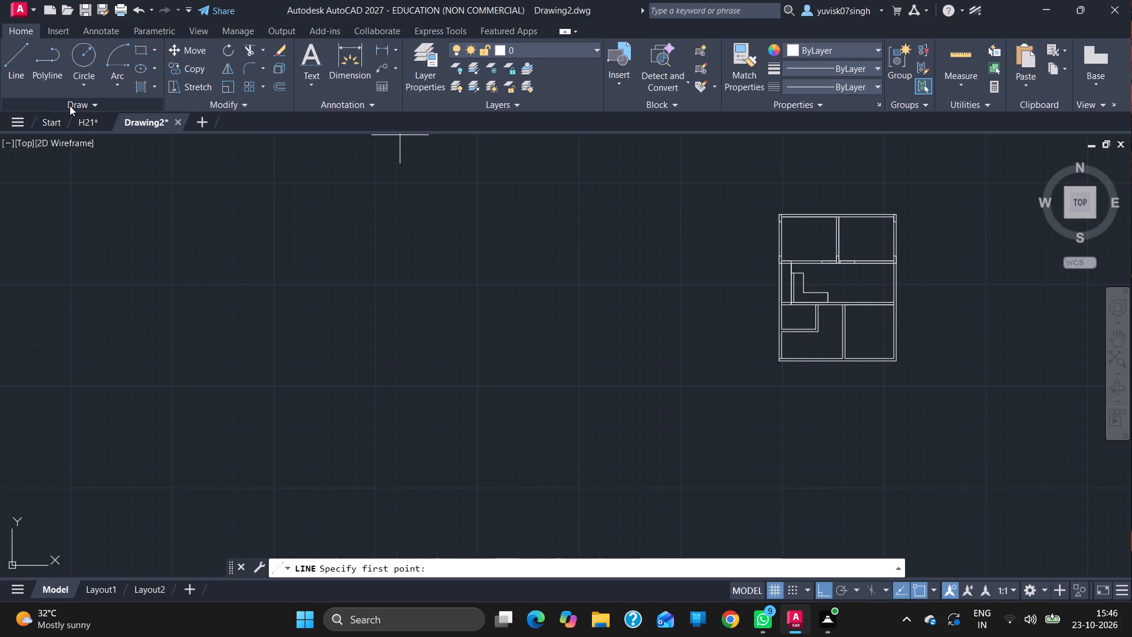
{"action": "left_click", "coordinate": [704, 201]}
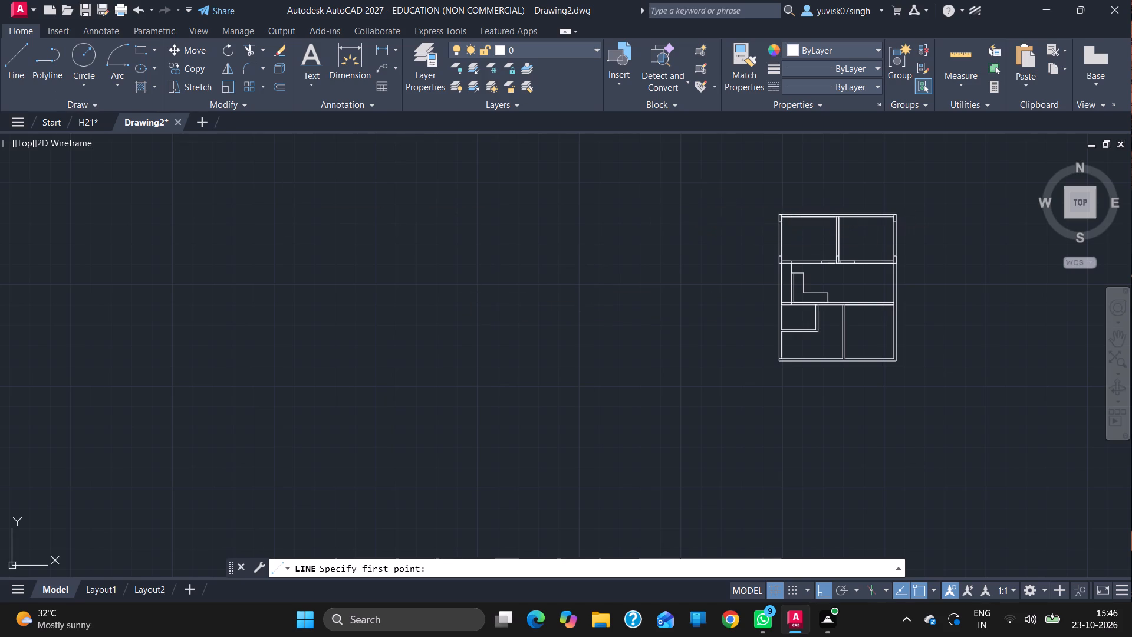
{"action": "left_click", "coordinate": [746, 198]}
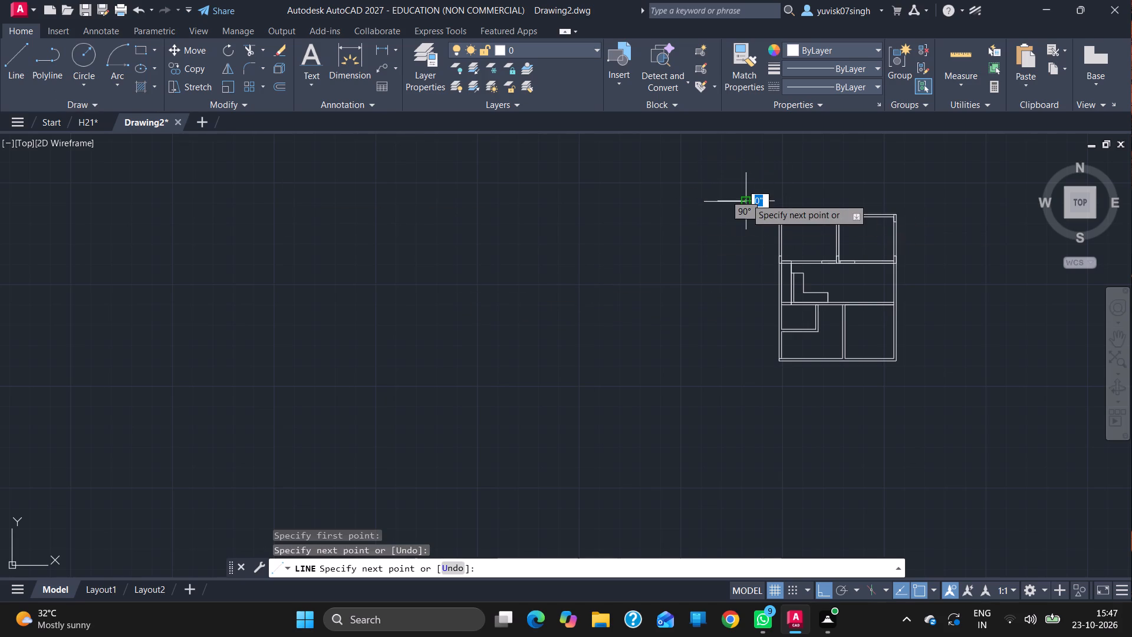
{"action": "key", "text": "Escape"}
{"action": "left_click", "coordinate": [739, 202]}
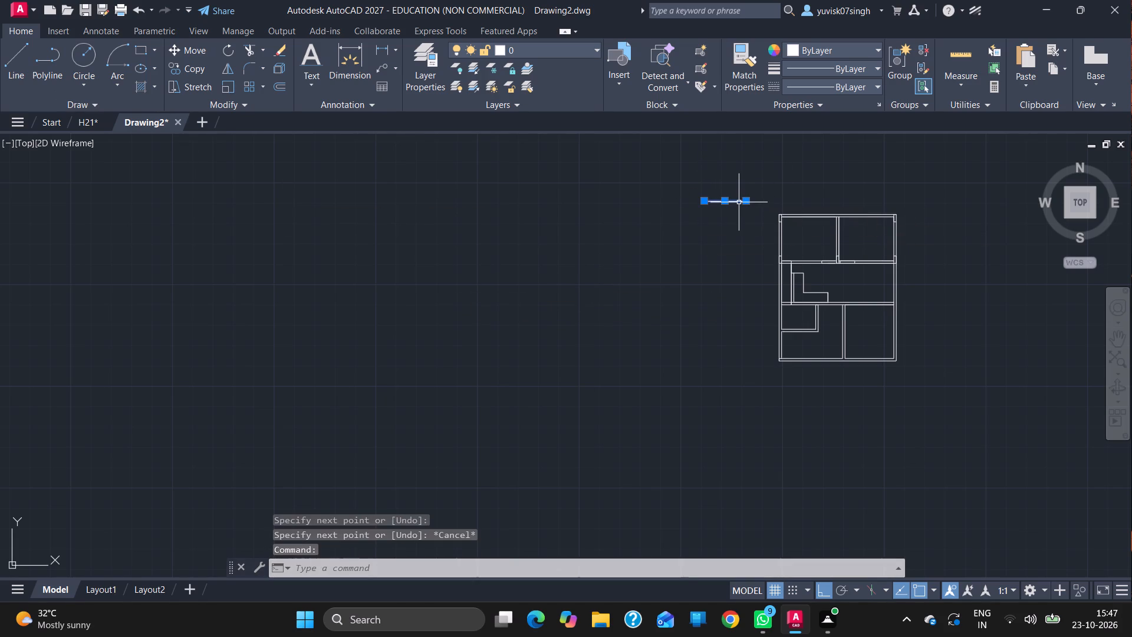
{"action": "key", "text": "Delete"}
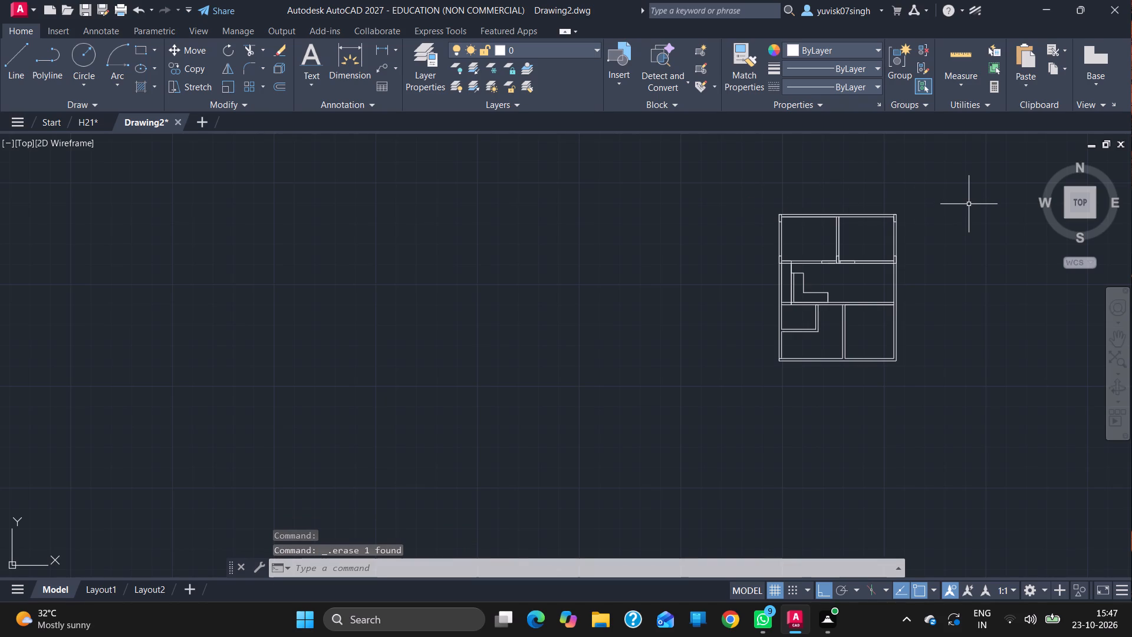
Draw a line from the upper partition's top-right end to the top wall's outer face, 6" left, 1'6" down and across to the partition's right face.
{"action": "scroll", "coordinate": [969, 202], "scroll_direction": "up", "scroll_amount": 3, "text": "ctrl"}
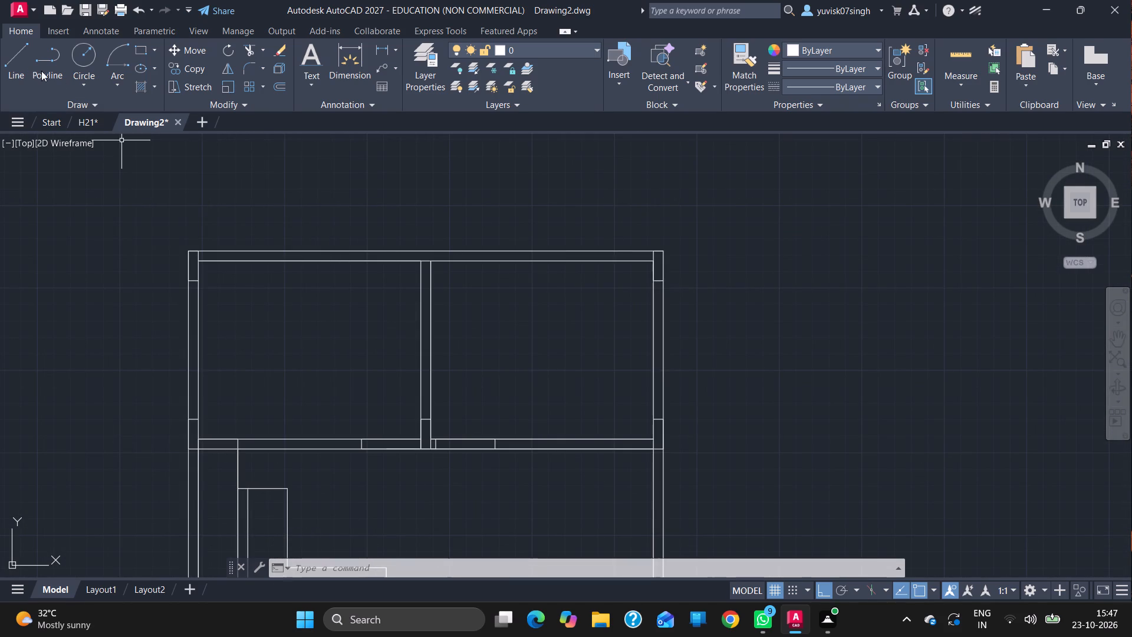
{"action": "left_click", "coordinate": [19, 57]}
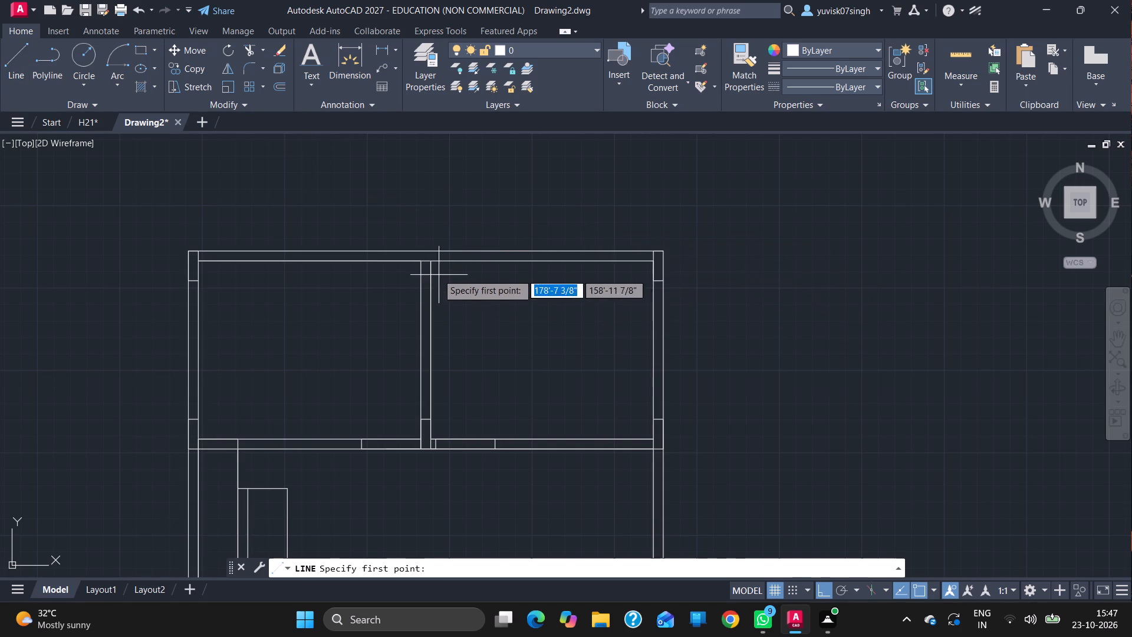
{"action": "left_click", "coordinate": [432, 262]}
{"action": "left_click", "coordinate": [432, 248]}
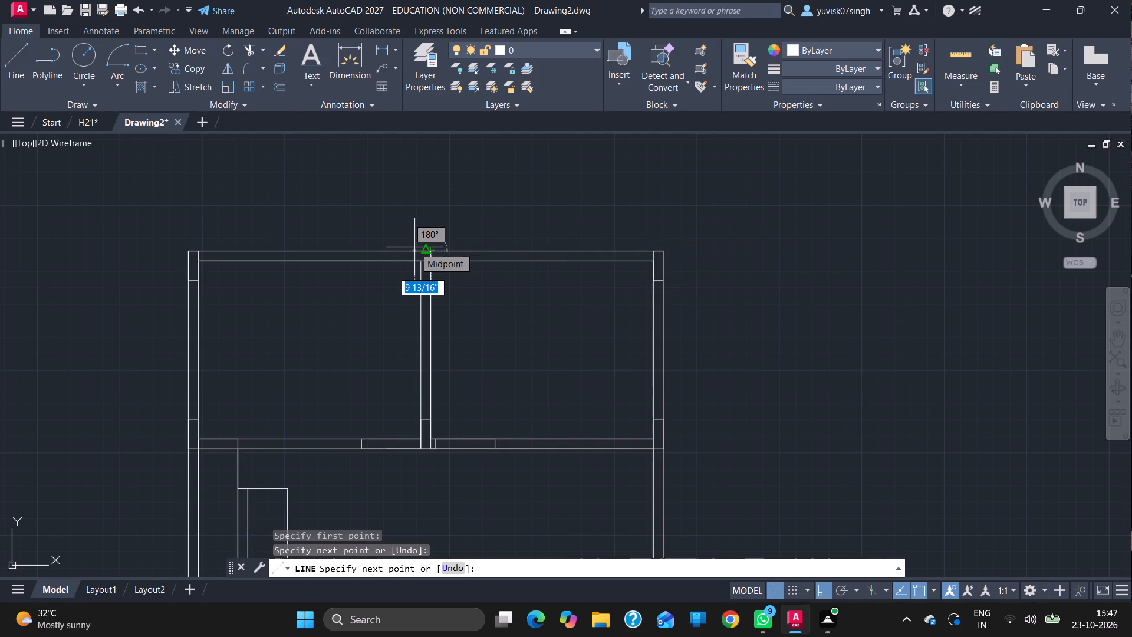
{"action": "key", "text": "6"}
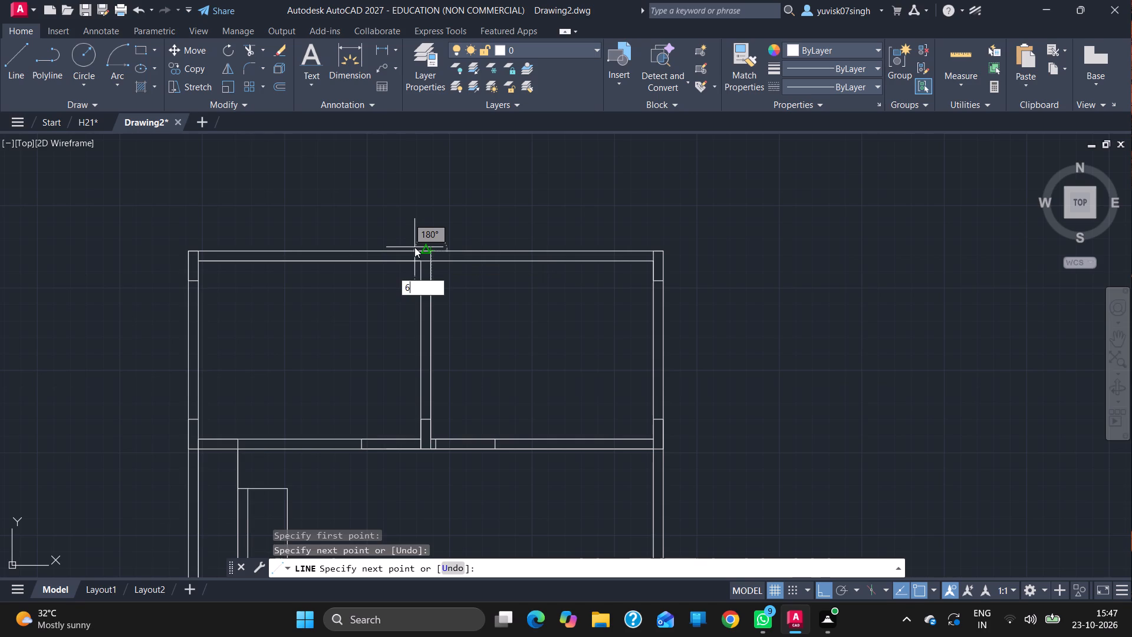
{"action": "key", "text": "Return"}
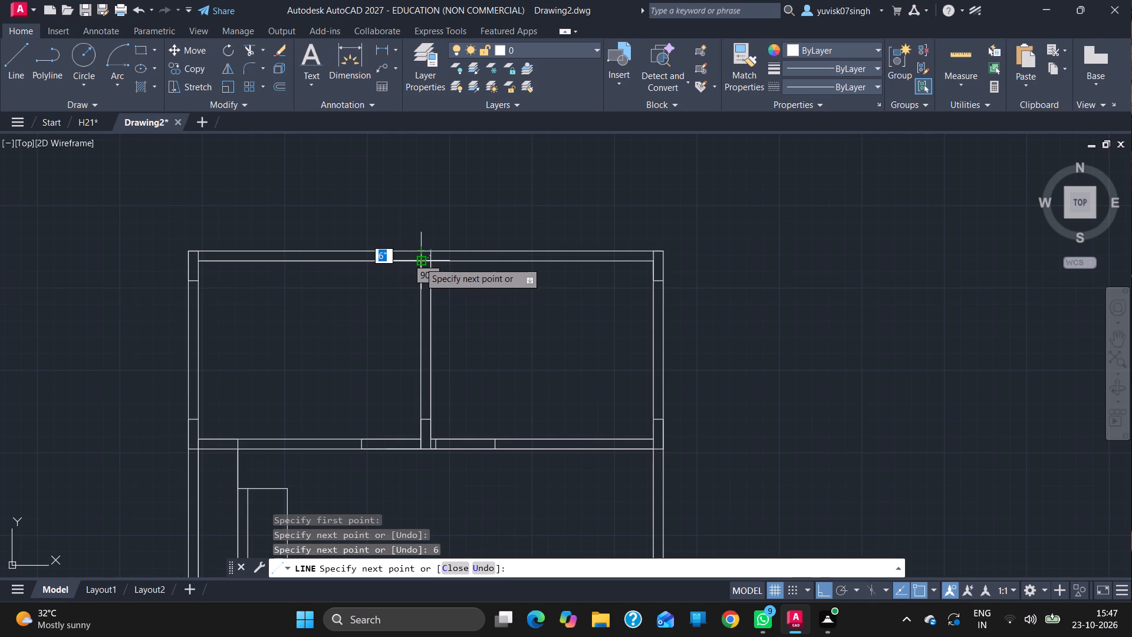
{"action": "key", "text": "1"}
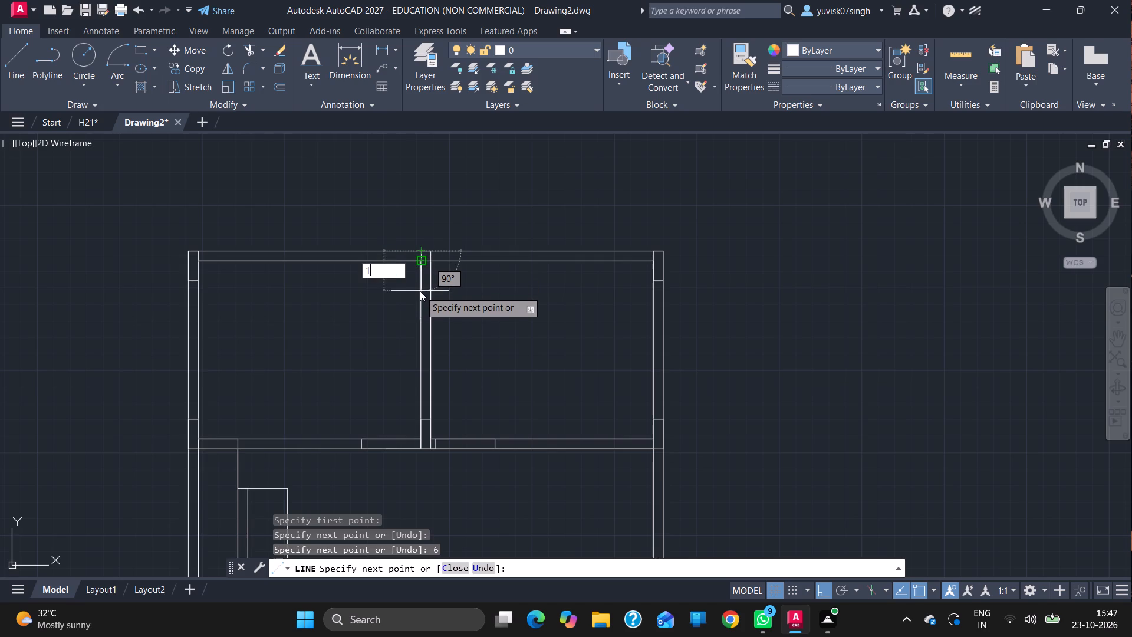
{"action": "key", "text": "apostrophe"}
{"action": "key", "text": "6"}
{"action": "key", "text": "Return"}
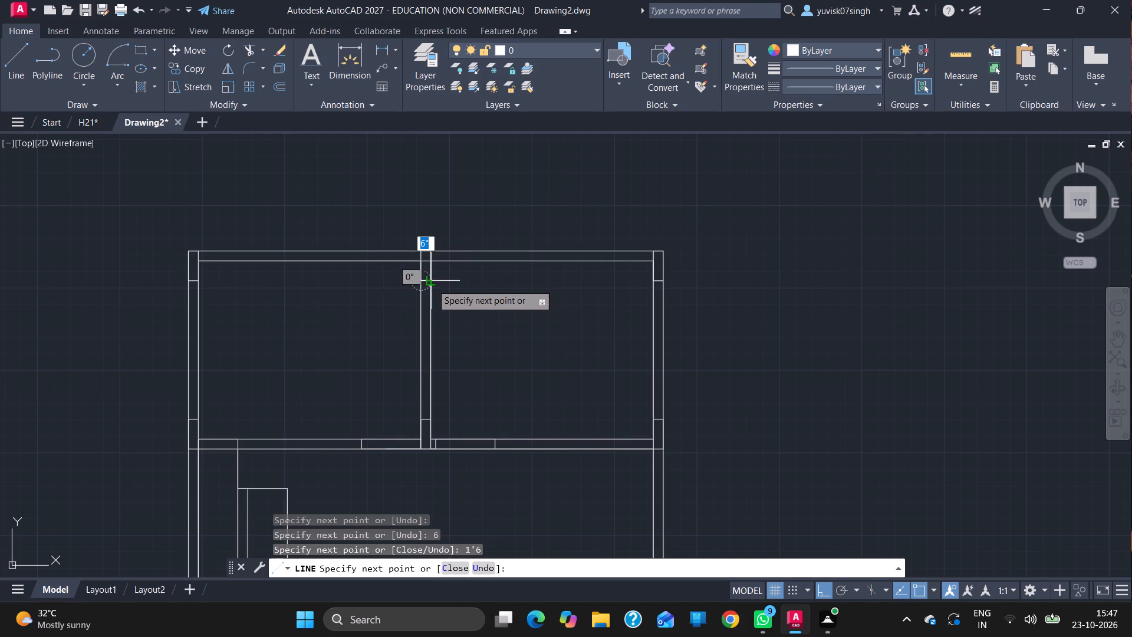
{"action": "left_click", "coordinate": [432, 282]}
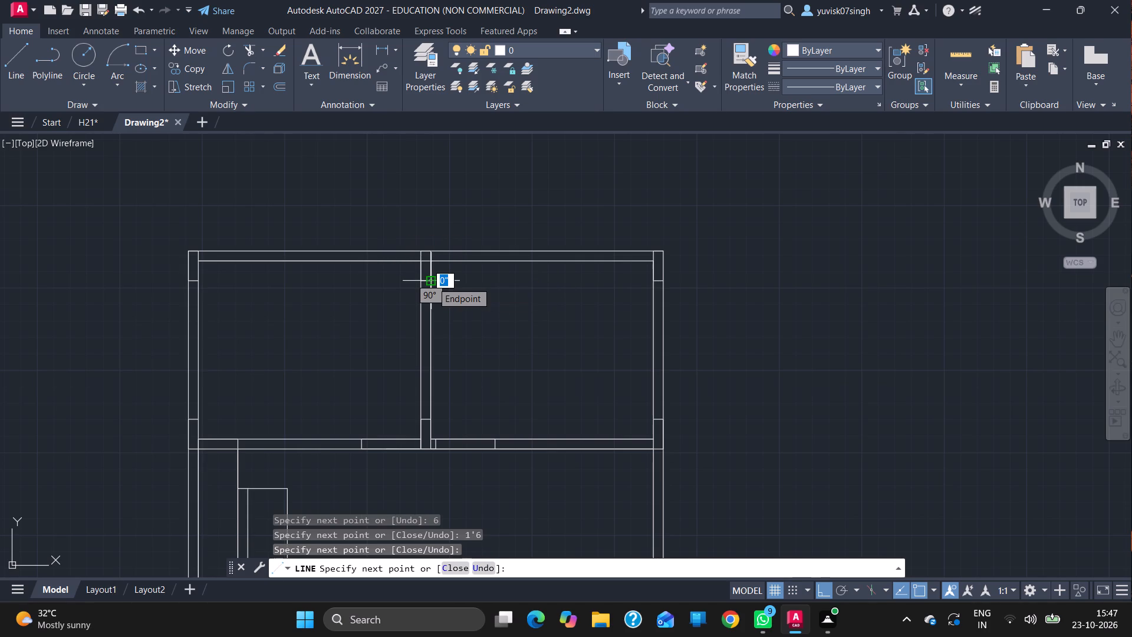
{"action": "key", "text": "Escape"}
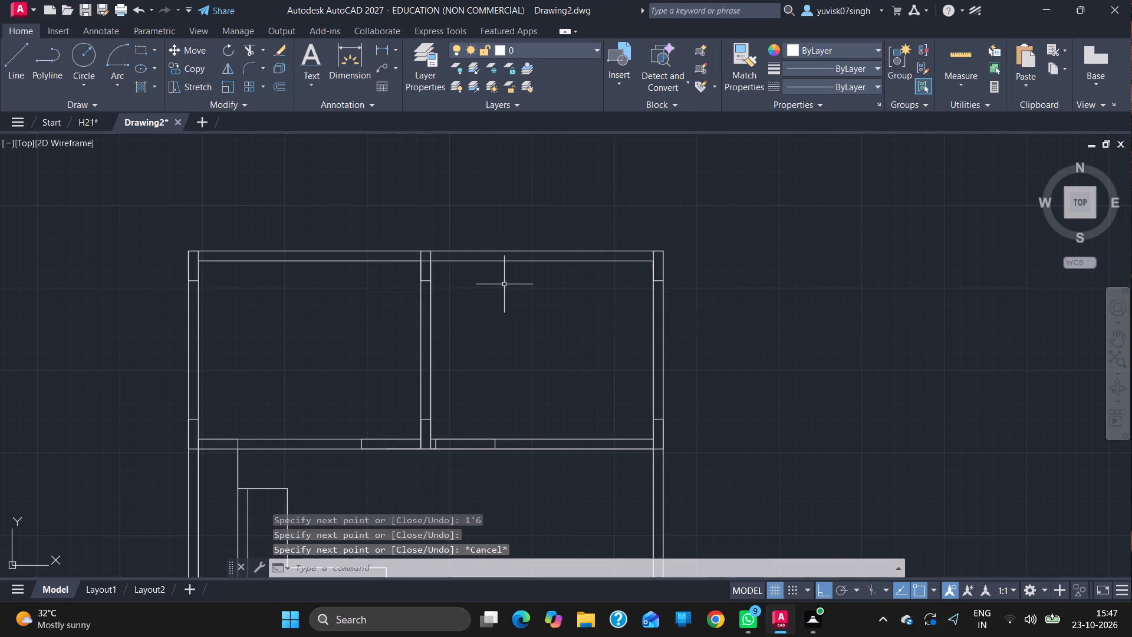
Trim the top wall's inner line across the partition and the upper line of the wall below at the openings on both sides of the partition.
{"action": "type", "text": "TR"}
{"action": "key", "text": "Return"}
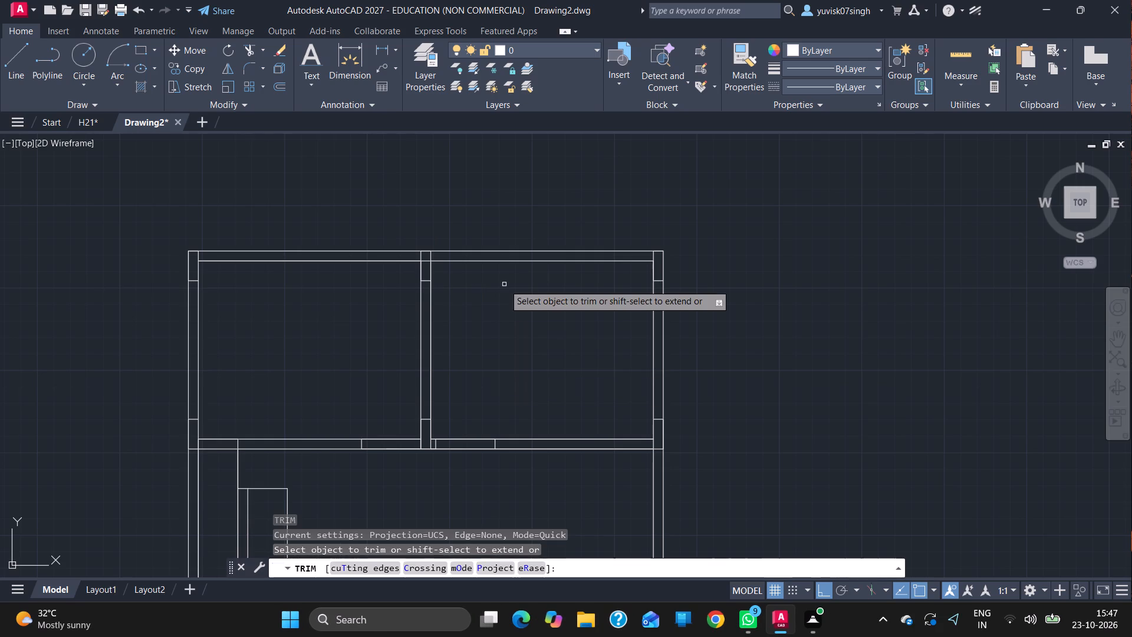
{"action": "left_click", "coordinate": [428, 260]}
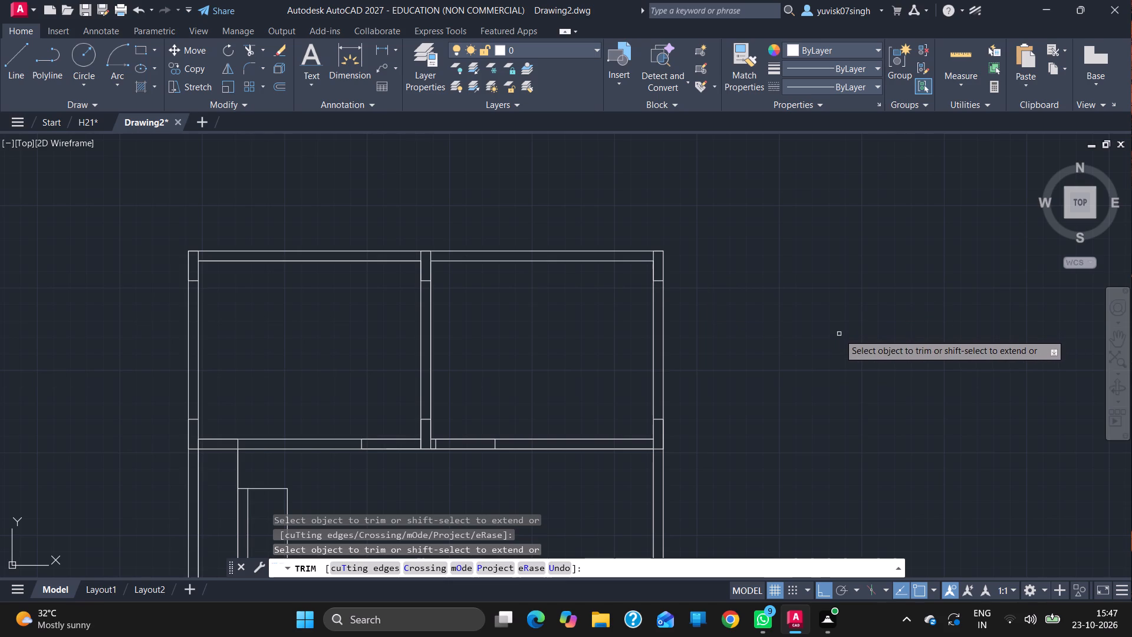
{"action": "left_click", "coordinate": [392, 438]}
{"action": "left_click", "coordinate": [399, 439]}
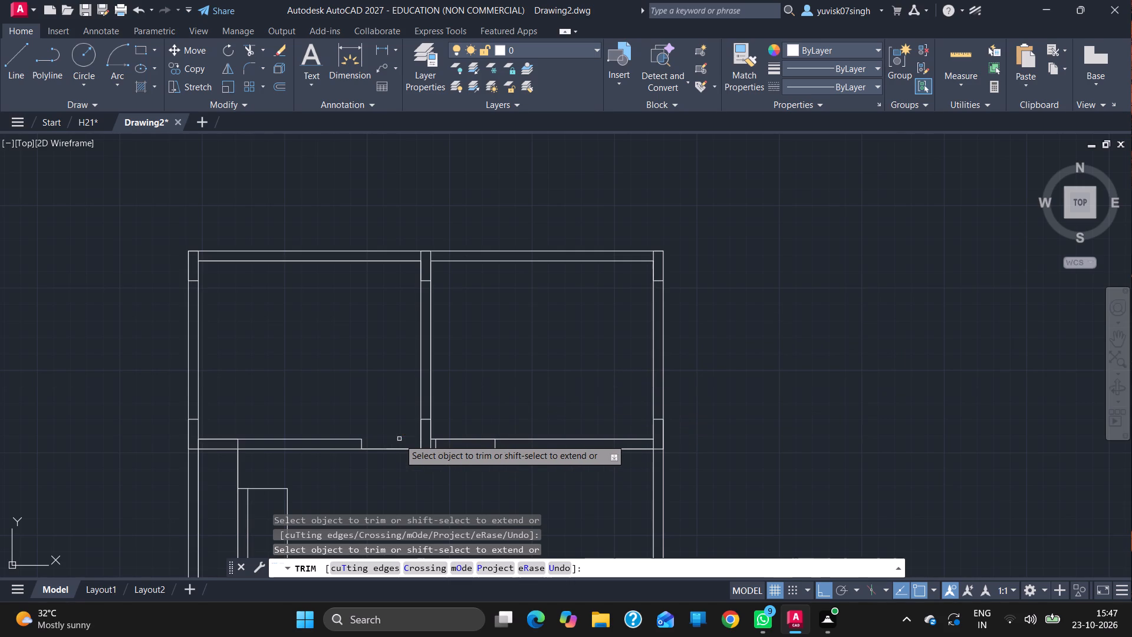
{"action": "left_click", "coordinate": [456, 438]}
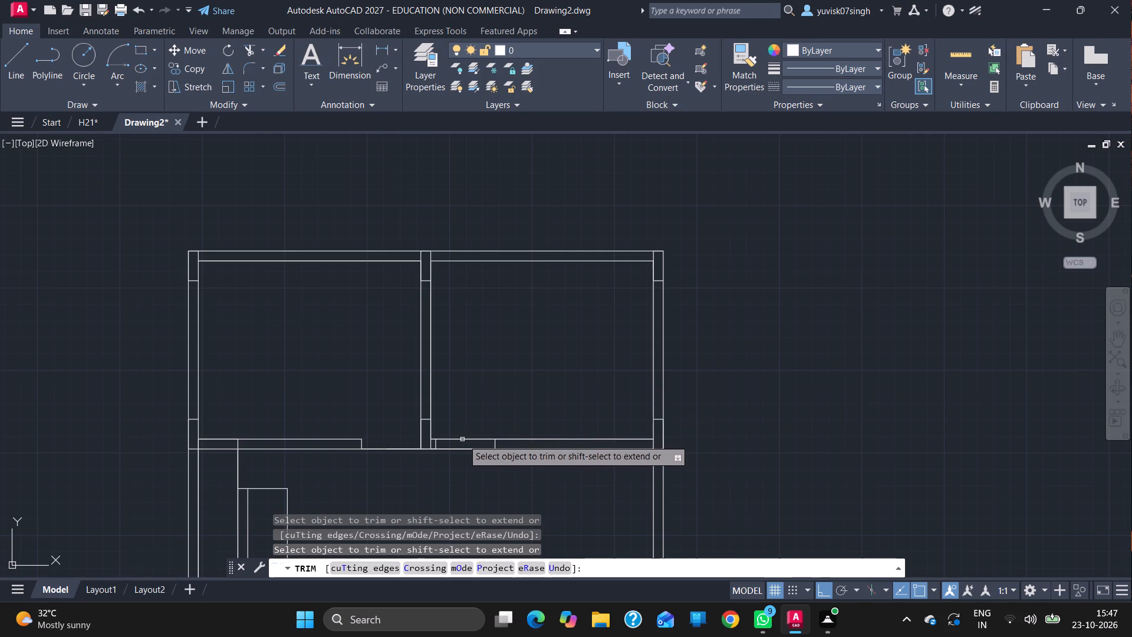
{"action": "left_click", "coordinate": [461, 441]}
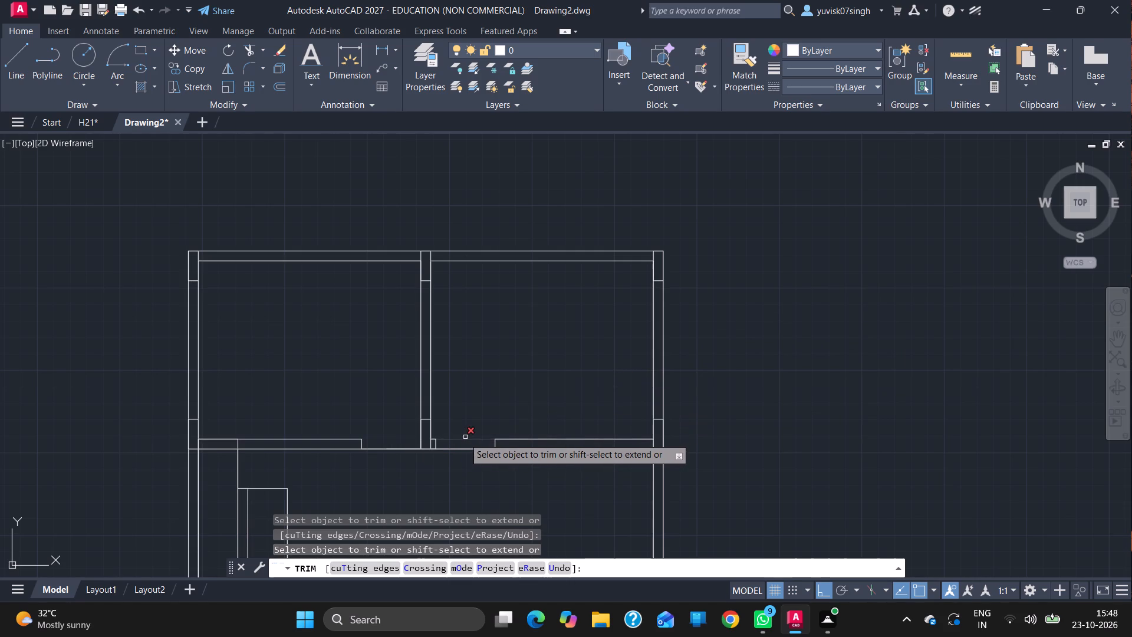
{"action": "left_click", "coordinate": [464, 438]}
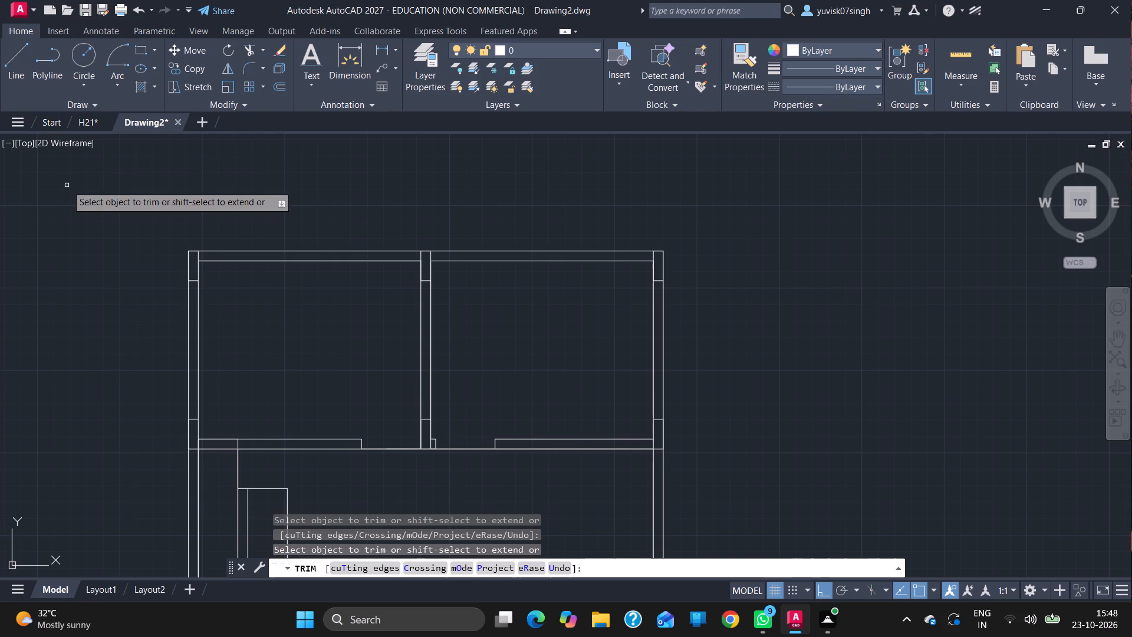
{"action": "key", "text": "Escape"}
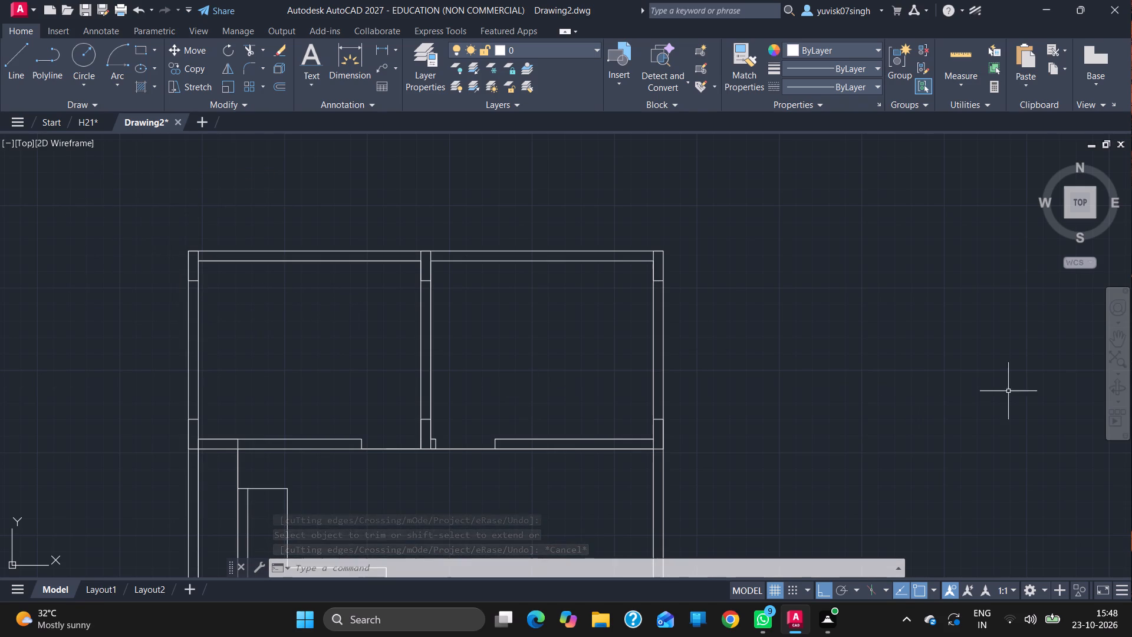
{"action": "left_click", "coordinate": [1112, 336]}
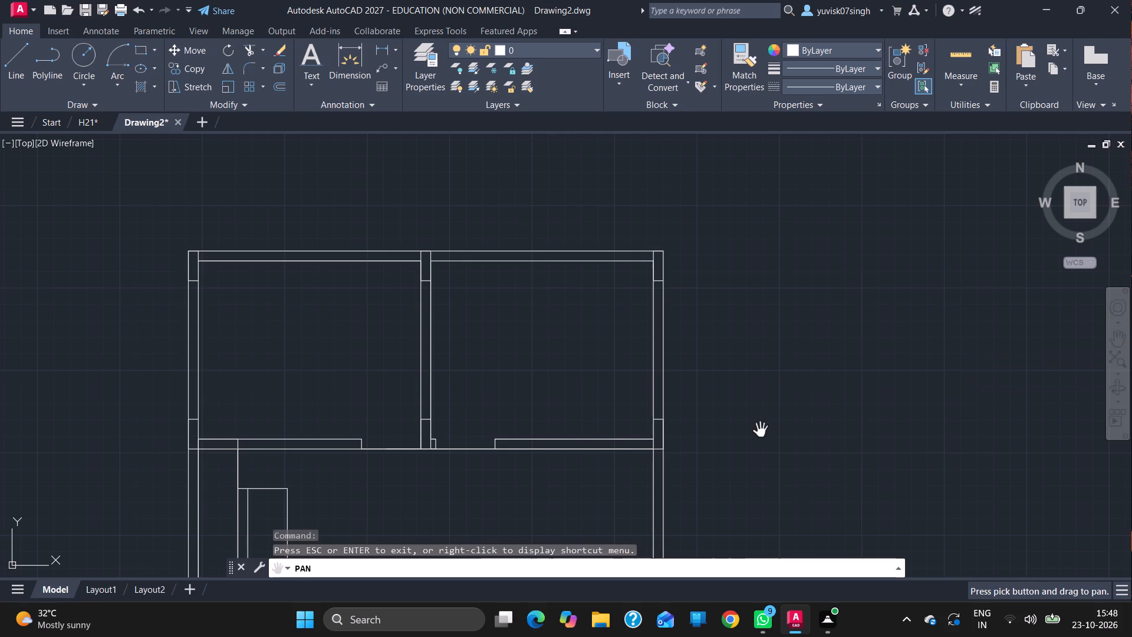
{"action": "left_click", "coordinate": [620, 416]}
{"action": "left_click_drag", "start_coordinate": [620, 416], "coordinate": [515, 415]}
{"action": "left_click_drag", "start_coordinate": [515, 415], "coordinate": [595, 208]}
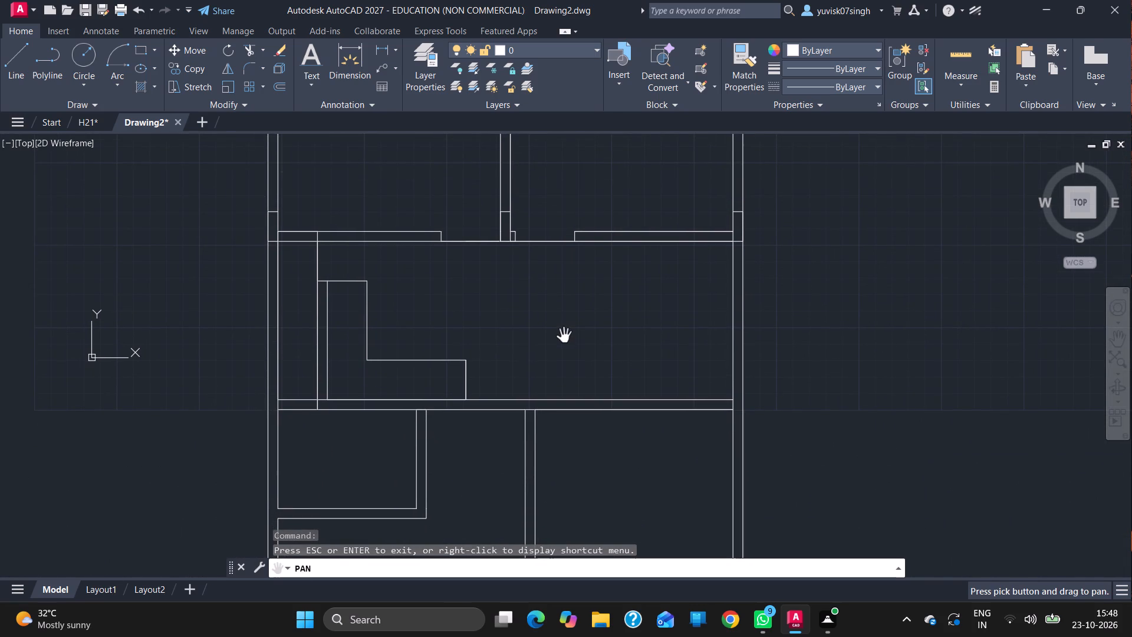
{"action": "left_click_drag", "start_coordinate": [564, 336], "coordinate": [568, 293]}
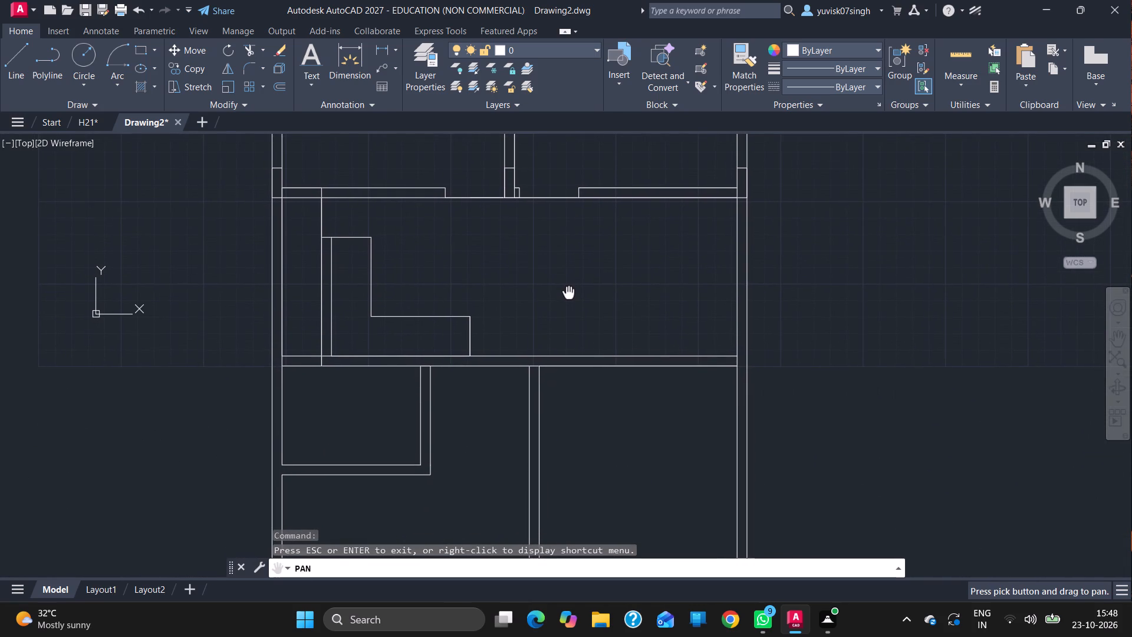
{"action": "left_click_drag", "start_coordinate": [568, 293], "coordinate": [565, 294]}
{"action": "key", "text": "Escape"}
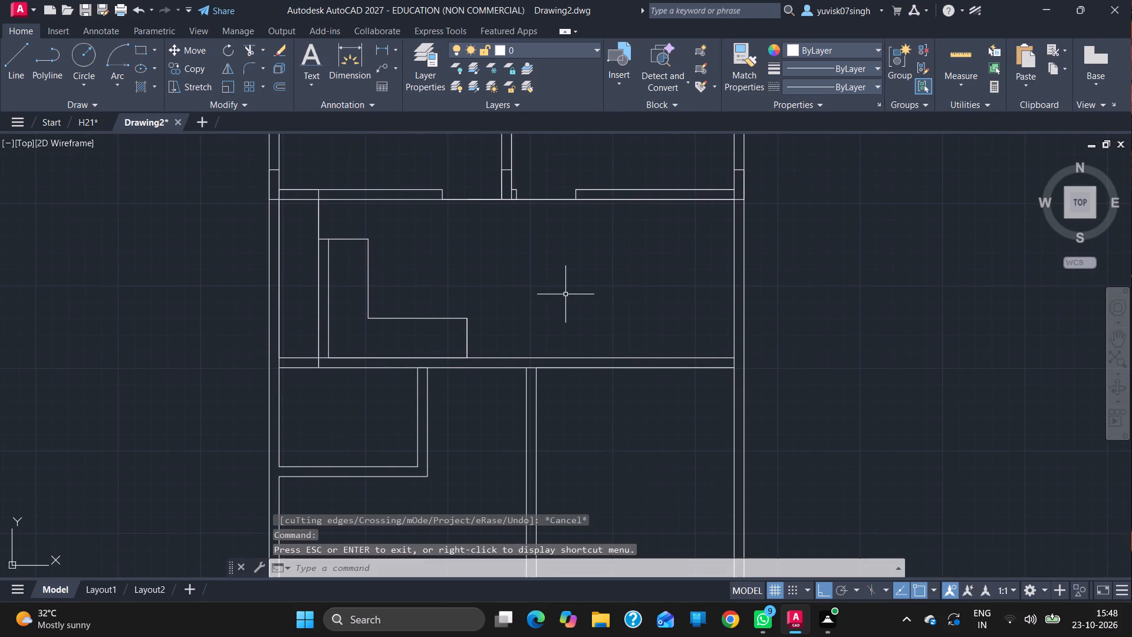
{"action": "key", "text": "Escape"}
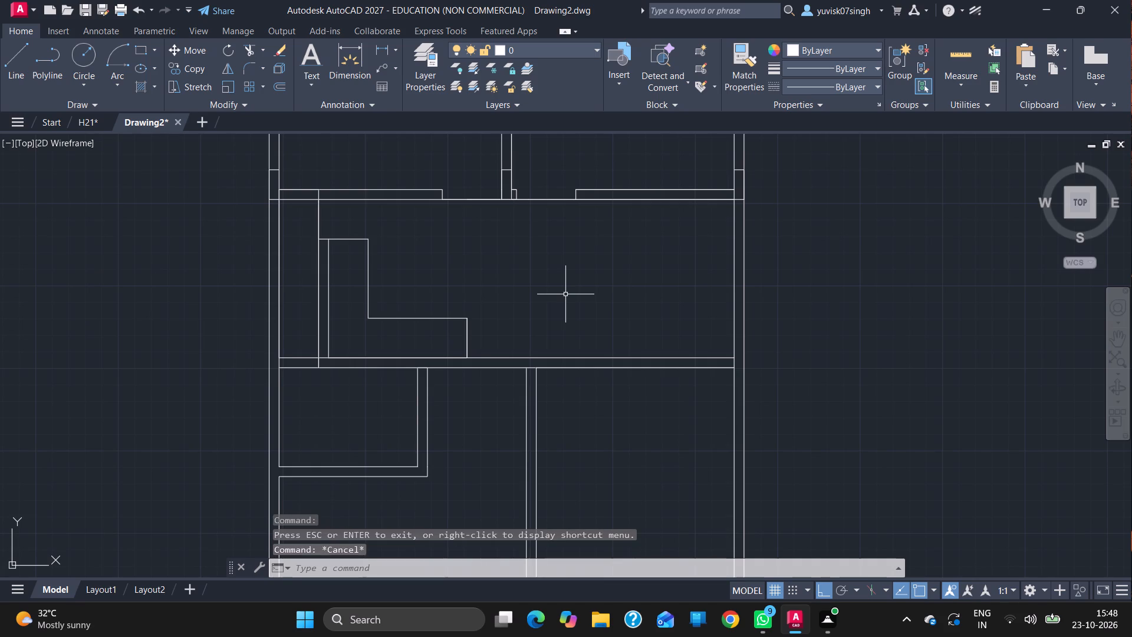
Draw a line from the lower cross wall's upper face across the left outer wall, 1'6" down and back to its inner face.
{"action": "left_click", "coordinate": [21, 70]}
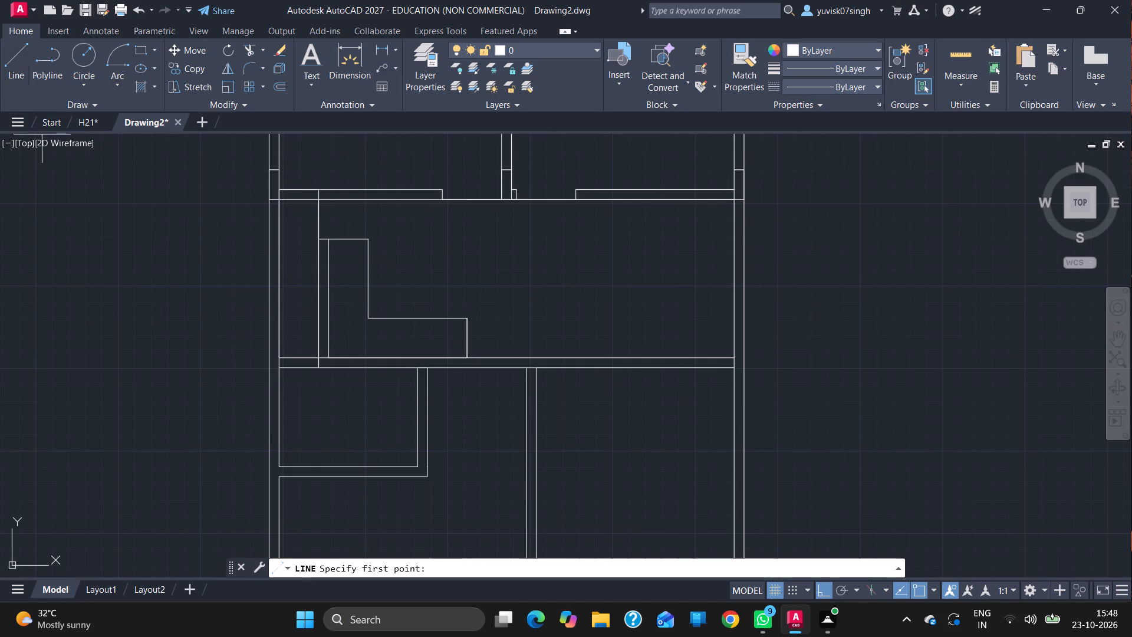
{"action": "left_click_drag", "start_coordinate": [280, 359], "coordinate": [267, 358]}
{"action": "left_click", "coordinate": [267, 358]}
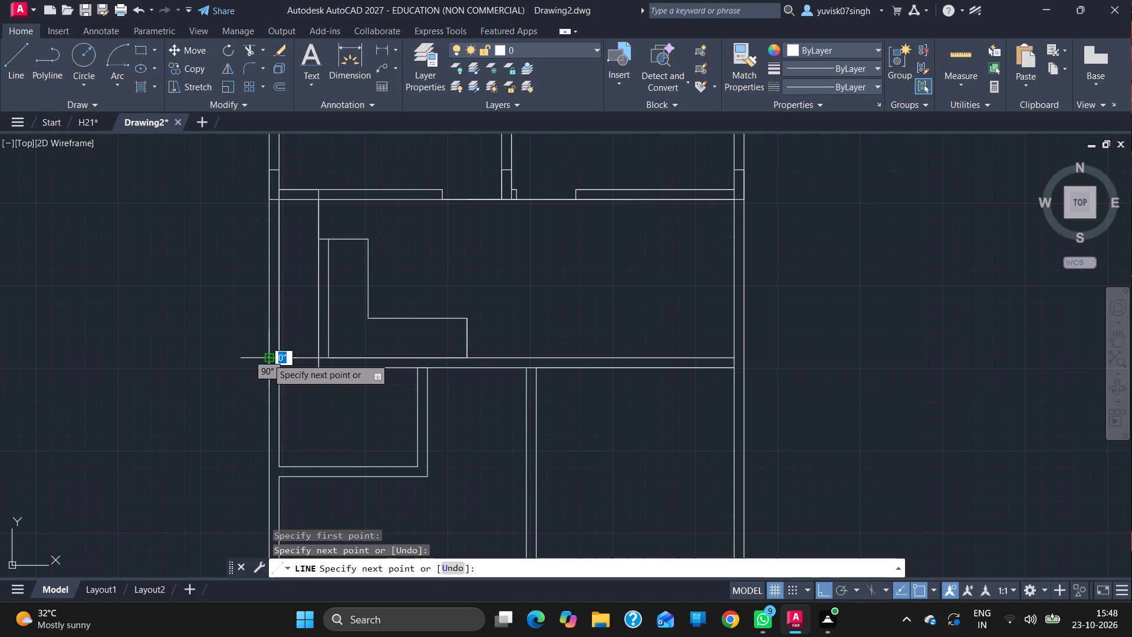
{"action": "key", "text": "1"}
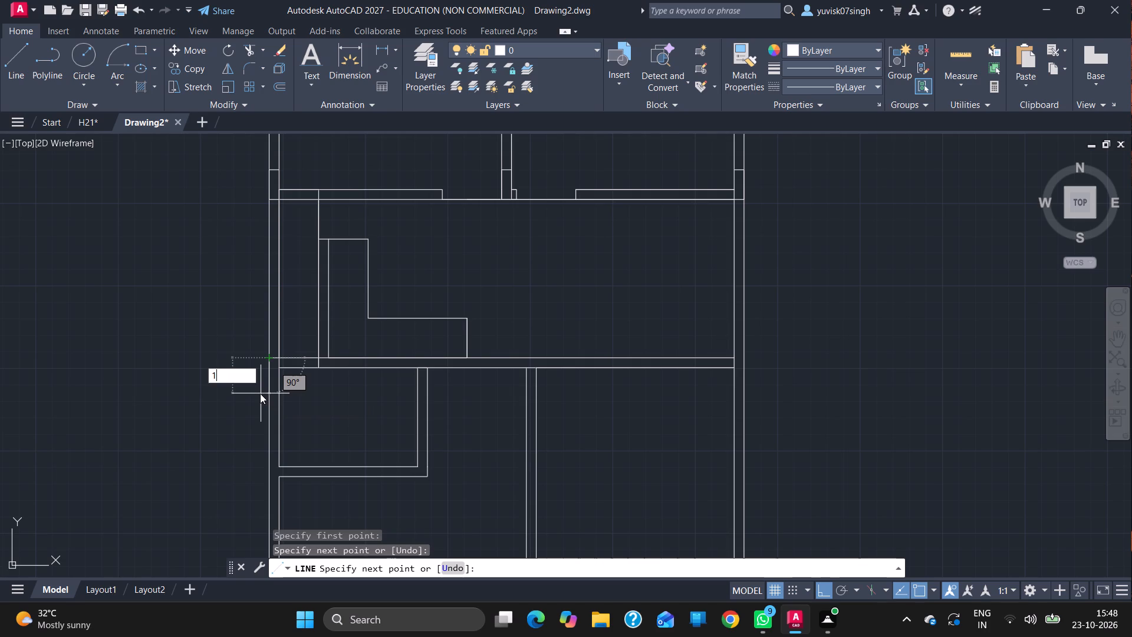
{"action": "key", "text": "apostrophe"}
{"action": "key", "text": "6"}
{"action": "key", "text": "Return"}
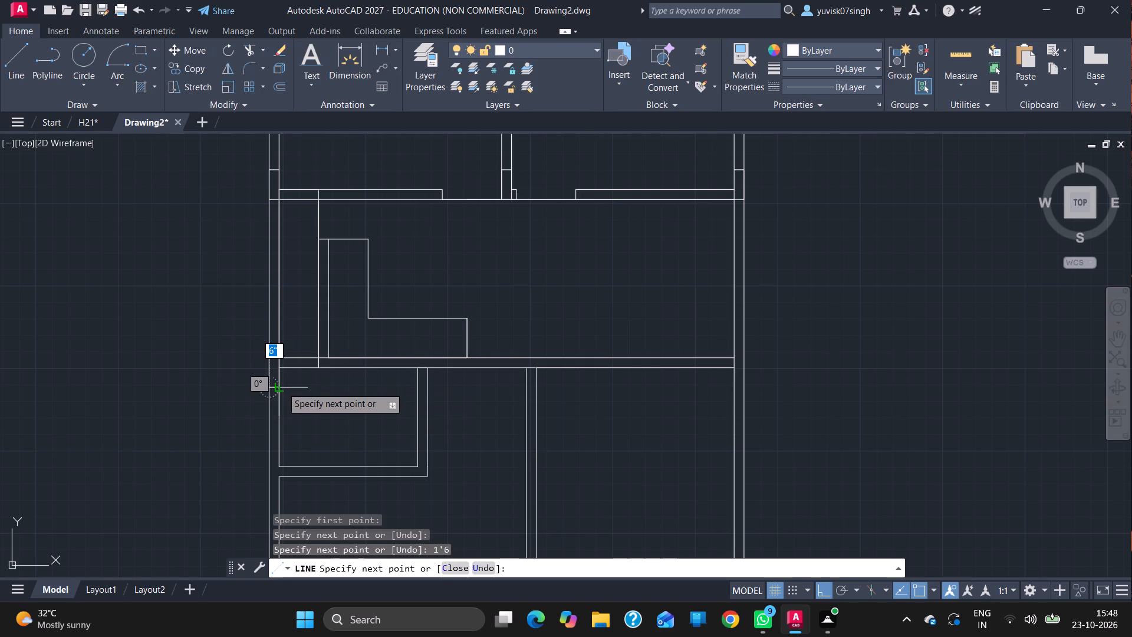
{"action": "left_click", "coordinate": [282, 387]}
{"action": "key", "text": "Escape"}
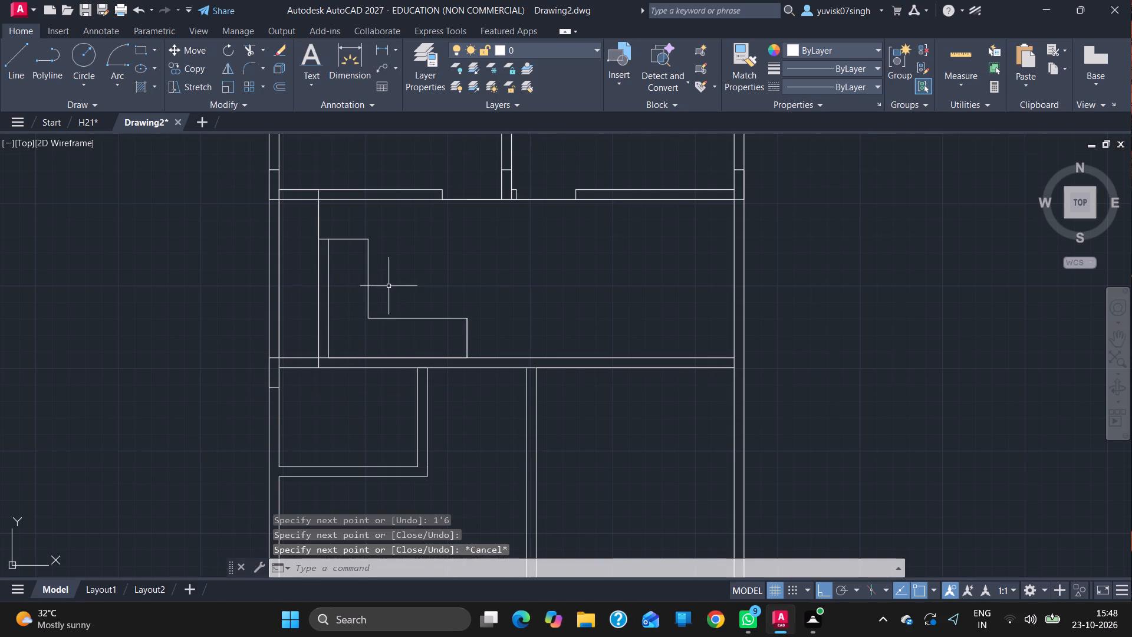
Draw a line from the lower partition's top-right end to the cross wall's upper face, 6" left, 1'6" down and across to the partition's right face.
{"action": "left_click", "coordinate": [14, 55]}
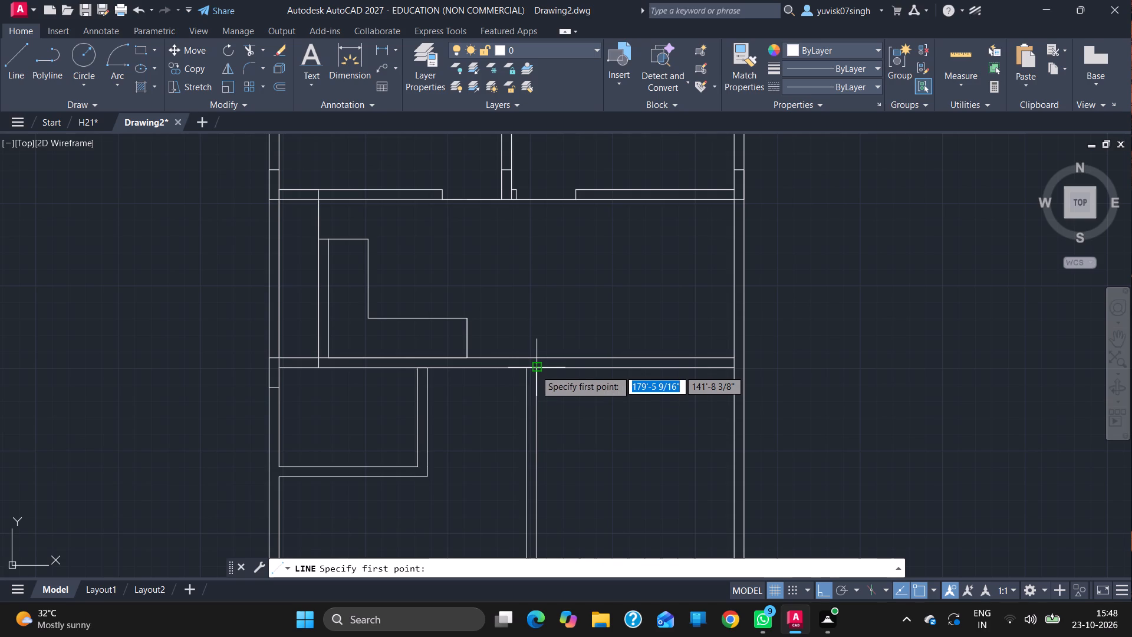
{"action": "left_click_drag", "start_coordinate": [535, 370], "coordinate": [537, 360]}
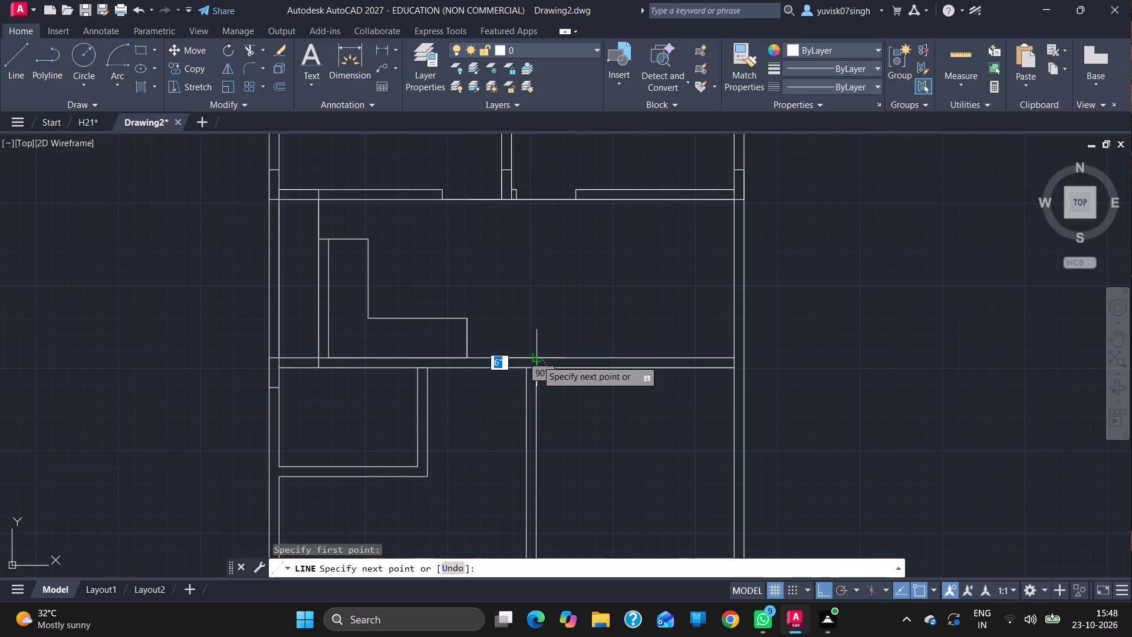
{"action": "left_click", "coordinate": [537, 360]}
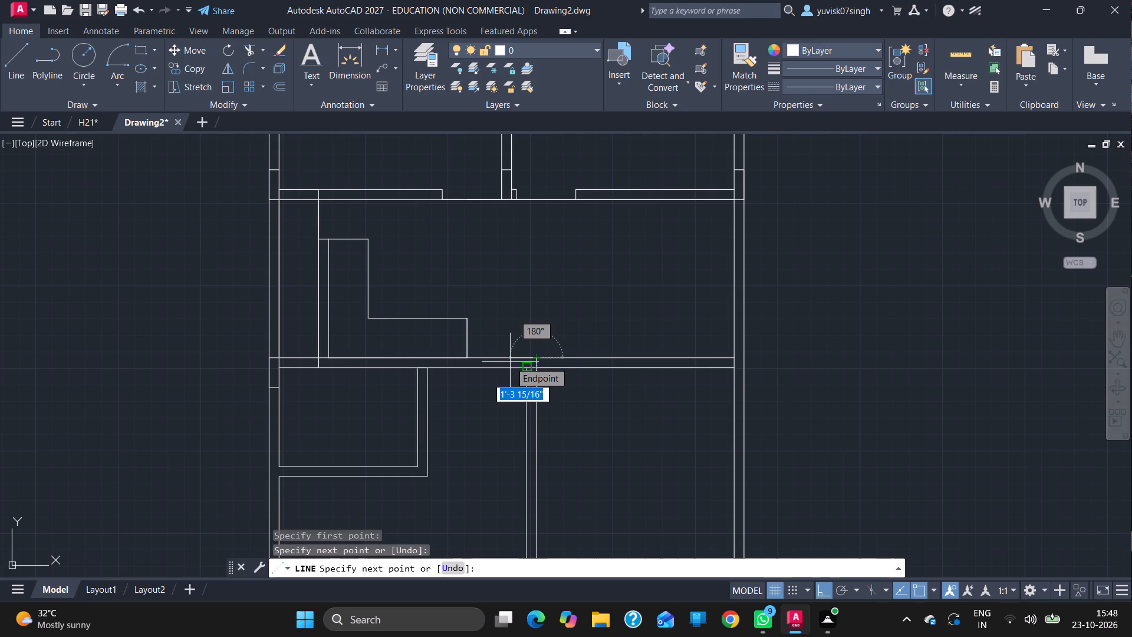
{"action": "key", "text": "6"}
{"action": "key", "text": "Return"}
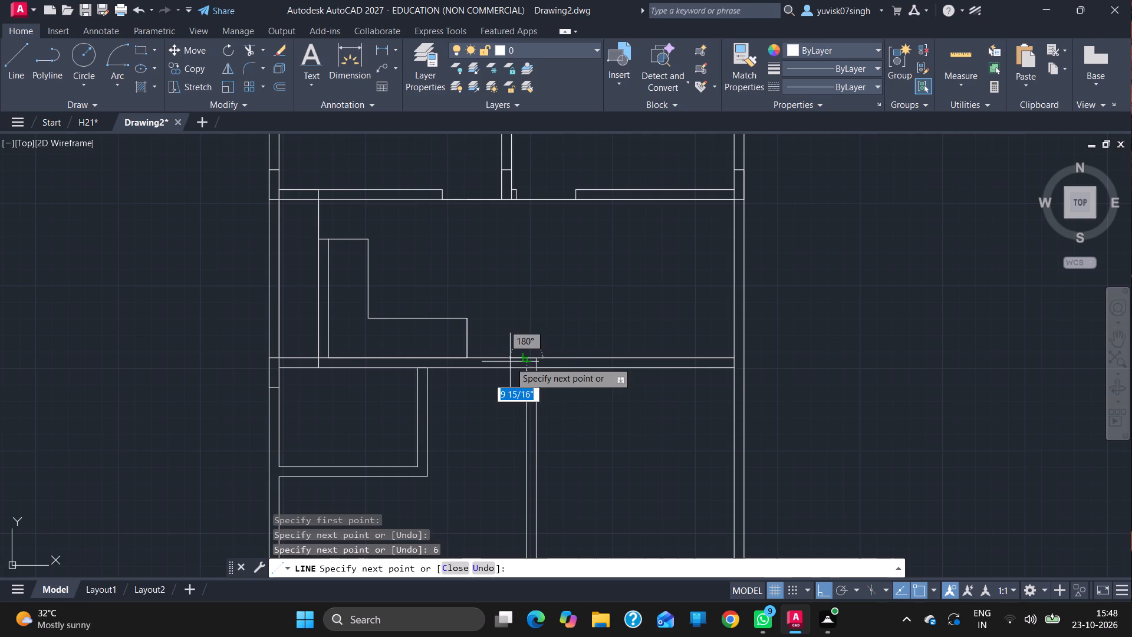
{"action": "key", "text": "1"}
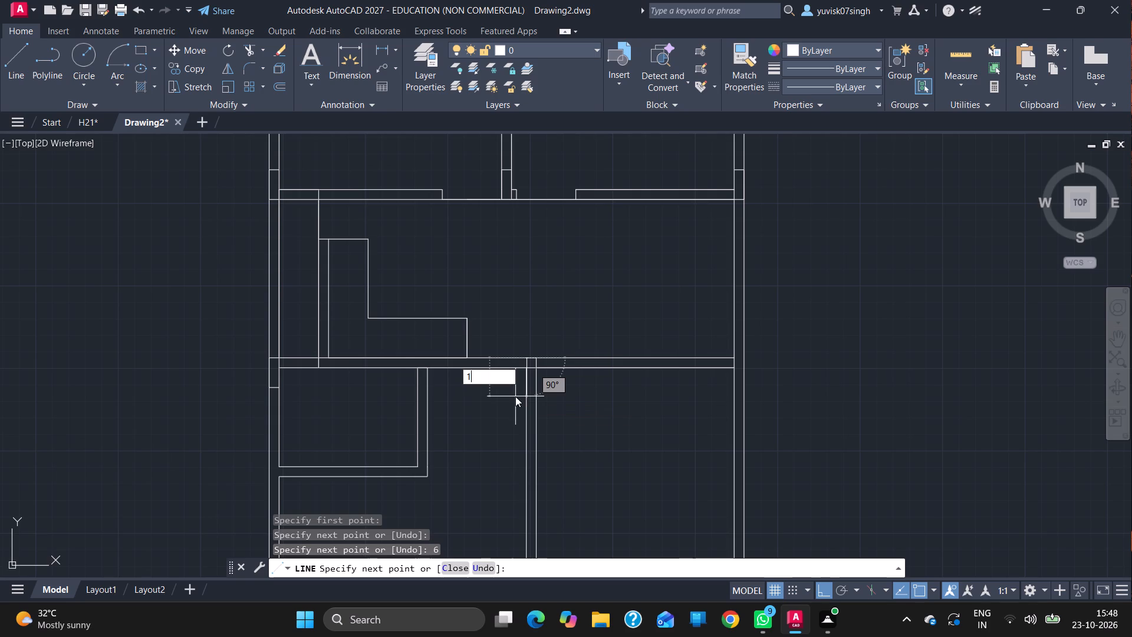
{"action": "key", "text": "apostrophe"}
{"action": "key", "text": "6"}
{"action": "key", "text": "Return"}
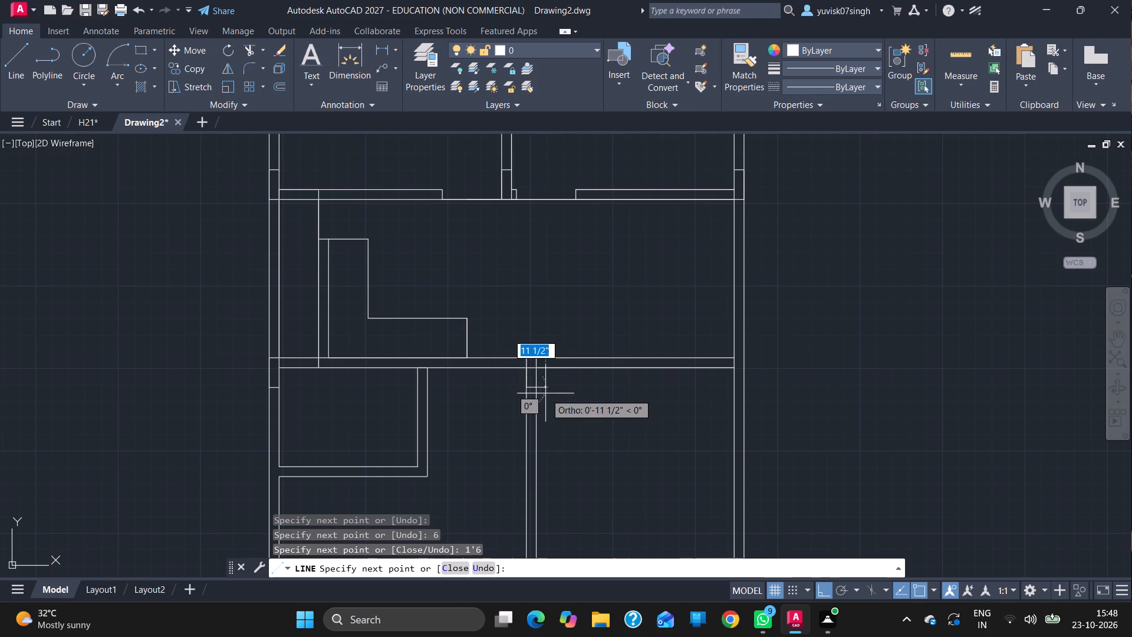
{"action": "left_click", "coordinate": [537, 389]}
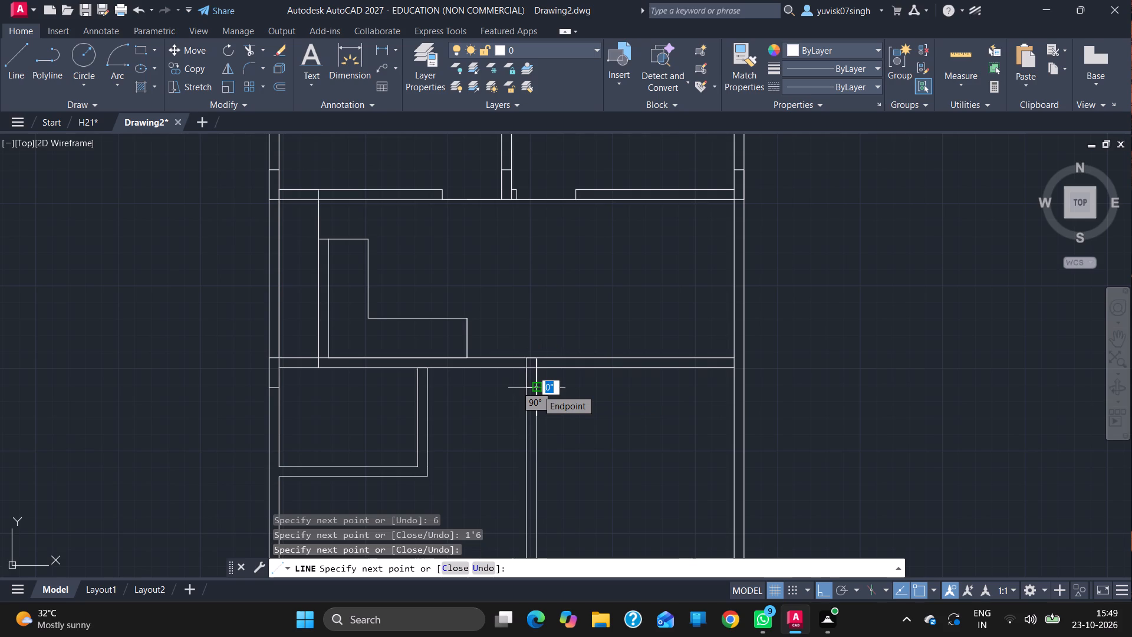
{"action": "key", "text": "Escape"}
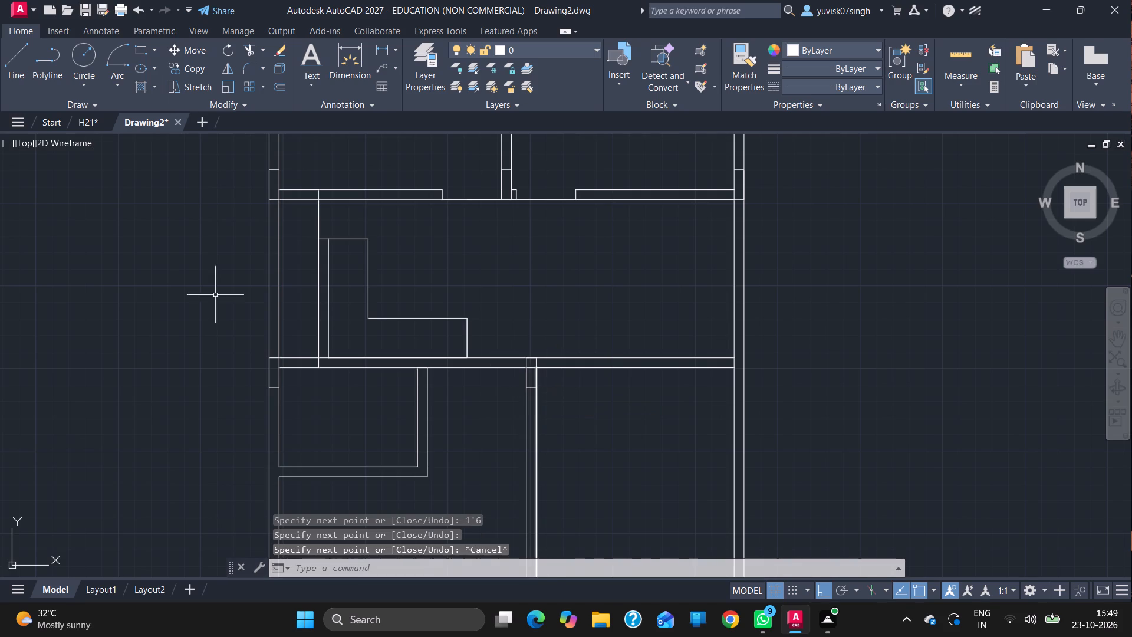
Draw a line from the lower cross wall's upper face across the right outer wall, 1'6" down and back to its inner face.
{"action": "left_click", "coordinate": [15, 63]}
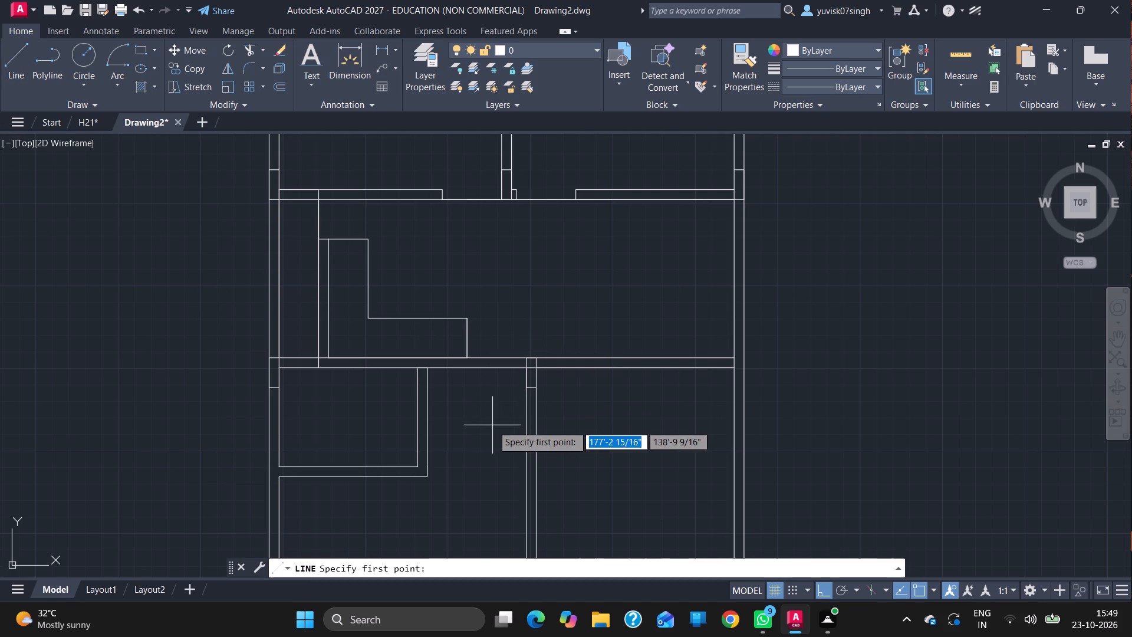
{"action": "left_click", "coordinate": [733, 354]}
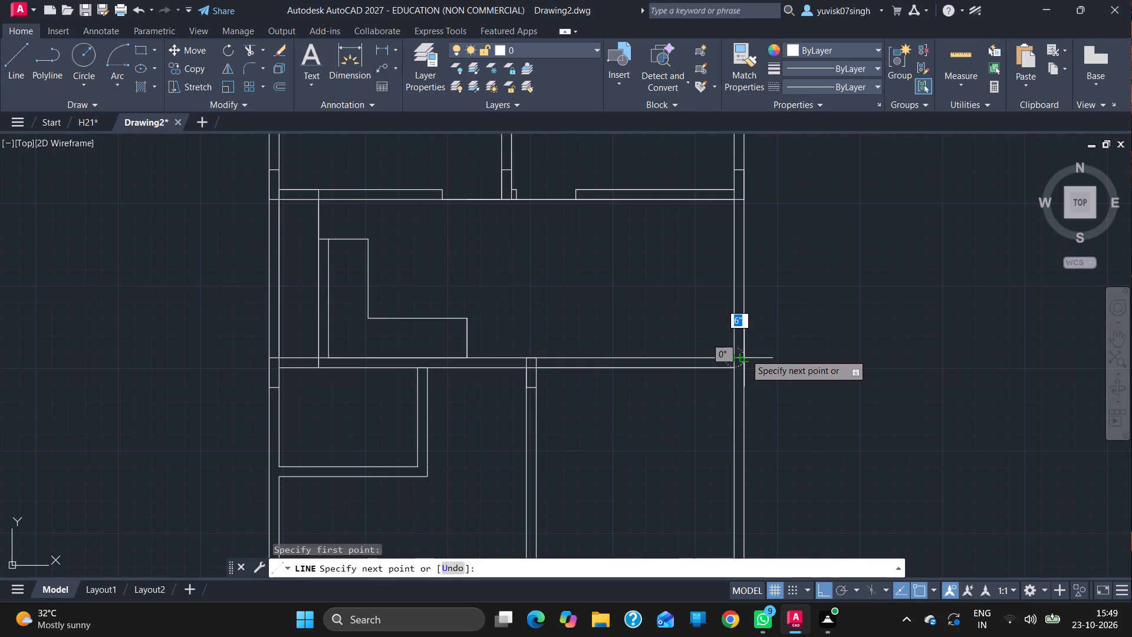
{"action": "left_click", "coordinate": [745, 354]}
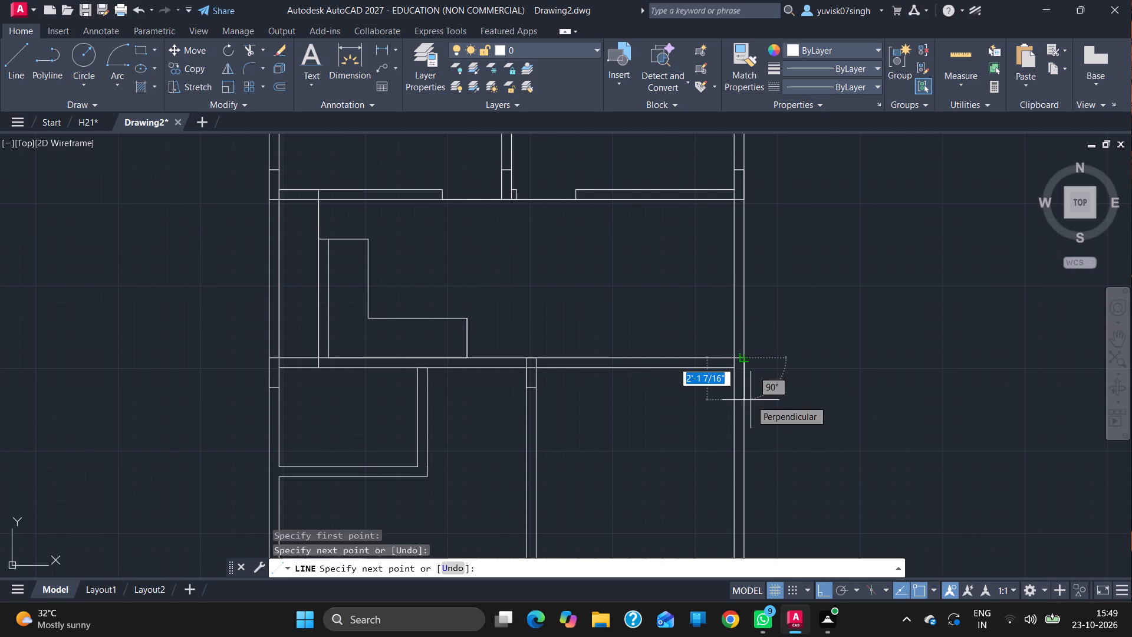
{"action": "key", "text": "1"}
{"action": "type", "text": "'6"}
{"action": "key", "text": "Return"}
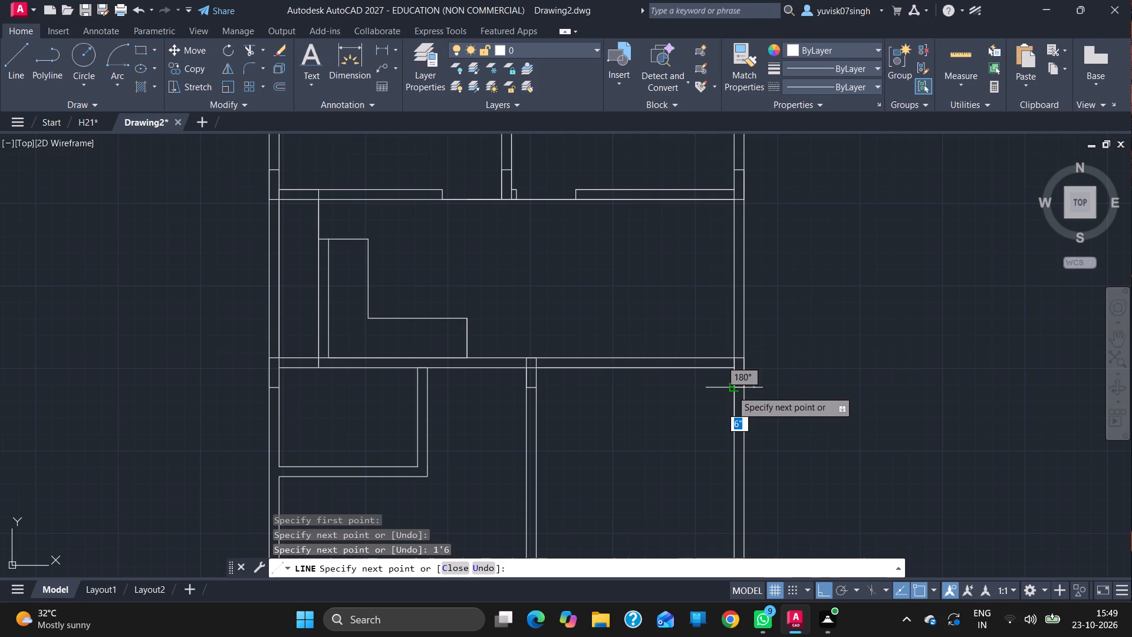
{"action": "left_click", "coordinate": [732, 390]}
{"action": "key", "text": "Escape"}
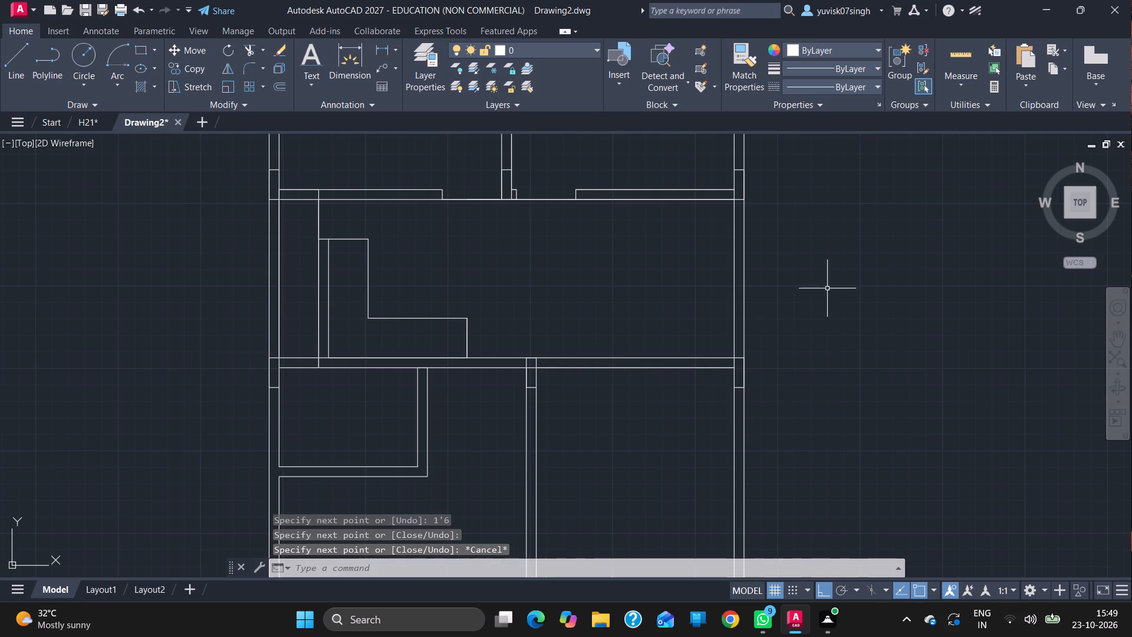
Draw a line from the plan's bottom-left inner corner to the bottom wall's outer face, 1'6" up and across to the left wall's outer face.
{"action": "left_click", "coordinate": [1119, 339]}
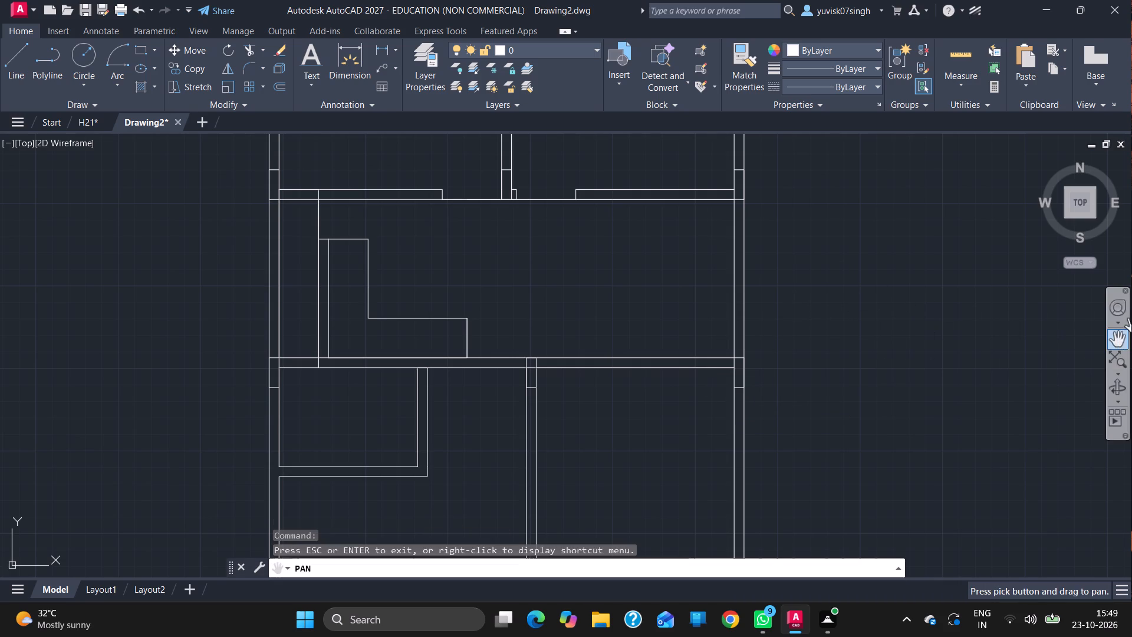
{"action": "left_click_drag", "start_coordinate": [631, 429], "coordinate": [651, 279]}
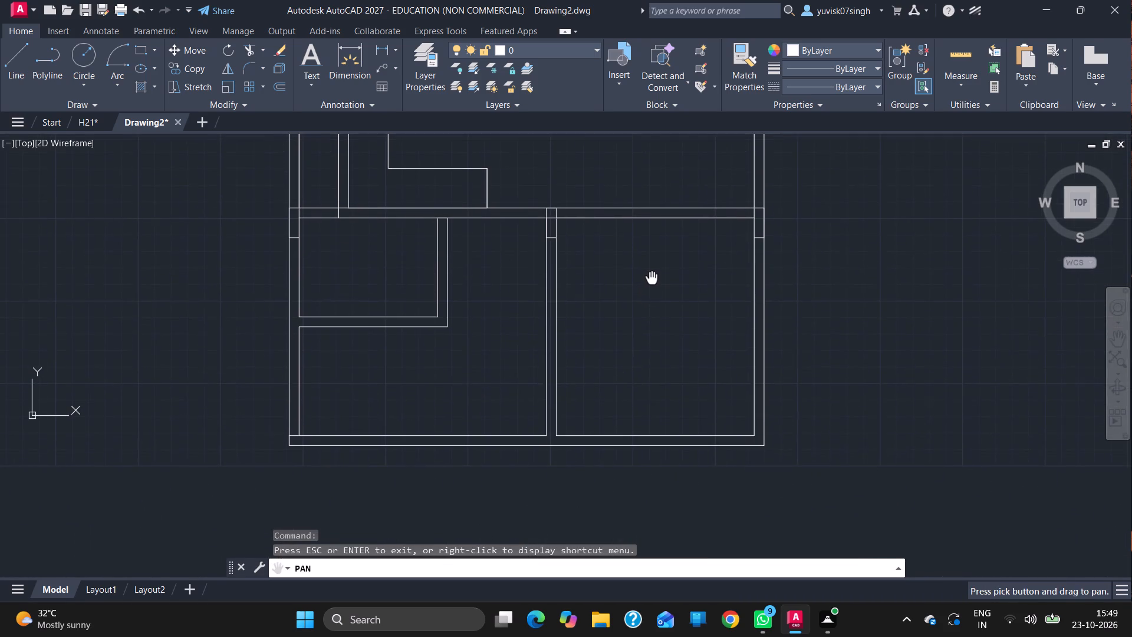
{"action": "left_click_drag", "start_coordinate": [651, 279], "coordinate": [653, 275]}
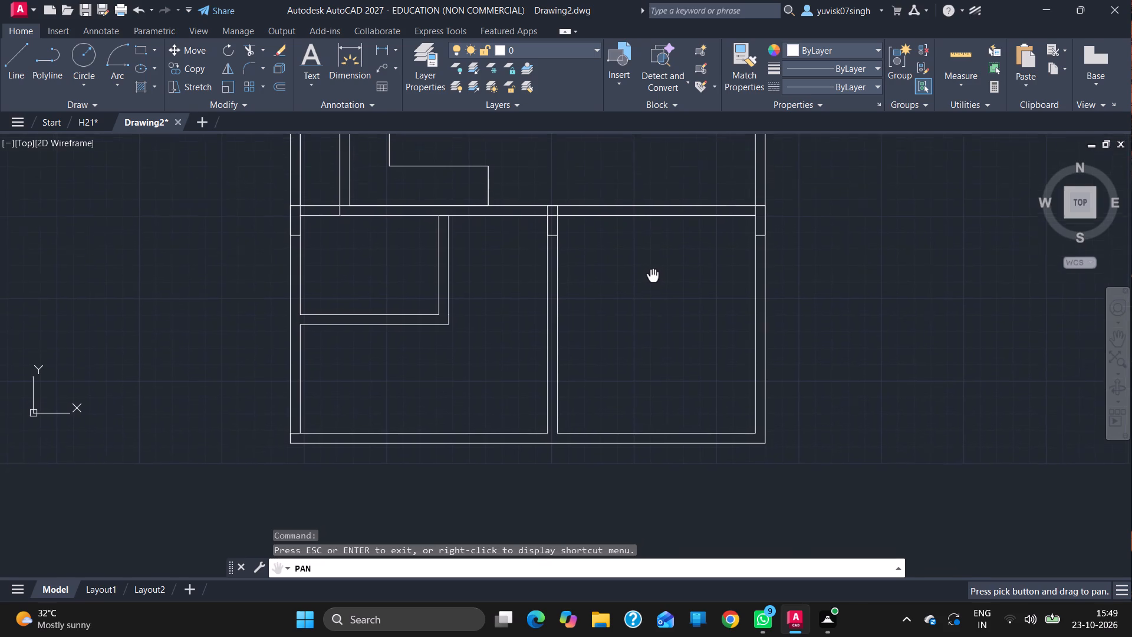
{"action": "left_click_drag", "start_coordinate": [653, 275], "coordinate": [661, 213]}
{"action": "key", "text": "Escape"}
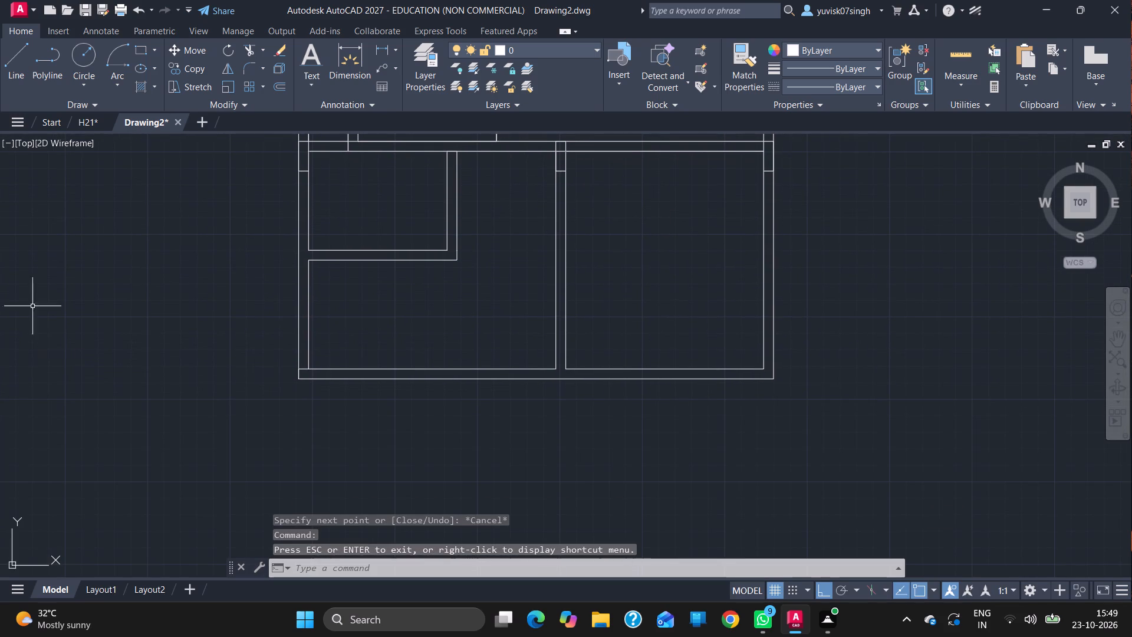
{"action": "left_click", "coordinate": [10, 55]}
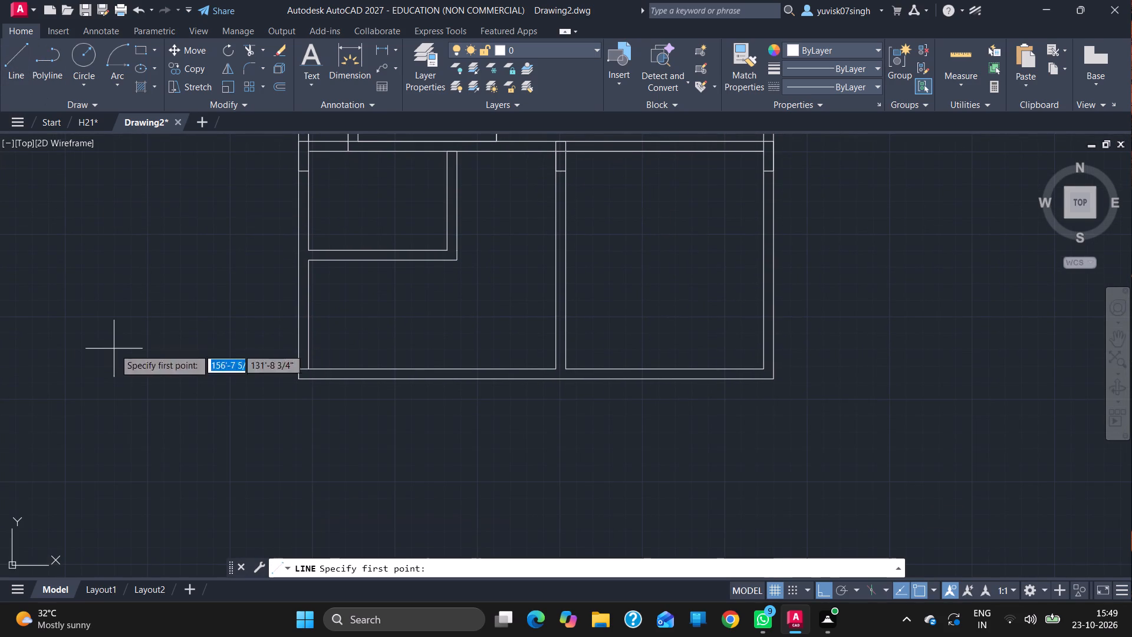
{"action": "left_click_drag", "start_coordinate": [311, 367], "coordinate": [311, 372]}
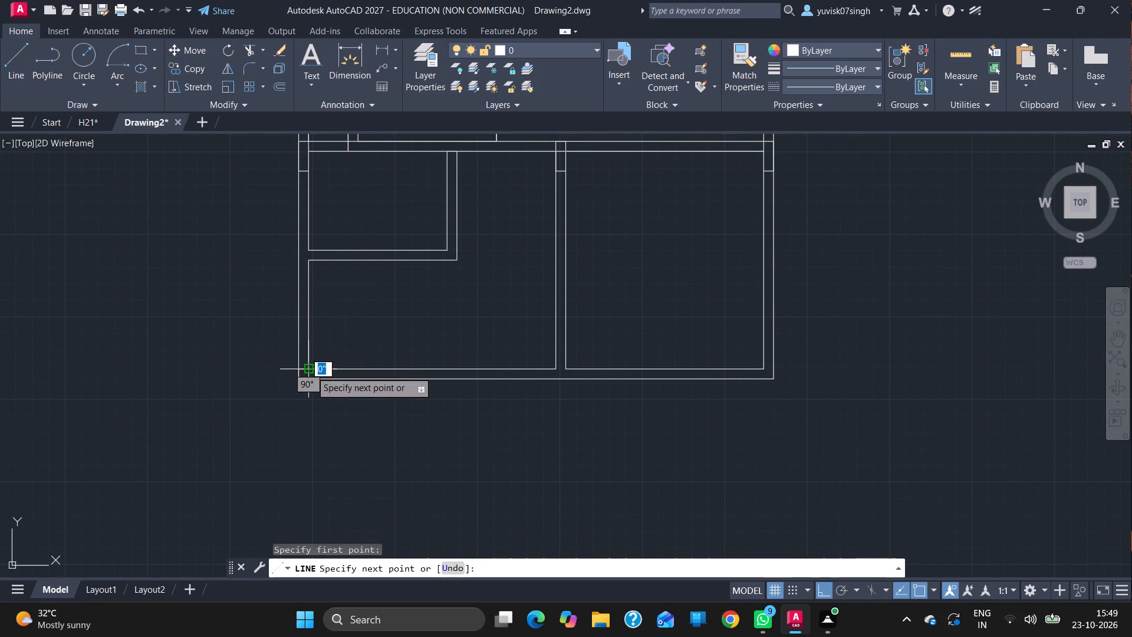
{"action": "left_click_drag", "start_coordinate": [311, 372], "coordinate": [313, 380]}
{"action": "left_click", "coordinate": [313, 380]}
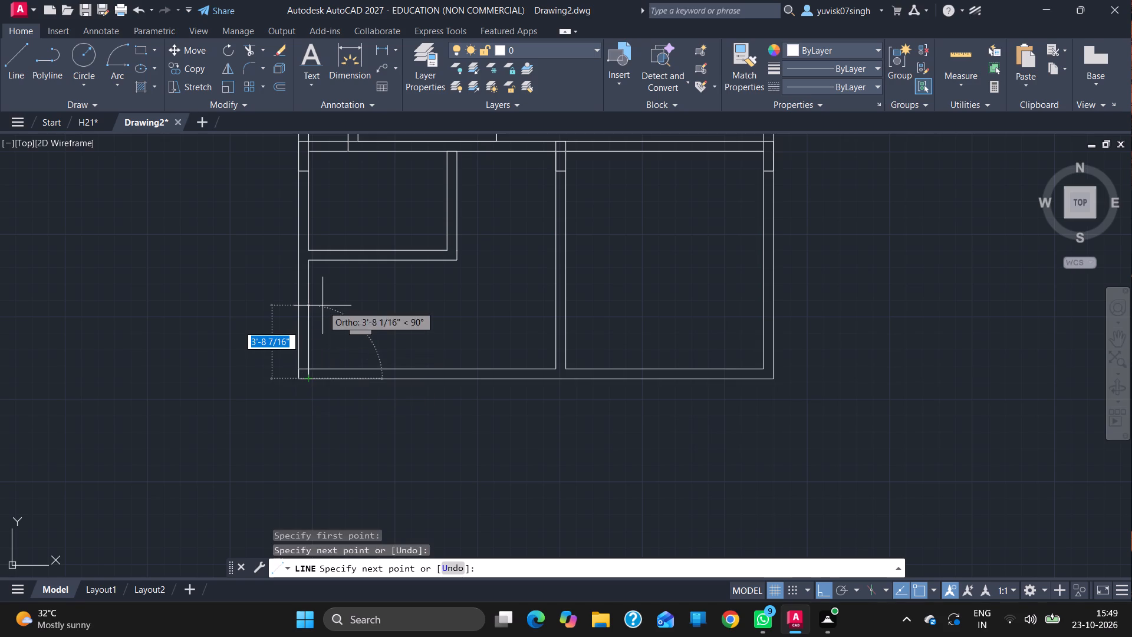
{"action": "key", "text": "1"}
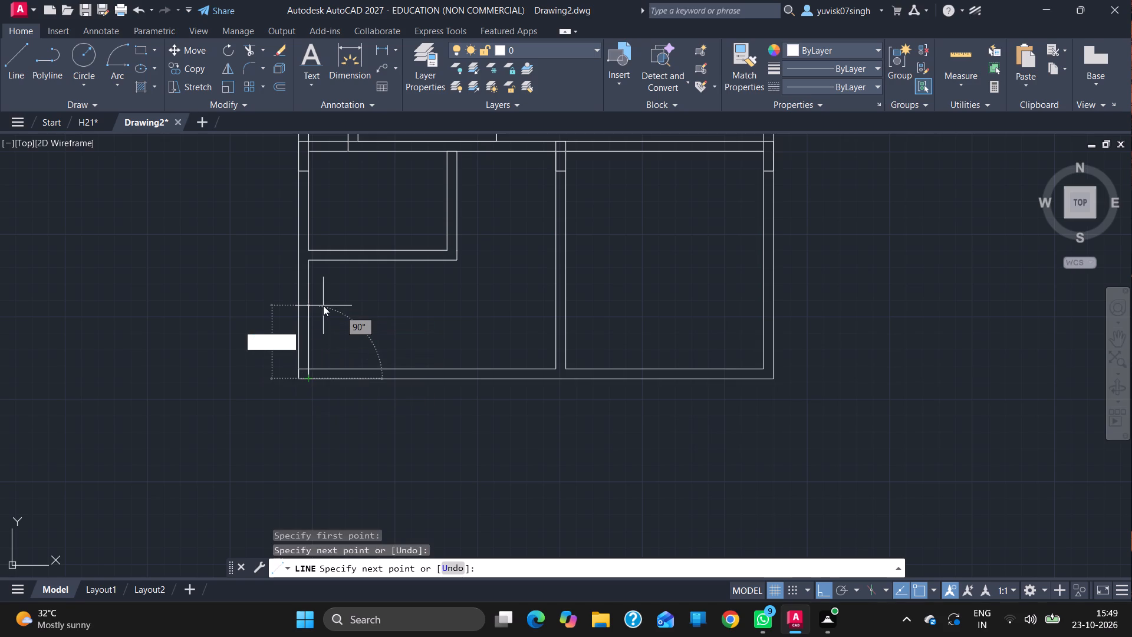
{"action": "key", "text": "apostrophe"}
{"action": "key", "text": "6"}
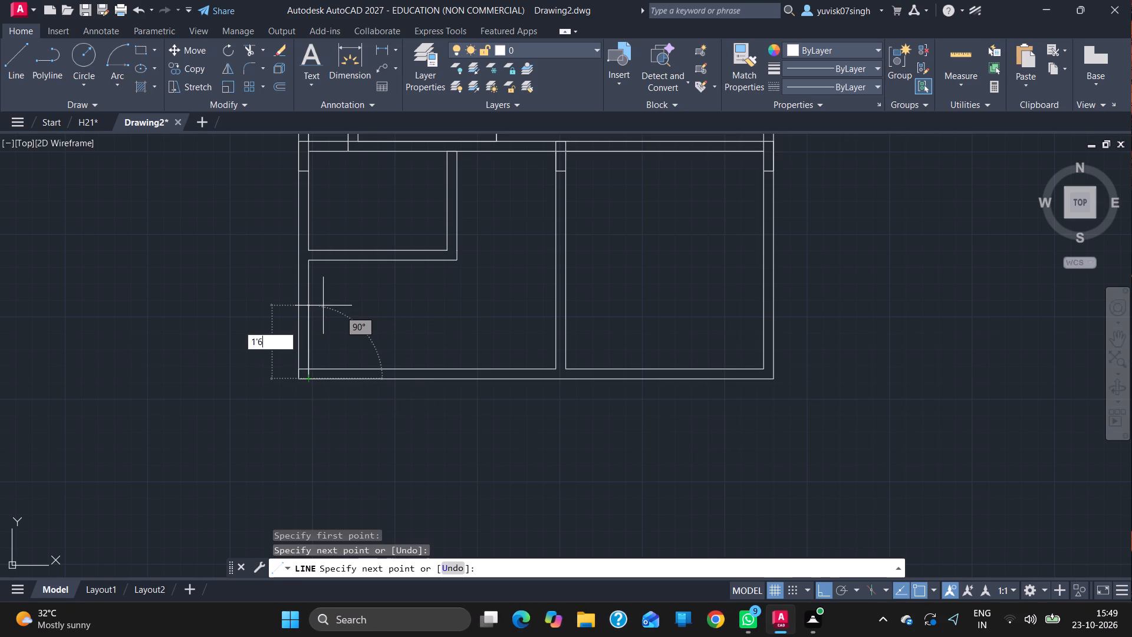
{"action": "key", "text": "Return"}
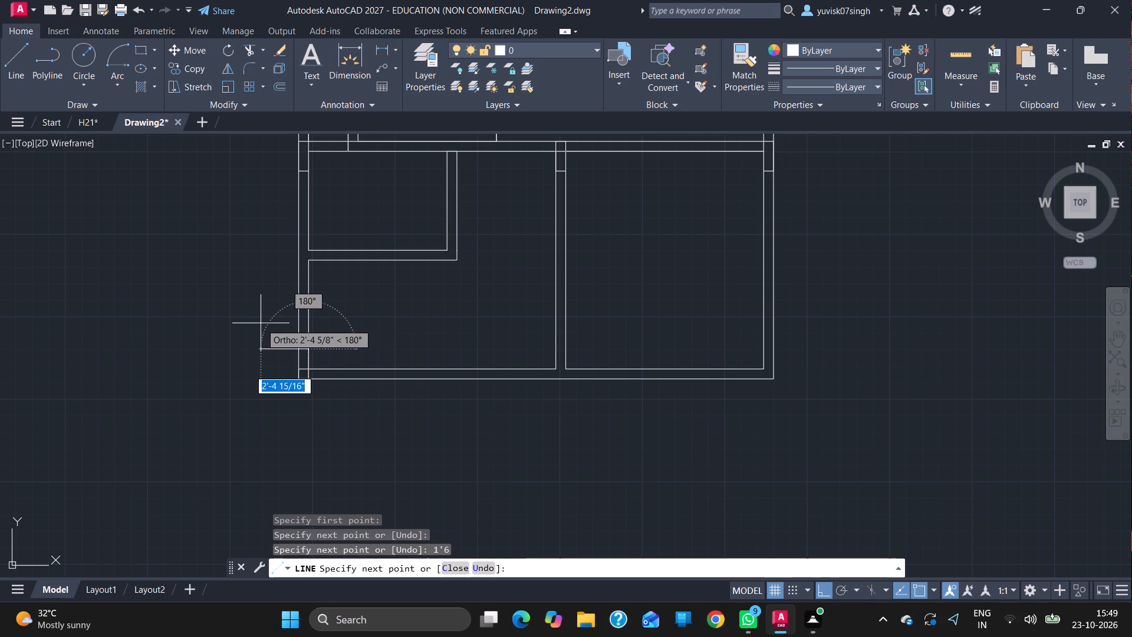
{"action": "left_click", "coordinate": [297, 349]}
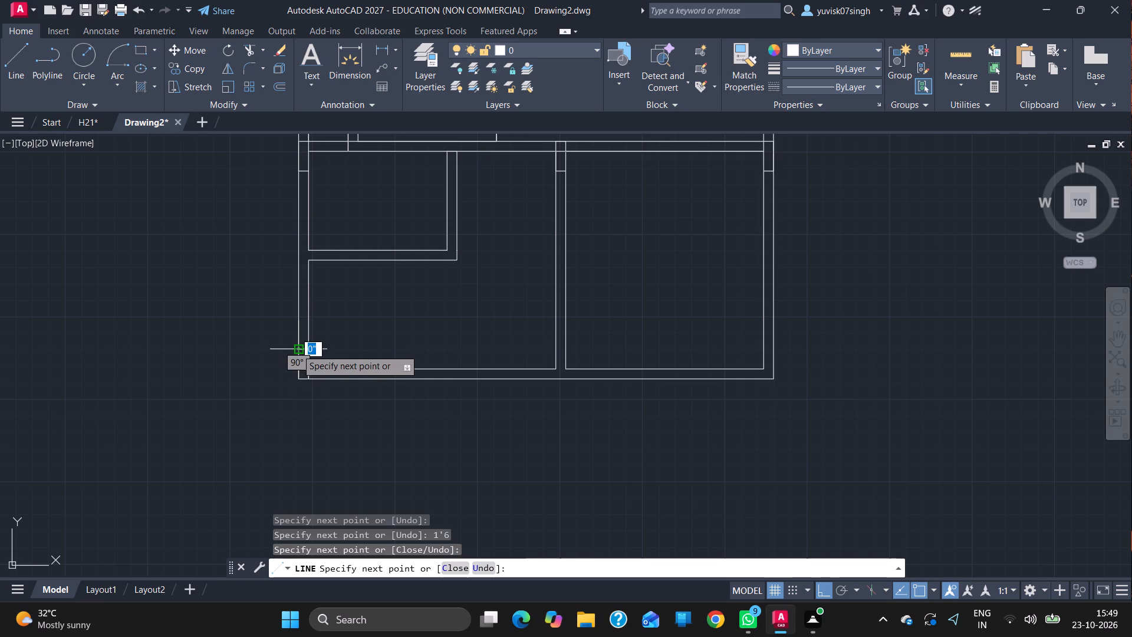
{"action": "key", "text": "Escape"}
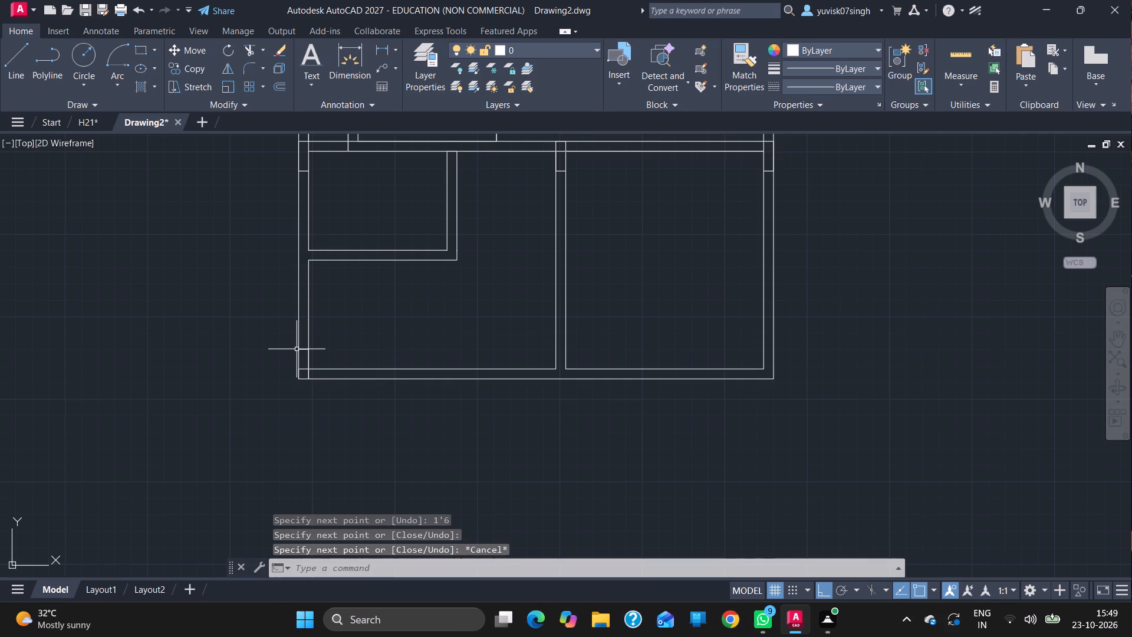
Draw a line from the lower partition's bottom-left end to the bottom wall's outer face, 6" right, 1'6" up and across to the partition's left face.
{"action": "left_click", "coordinate": [17, 58]}
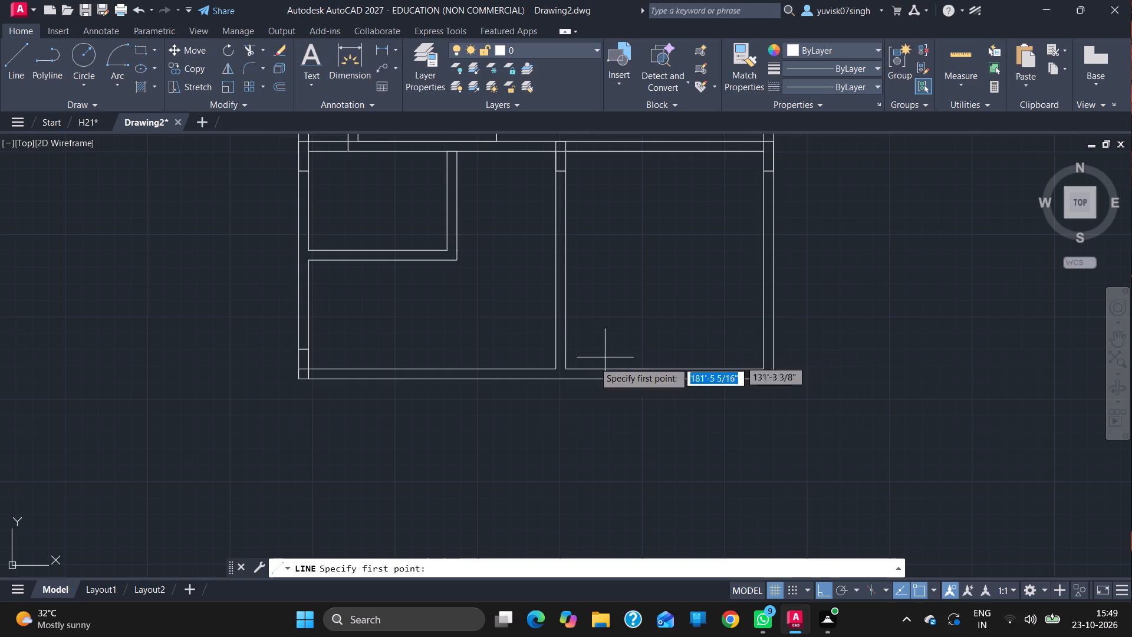
{"action": "left_click", "coordinate": [557, 370]}
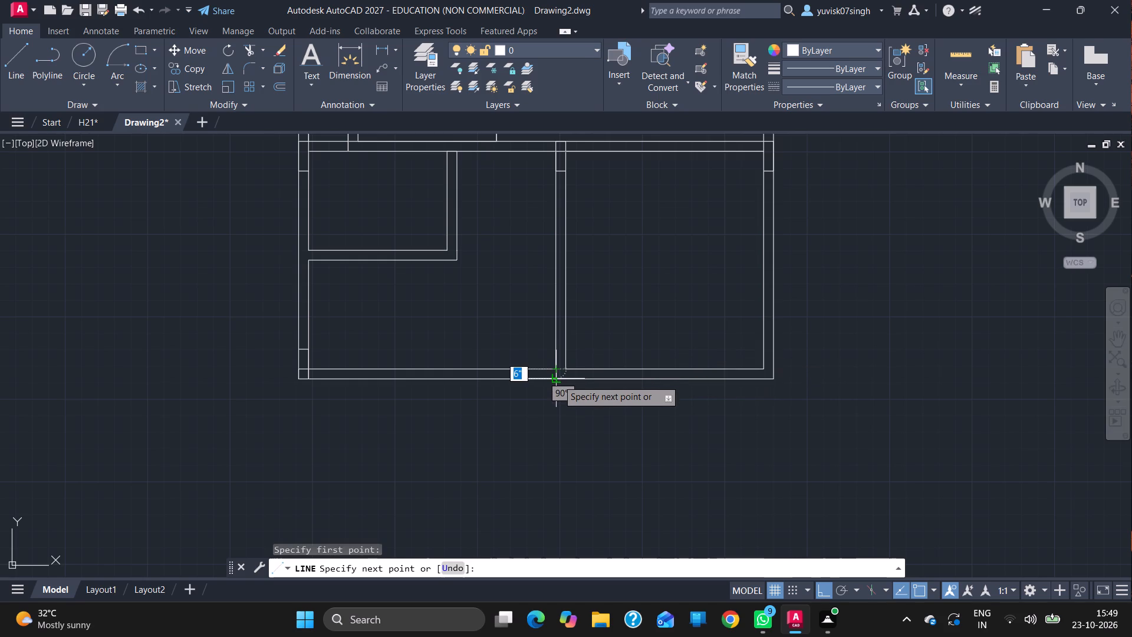
{"action": "left_click_drag", "start_coordinate": [558, 380], "coordinate": [584, 385]}
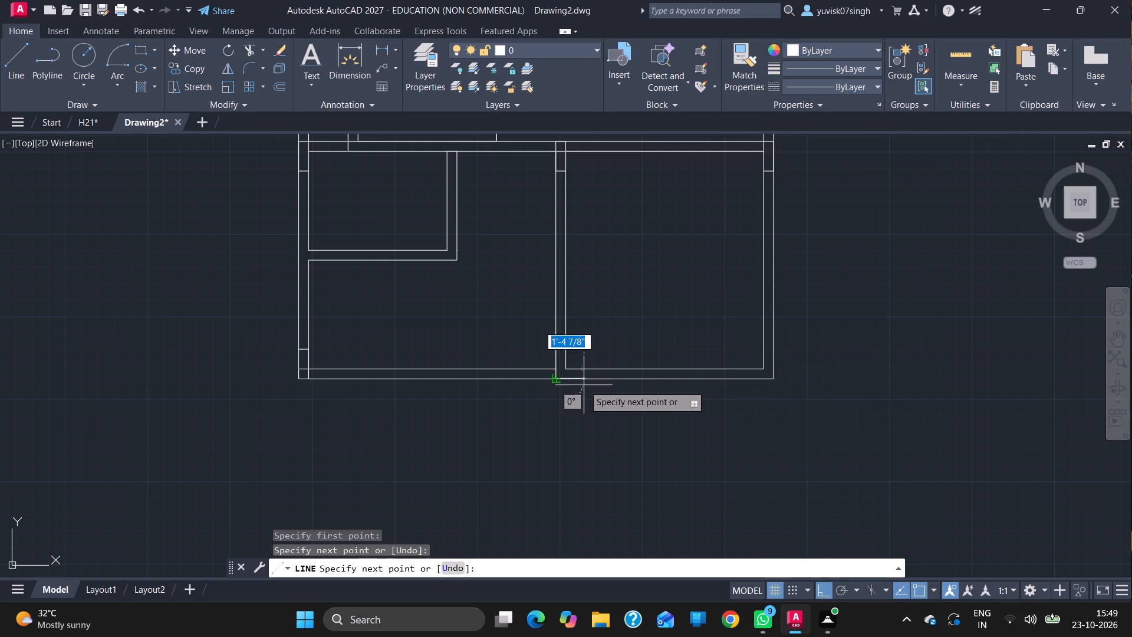
{"action": "key", "text": "6"}
{"action": "key", "text": "Return"}
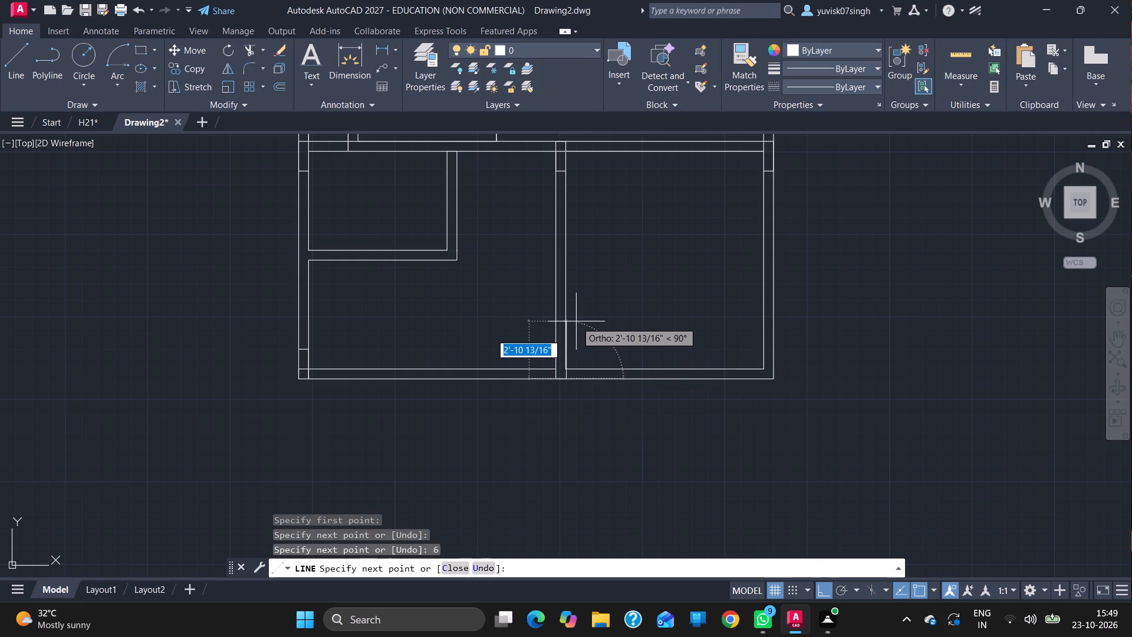
{"action": "key", "text": "1"}
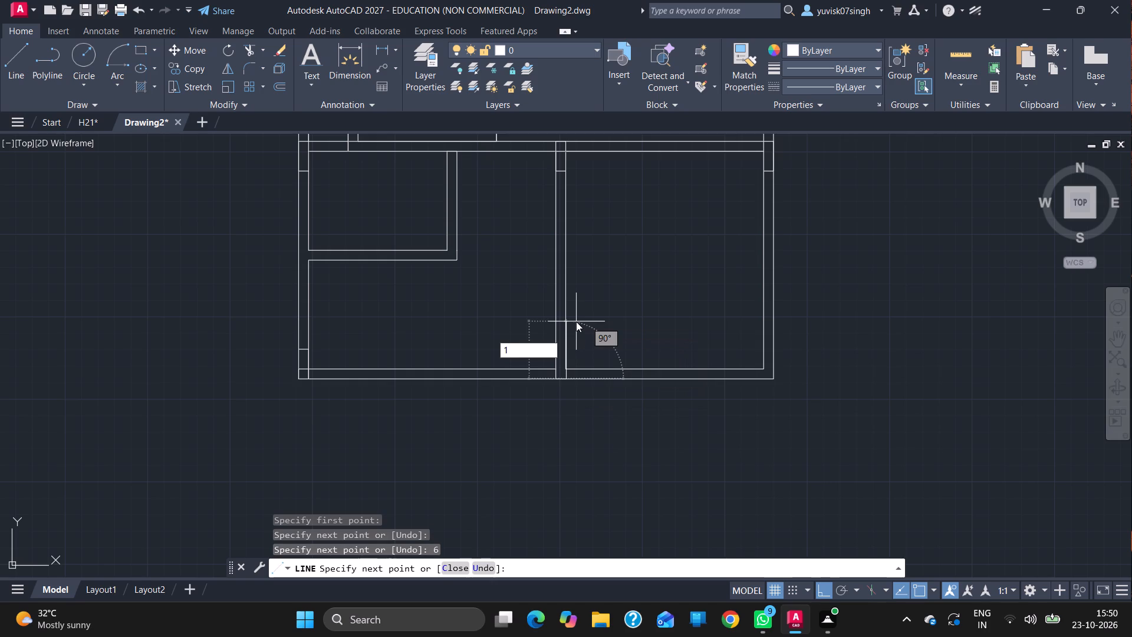
{"action": "type", "text": "'6"}
{"action": "key", "text": "Return"}
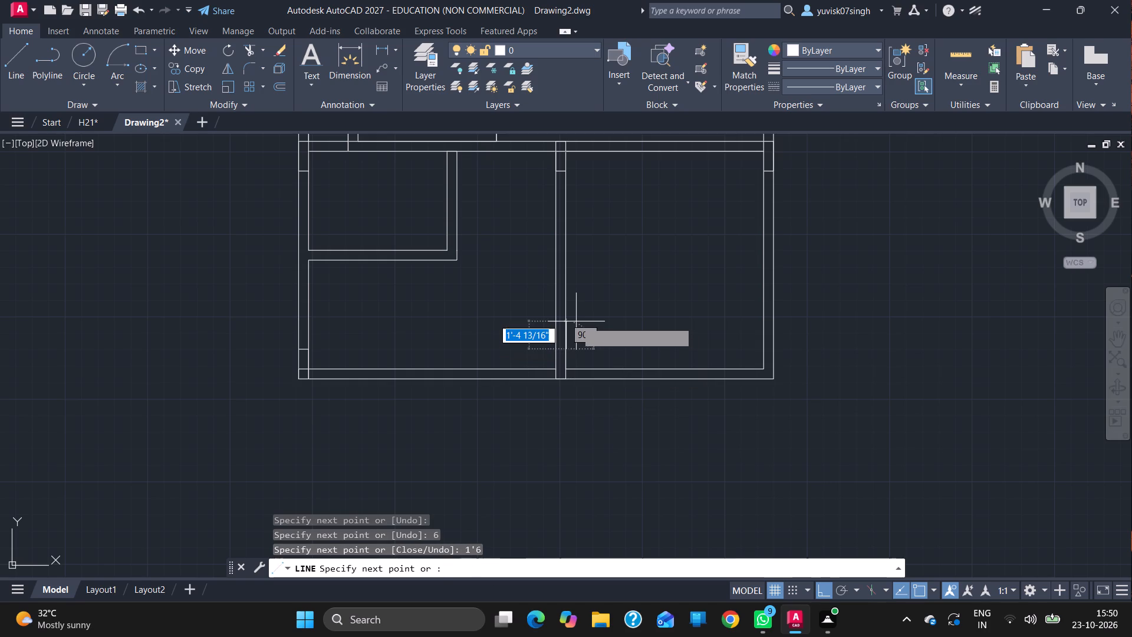
{"action": "left_click", "coordinate": [552, 350]}
{"action": "key", "text": "Escape"}
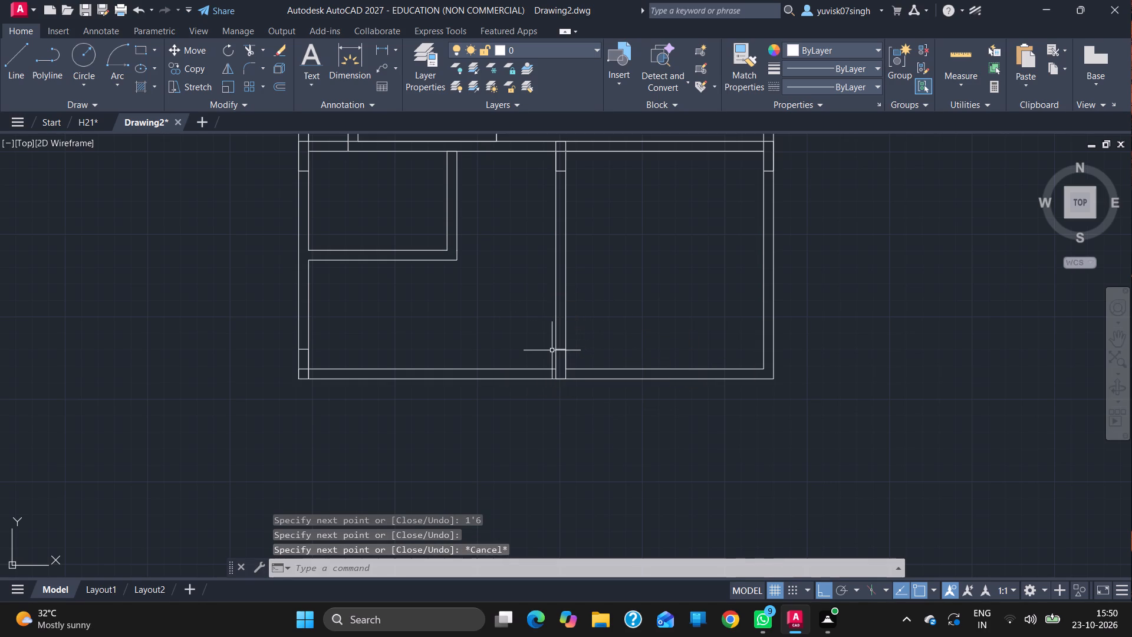
Draw a line from the plan's bottom-right inner corner to the bottom wall's outer face, across to the outer corner, 1'6" up and back to the inner face.
{"action": "left_click", "coordinate": [2, 60]}
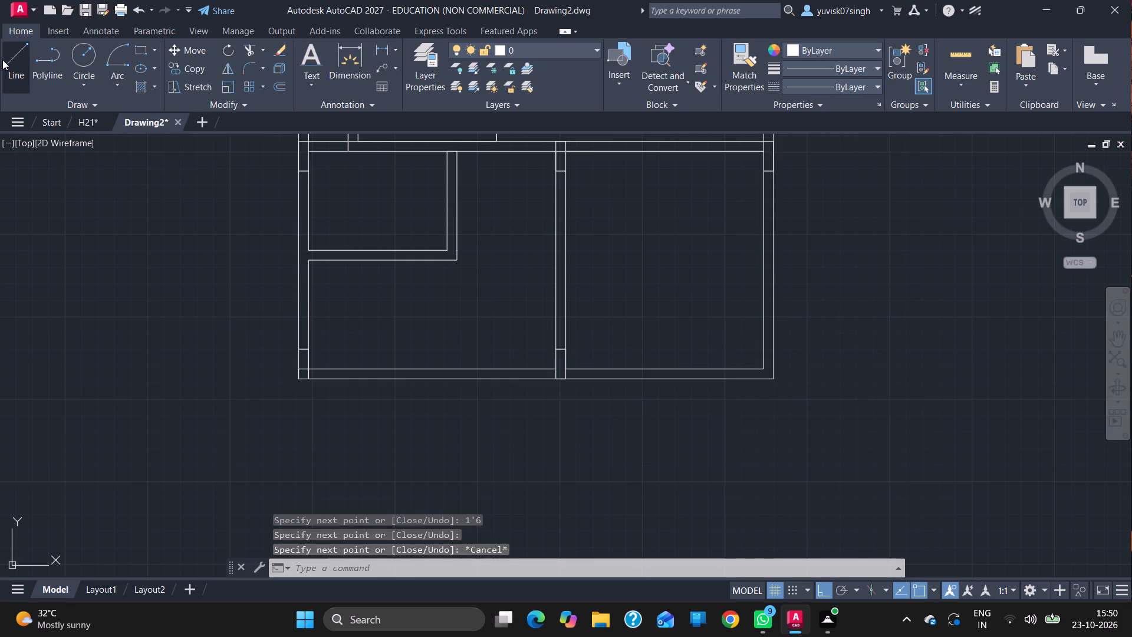
{"action": "left_click", "coordinate": [15, 60]}
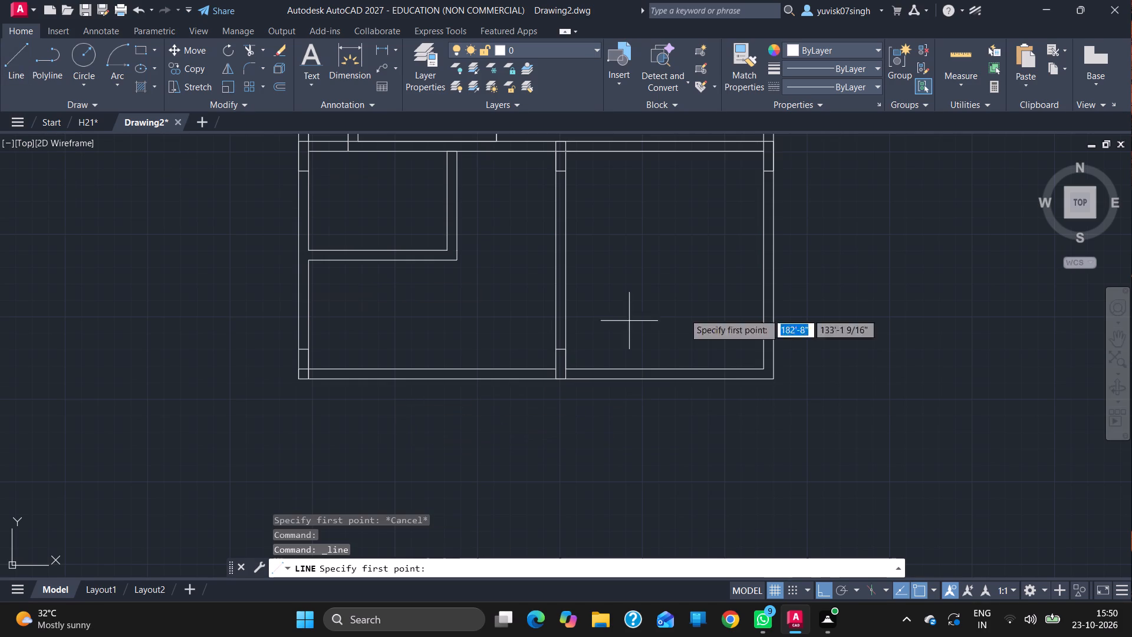
{"action": "left_click", "coordinate": [762, 370]}
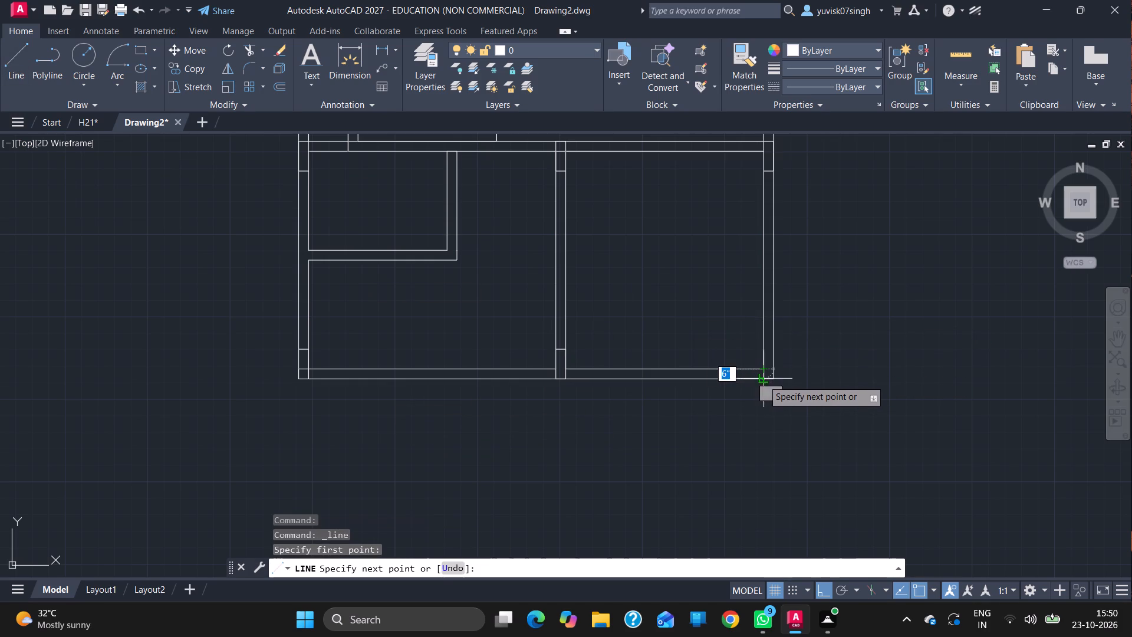
{"action": "left_click", "coordinate": [762, 379]}
{"action": "left_click", "coordinate": [778, 380]}
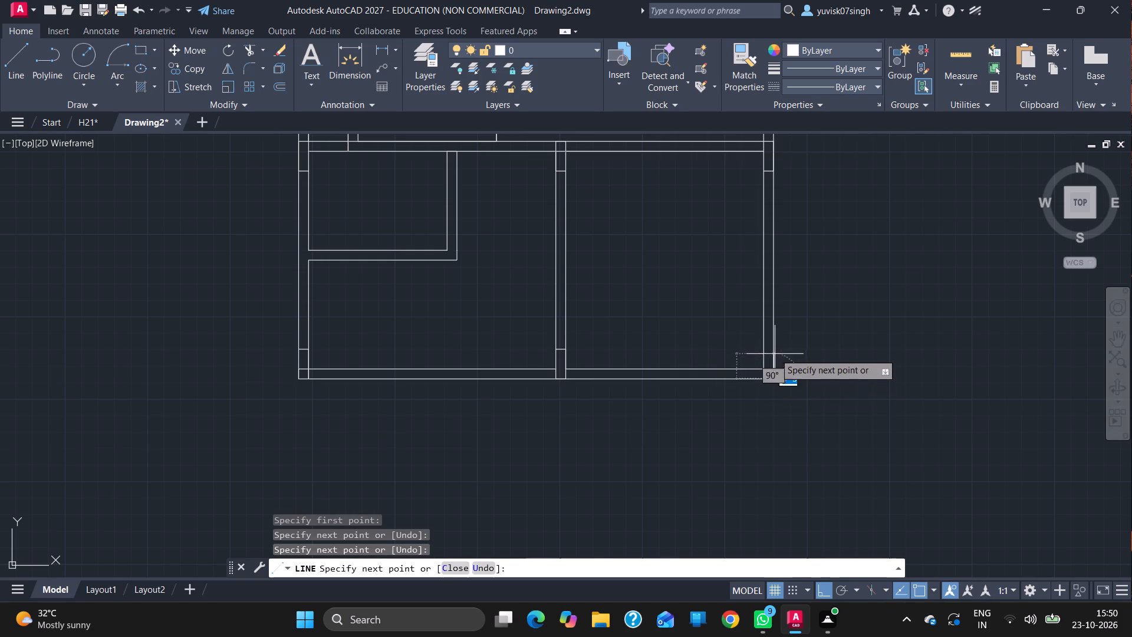
{"action": "key", "text": "1"}
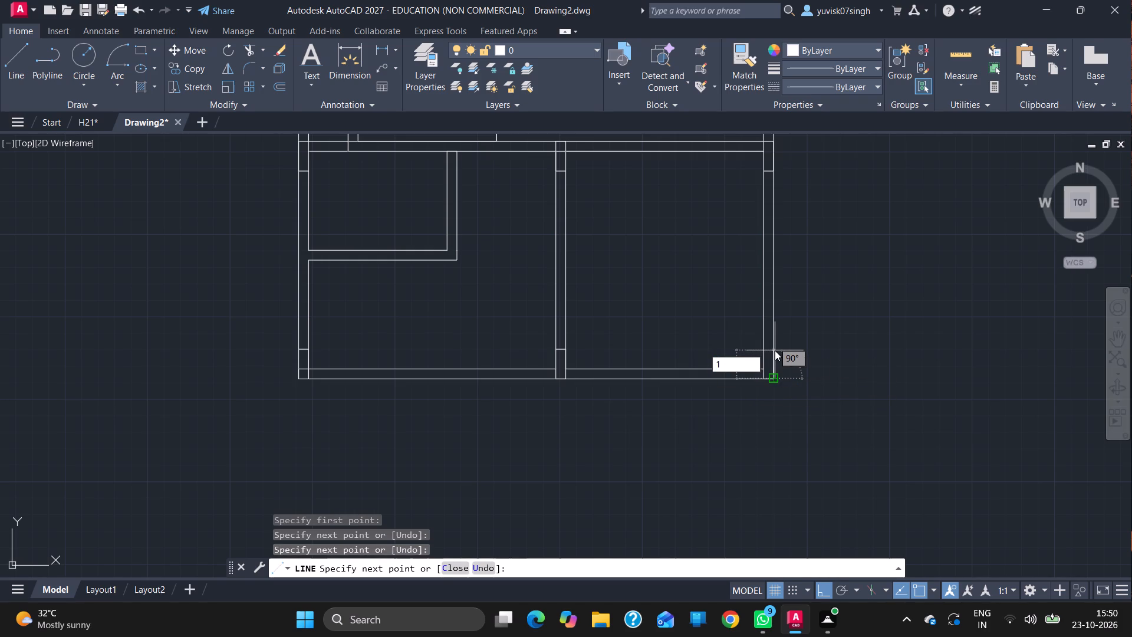
{"action": "type", "text": "'6"}
{"action": "key", "text": "Return"}
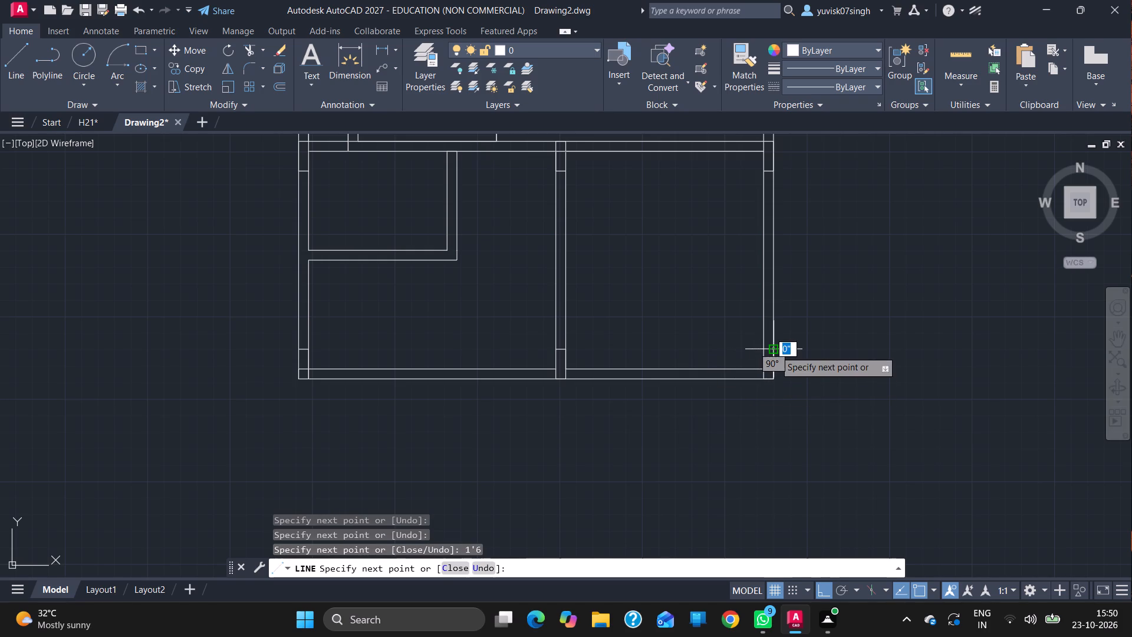
{"action": "left_click", "coordinate": [766, 352]}
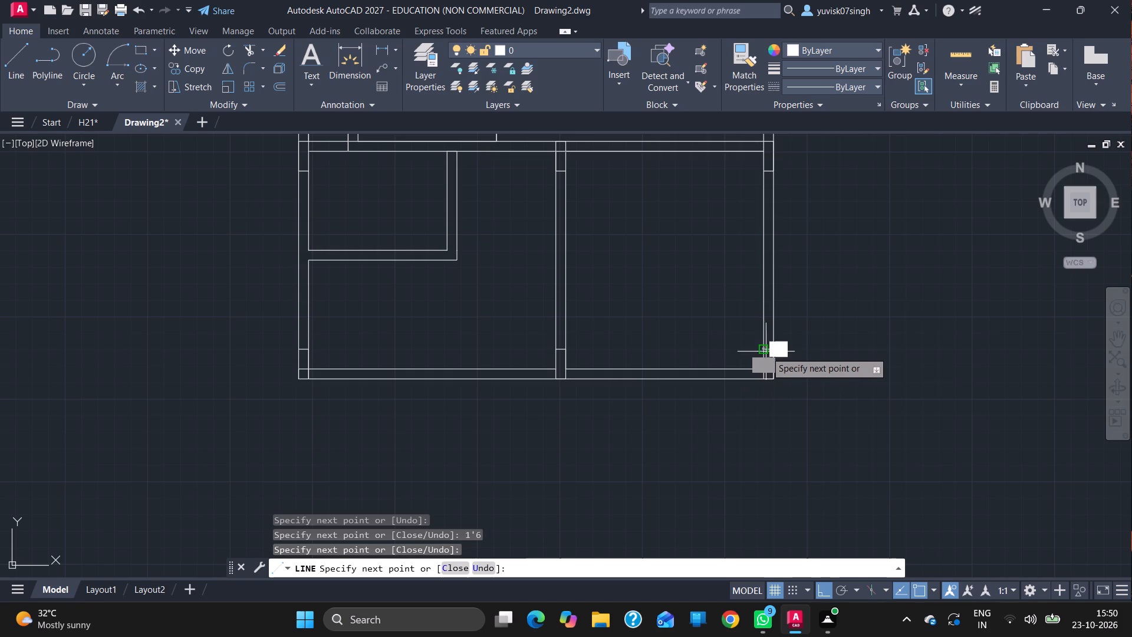
{"action": "key", "text": "Escape"}
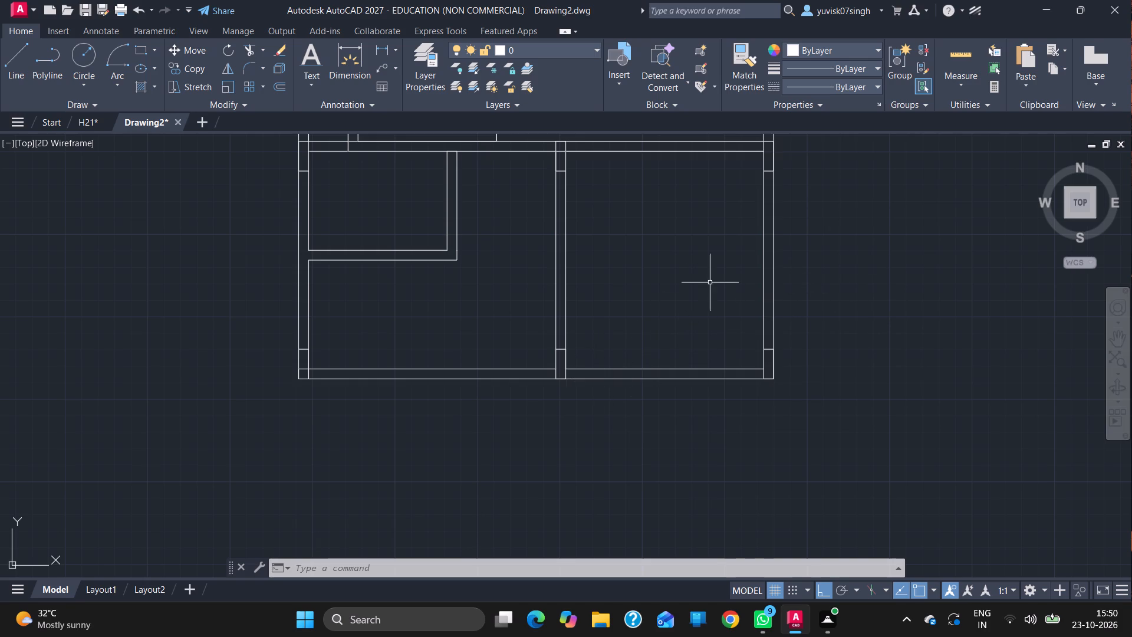
Draw a line from the small lower-left room's top-right inner corner, 3" down and across to its right wall's outer face.
{"action": "left_click", "coordinate": [8, 78]}
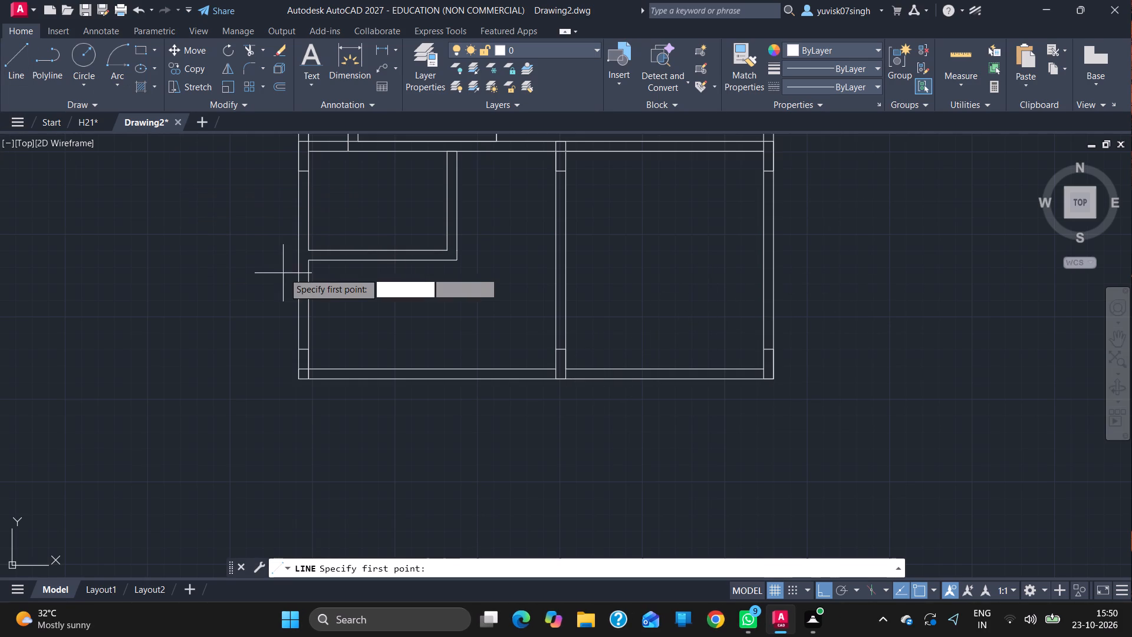
{"action": "left_click", "coordinate": [449, 153]}
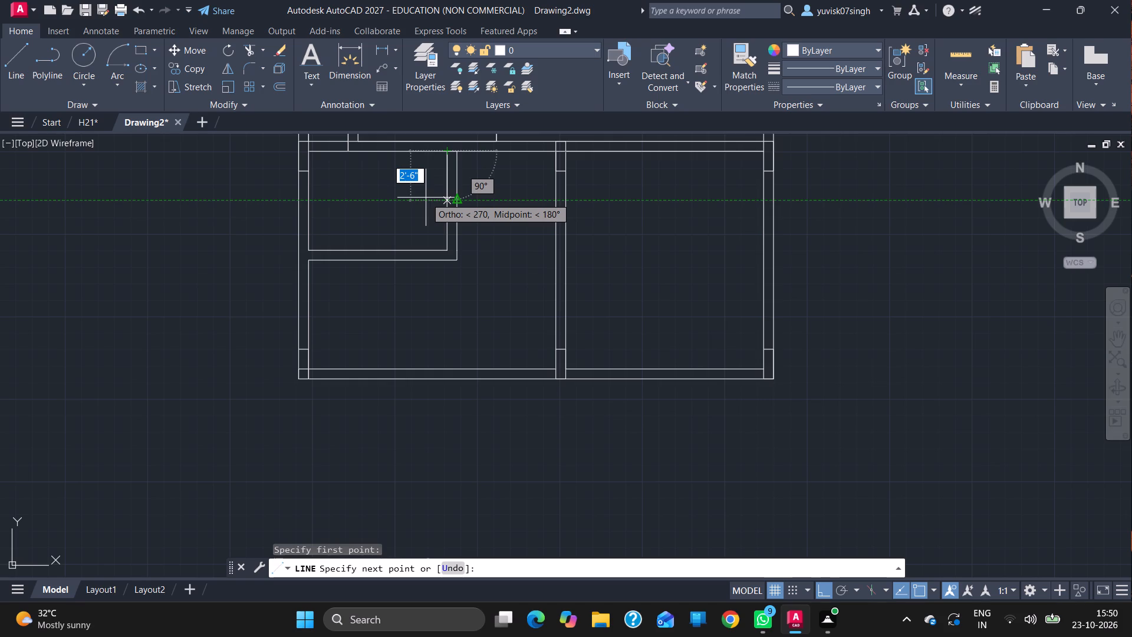
{"action": "key", "text": "3"}
{"action": "key", "text": "Return"}
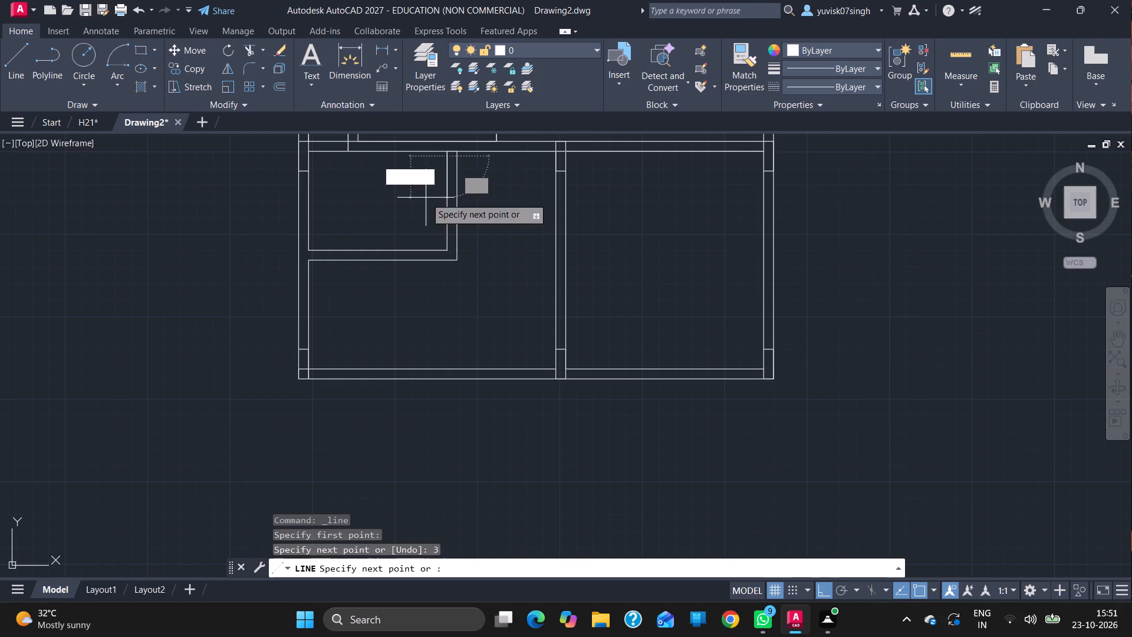
{"action": "left_click", "coordinate": [457, 157]}
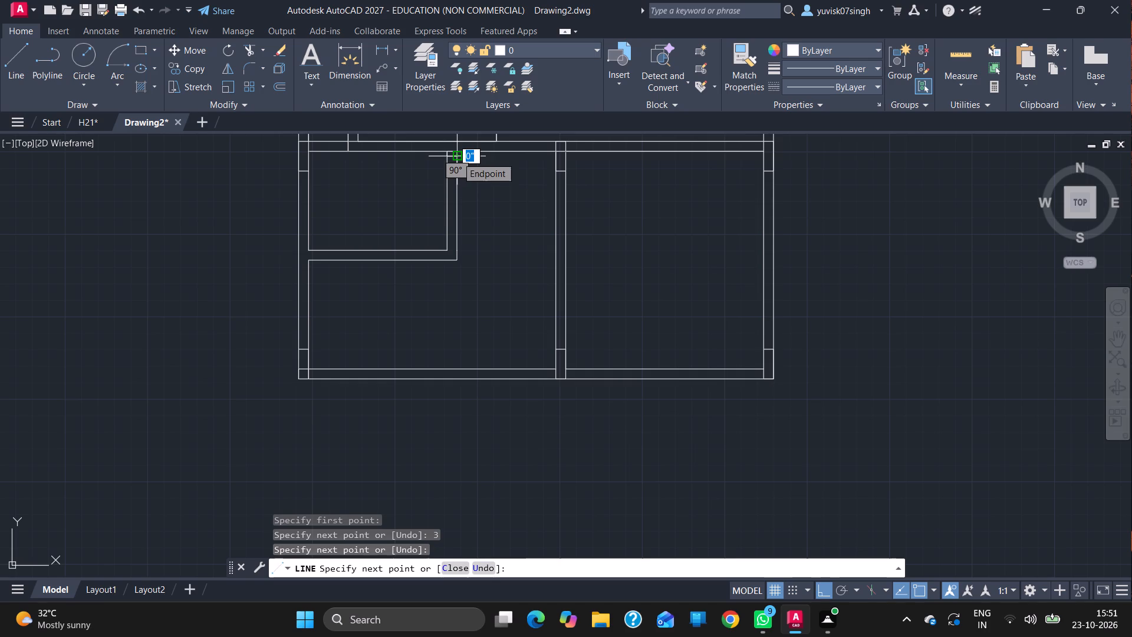
{"action": "key", "text": "Escape"}
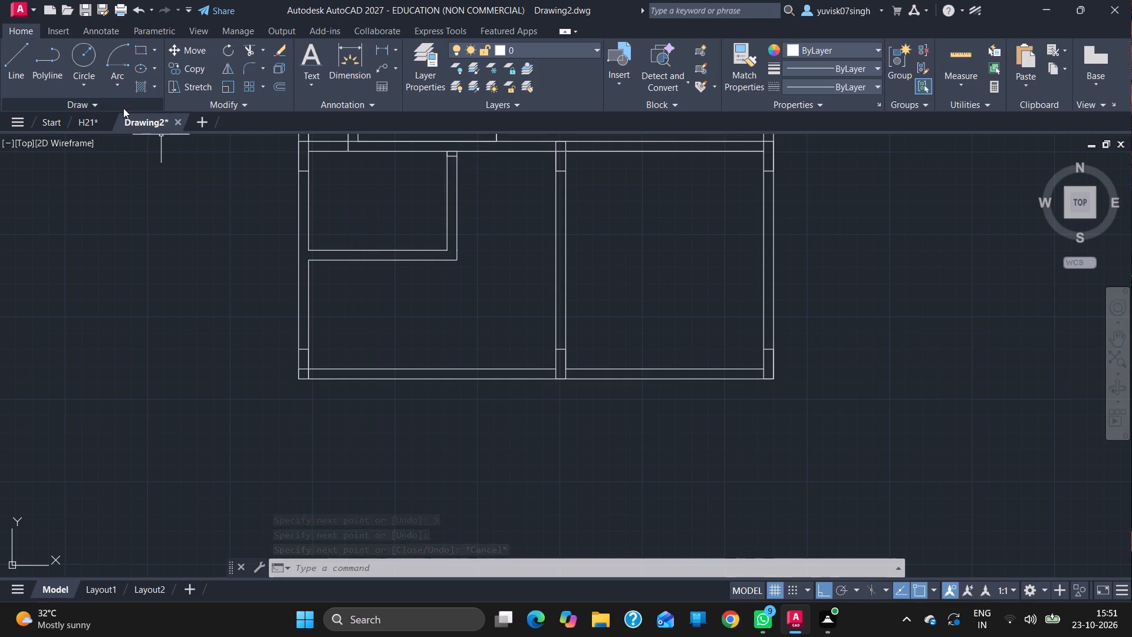
Draw a line from the inner end of the 3" mark, 2' down and across to the small room's right wall outer face.
{"action": "left_click", "coordinate": [14, 78]}
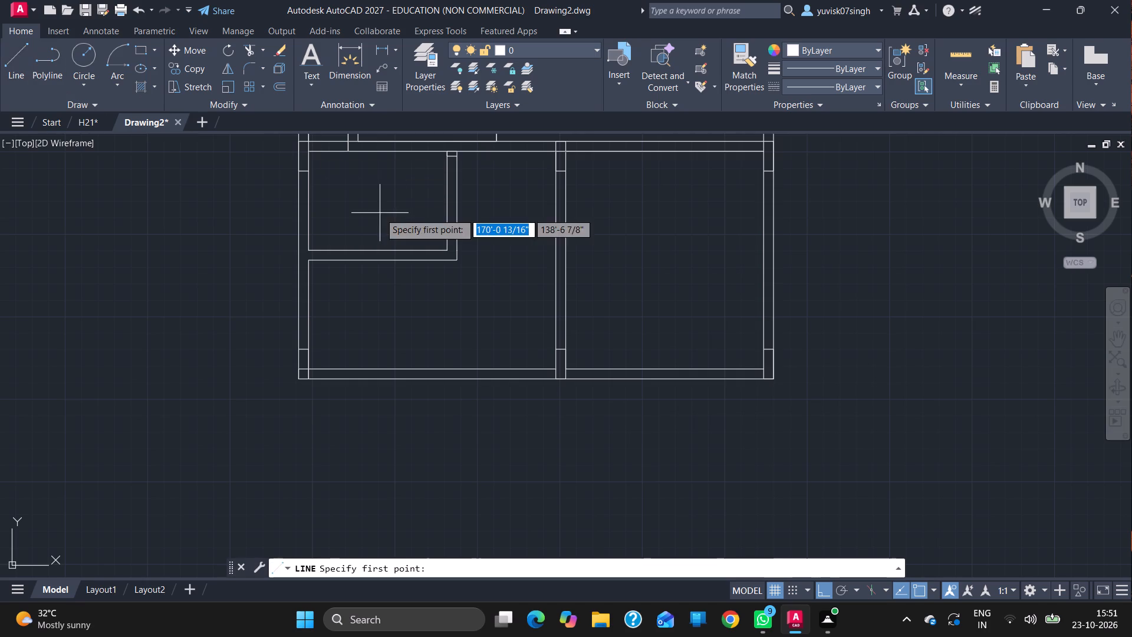
{"action": "left_click_drag", "start_coordinate": [445, 158], "coordinate": [452, 178]}
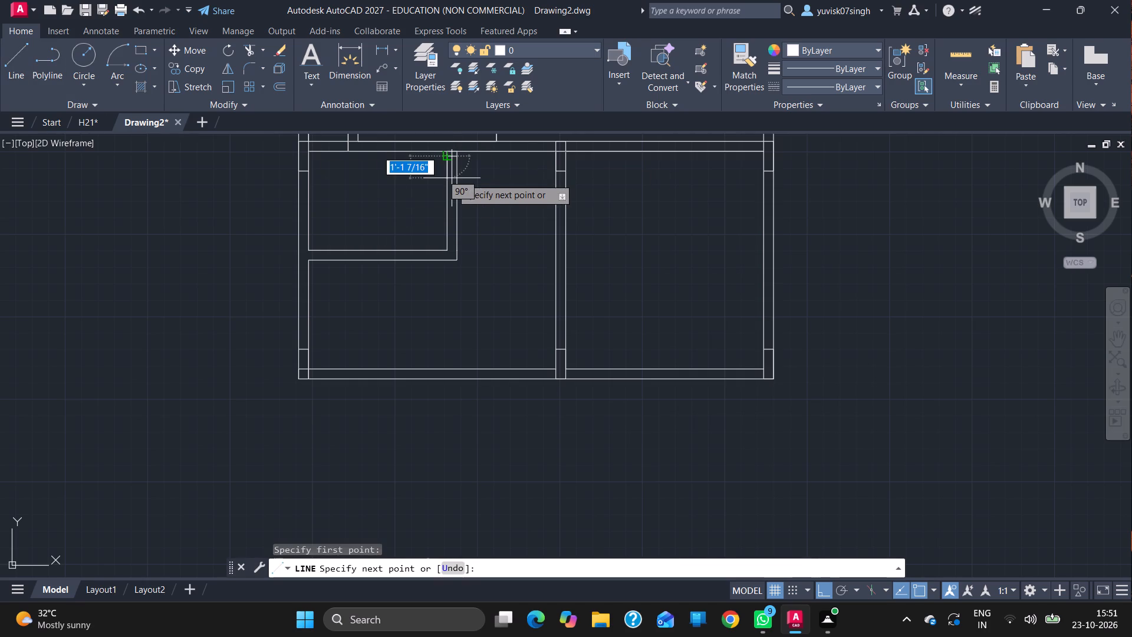
{"action": "left_click_drag", "start_coordinate": [452, 178], "coordinate": [451, 188]}
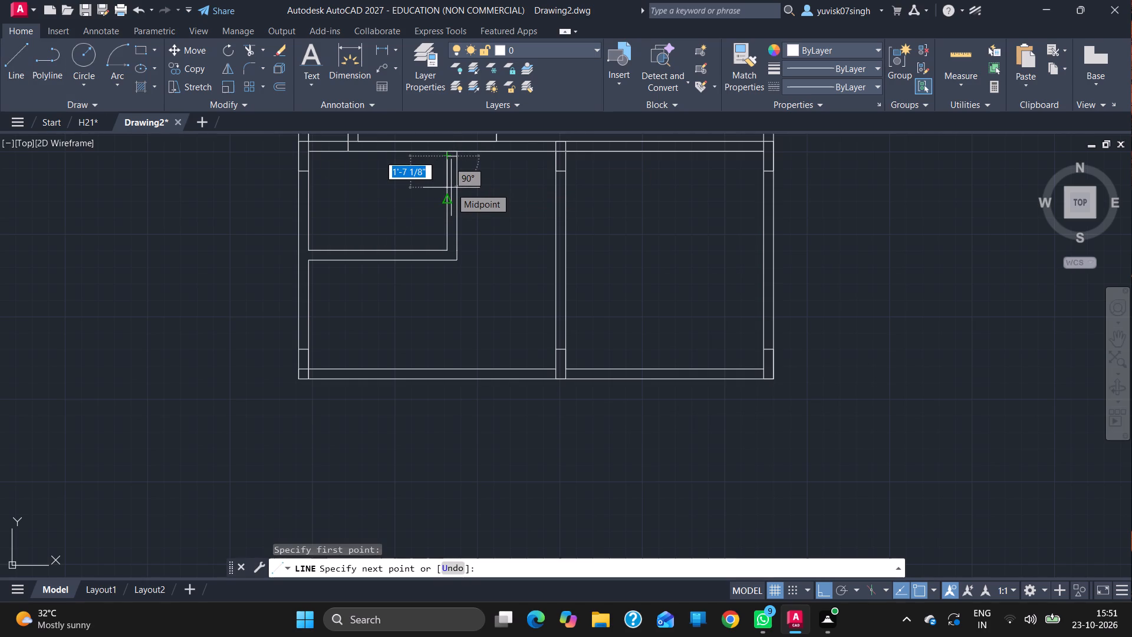
{"action": "key", "text": "2"}
{"action": "key", "text": "apostrophe"}
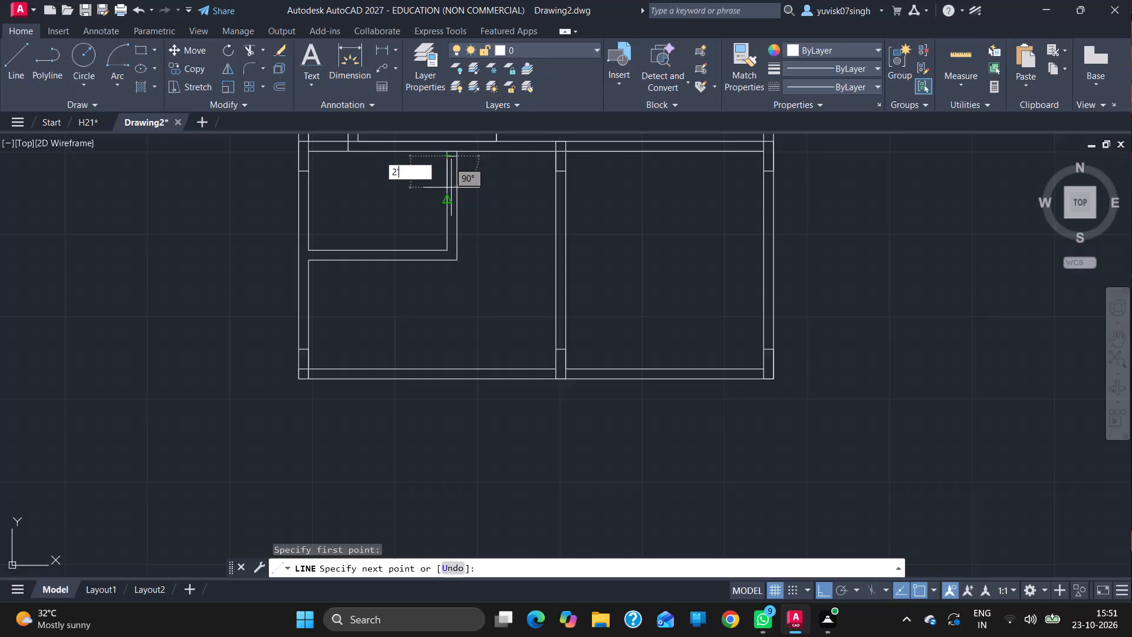
{"action": "key", "text": "Return"}
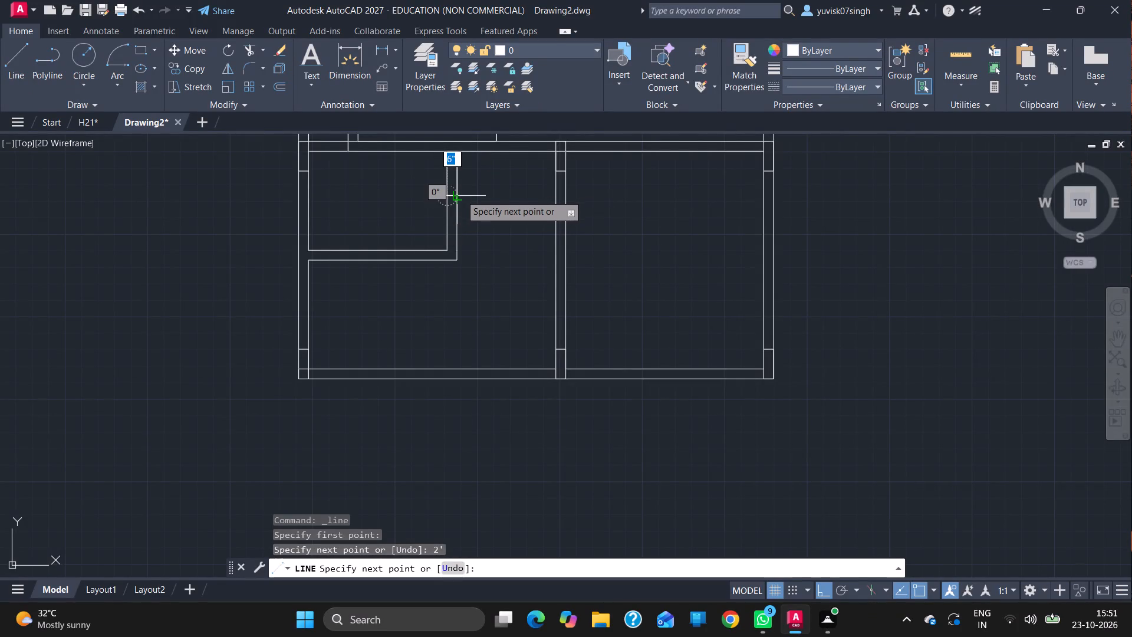
{"action": "left_click", "coordinate": [460, 195]}
{"action": "key", "text": "Escape"}
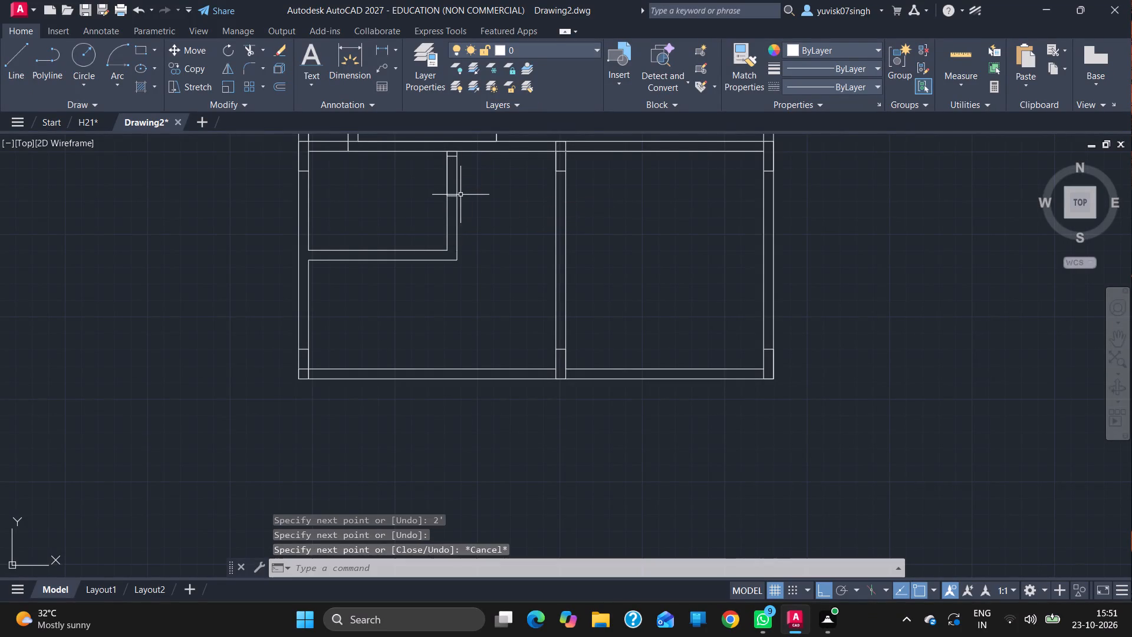
Trim the outer face of the small room's right wall between the two opening marks.
{"action": "type", "text": "TR"}
{"action": "key", "text": "Return"}
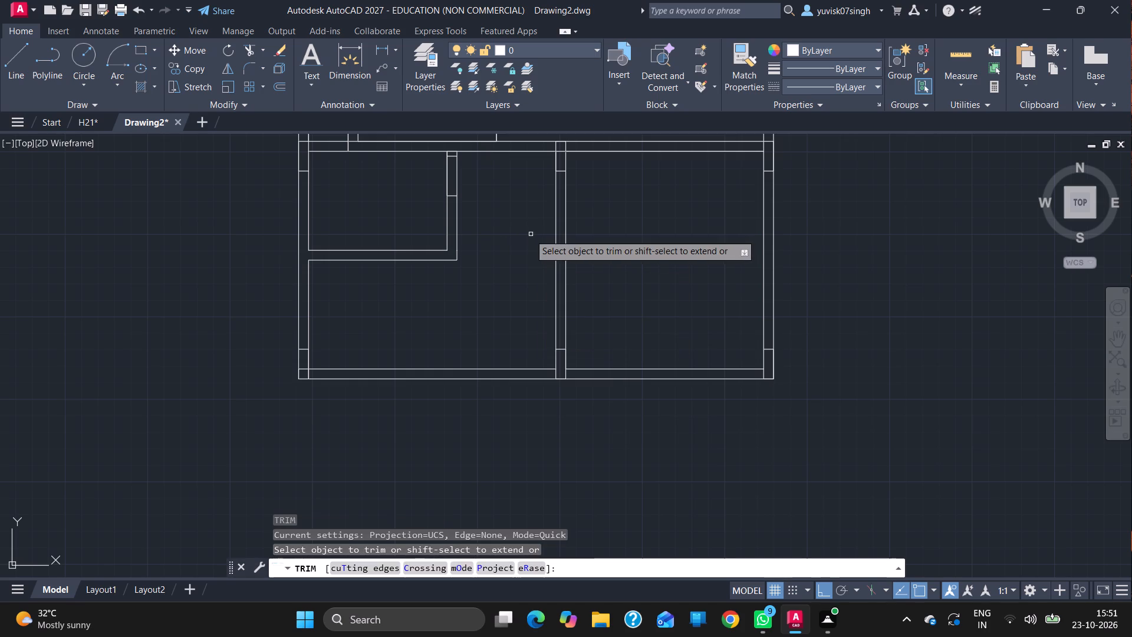
{"action": "left_click", "coordinate": [458, 173]}
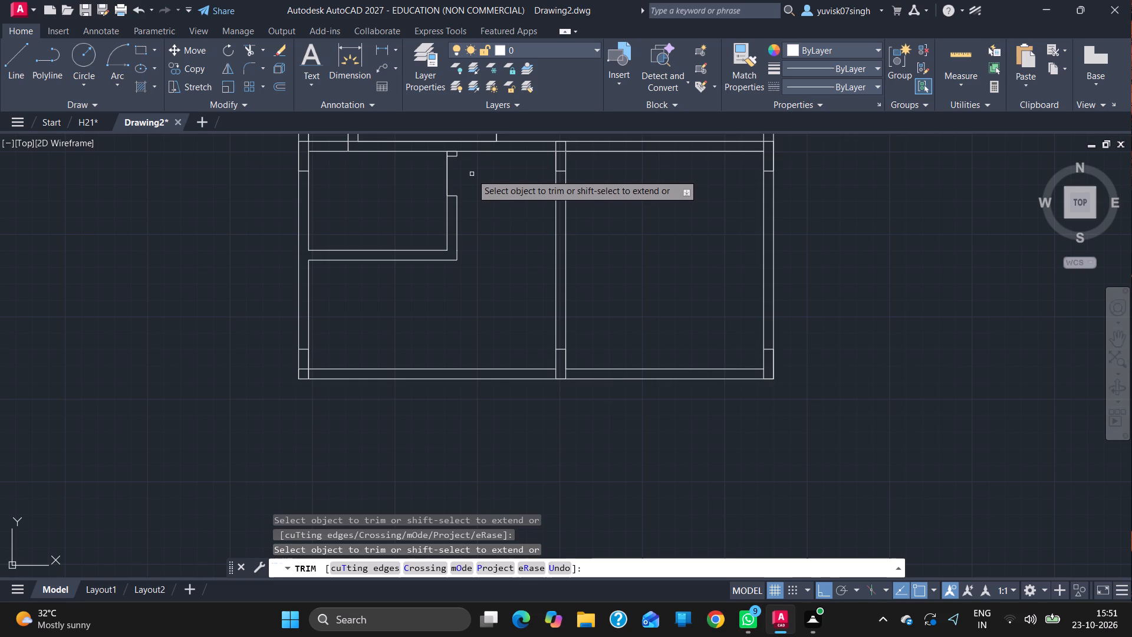
Draw a line across the small room's right wall from the midpoint of its inner face to its outer face.
{"action": "left_click", "coordinate": [27, 80]}
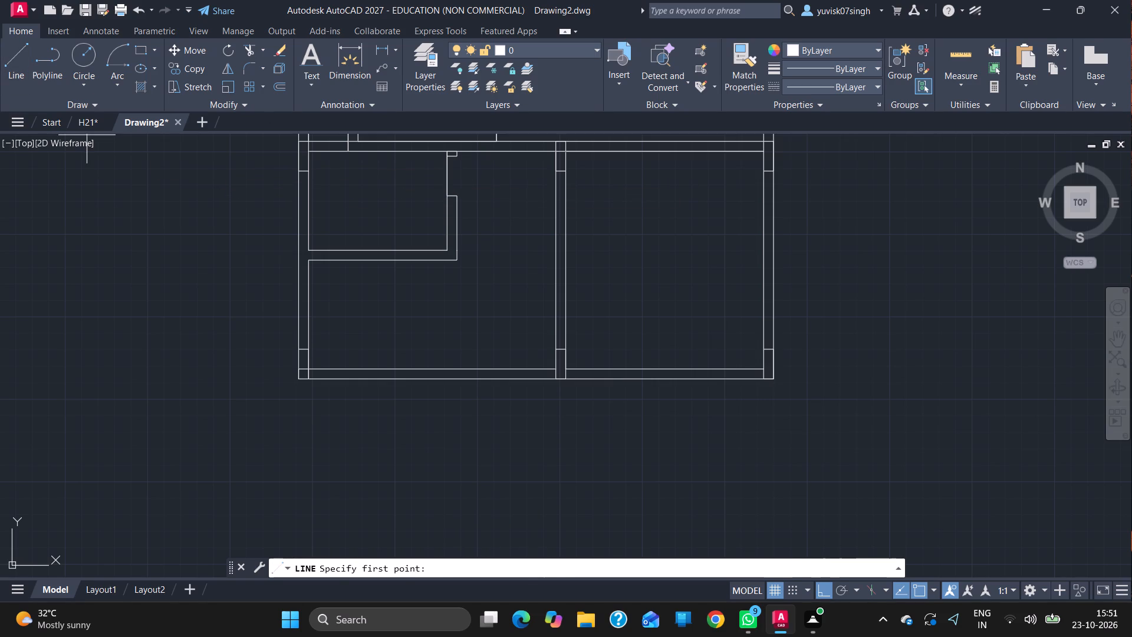
{"action": "left_click", "coordinate": [448, 202]}
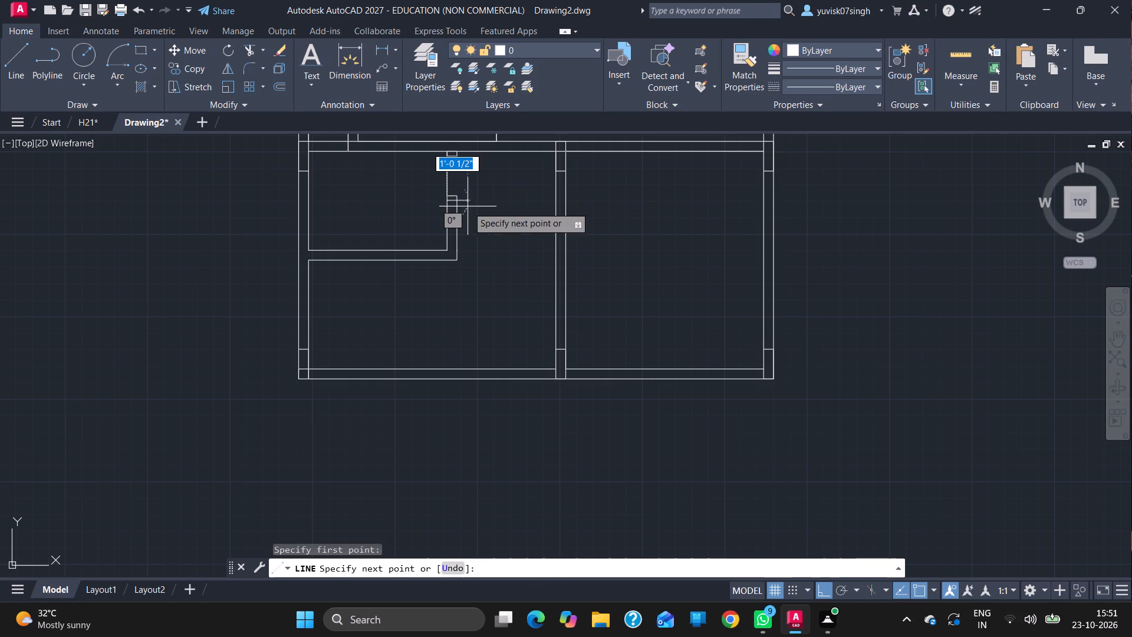
{"action": "left_click", "coordinate": [460, 203]}
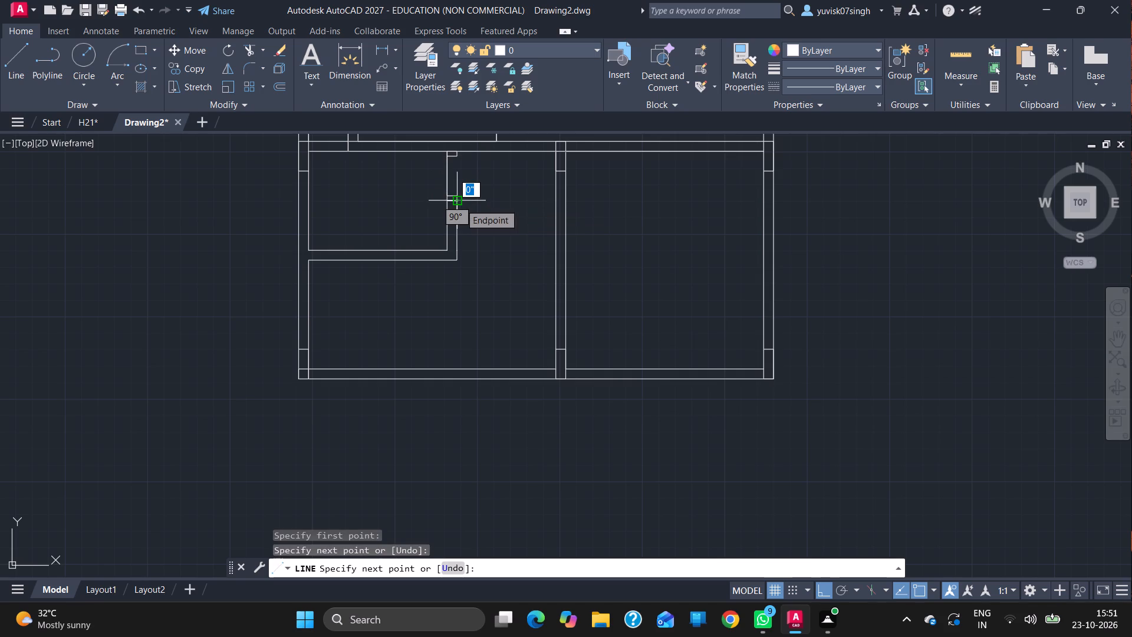
{"action": "key", "text": "Escape"}
Trim away the 2' mark across the small room's right wall and the short outer-face piece above the midpoint line.
{"action": "scroll", "coordinate": [496, 205], "scroll_direction": "up", "scroll_amount": 2, "text": "ctrl"}
{"action": "type", "text": "TR"}
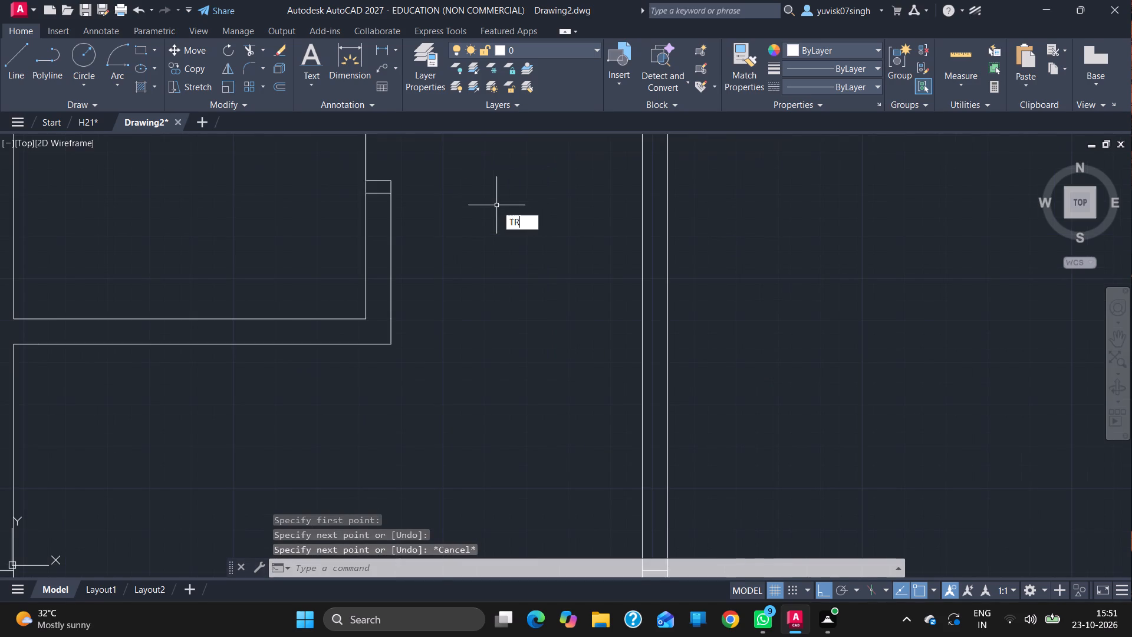
{"action": "key", "text": "Return"}
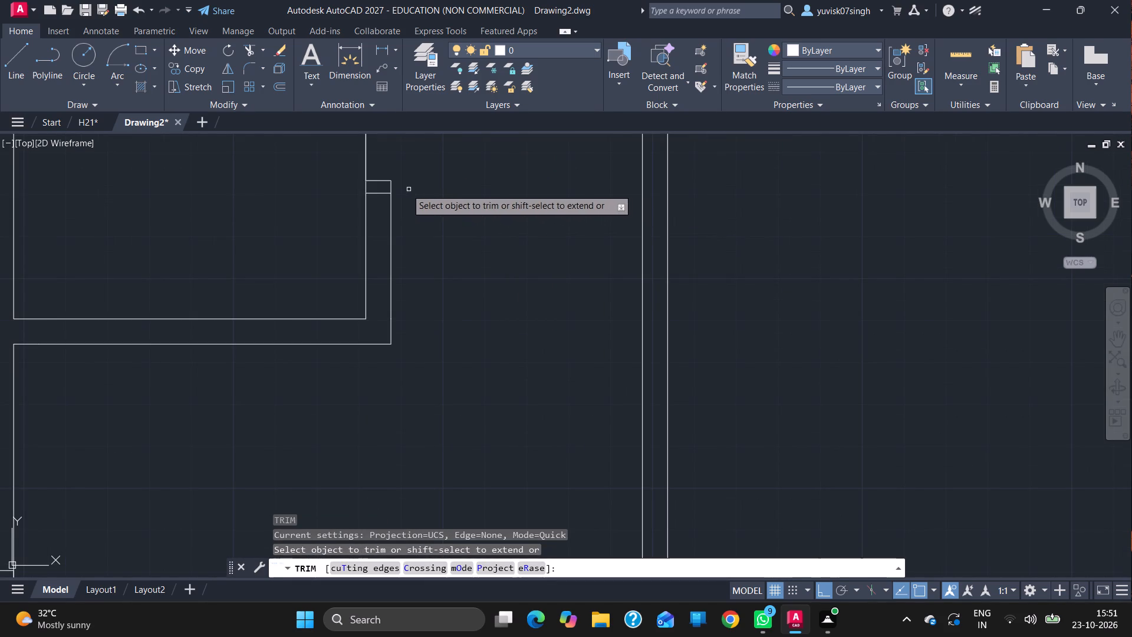
{"action": "left_click_drag", "start_coordinate": [390, 183], "coordinate": [382, 181]}
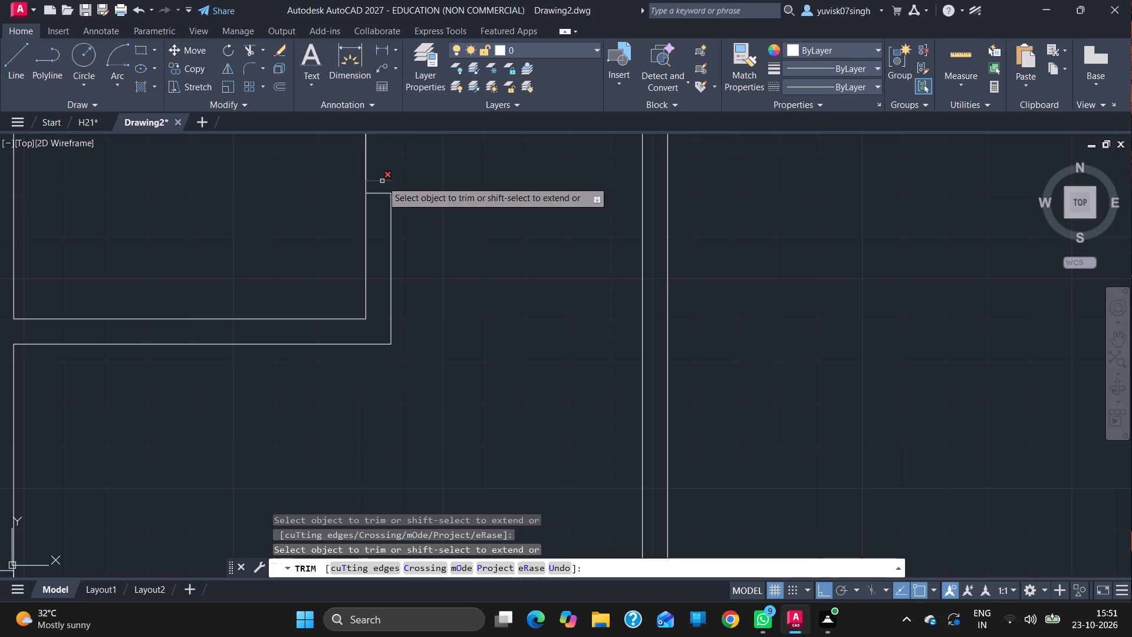
{"action": "left_click", "coordinate": [382, 181]}
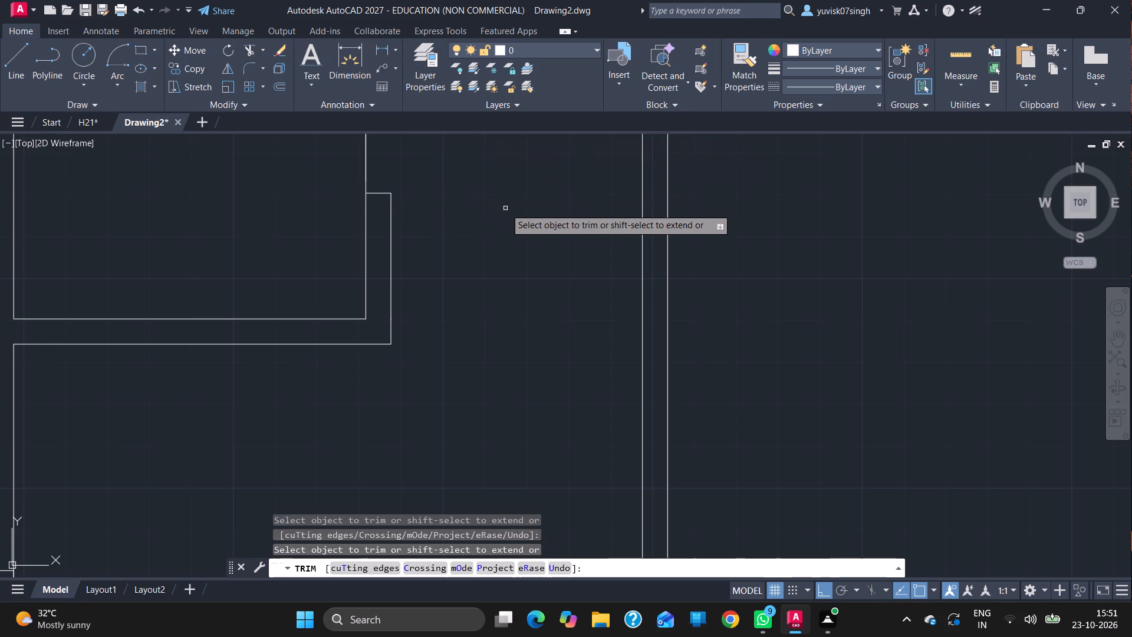
Draw a line from the partition's left face at the bottom wall: 3" left, down across the wall, 3' left, and back up to the inner face.
{"action": "scroll", "coordinate": [505, 208], "scroll_direction": "left", "scroll_amount": 1}
{"action": "scroll", "coordinate": [505, 208], "scroll_direction": "down", "scroll_amount": 2, "text": "ctrl"}
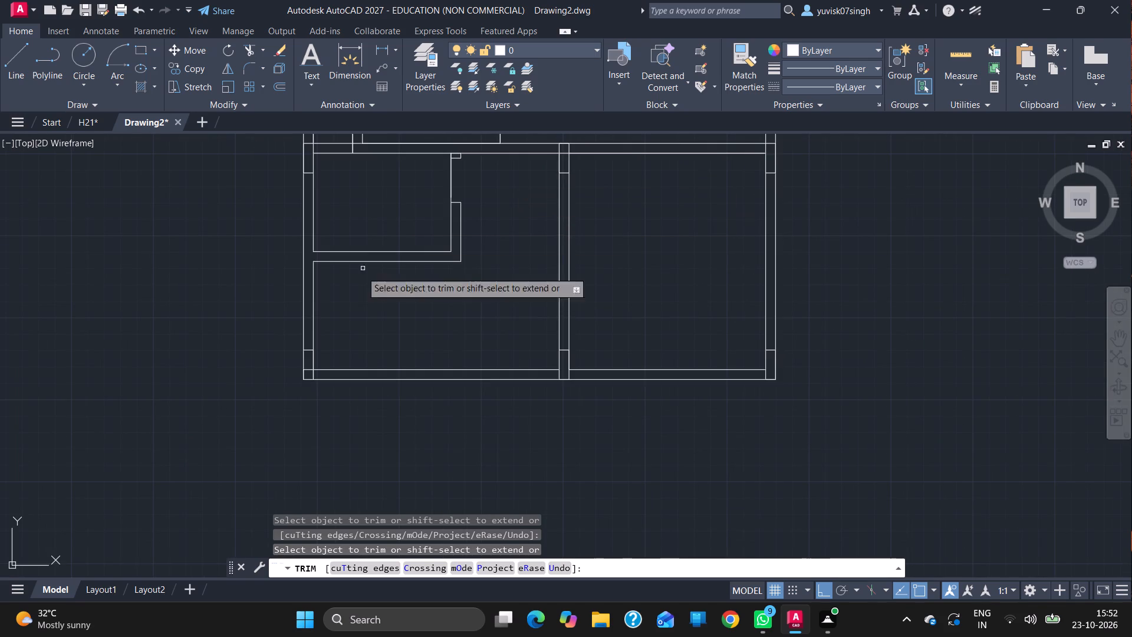
{"action": "left_click", "coordinate": [4, 73]}
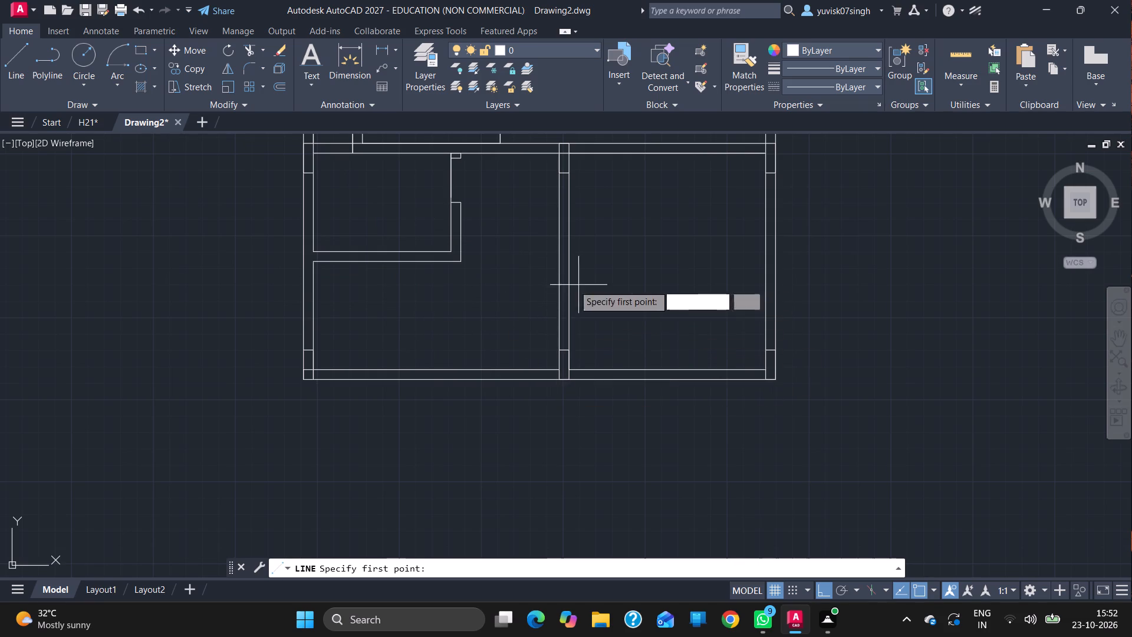
{"action": "left_click", "coordinate": [557, 370]}
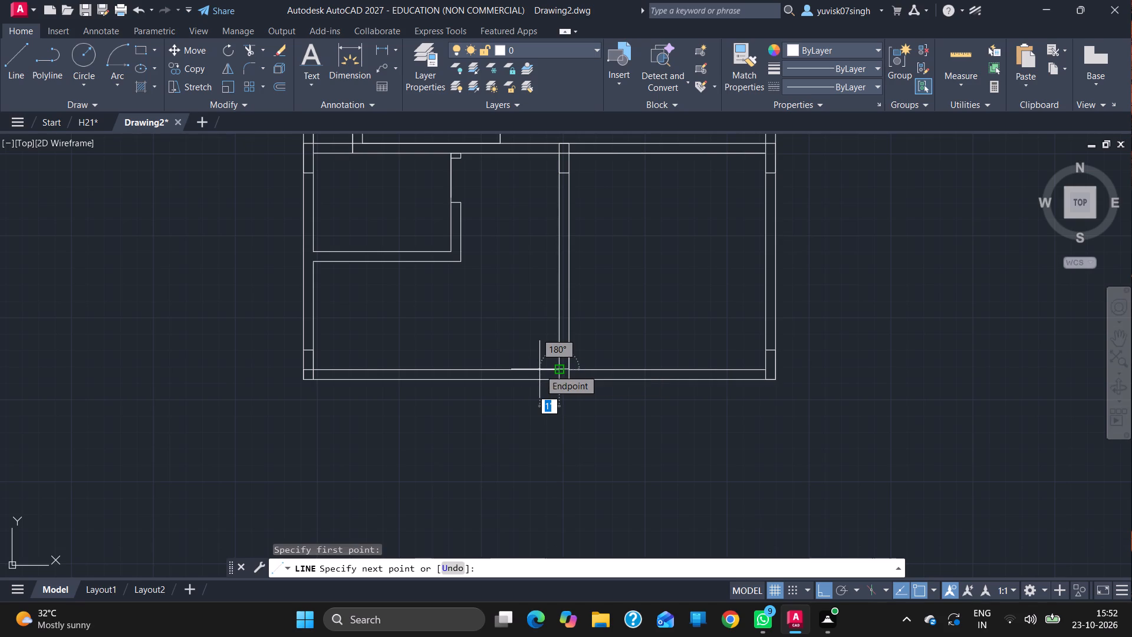
{"action": "key", "text": "3"}
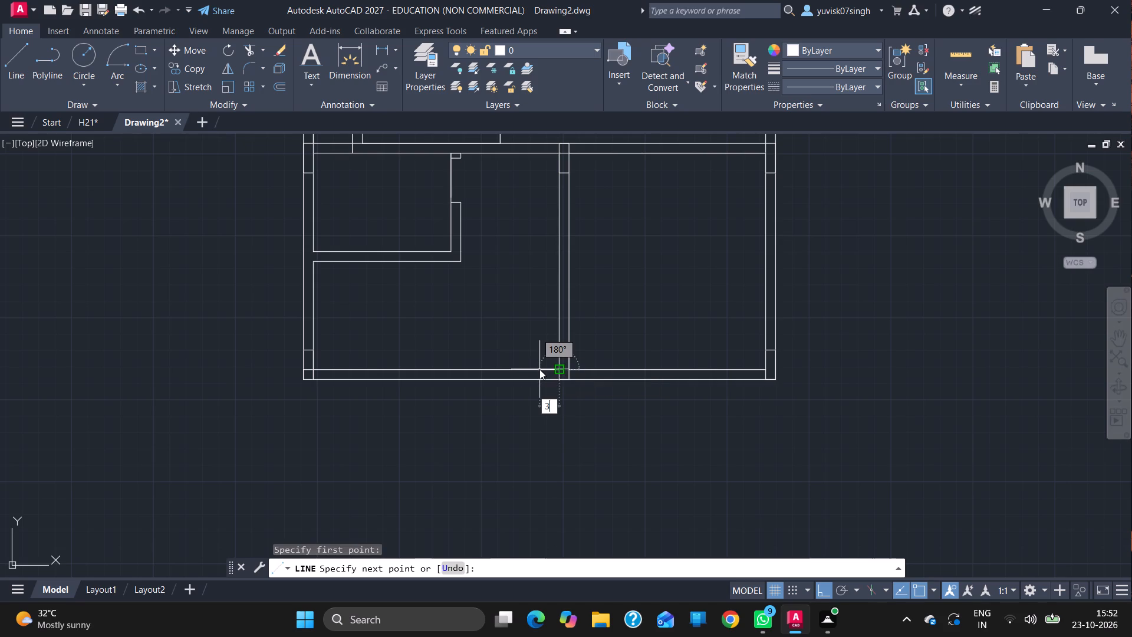
{"action": "key", "text": "Return"}
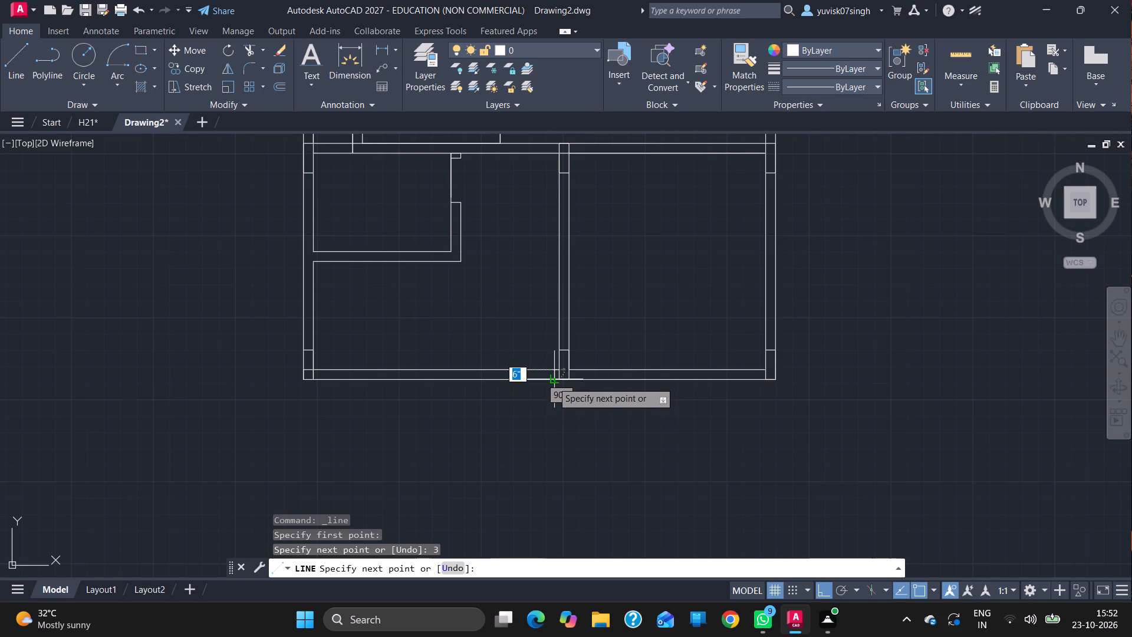
{"action": "left_click", "coordinate": [552, 382]}
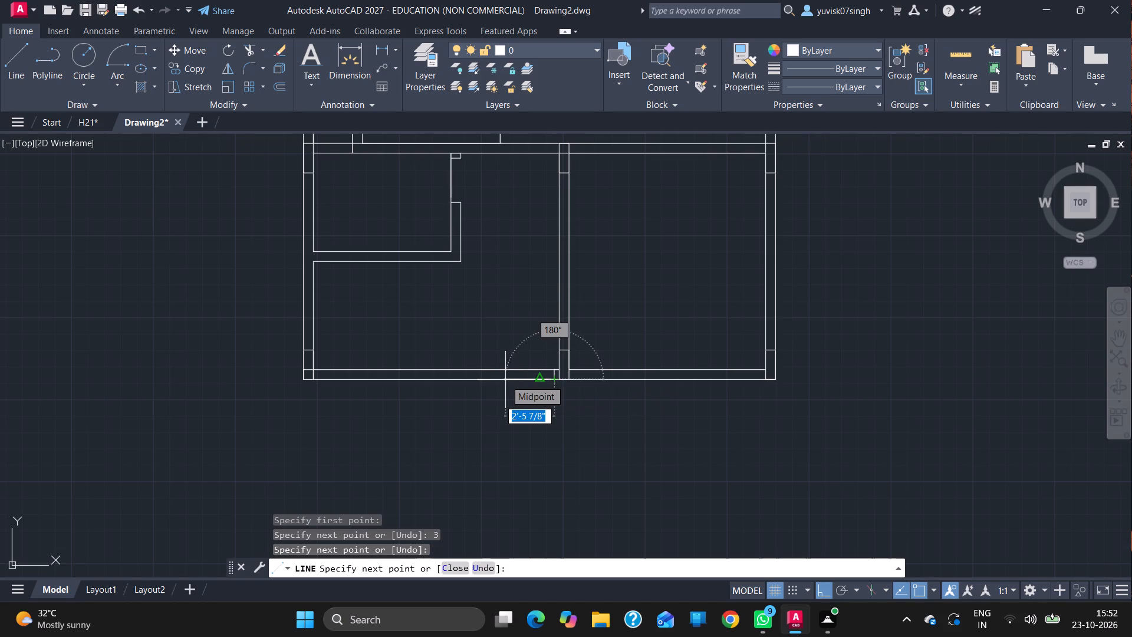
{"action": "type", "text": "3'"}
{"action": "key", "text": "Return"}
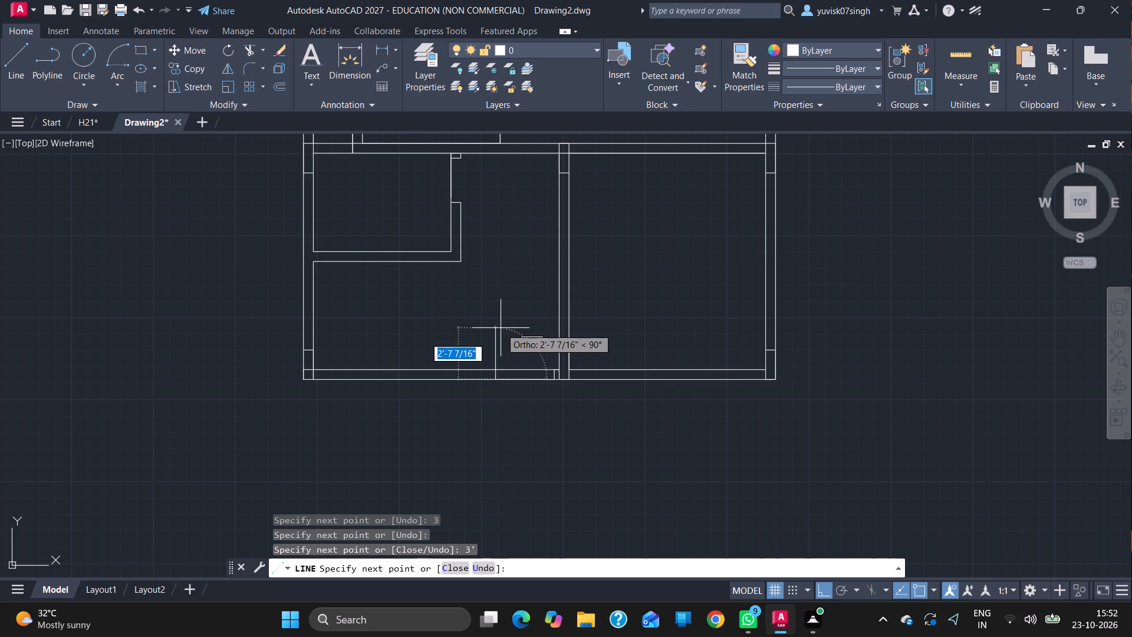
{"action": "left_click", "coordinate": [496, 368]}
{"action": "key", "text": "Escape"}
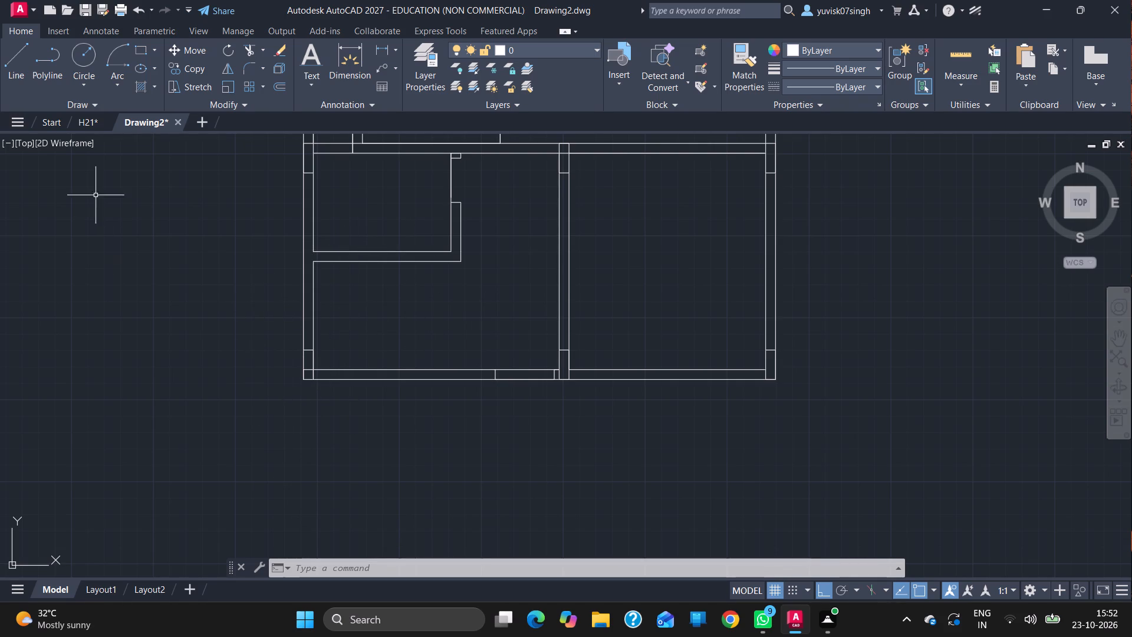
Draw a line from the right room's lower-right inner corner, 3' left and 11' up to the upper wall's inner face.
{"action": "left_click", "coordinate": [8, 80]}
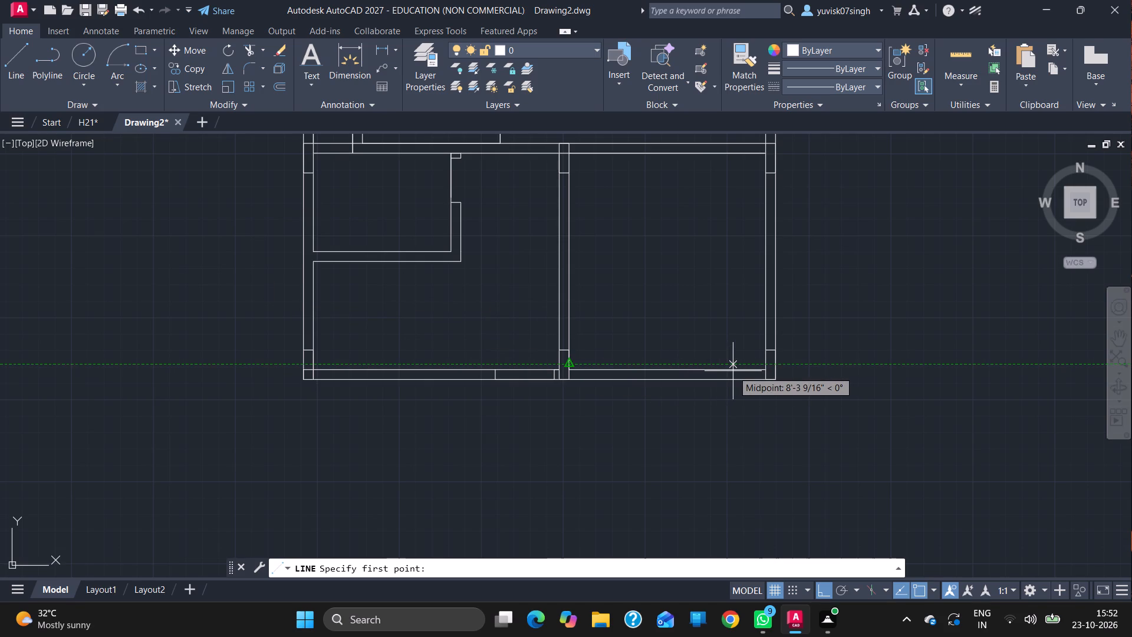
{"action": "left_click", "coordinate": [764, 367]}
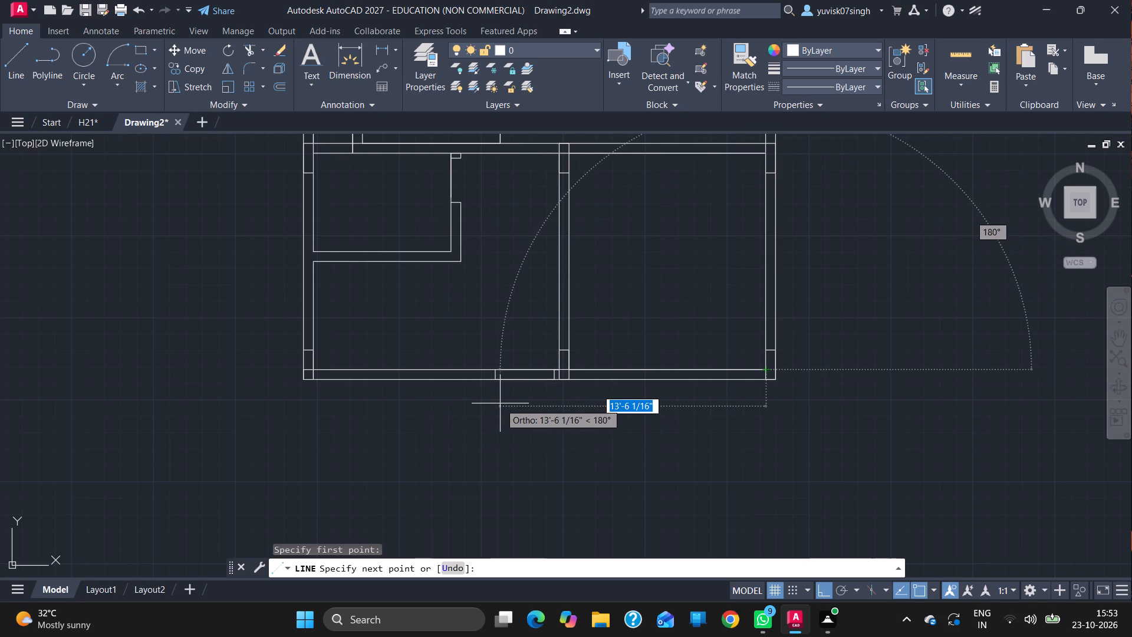
{"action": "key", "text": "3"}
{"action": "key", "text": "apostrophe"}
{"action": "key", "text": "Return"}
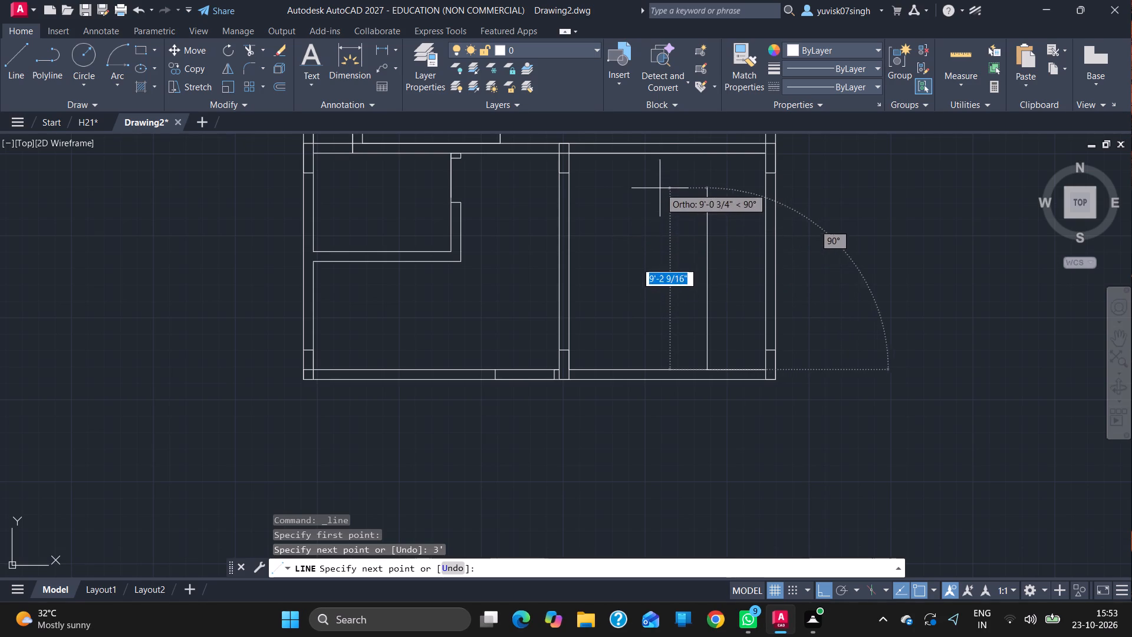
{"action": "left_click", "coordinate": [705, 157]}
{"action": "key", "text": "Escape"}
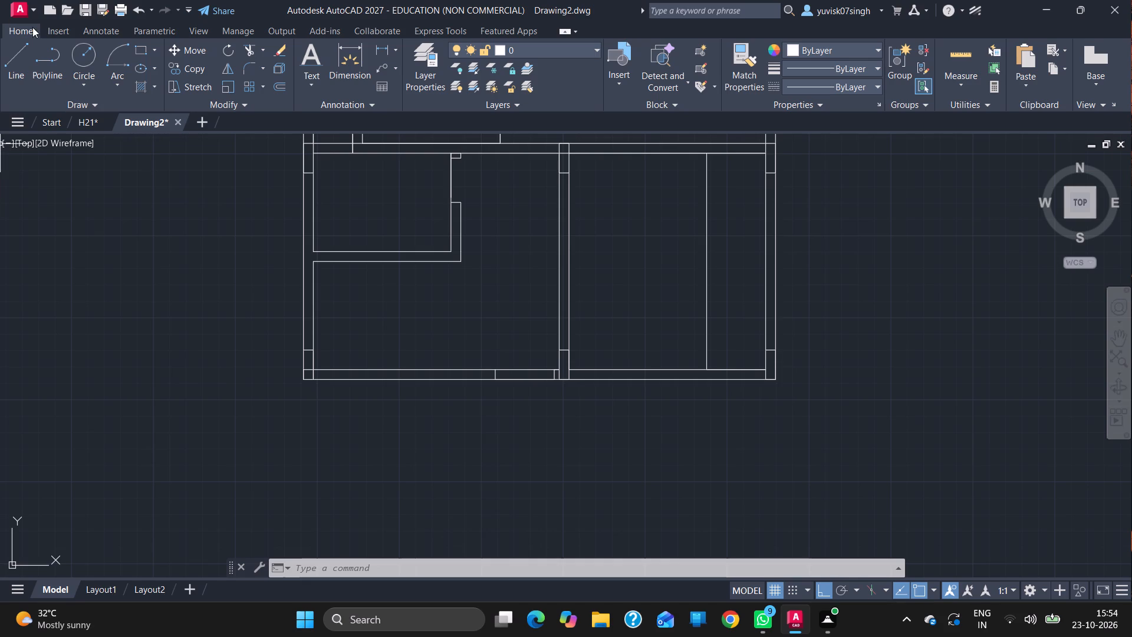
Draw a line from the vertical line's lower end, 6" plus another 3" left, and down across the bottom wall to its outer face.
{"action": "left_click", "coordinate": [15, 63]}
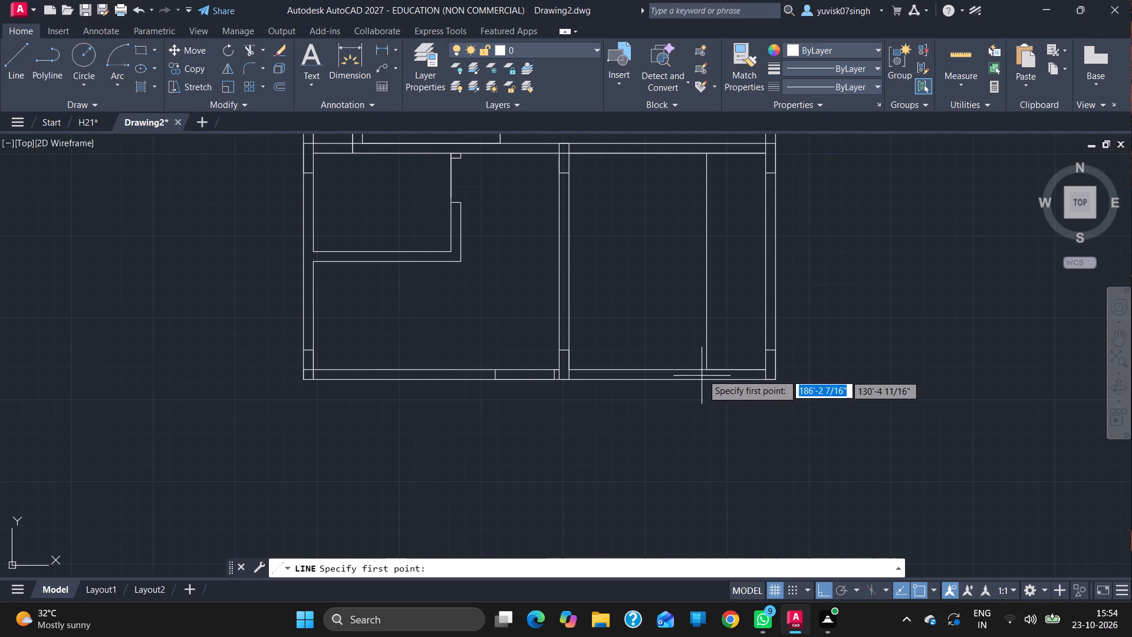
{"action": "left_click_drag", "start_coordinate": [706, 368], "coordinate": [687, 370]}
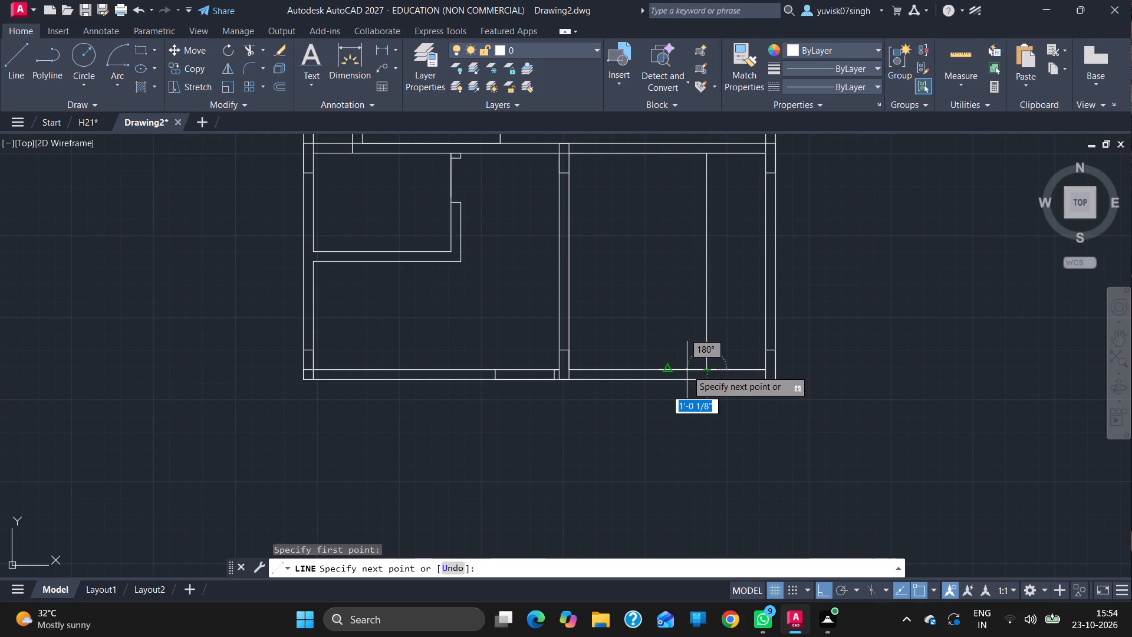
{"action": "left_click_drag", "start_coordinate": [687, 370], "coordinate": [667, 370]}
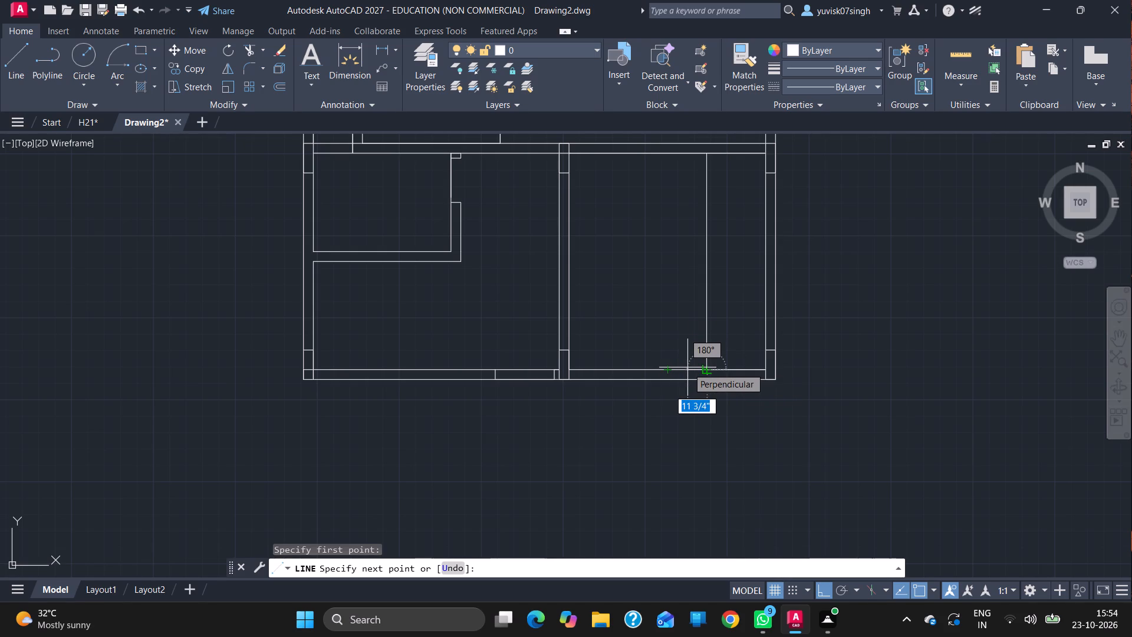
{"action": "key", "text": "6"}
{"action": "key", "text": "Return"}
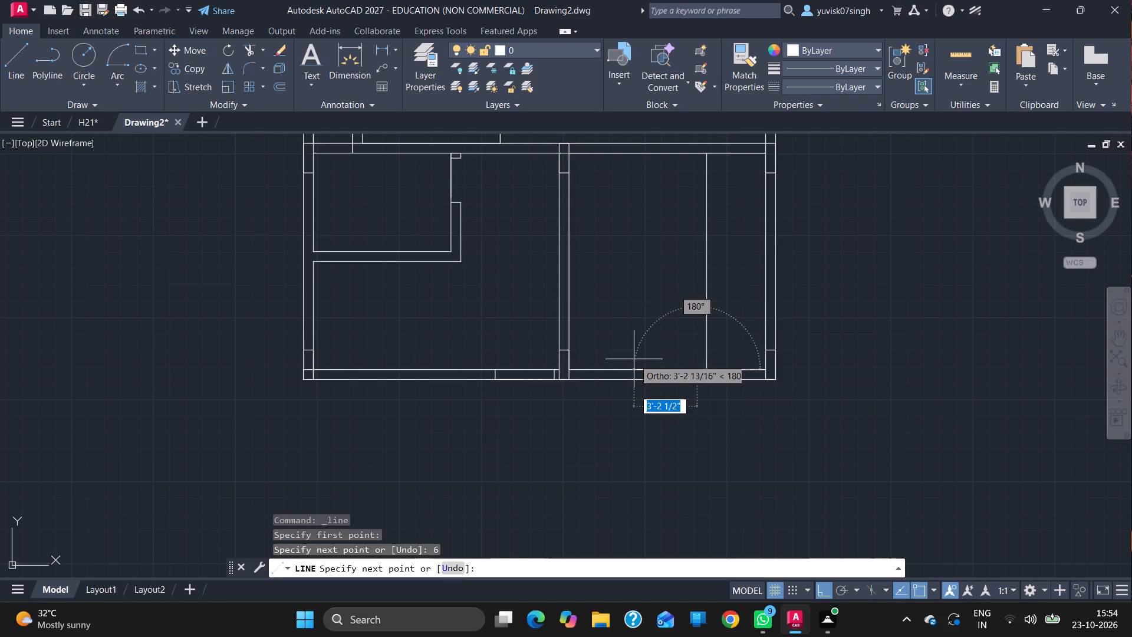
{"action": "key", "text": "3"}
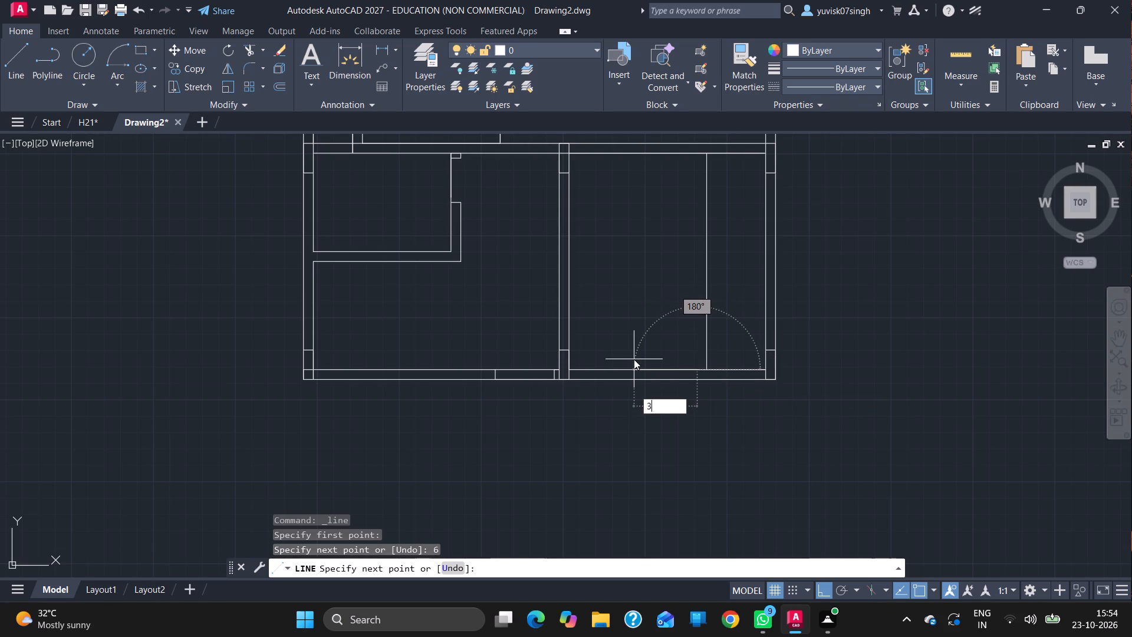
{"action": "key", "text": "Return"}
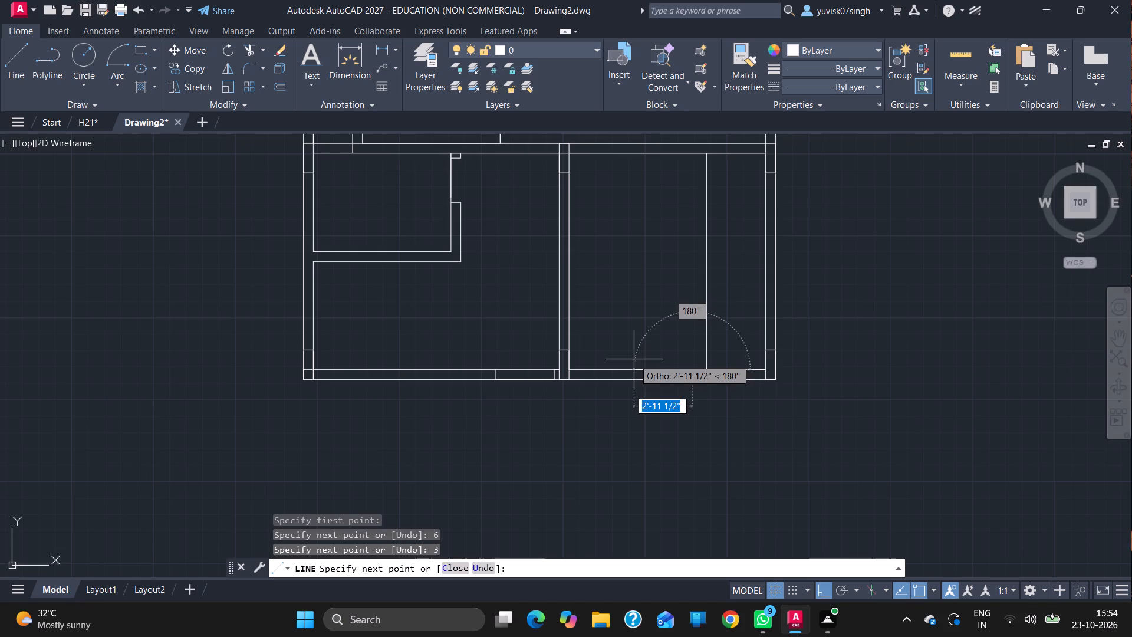
{"action": "left_click", "coordinate": [693, 380]}
{"action": "key", "text": "Escape"}
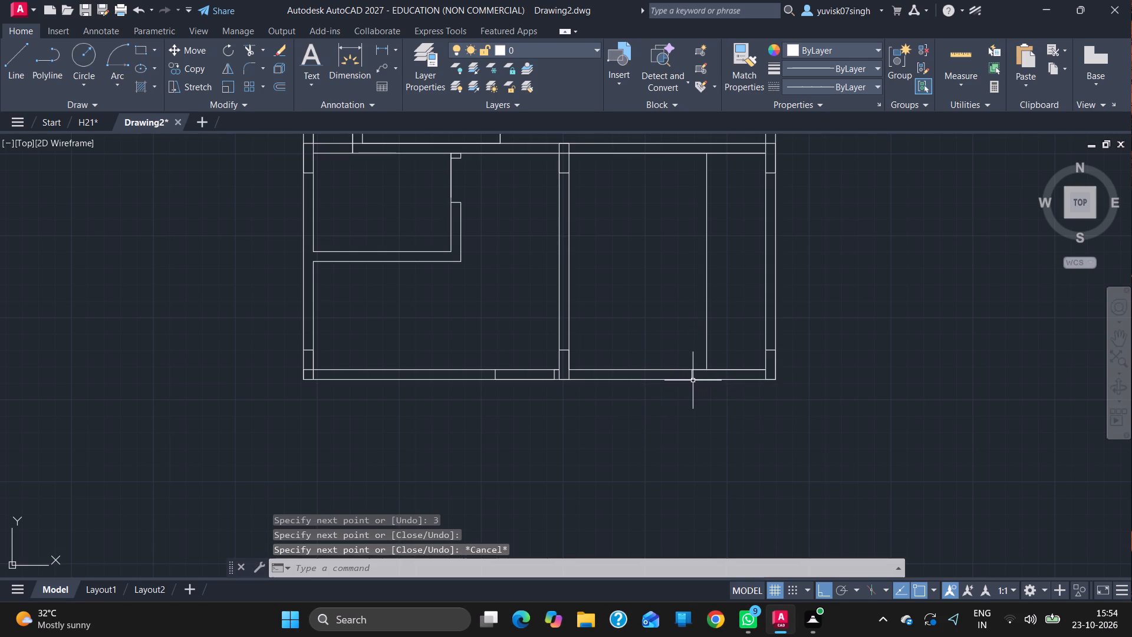
Draw a line from the partition's right face at the bottom wall, 9" right and down across the wall to its outer face.
{"action": "left_click", "coordinate": [20, 51]}
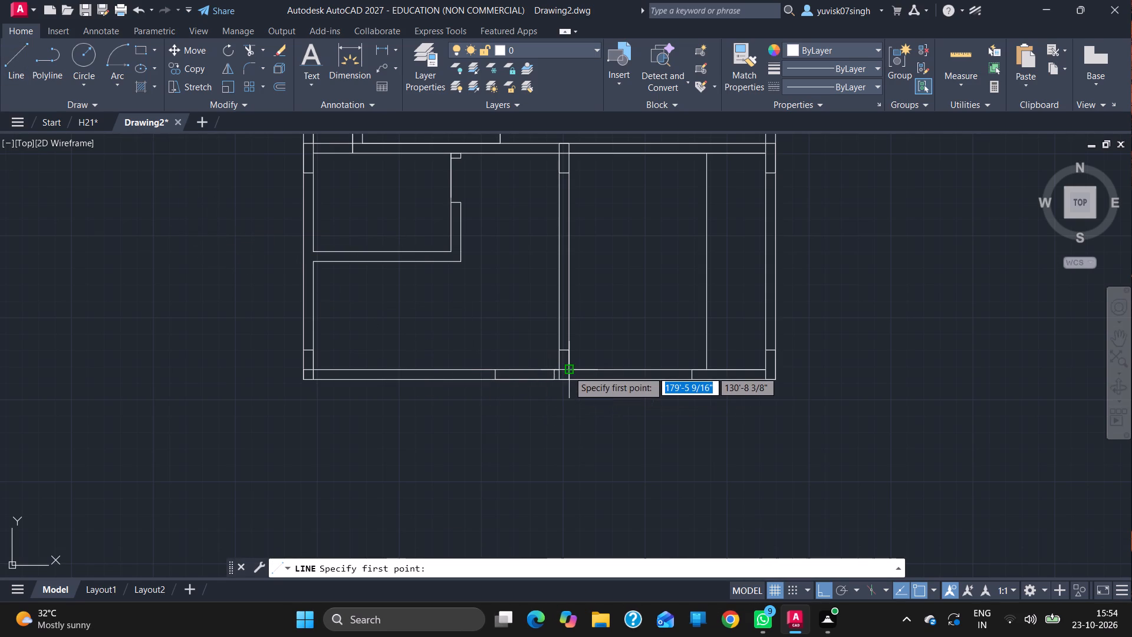
{"action": "left_click_drag", "start_coordinate": [568, 371], "coordinate": [588, 373]}
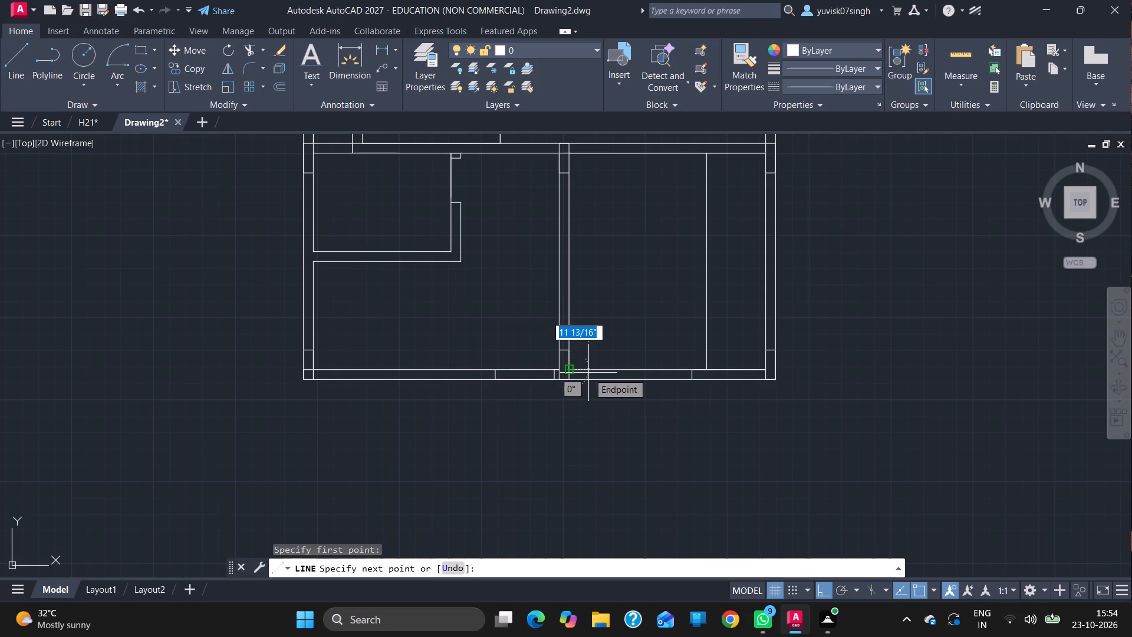
{"action": "key", "text": "9"}
{"action": "key", "text": "Return"}
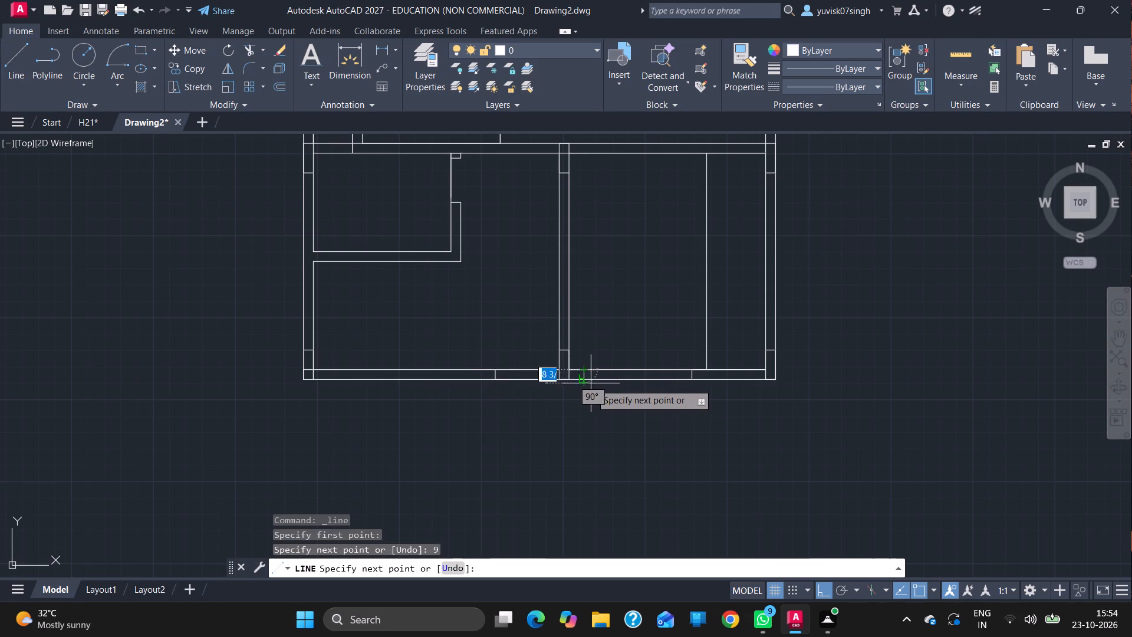
{"action": "left_click", "coordinate": [585, 379]}
{"action": "key", "text": "Escape"}
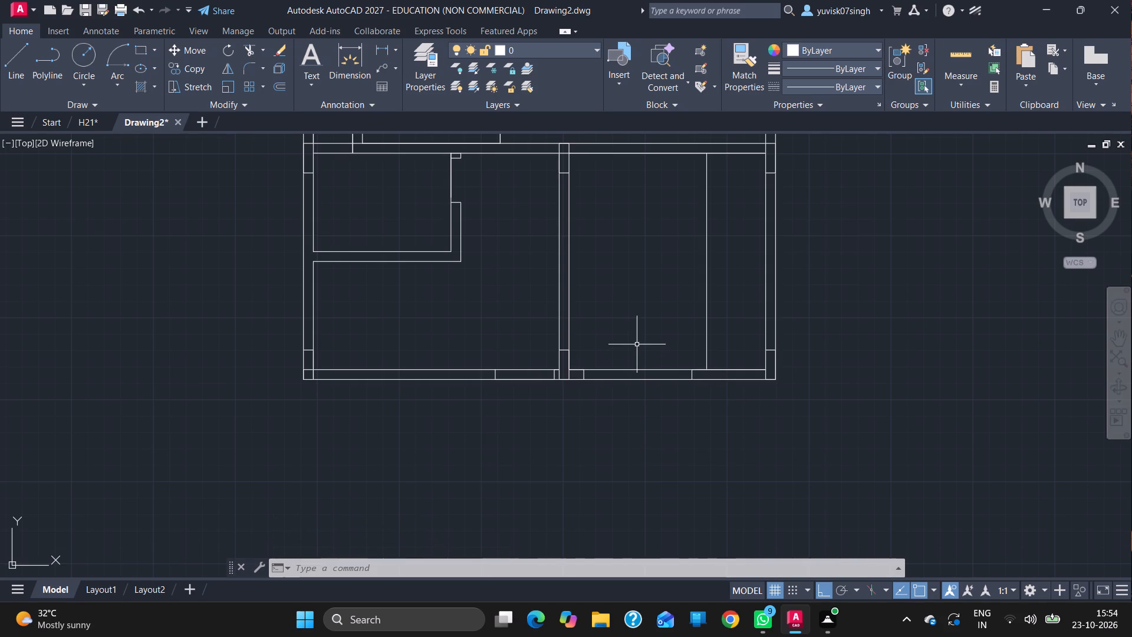
Trim the bottom wall's inner face between the opening marks in the right room and in the left room.
{"action": "type", "text": "TR"}
{"action": "key", "text": "Return"}
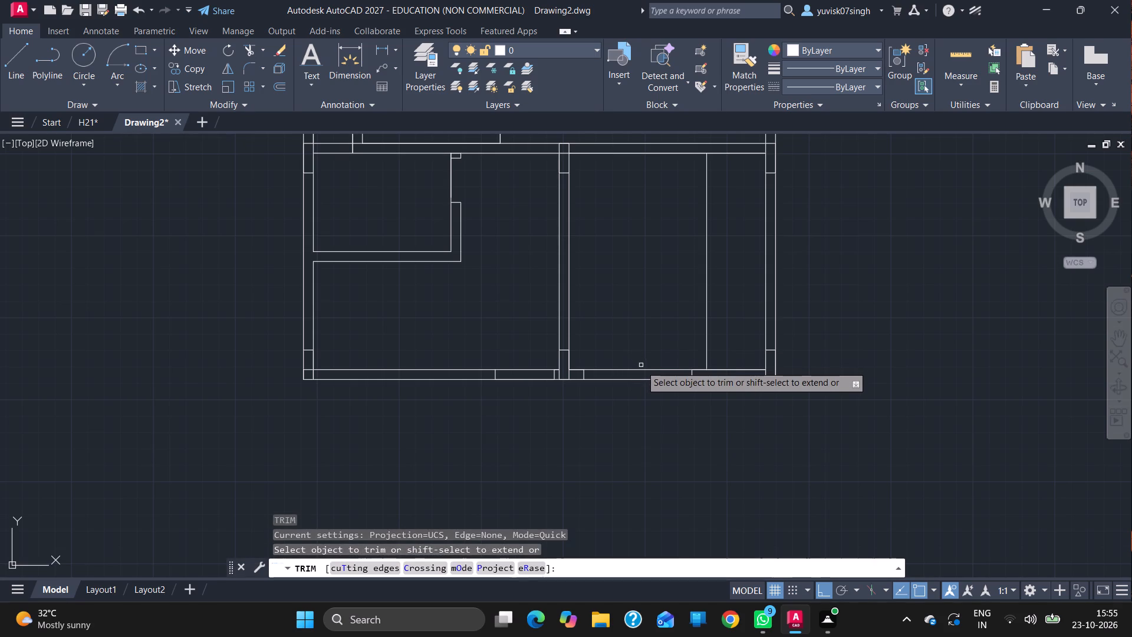
{"action": "left_click", "coordinate": [643, 371]}
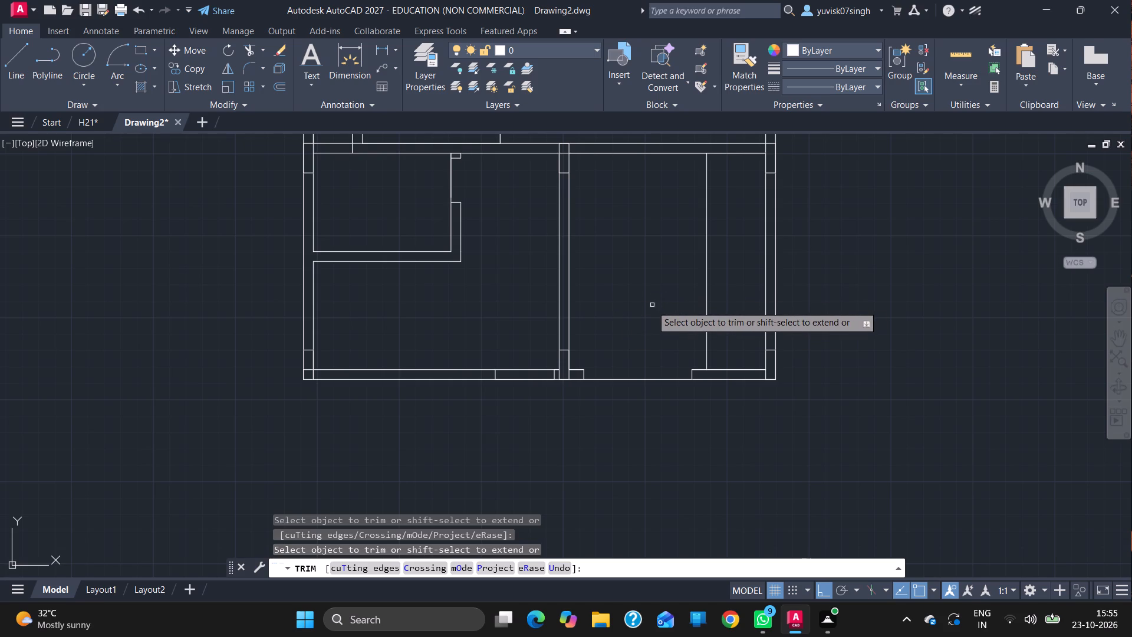
{"action": "left_click", "coordinate": [521, 369]}
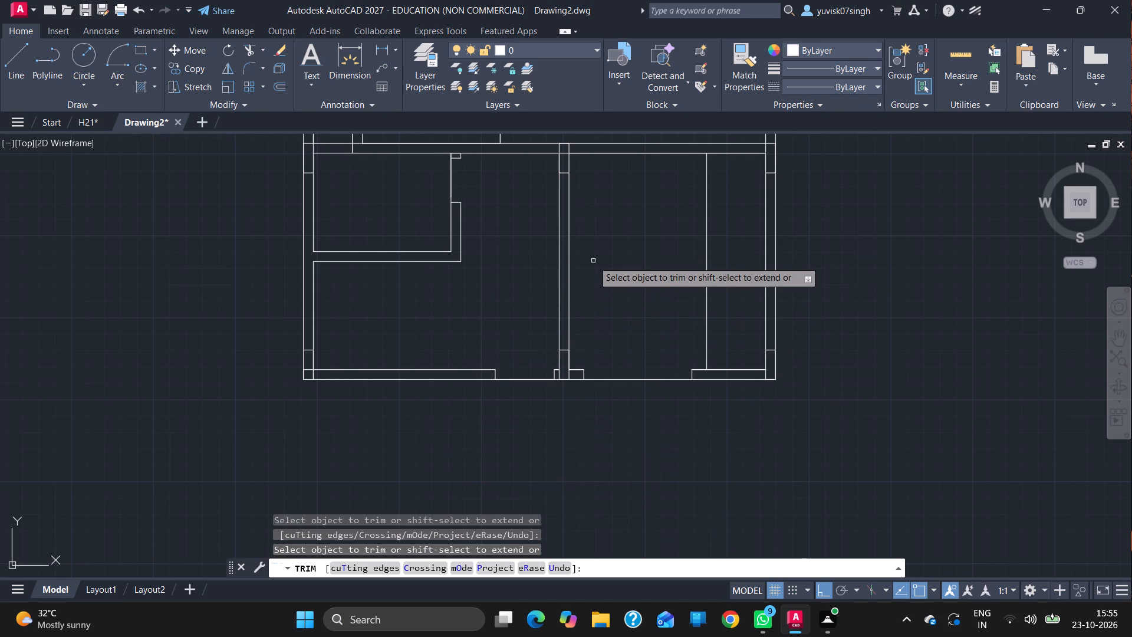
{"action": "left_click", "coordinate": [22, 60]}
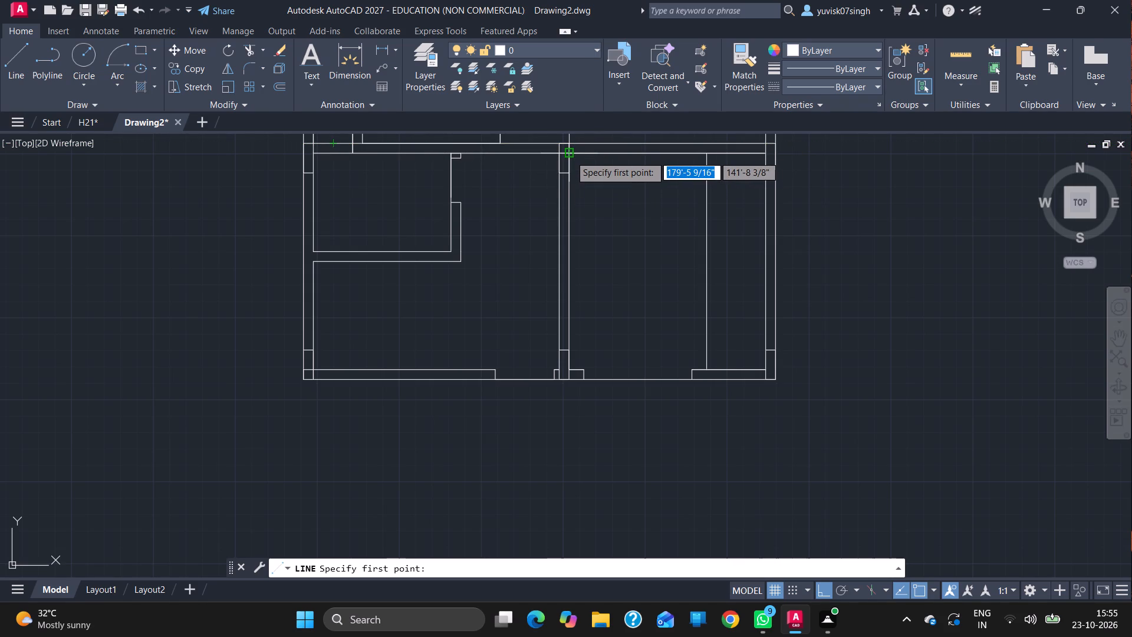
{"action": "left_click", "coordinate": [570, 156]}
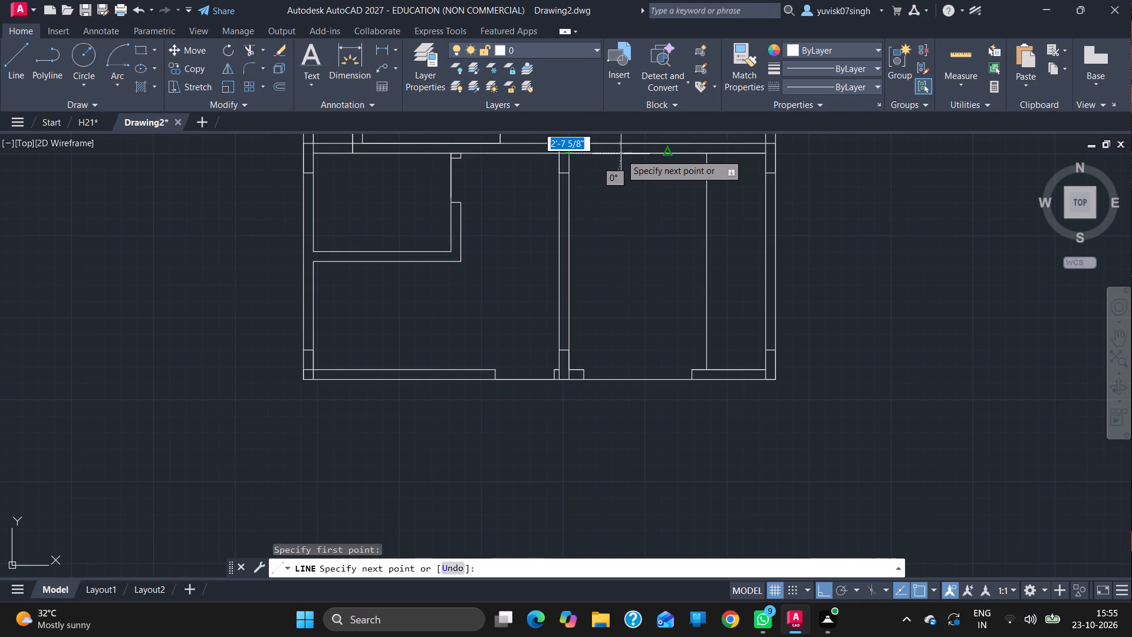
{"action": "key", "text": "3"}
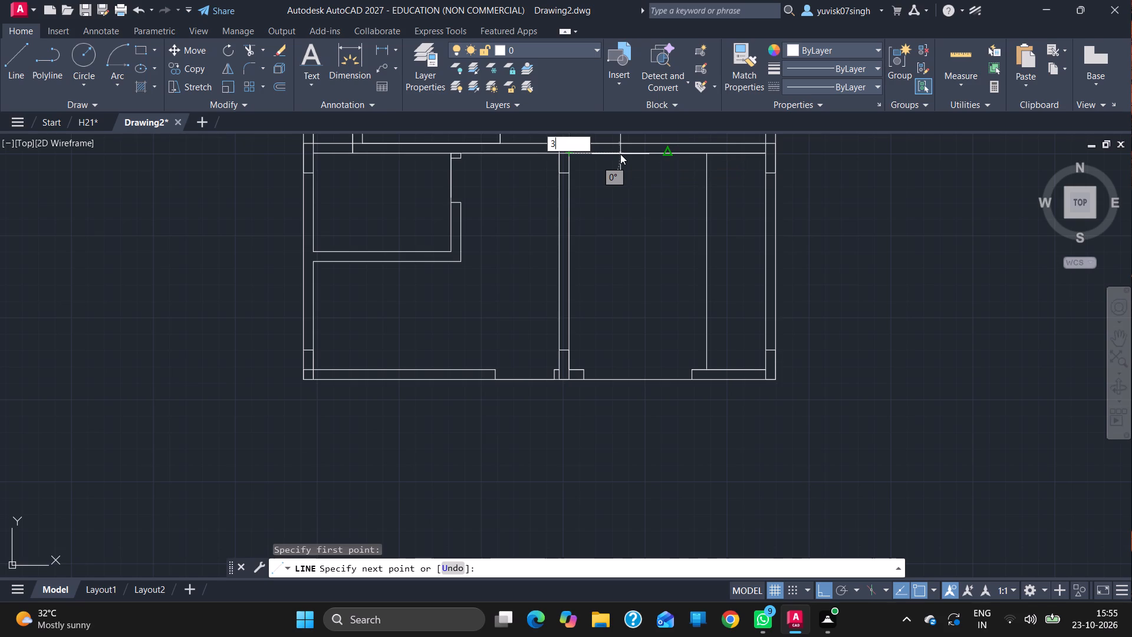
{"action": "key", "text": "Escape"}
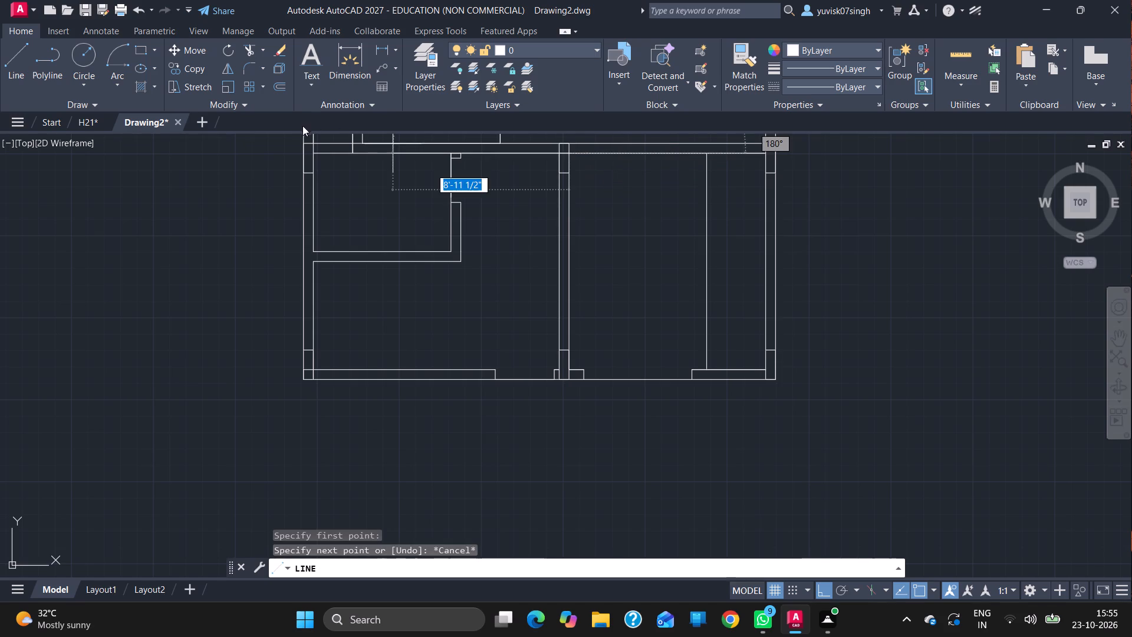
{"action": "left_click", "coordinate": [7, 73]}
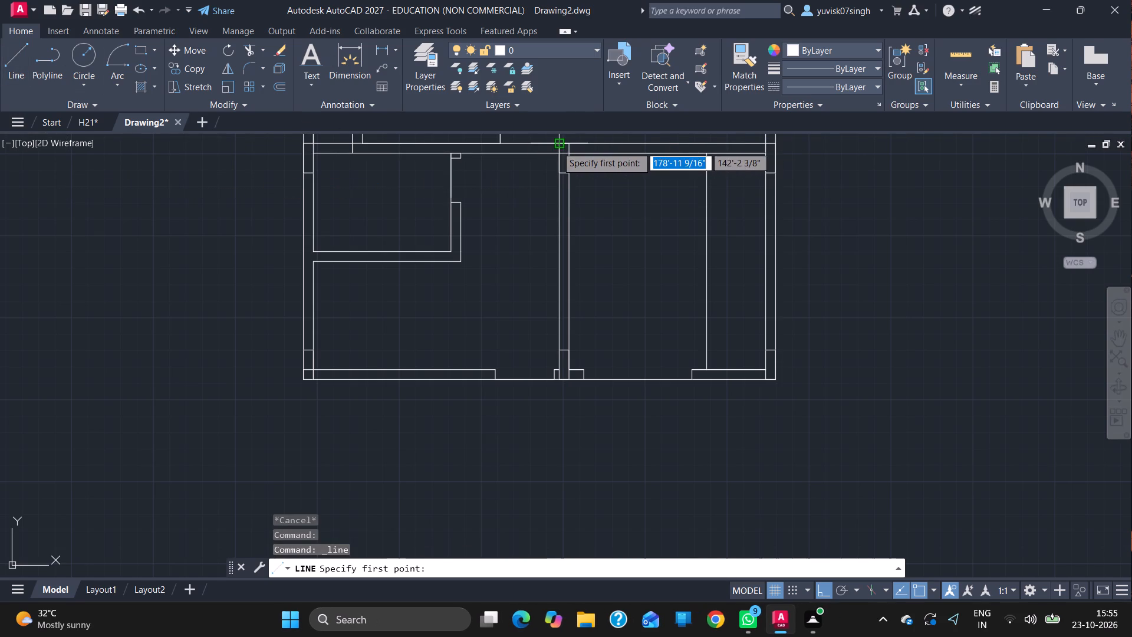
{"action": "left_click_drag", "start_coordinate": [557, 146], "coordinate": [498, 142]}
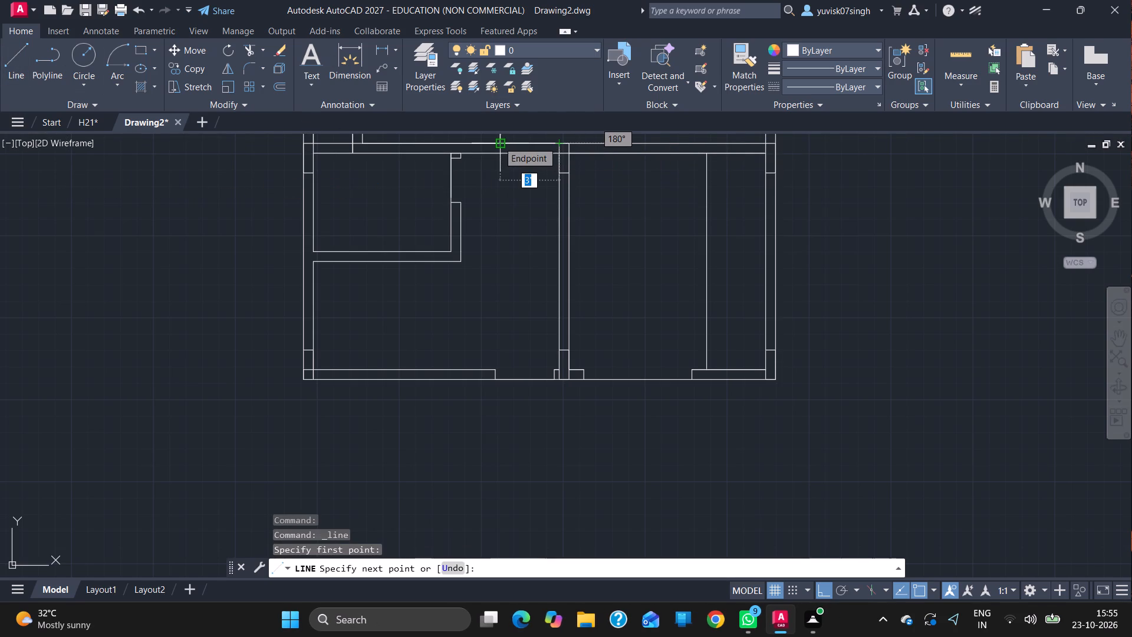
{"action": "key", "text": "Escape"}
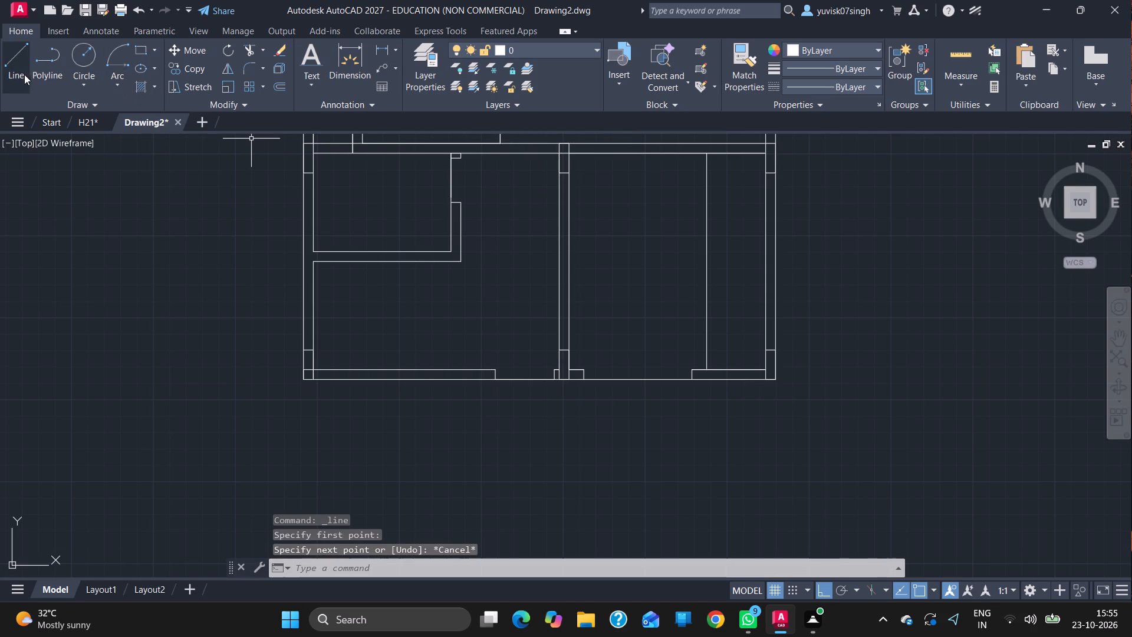
Draw a line from the partition's upper-right corner at the upper wall, 3' right and down across the wall to its lower face.
{"action": "left_click", "coordinate": [18, 73]}
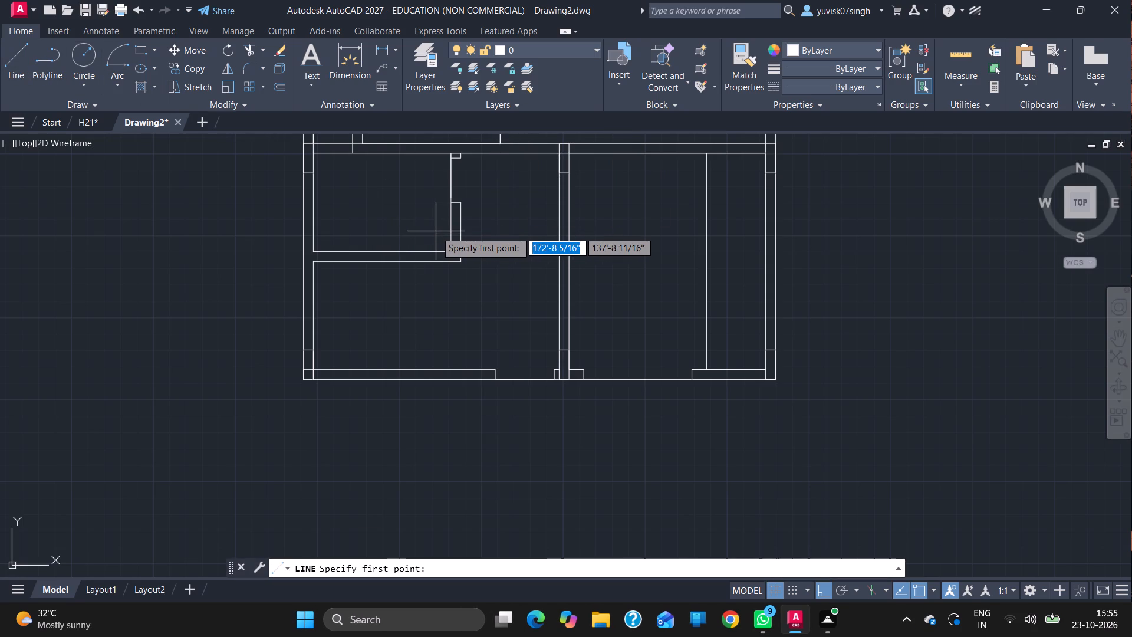
{"action": "left_click_drag", "start_coordinate": [570, 142], "coordinate": [611, 143]}
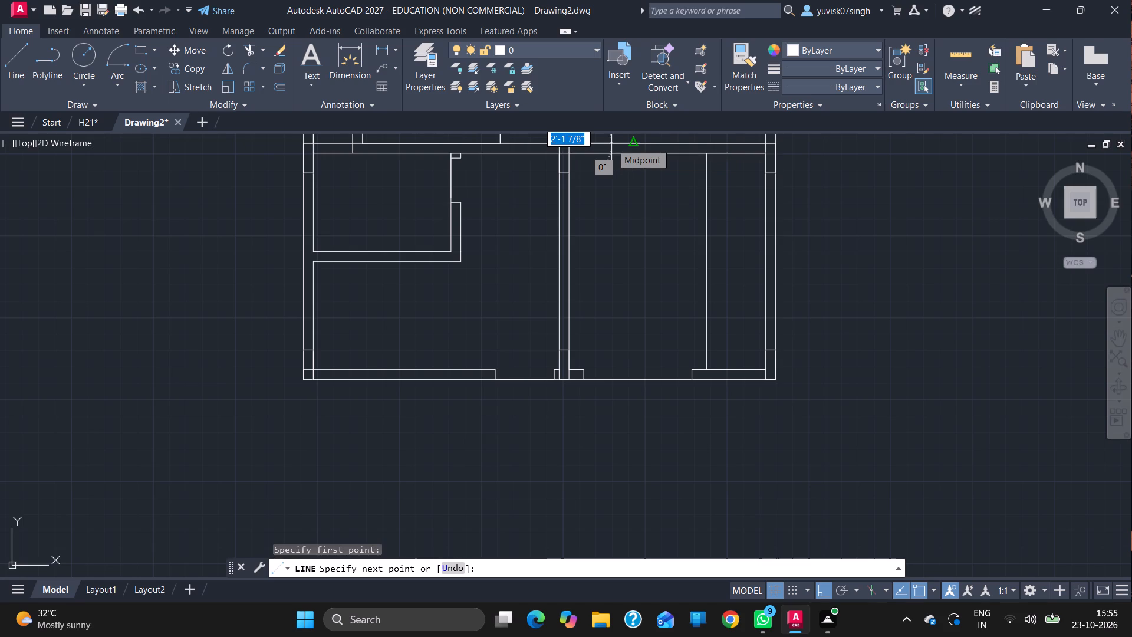
{"action": "key", "text": "3"}
{"action": "key", "text": "apostrophe"}
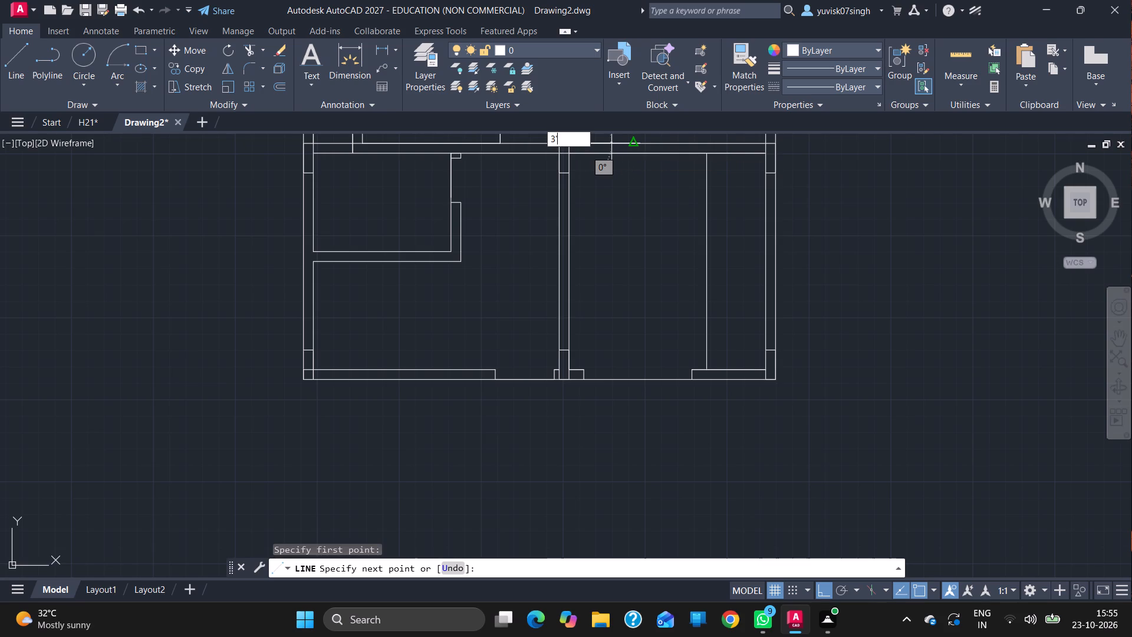
{"action": "key", "text": "Return"}
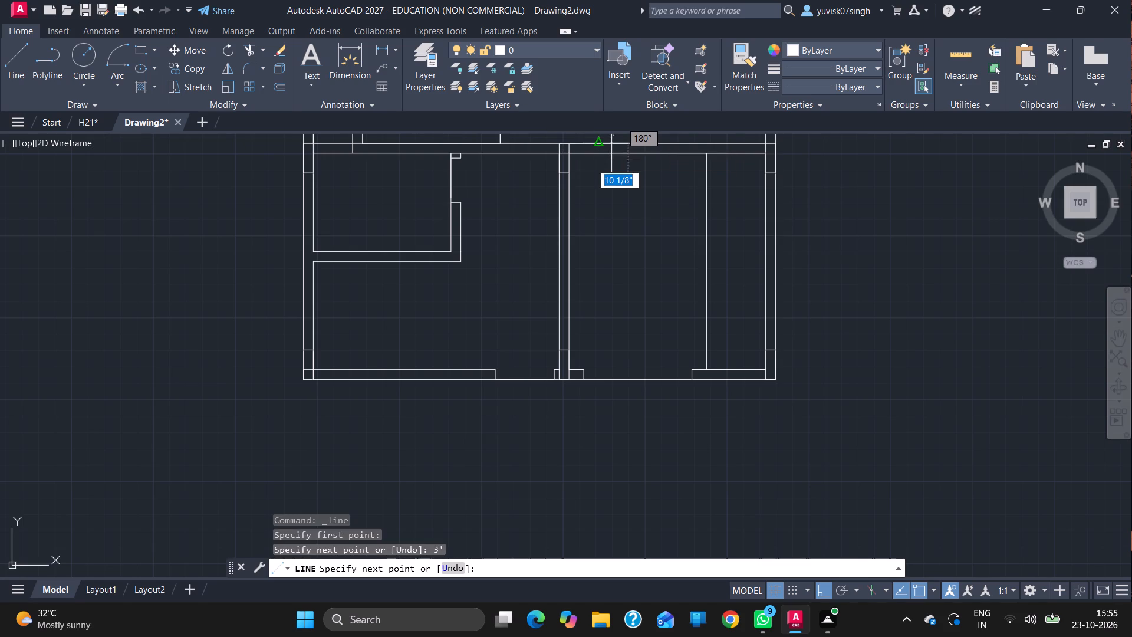
{"action": "left_click", "coordinate": [628, 155]}
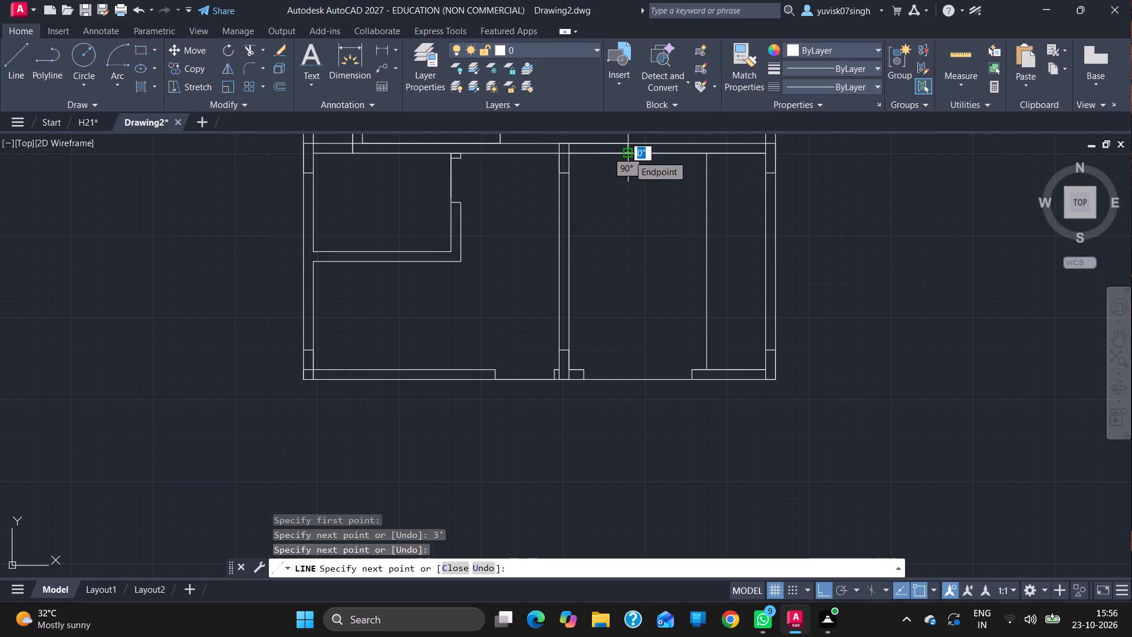
{"action": "key", "text": "Escape"}
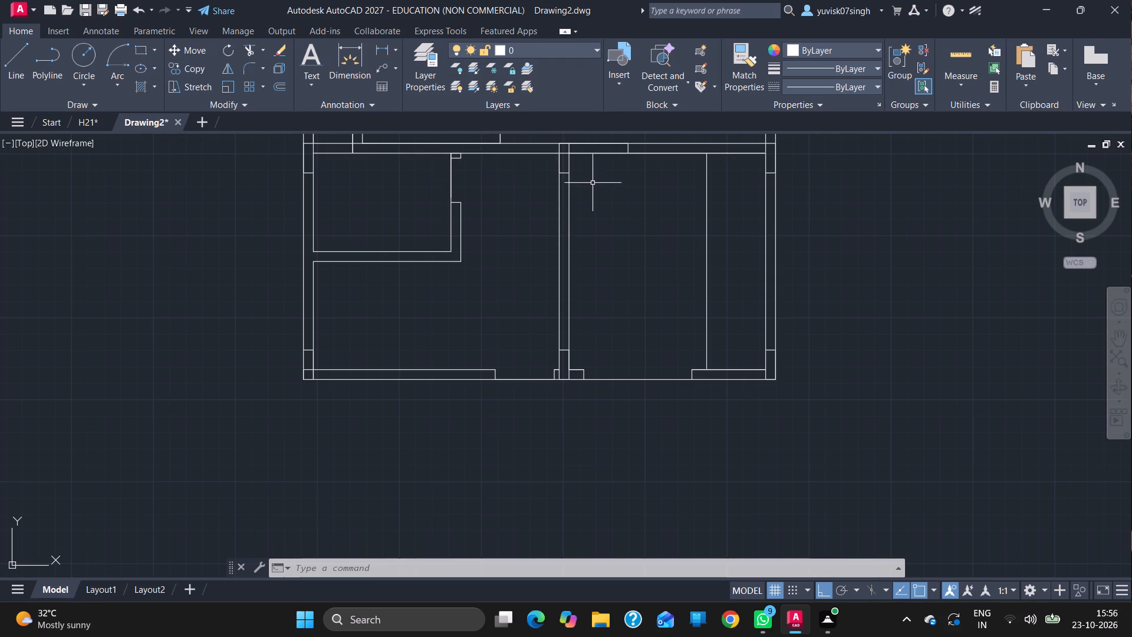
Trim the upper wall's lower face between the two faces of the vertical partition.
{"action": "type", "text": "TR"}
{"action": "key", "text": "Return"}
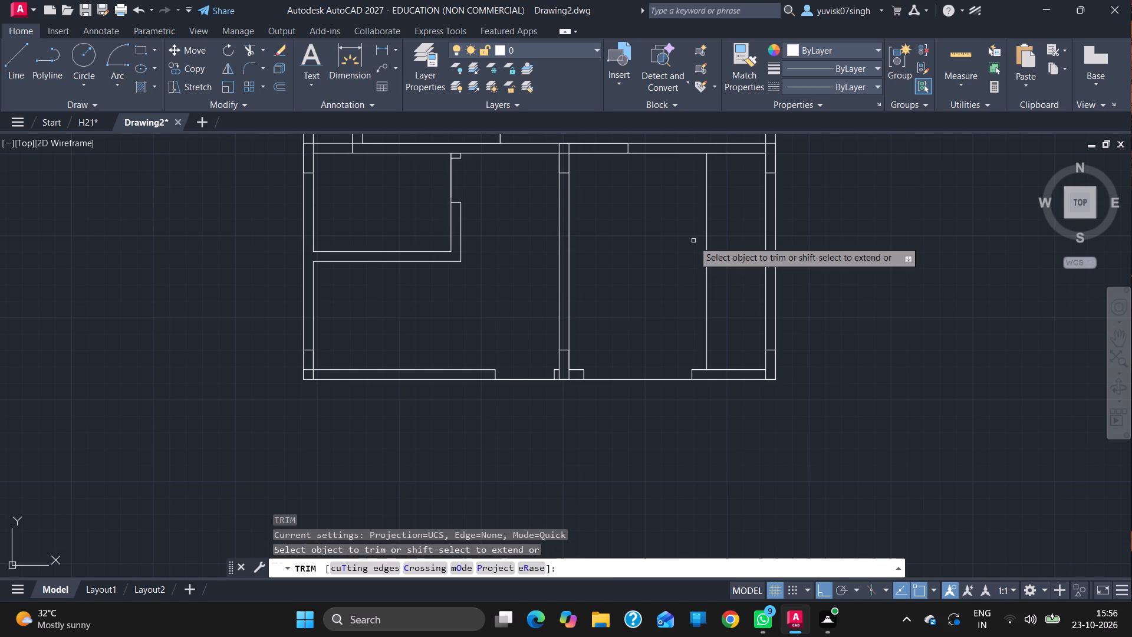
{"action": "left_click", "coordinate": [564, 153]}
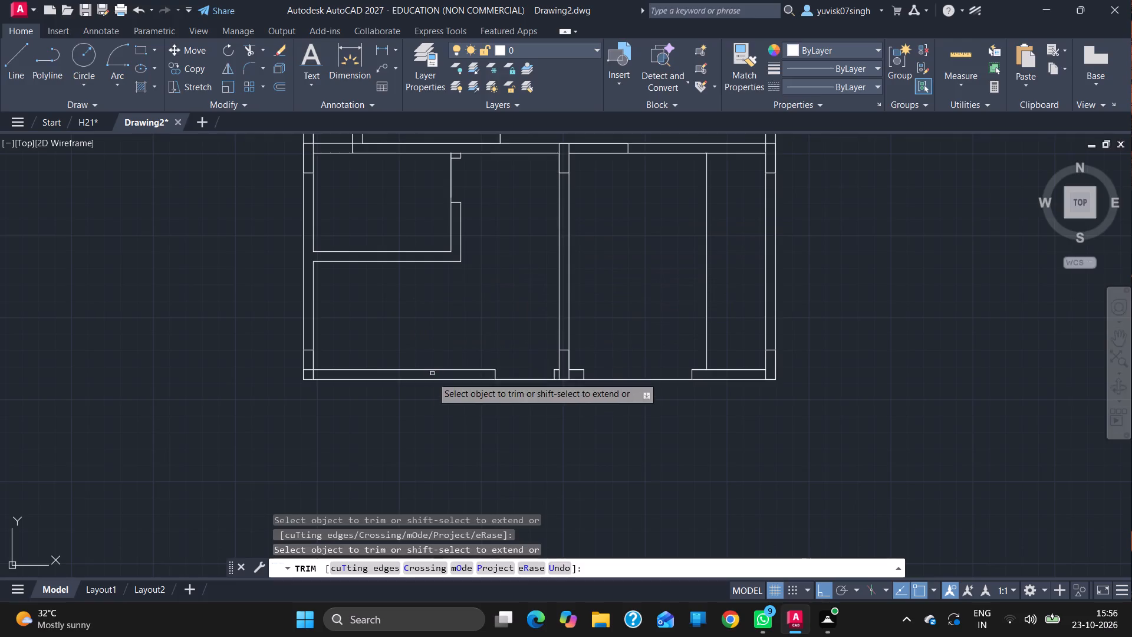
{"action": "key", "text": "Escape"}
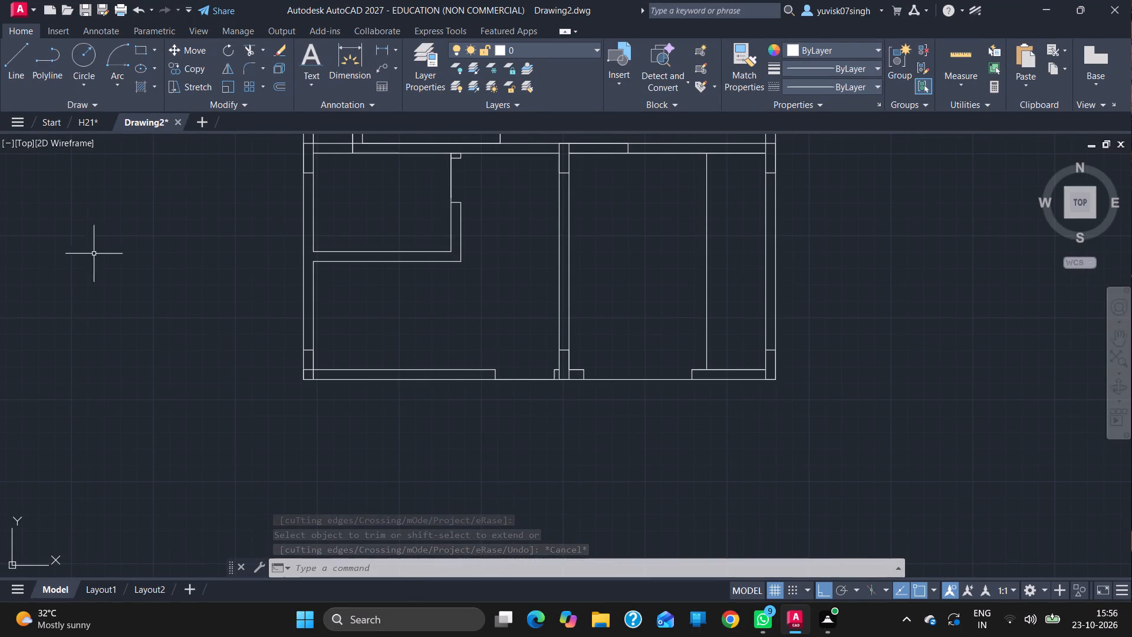
Draw a line from the upper end of the right room's long vertical line, 3' down and right to the right wall's inner face.
{"action": "left_click", "coordinate": [17, 74]}
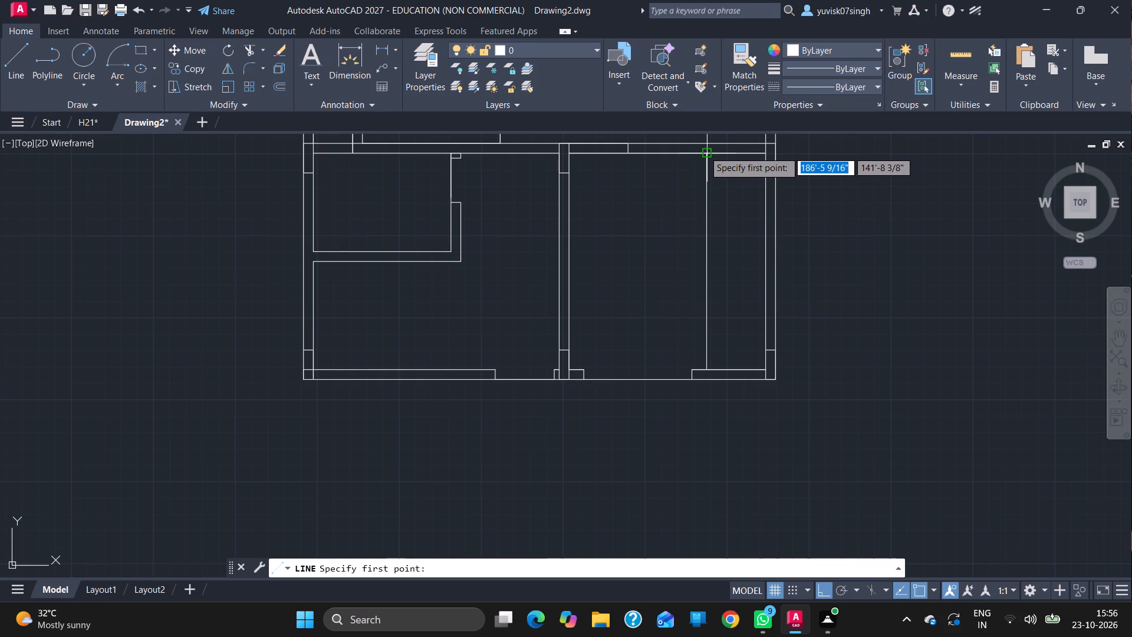
{"action": "left_click_drag", "start_coordinate": [704, 151], "coordinate": [705, 174]}
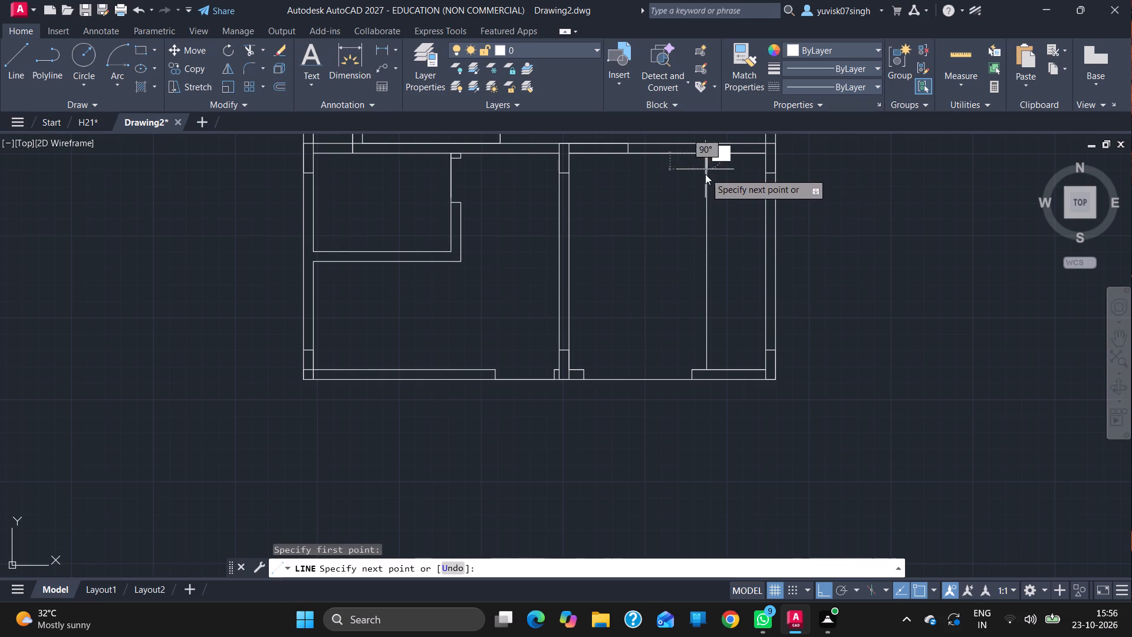
{"action": "left_click_drag", "start_coordinate": [705, 174], "coordinate": [700, 225]}
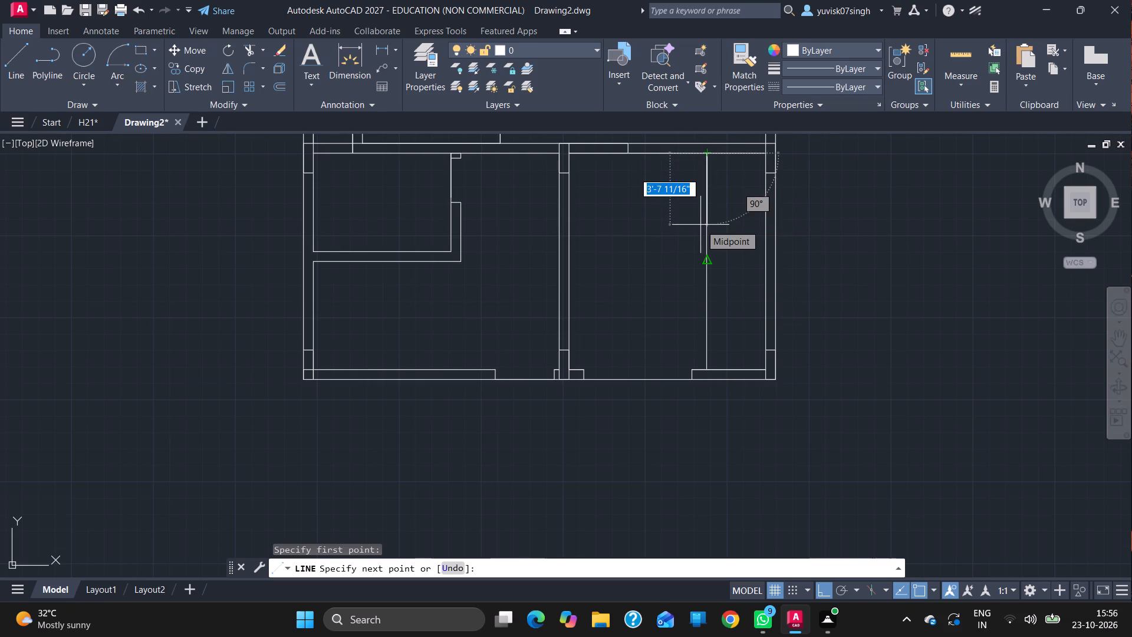
{"action": "key", "text": "3"}
{"action": "key", "text": "apostrophe"}
{"action": "key", "text": "Return"}
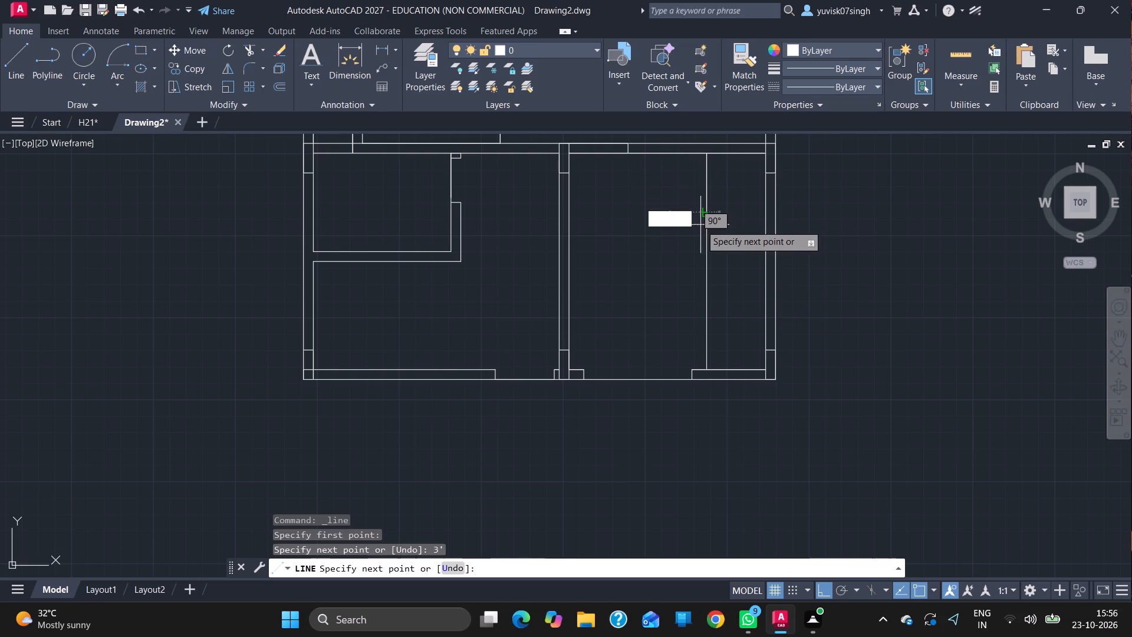
{"action": "left_click", "coordinate": [769, 215]}
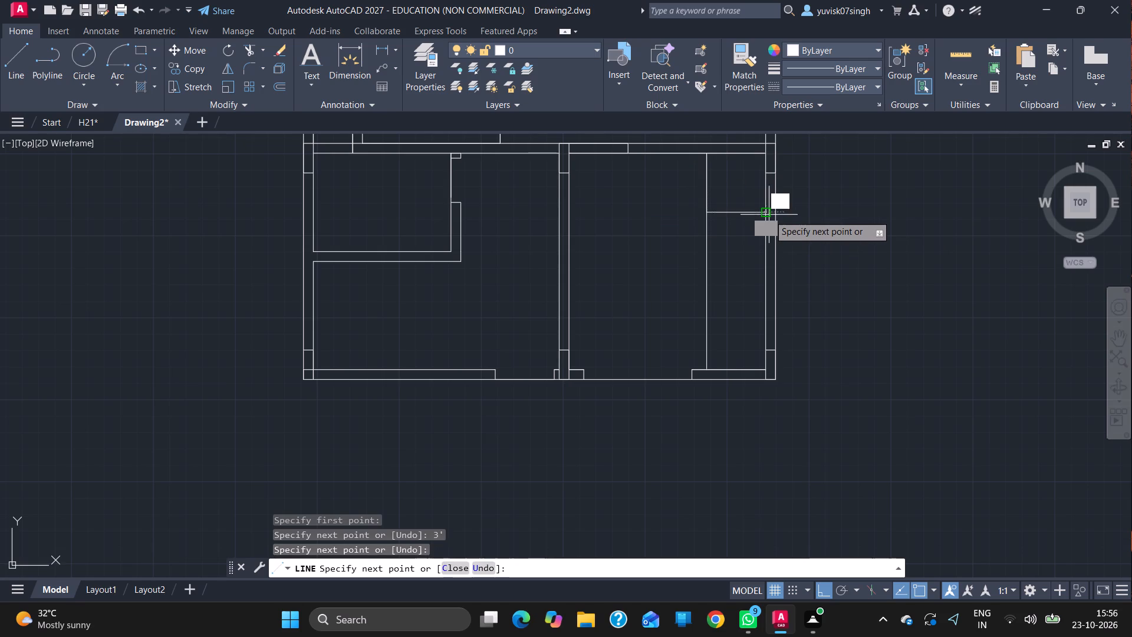
{"action": "key", "text": "Escape"}
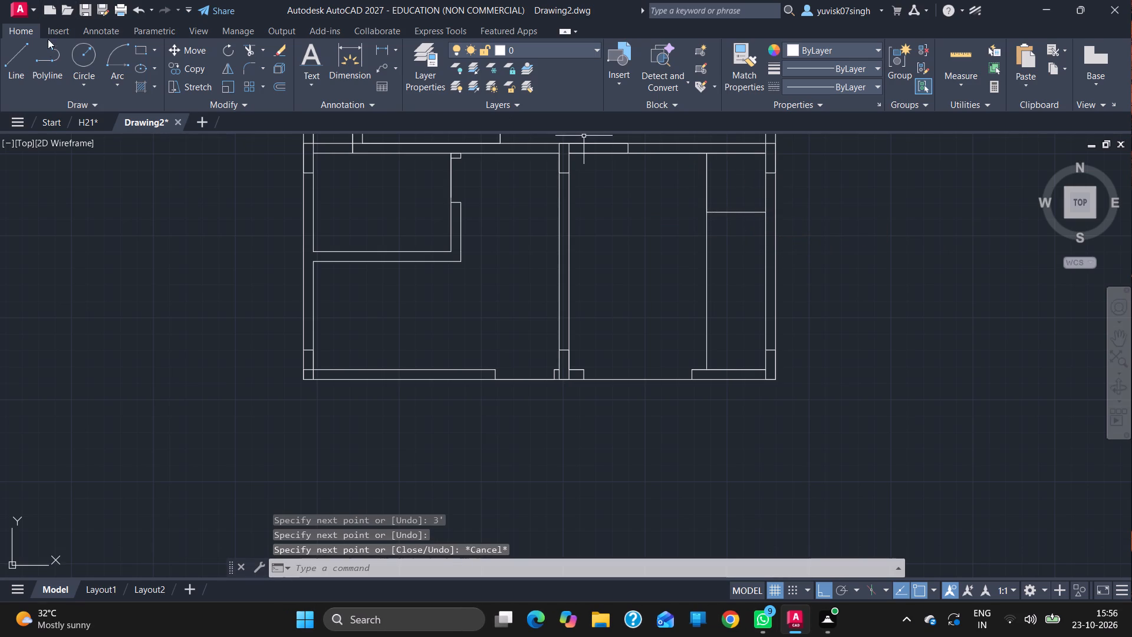
Outline the 3' corner square and draw two diagonals from its lower-left corner to the midpoints of its top and right edges.
{"action": "left_click", "coordinate": [8, 73]}
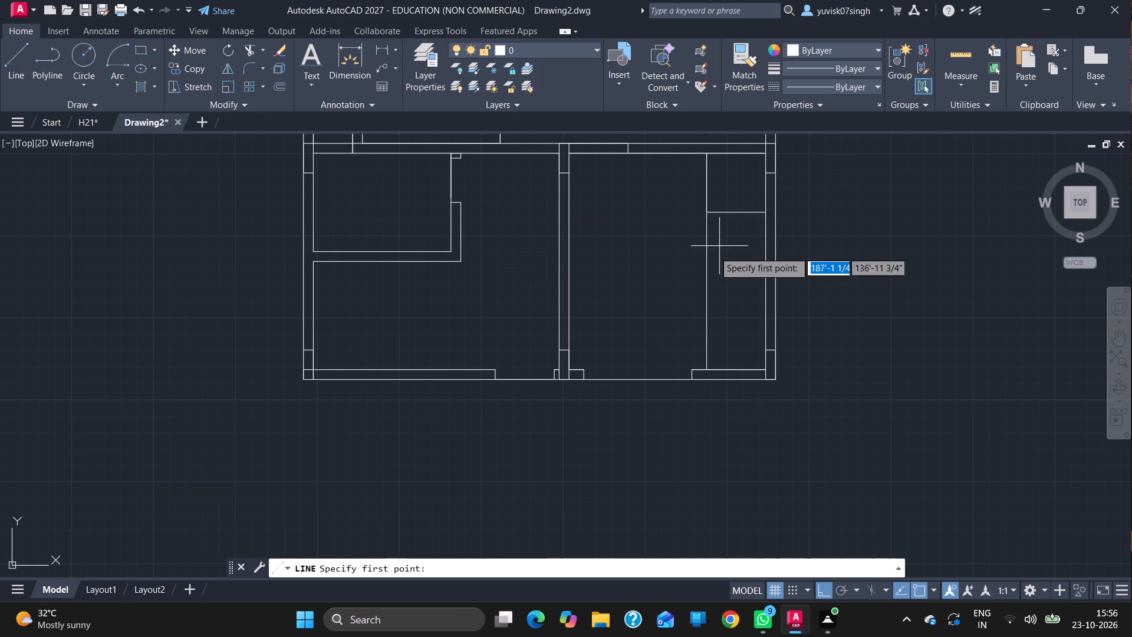
{"action": "left_click", "coordinate": [709, 152]}
{"action": "left_click", "coordinate": [765, 156]}
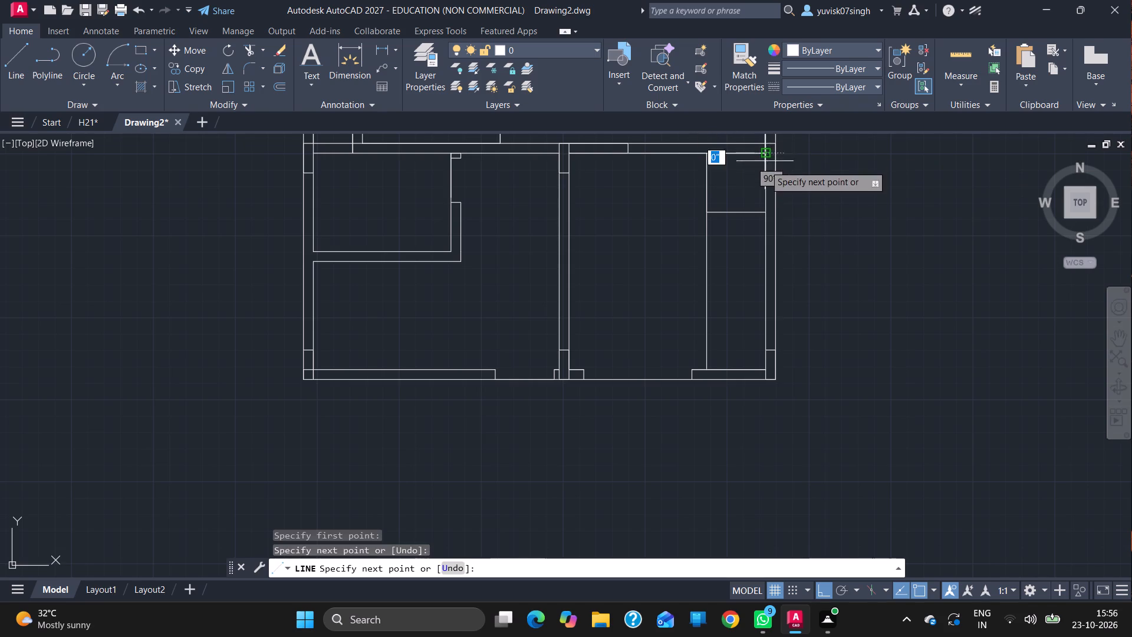
{"action": "left_click", "coordinate": [764, 215]}
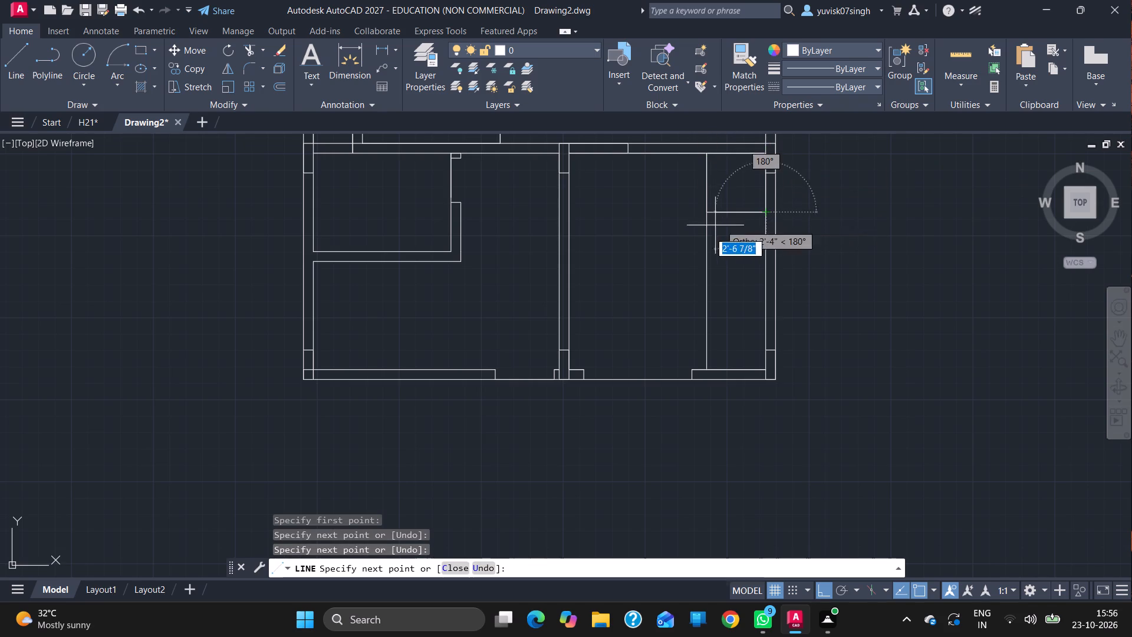
{"action": "left_click_drag", "start_coordinate": [706, 215], "coordinate": [744, 163]}
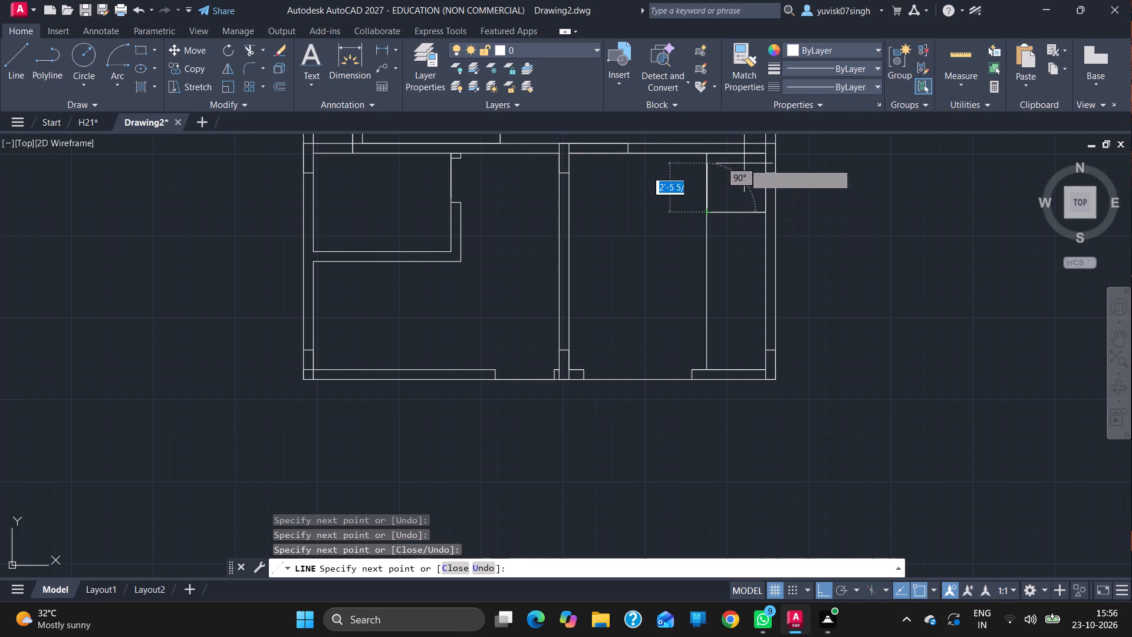
{"action": "left_click_drag", "start_coordinate": [744, 163], "coordinate": [739, 152]}
{"action": "left_click", "coordinate": [739, 152]}
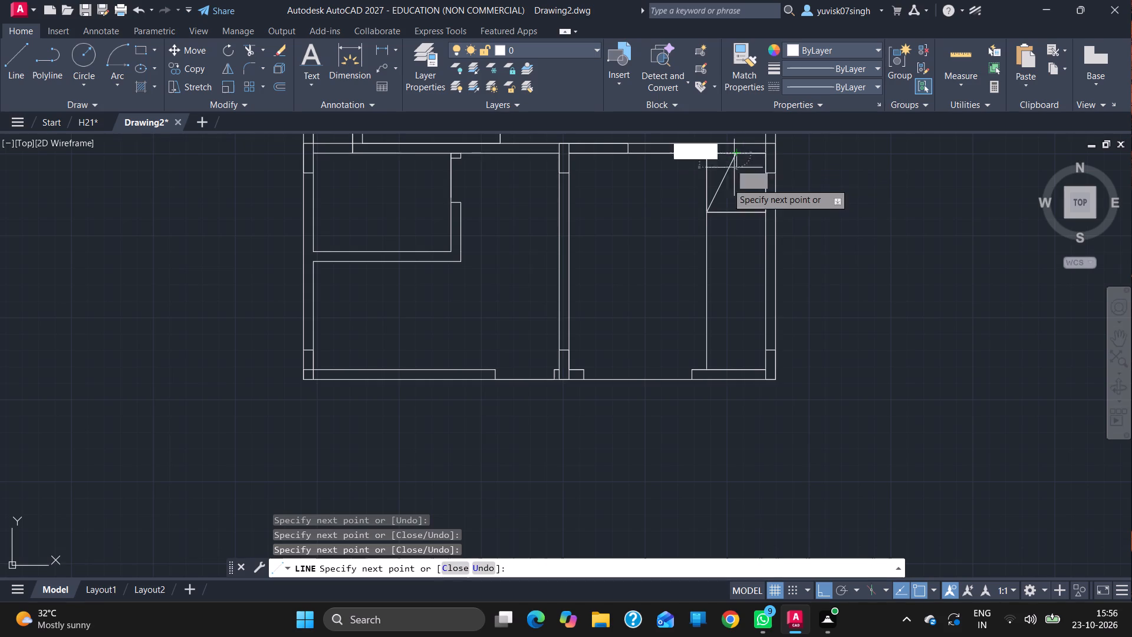
{"action": "left_click", "coordinate": [707, 209]}
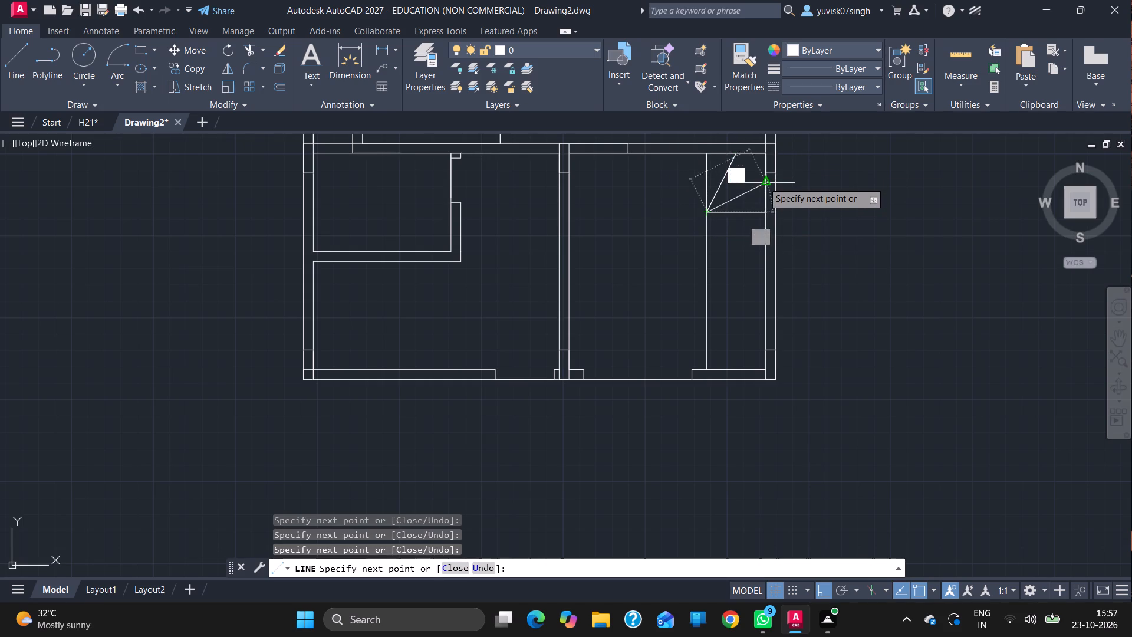
{"action": "left_click", "coordinate": [763, 180]}
{"action": "key", "text": "Escape"}
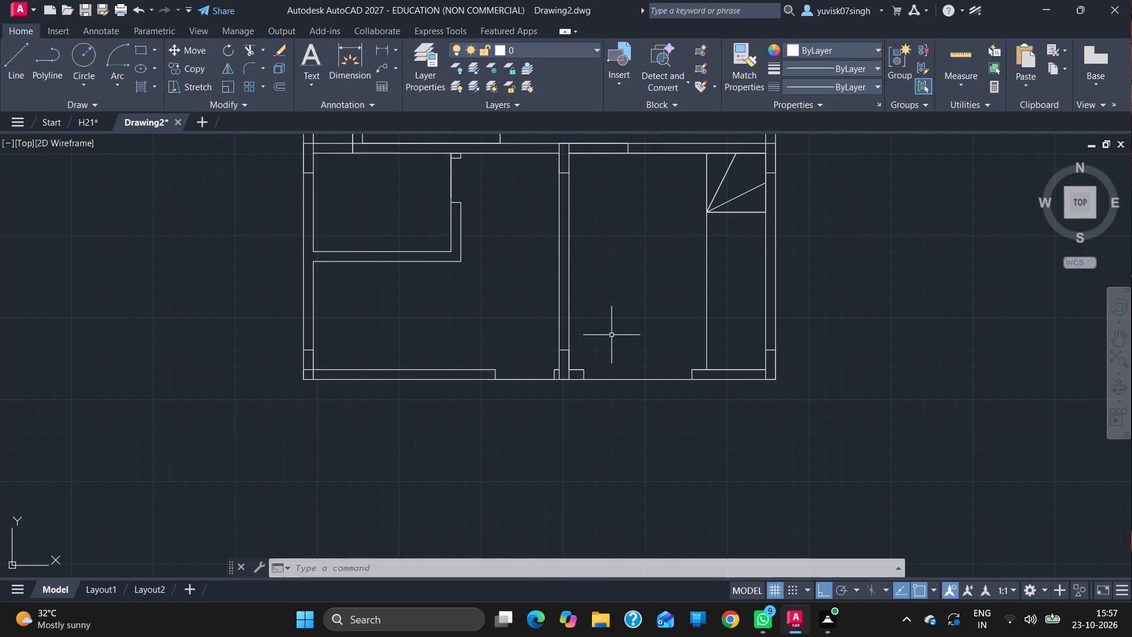
Draw a horizontal line from the square's lower-left corner 4' left, ending in line with the upper wall's opening mark.
{"action": "left_click", "coordinate": [29, 52]}
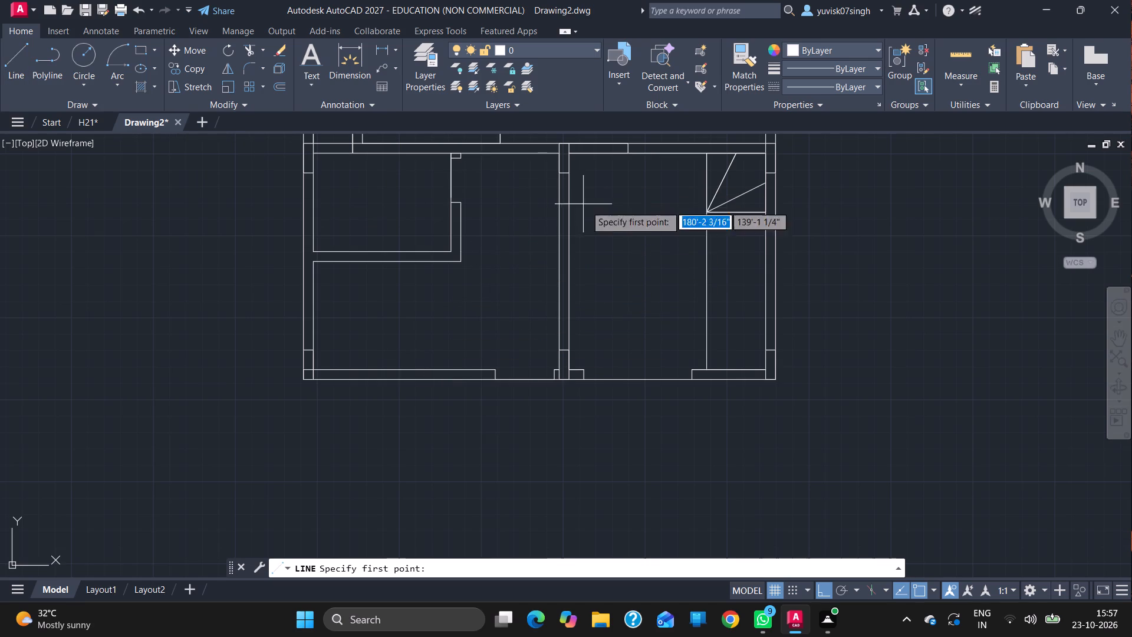
{"action": "left_click_drag", "start_coordinate": [706, 211], "coordinate": [630, 210]}
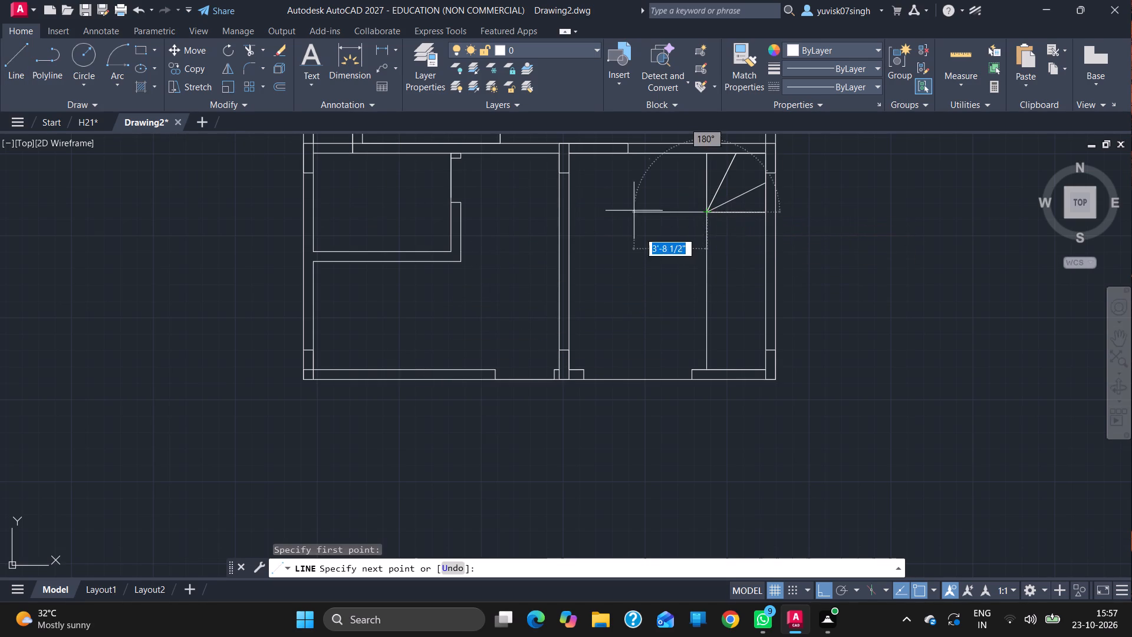
{"action": "left_click_drag", "start_coordinate": [630, 210], "coordinate": [627, 189]}
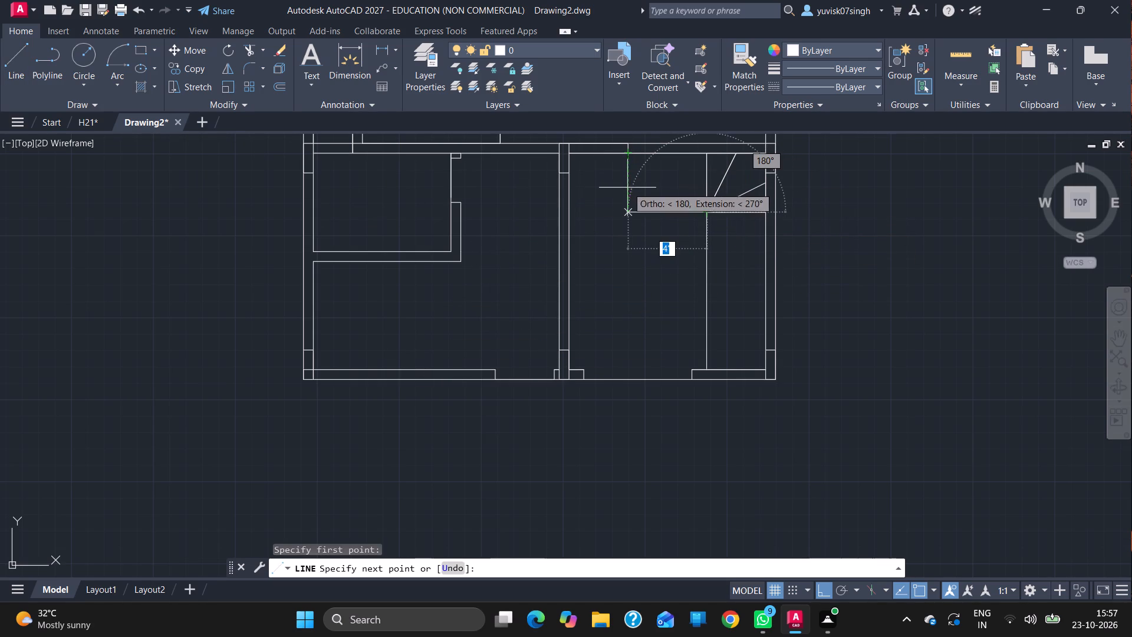
{"action": "left_click_drag", "start_coordinate": [627, 189], "coordinate": [627, 212]}
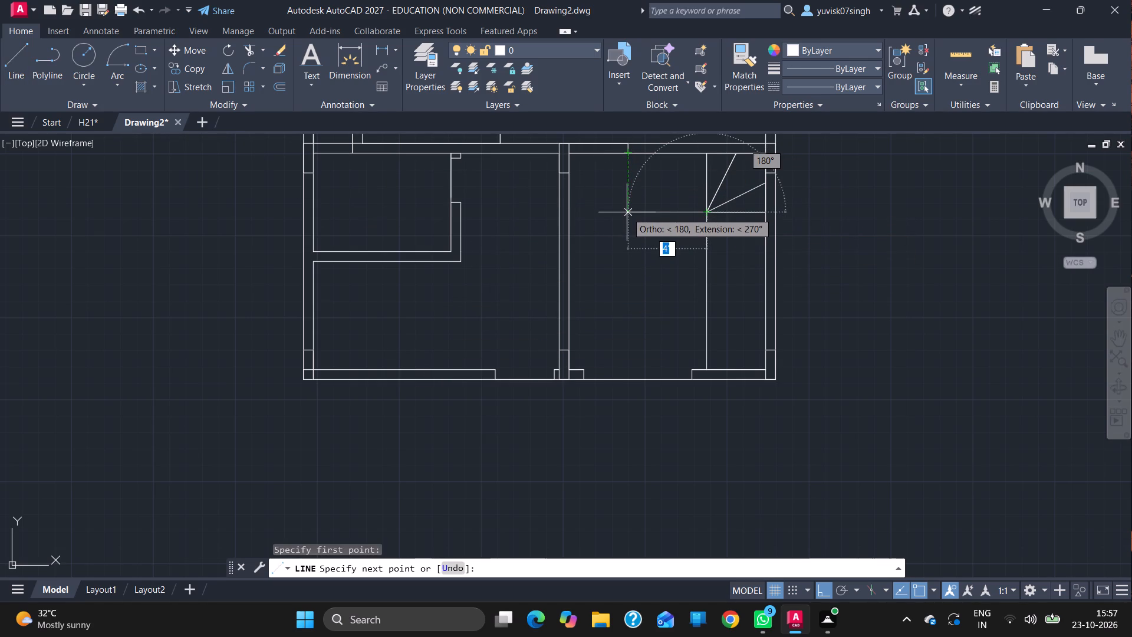
{"action": "left_click", "coordinate": [627, 212]}
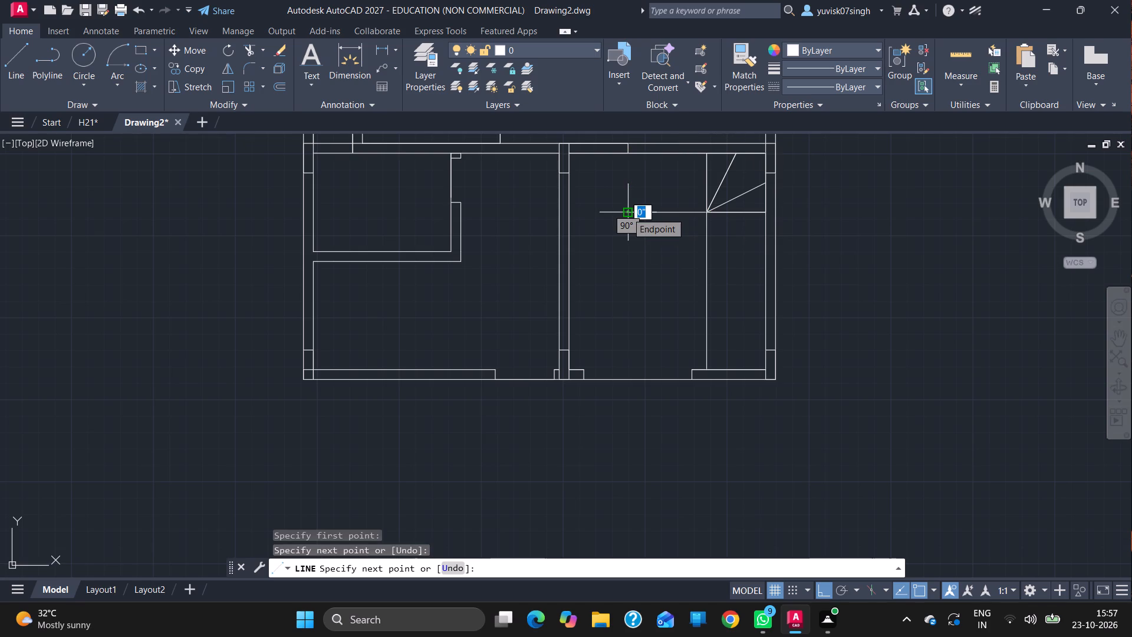
{"action": "key", "text": "Escape"}
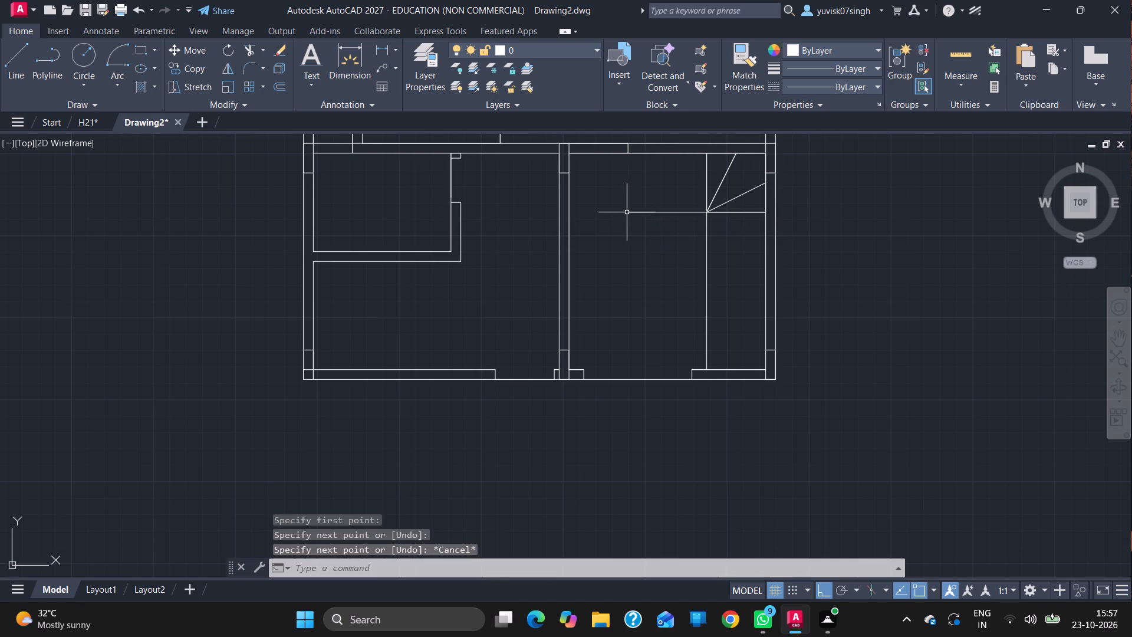
Draw a vertical line from the opening mark's lower end down to the free end of the 4' horizontal line.
{"action": "left_click", "coordinate": [8, 46]}
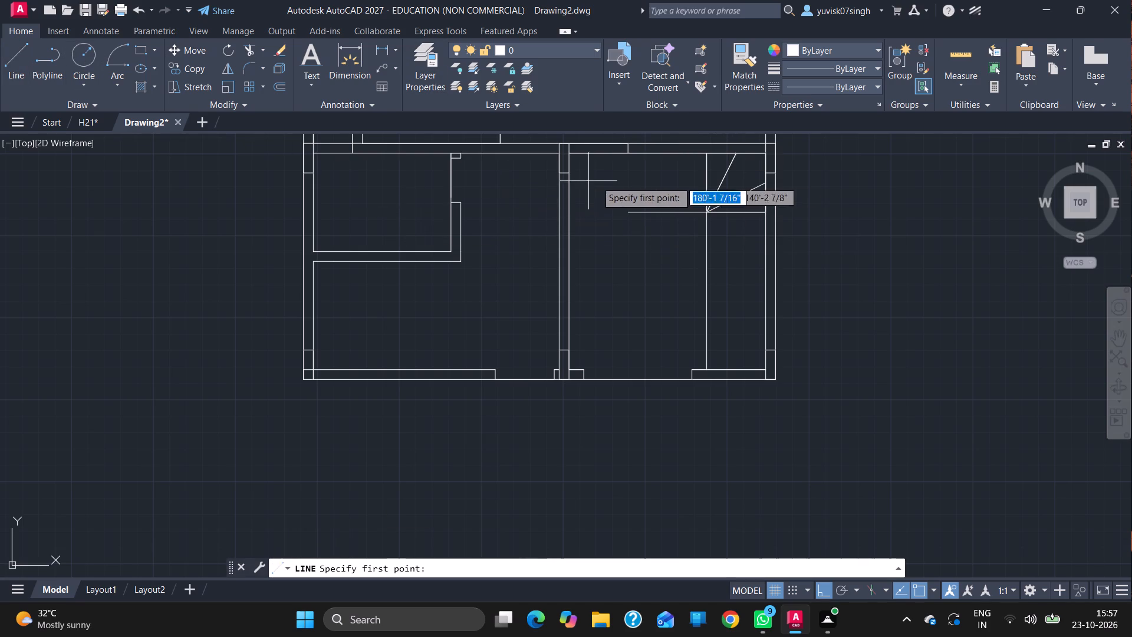
{"action": "left_click_drag", "start_coordinate": [628, 155], "coordinate": [627, 175]}
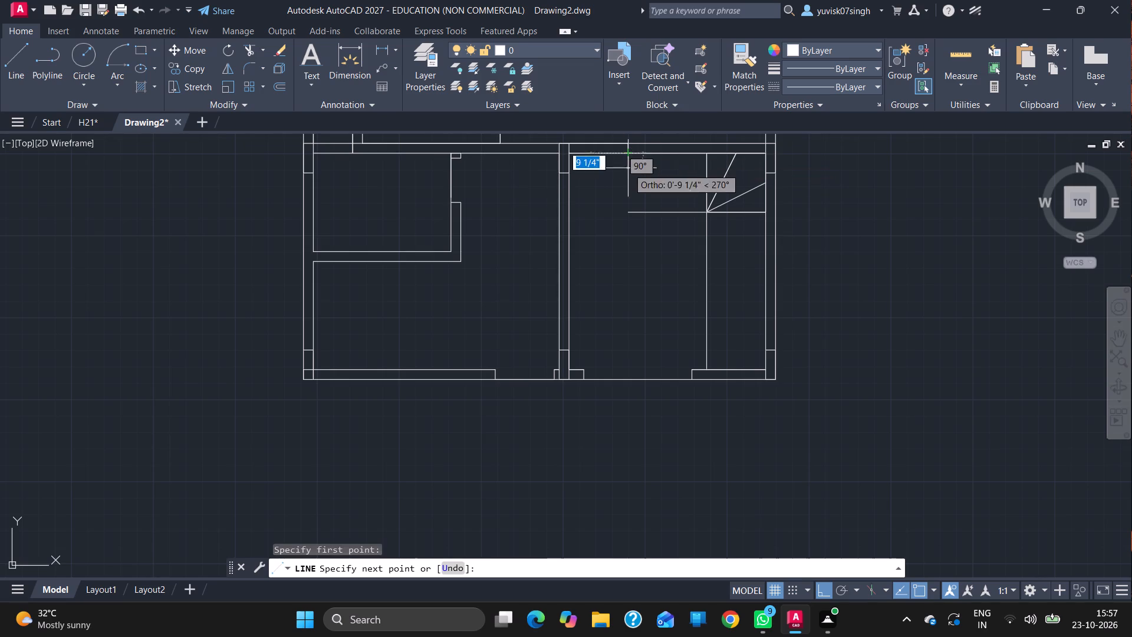
{"action": "left_click_drag", "start_coordinate": [627, 175], "coordinate": [630, 213]}
{"action": "left_click", "coordinate": [630, 213]}
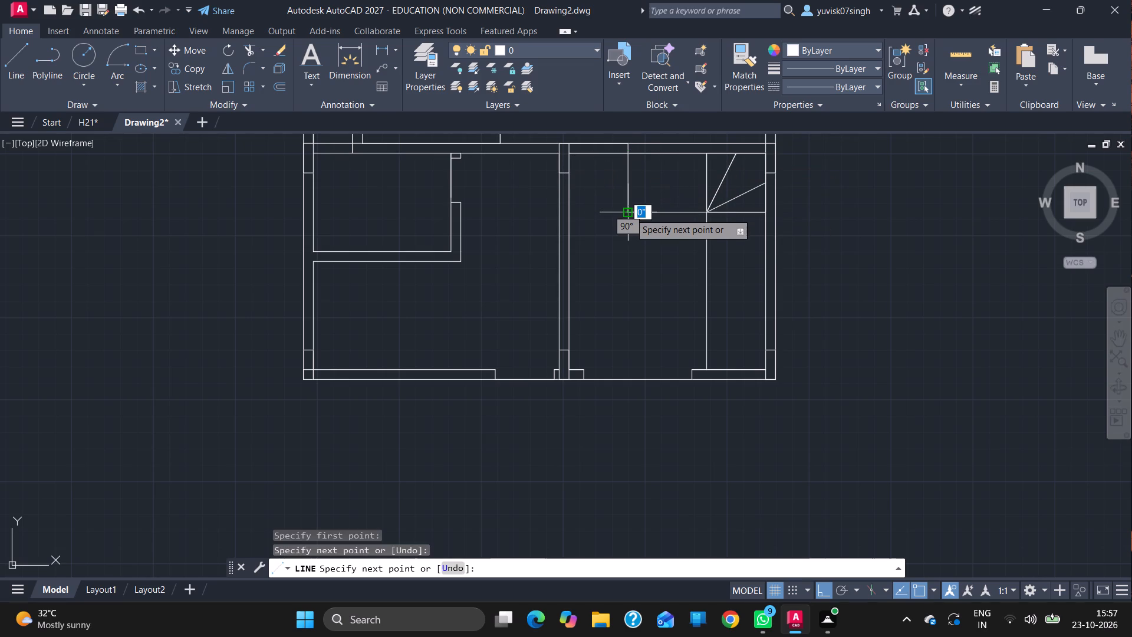
{"action": "key", "text": "Escape"}
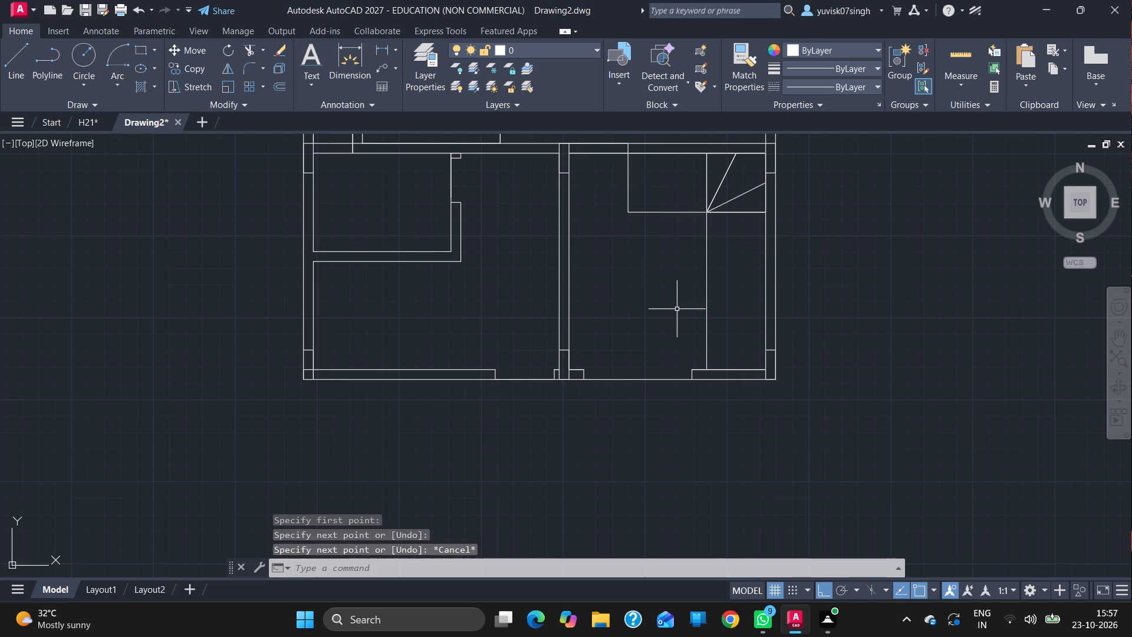
Divide the 4' horizontal line at the bottom of the upper stair flight into 4 equal segments.
{"action": "key", "text": "o"}
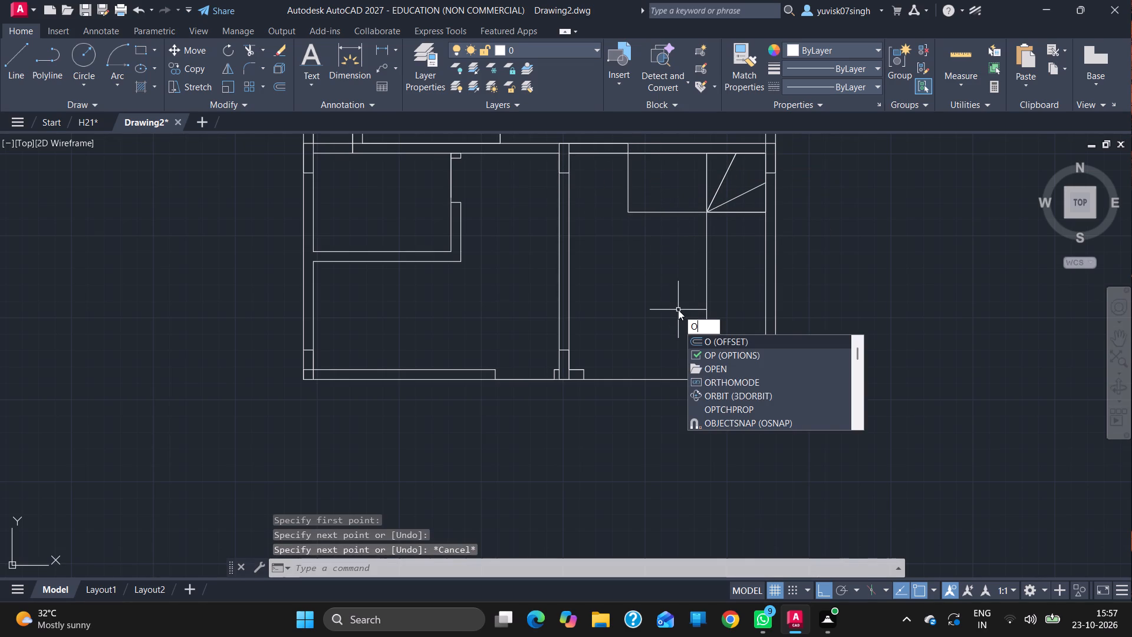
{"action": "key", "text": "Escape"}
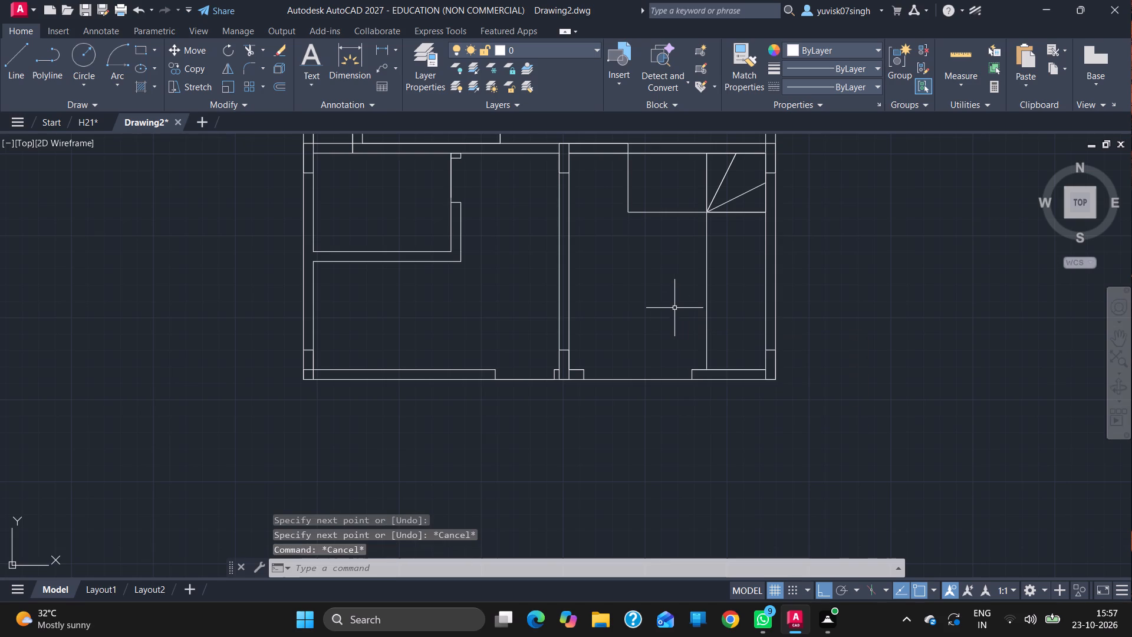
{"action": "left_click", "coordinate": [99, 99]}
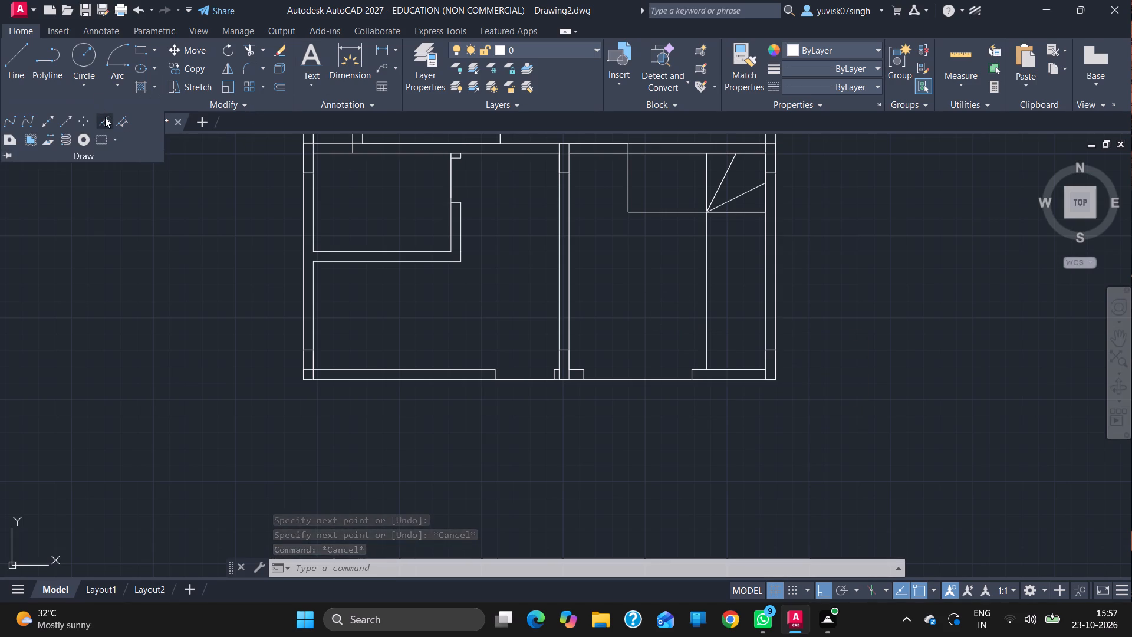
{"action": "left_click", "coordinate": [105, 117]}
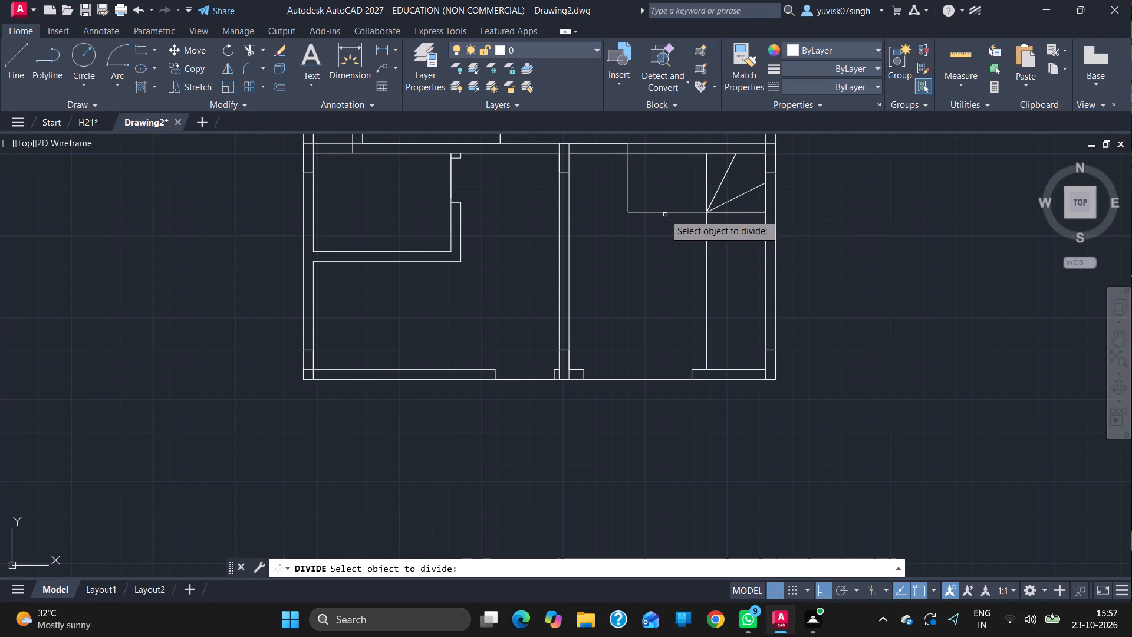
{"action": "left_click", "coordinate": [666, 212]}
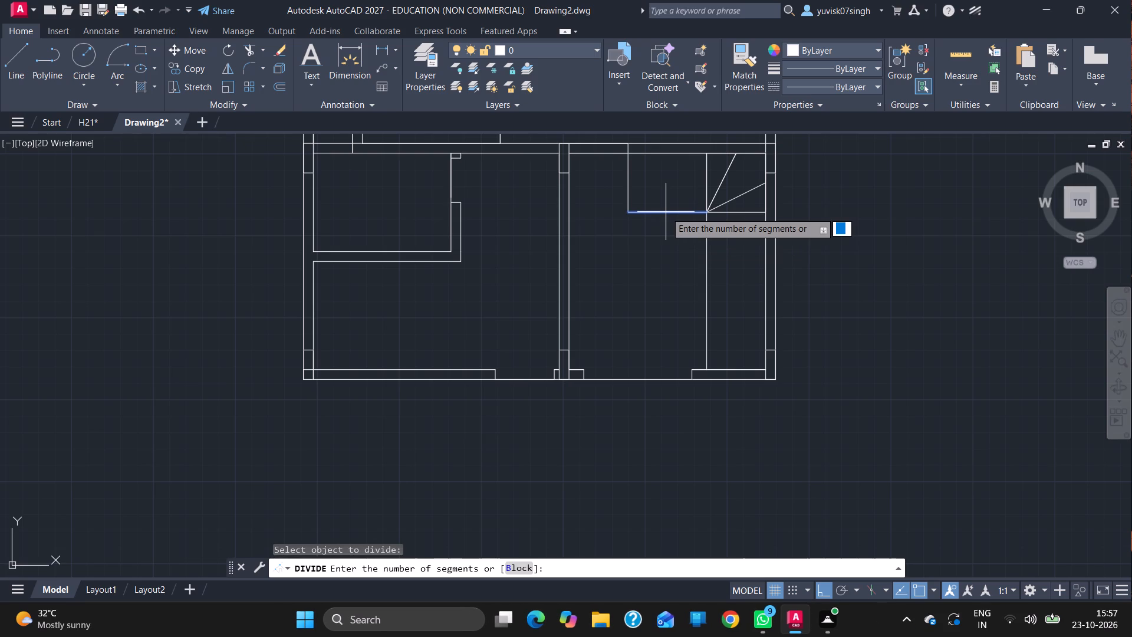
{"action": "key", "text": "4"}
{"action": "key", "text": "Return"}
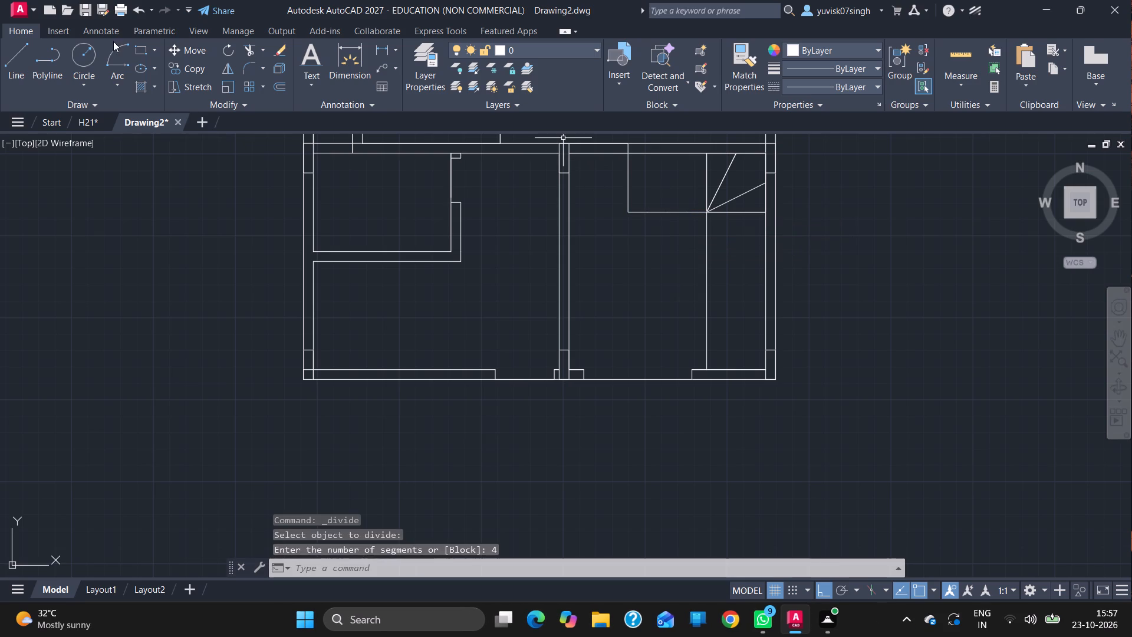
Draw three vertical tread lines through the division points, spaced 1' apart, between the 4' line and the upper wall's inner face.
{"action": "left_click", "coordinate": [12, 64]}
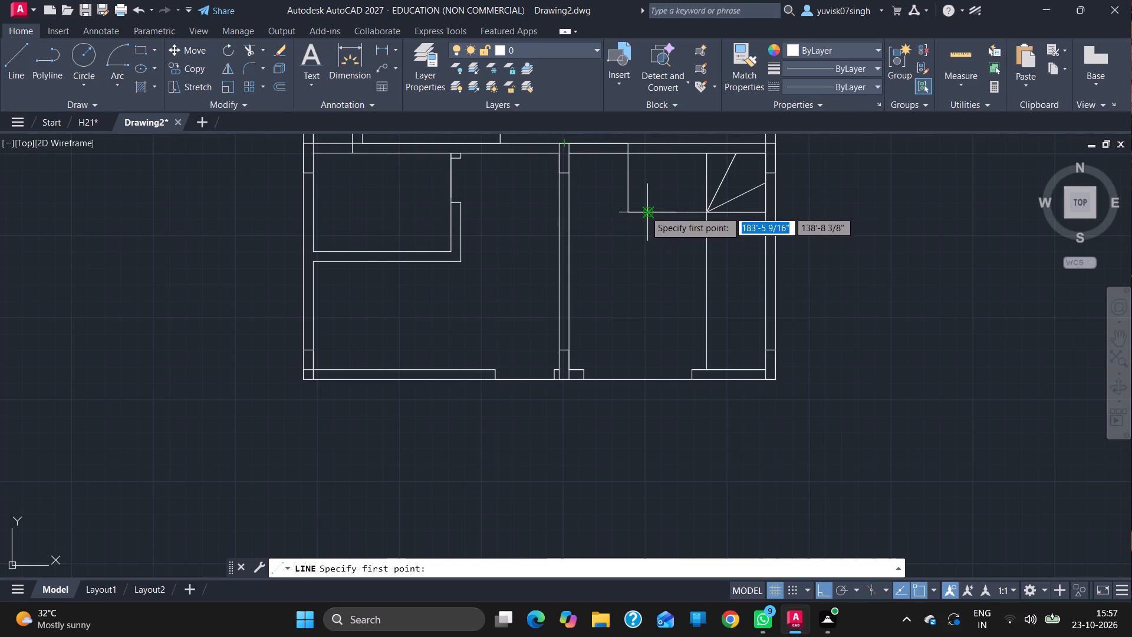
{"action": "left_click_drag", "start_coordinate": [645, 211], "coordinate": [646, 156]}
{"action": "left_click_drag", "start_coordinate": [646, 156], "coordinate": [647, 214]}
{"action": "left_click_drag", "start_coordinate": [647, 214], "coordinate": [667, 215]}
{"action": "left_click", "coordinate": [667, 215]}
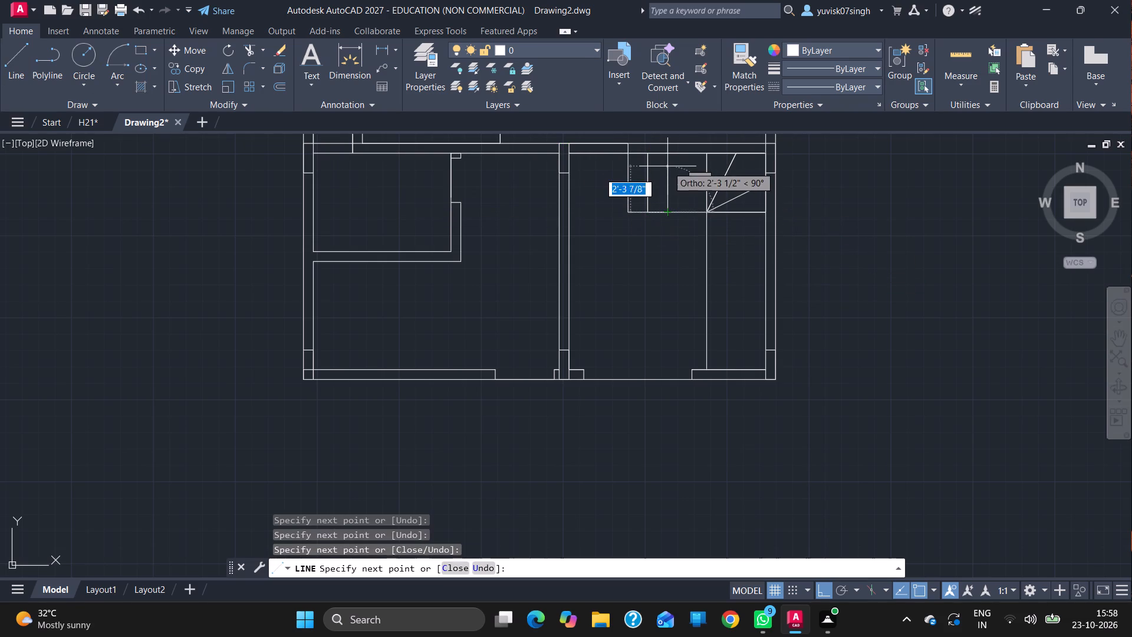
{"action": "left_click_drag", "start_coordinate": [667, 157], "coordinate": [668, 193]}
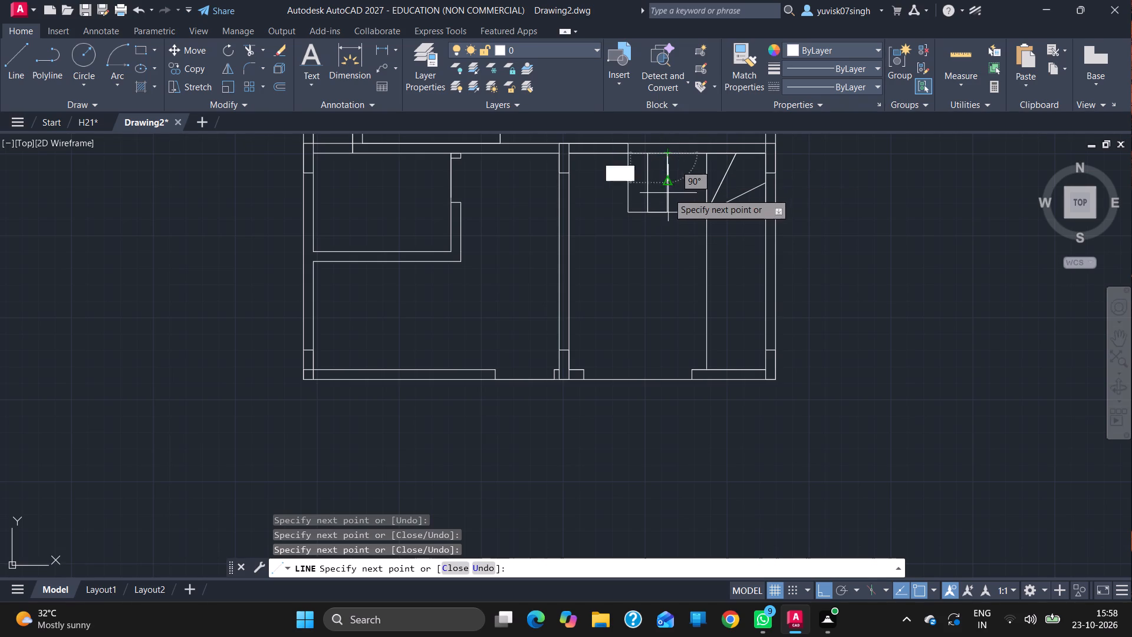
{"action": "left_click_drag", "start_coordinate": [668, 193], "coordinate": [667, 214]}
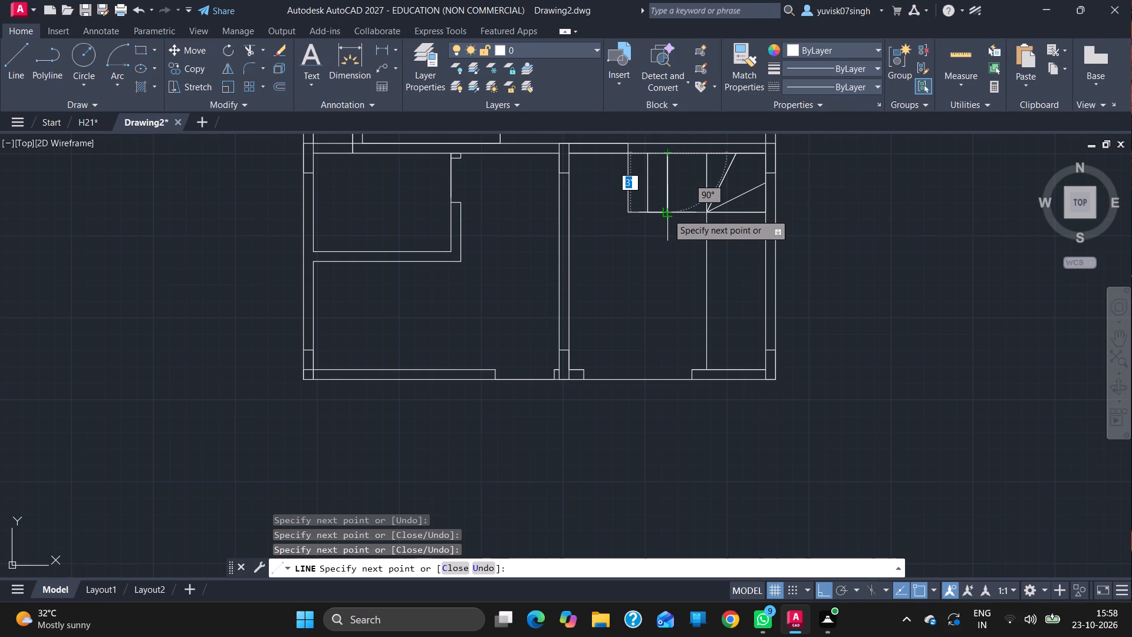
{"action": "left_click_drag", "start_coordinate": [667, 214], "coordinate": [686, 216]}
{"action": "left_click_drag", "start_coordinate": [686, 216], "coordinate": [685, 163]}
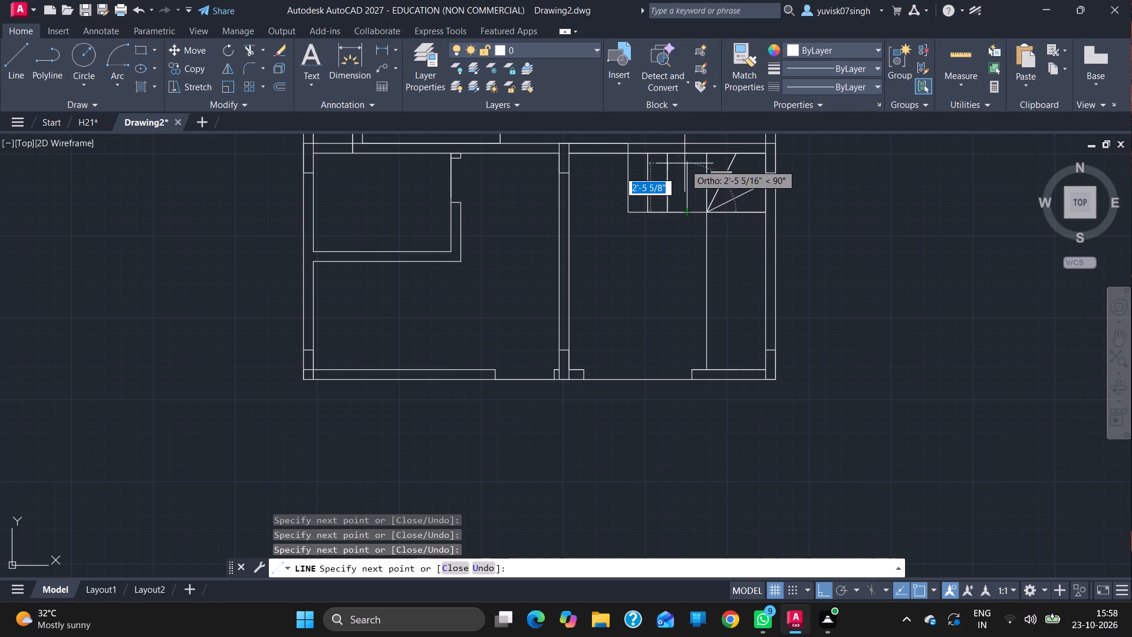
{"action": "left_click_drag", "start_coordinate": [685, 163], "coordinate": [688, 153]}
{"action": "left_click_drag", "start_coordinate": [688, 153], "coordinate": [704, 155]}
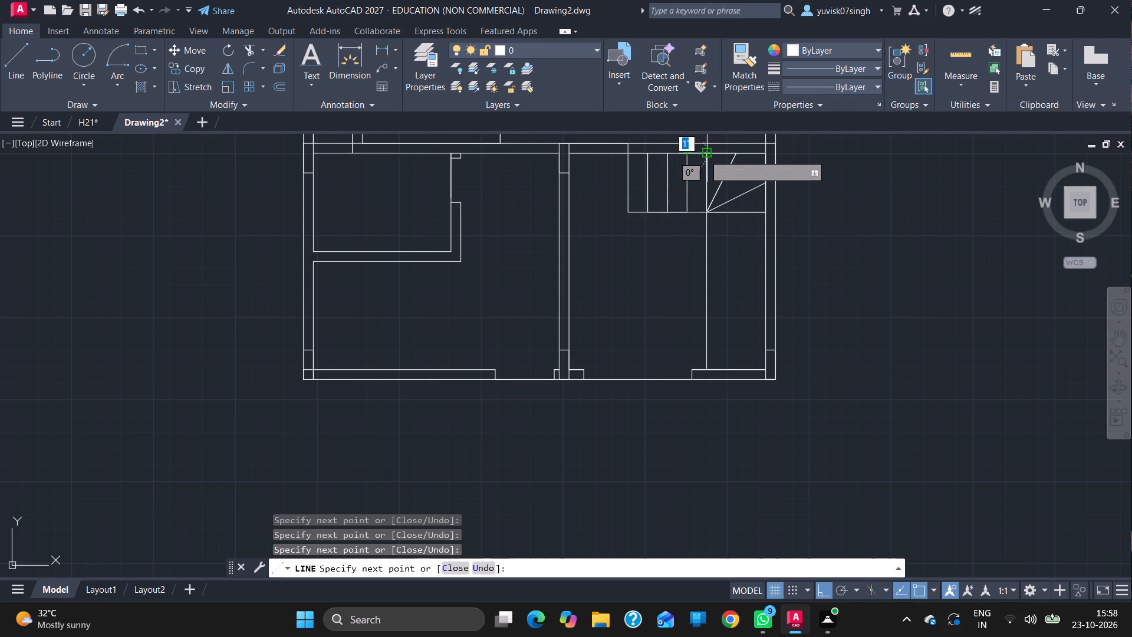
{"action": "left_click_drag", "start_coordinate": [704, 155], "coordinate": [704, 156]}
{"action": "key", "text": "Escape"}
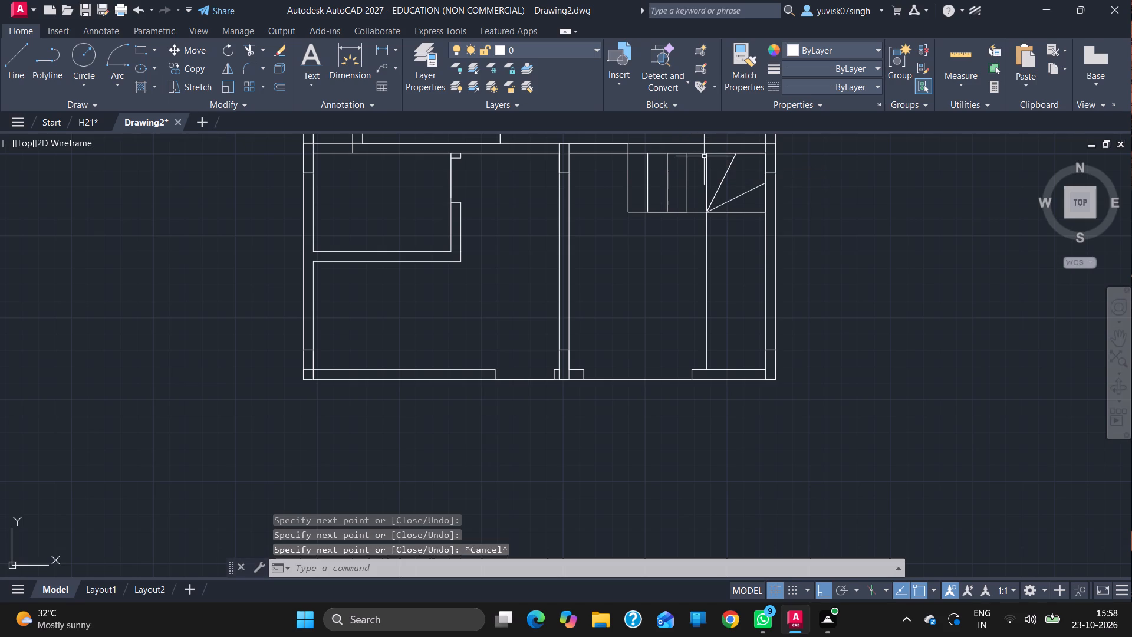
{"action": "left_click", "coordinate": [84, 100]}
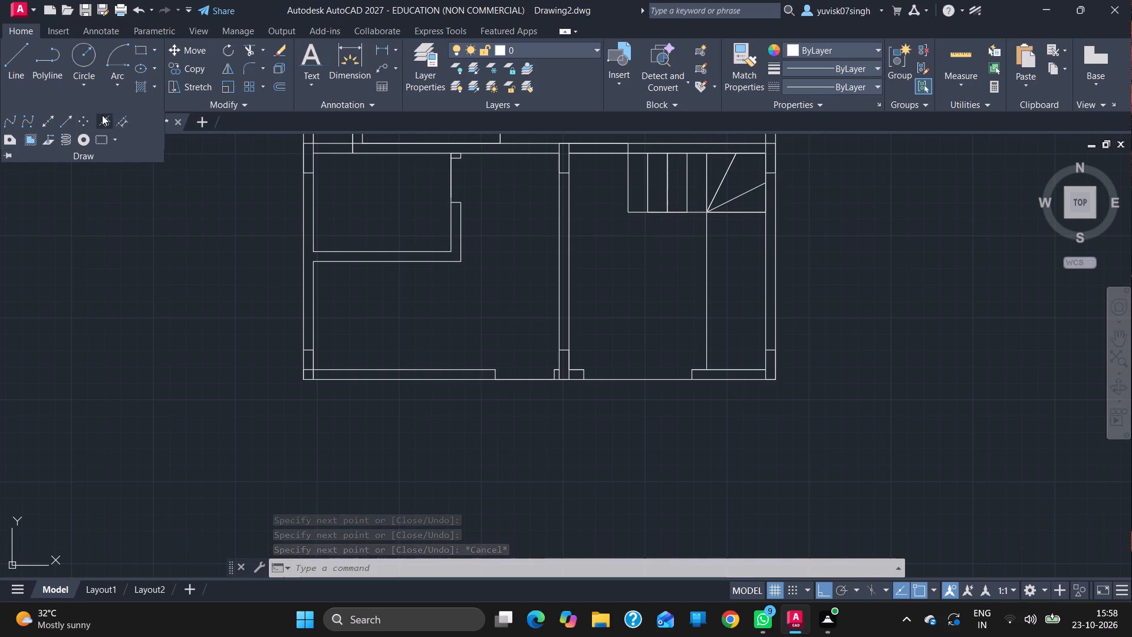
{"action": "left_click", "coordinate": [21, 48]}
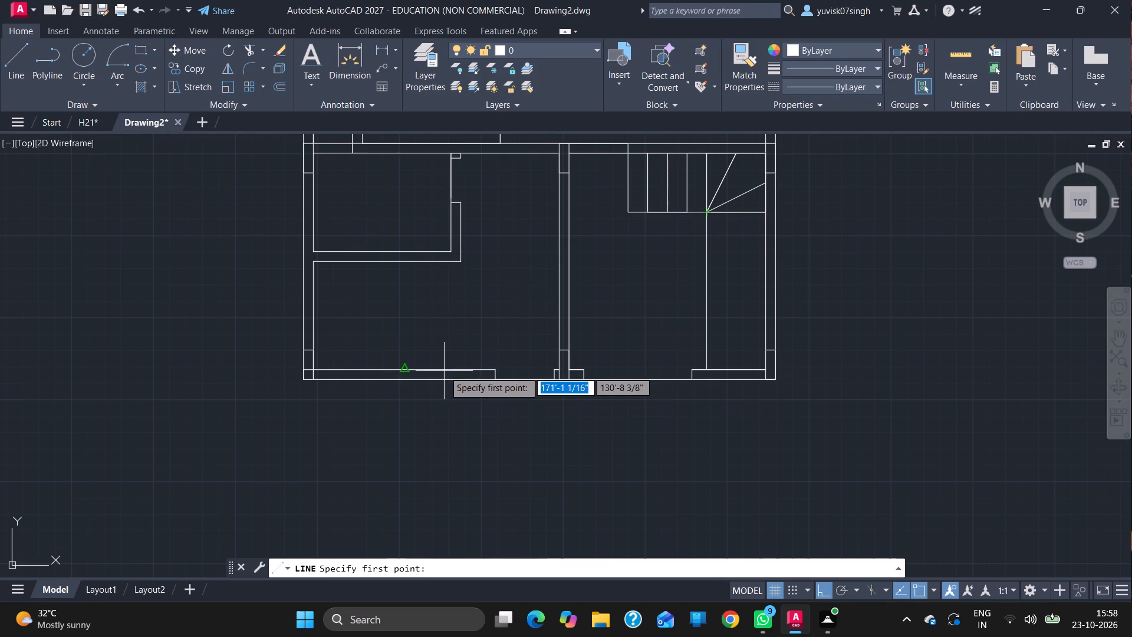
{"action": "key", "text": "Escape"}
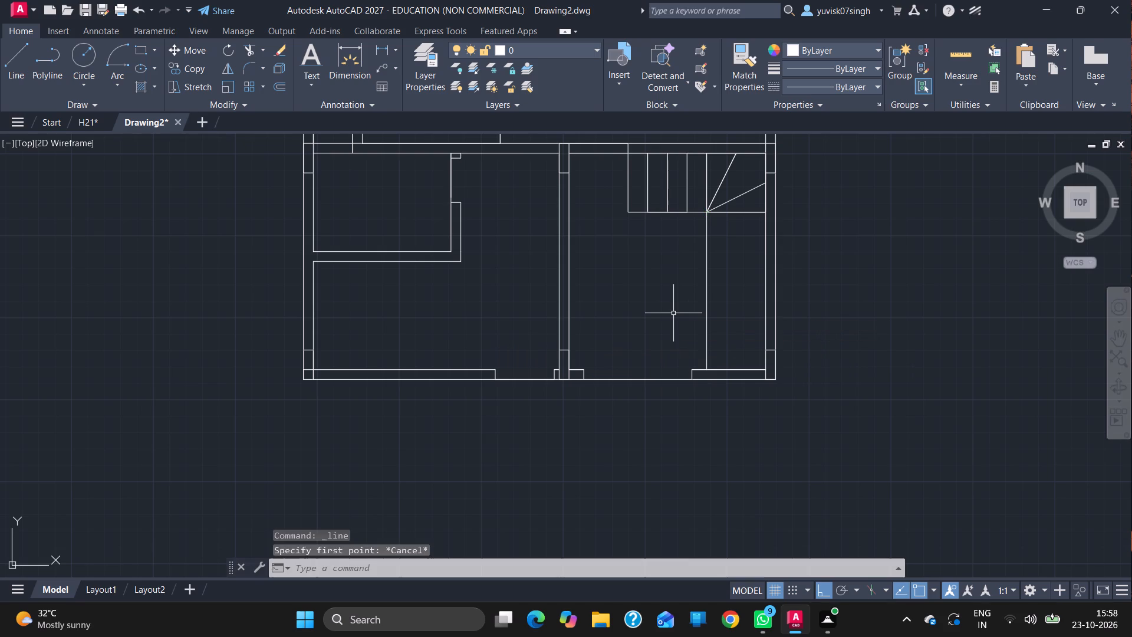
Offset the winder square's bottom edge downward at 1' spacing with the Multiple option to make five treads.
{"action": "key", "text": "o"}
{"action": "key", "text": "Return"}
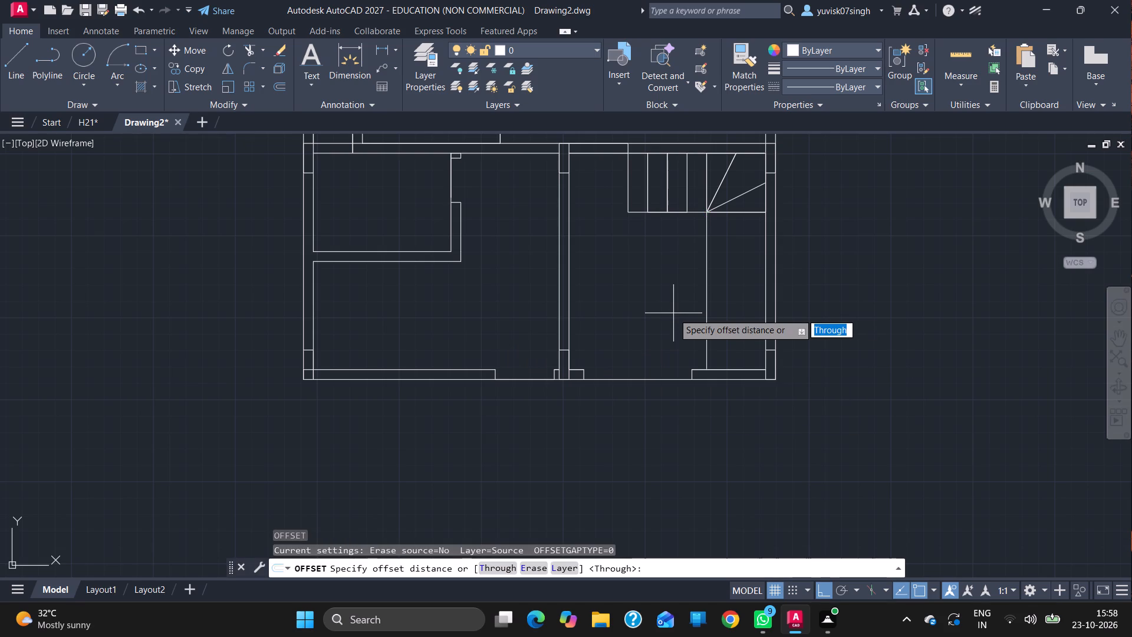
{"action": "key", "text": "1"}
{"action": "key", "text": "apostrophe"}
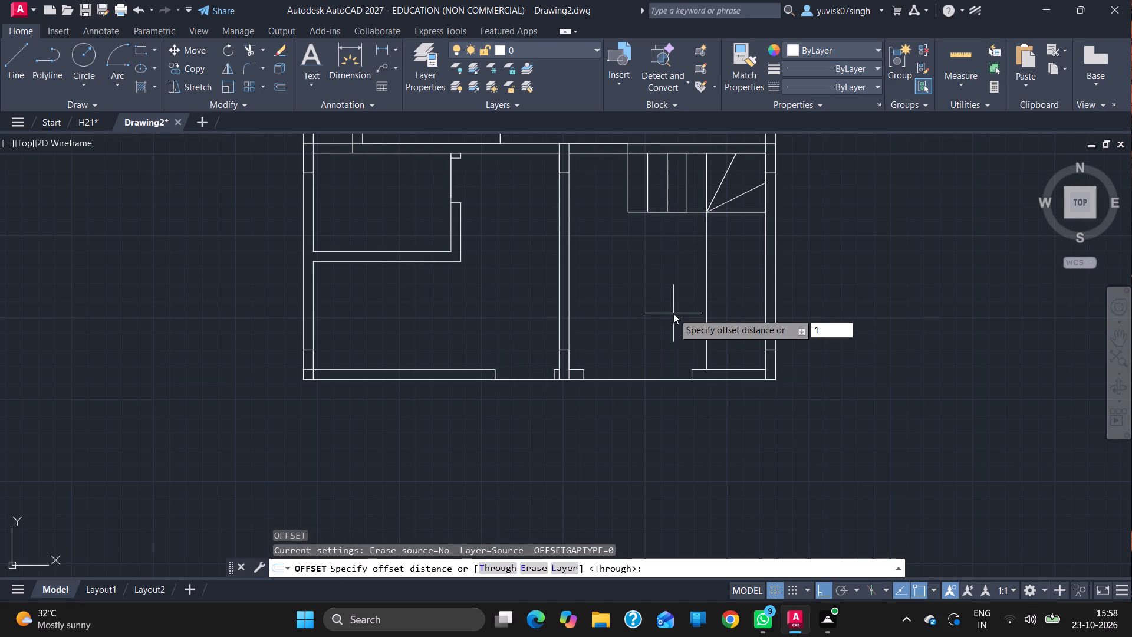
{"action": "key", "text": "Return"}
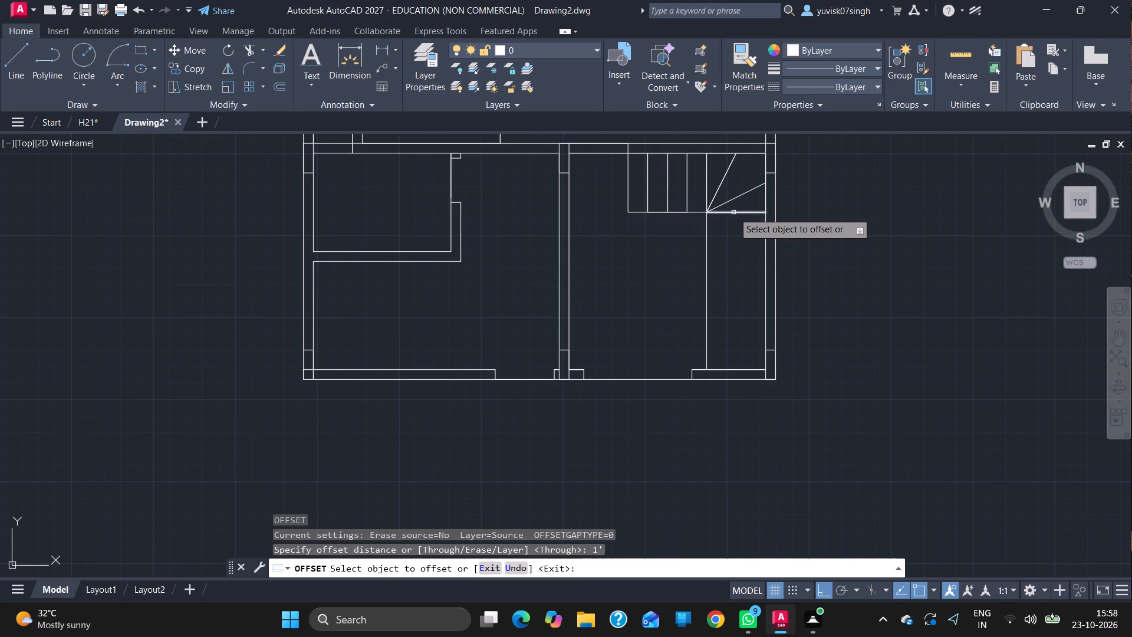
{"action": "left_click", "coordinate": [733, 212]}
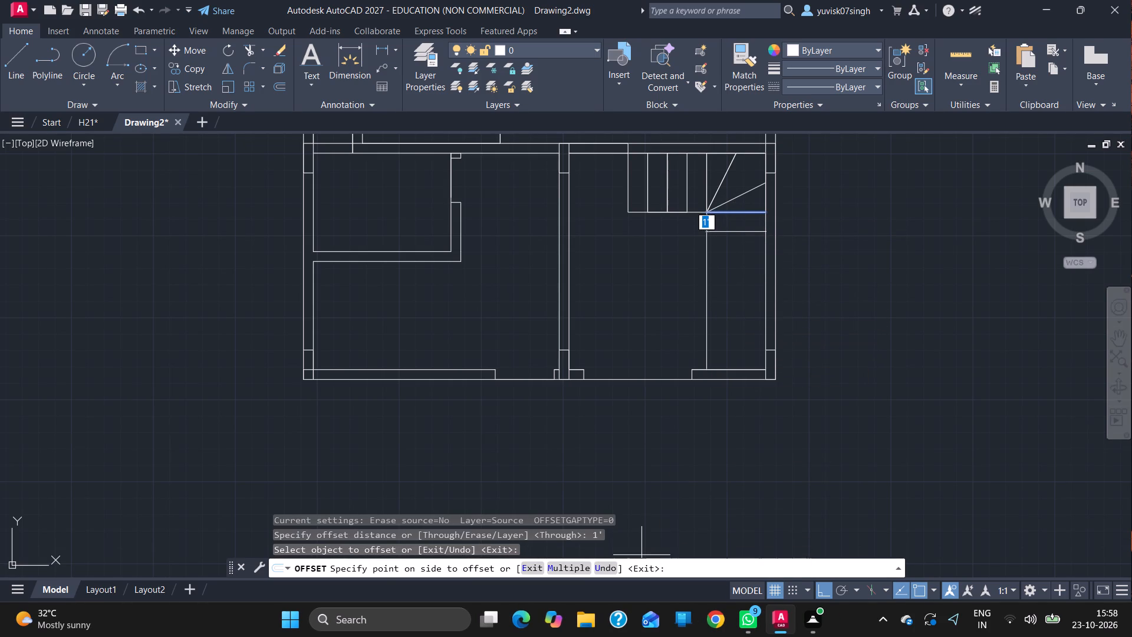
{"action": "left_click", "coordinate": [570, 569]}
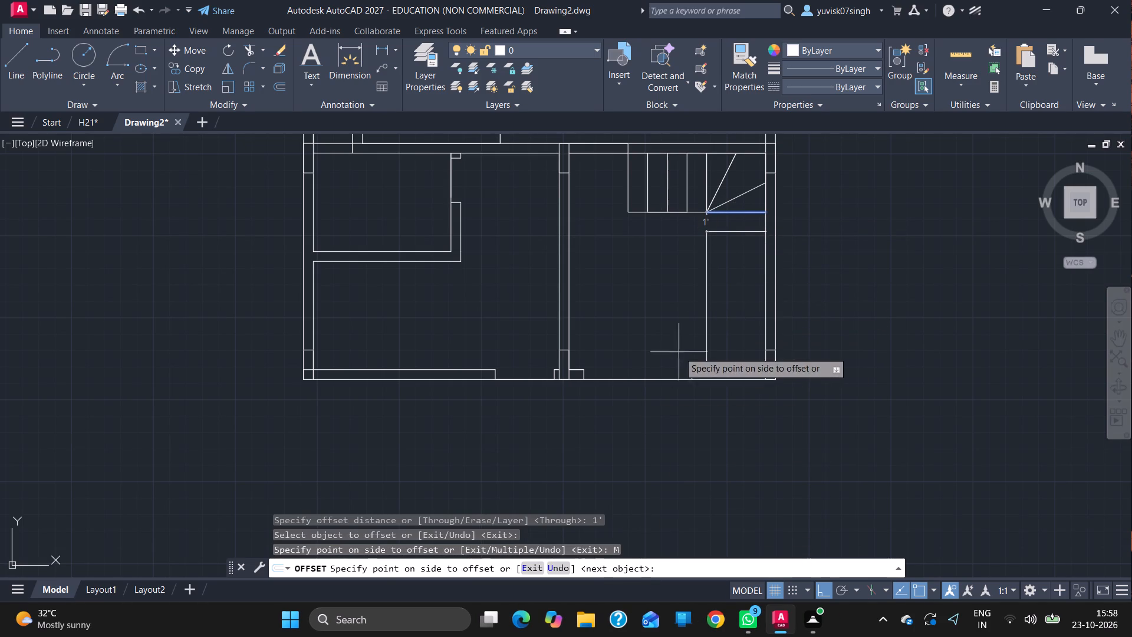
{"action": "left_click", "coordinate": [736, 273]}
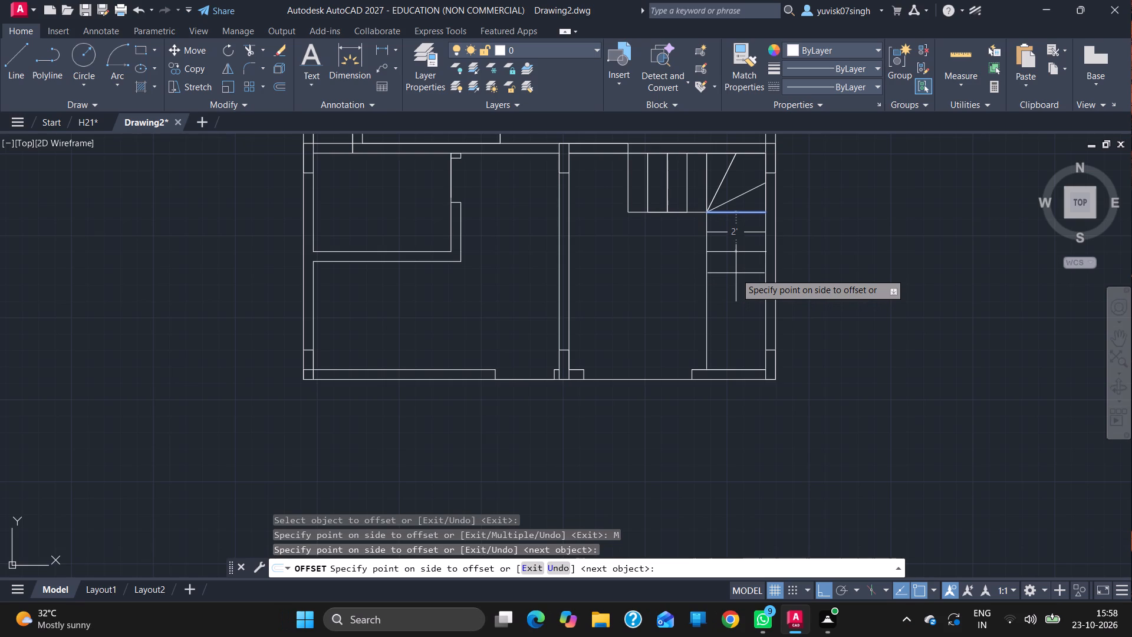
{"action": "left_click", "coordinate": [736, 273]}
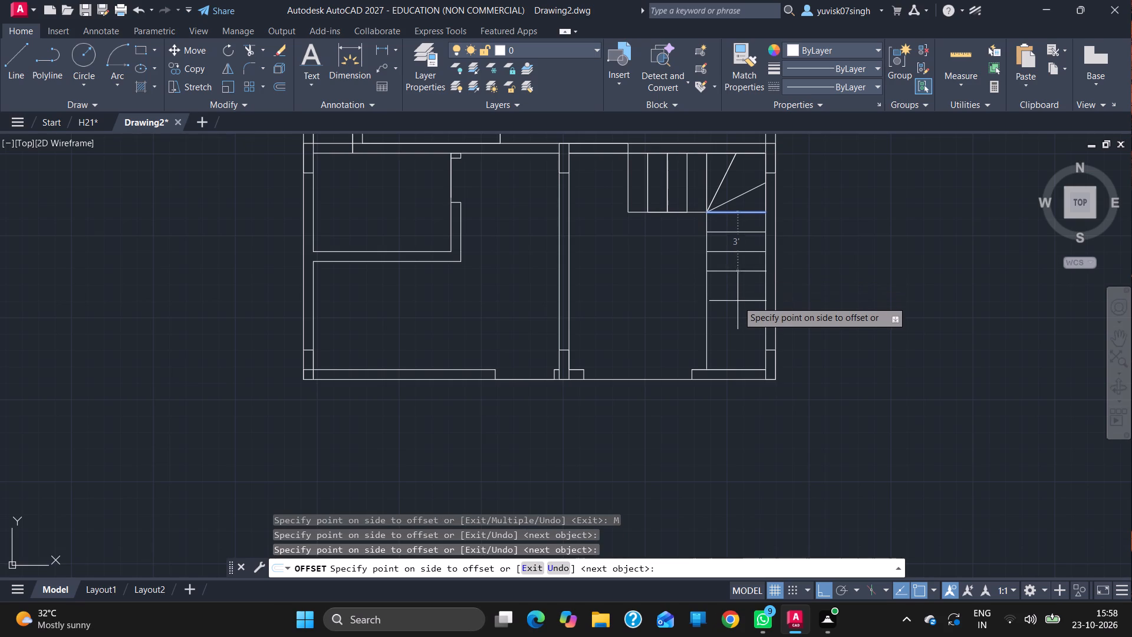
{"action": "left_click", "coordinate": [738, 302]}
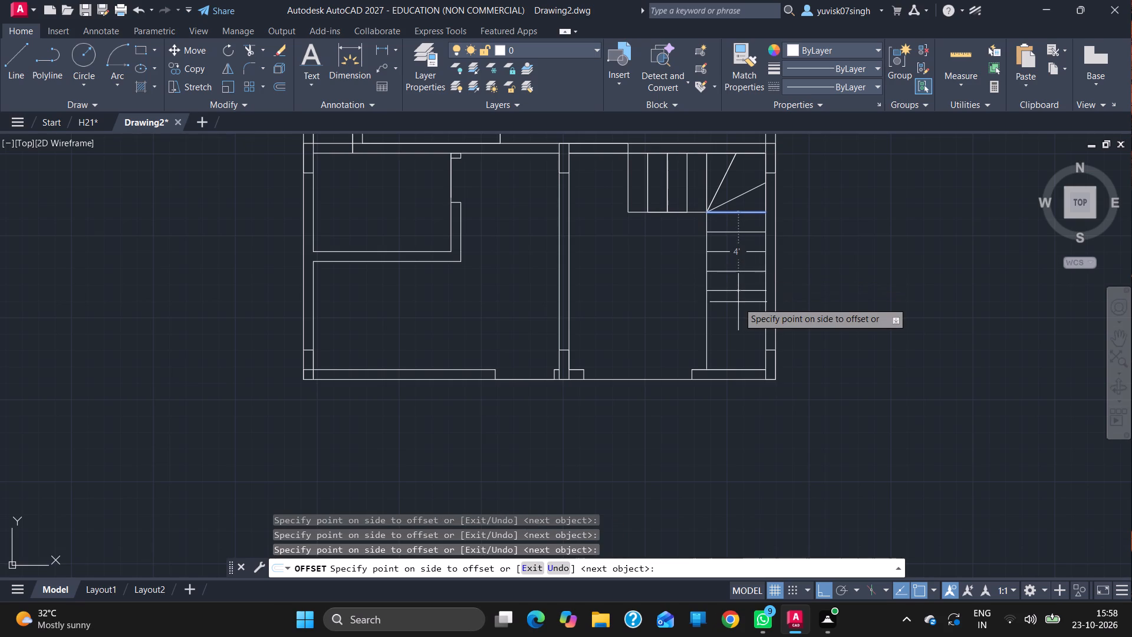
{"action": "left_click", "coordinate": [738, 302]}
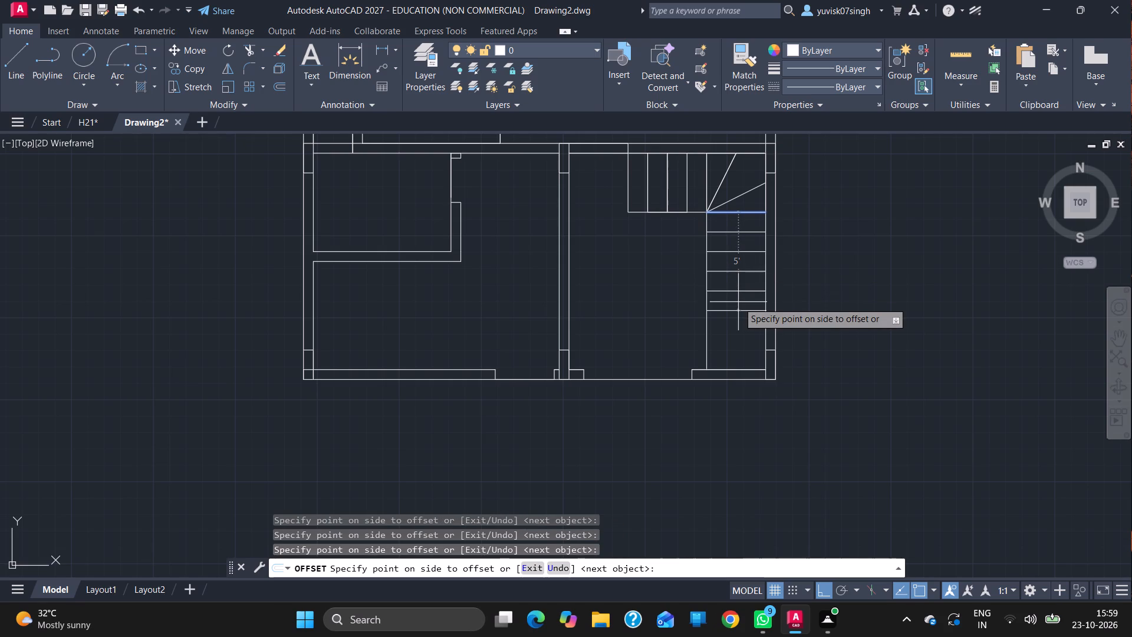
{"action": "left_click", "coordinate": [738, 302]}
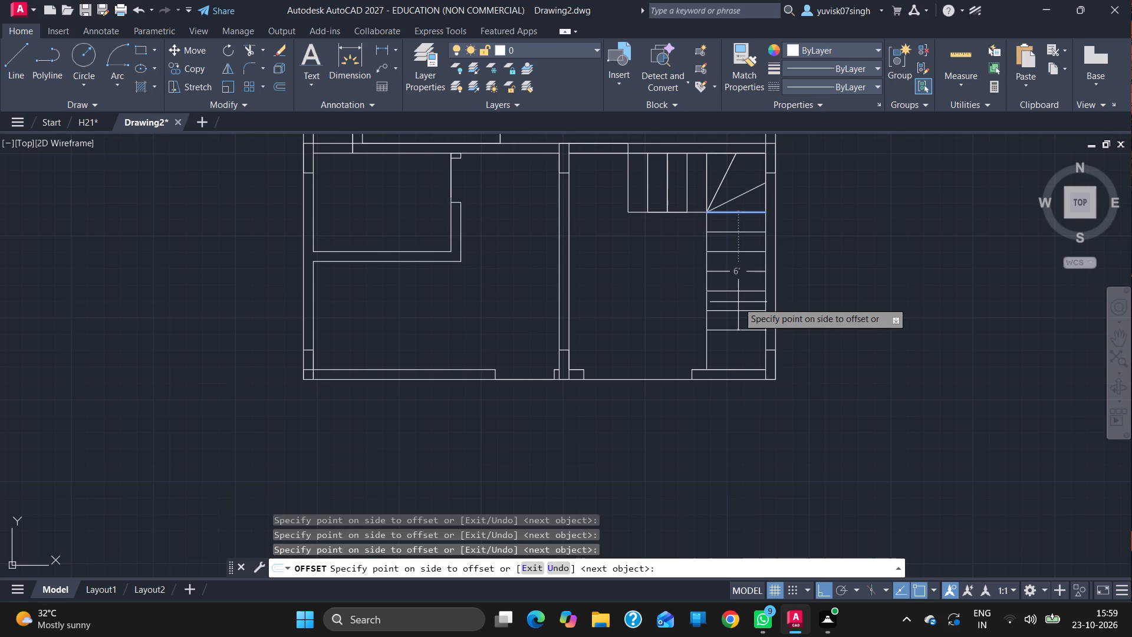
{"action": "key", "text": "Escape"}
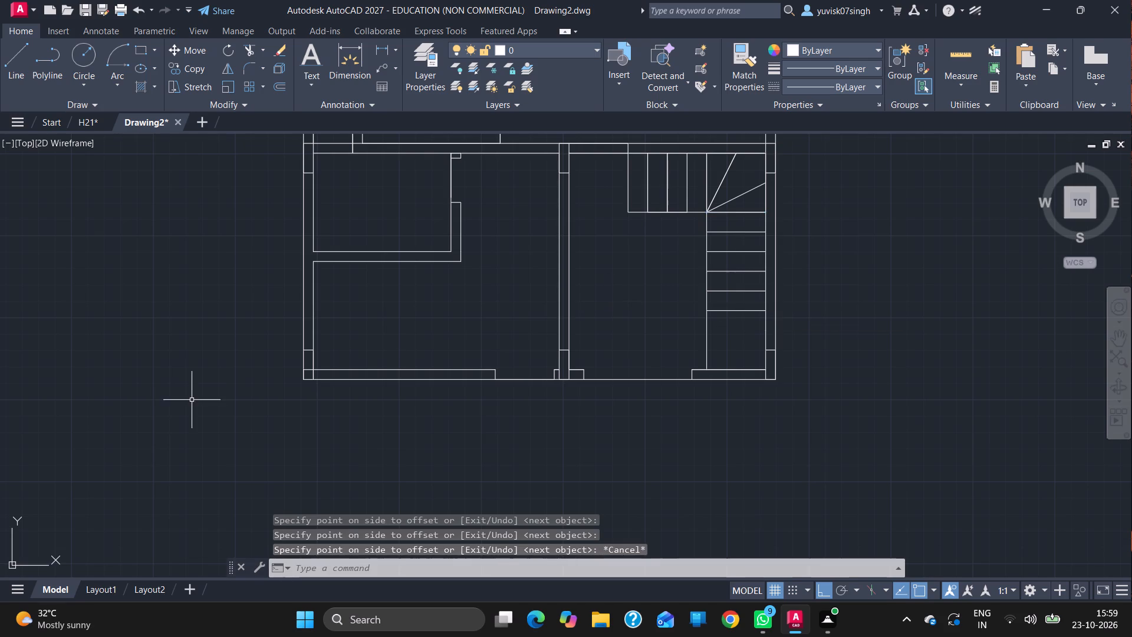
Draw a line from the bottom of the stair's long vertical line 3' up to the lowest tread and right to the right wall's inner face.
{"action": "left_click", "coordinate": [8, 57]}
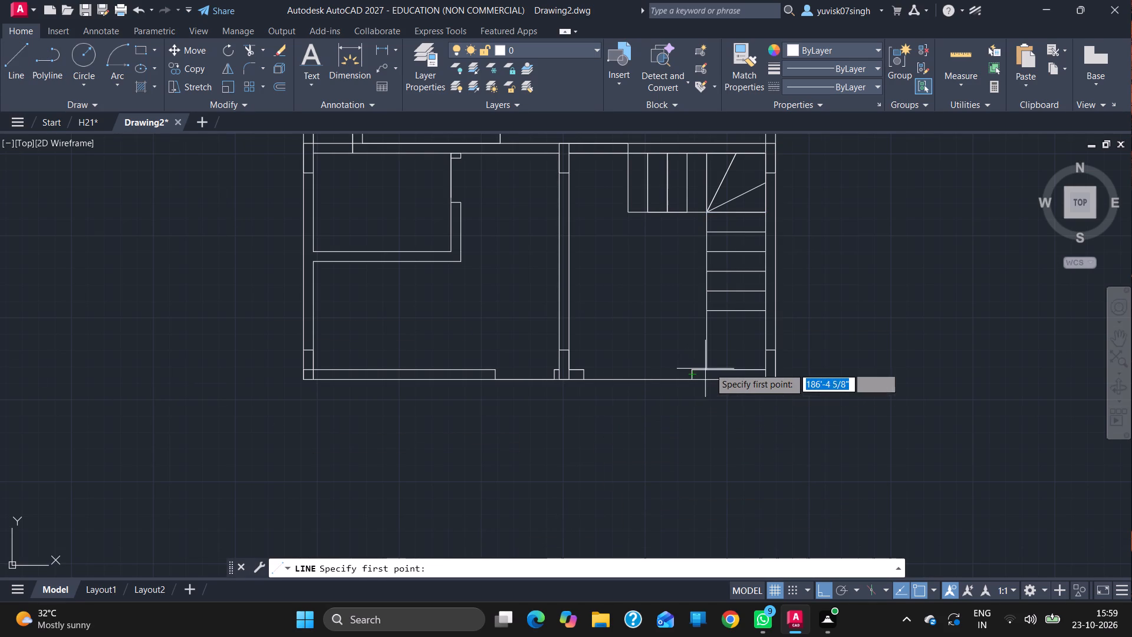
{"action": "left_click_drag", "start_coordinate": [709, 369], "coordinate": [706, 311]}
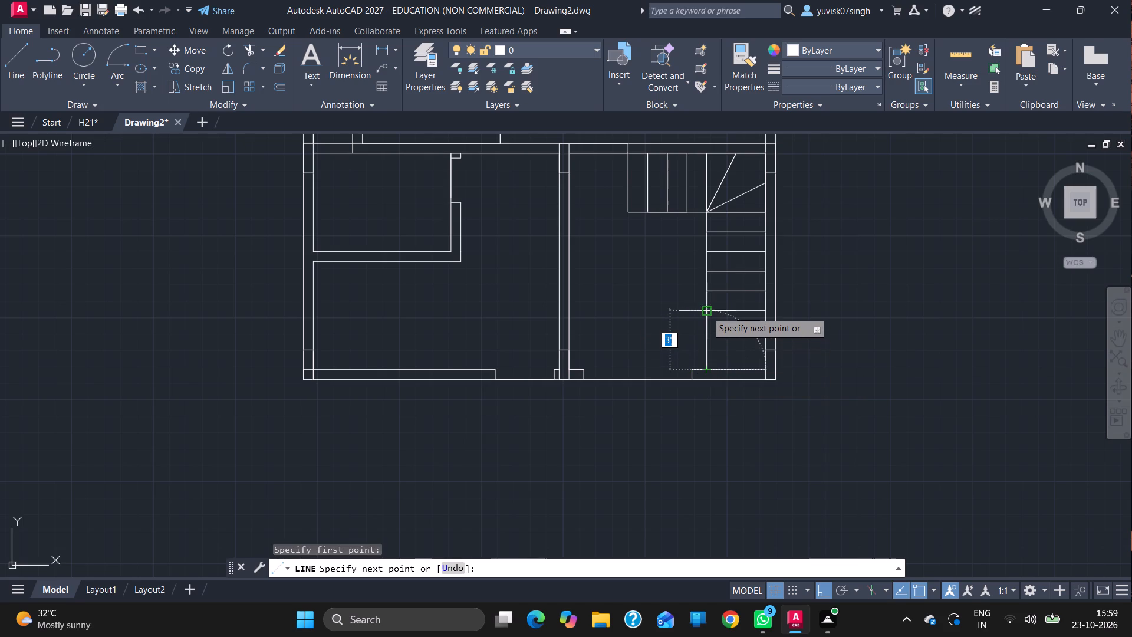
{"action": "left_click_drag", "start_coordinate": [706, 311], "coordinate": [716, 311]}
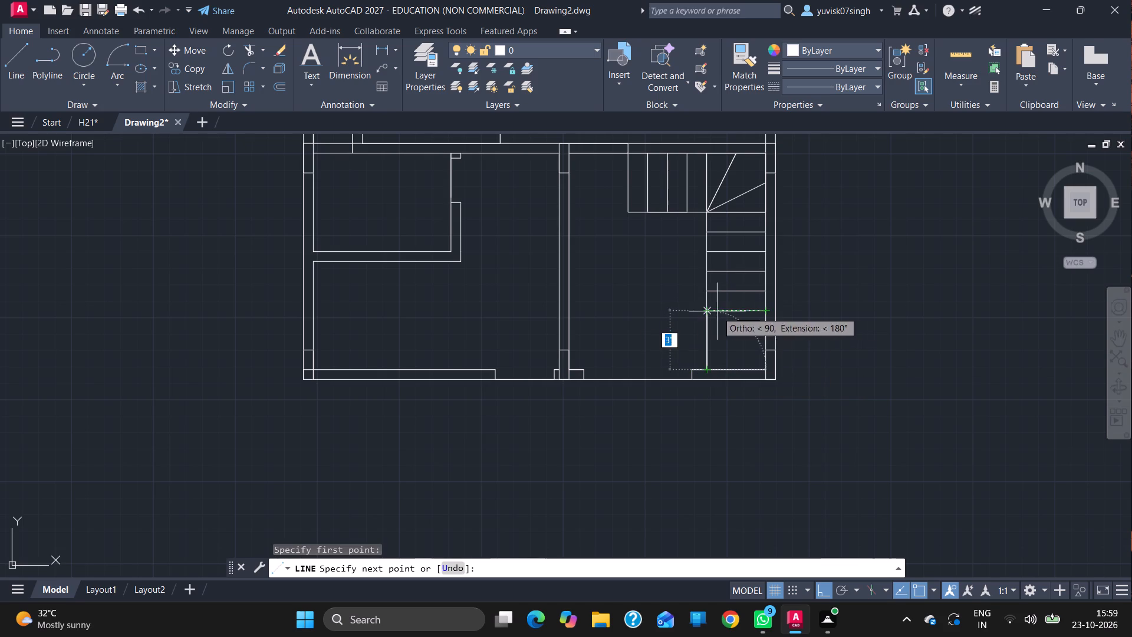
{"action": "left_click_drag", "start_coordinate": [716, 311], "coordinate": [705, 311]}
{"action": "left_click_drag", "start_coordinate": [705, 311], "coordinate": [711, 310]}
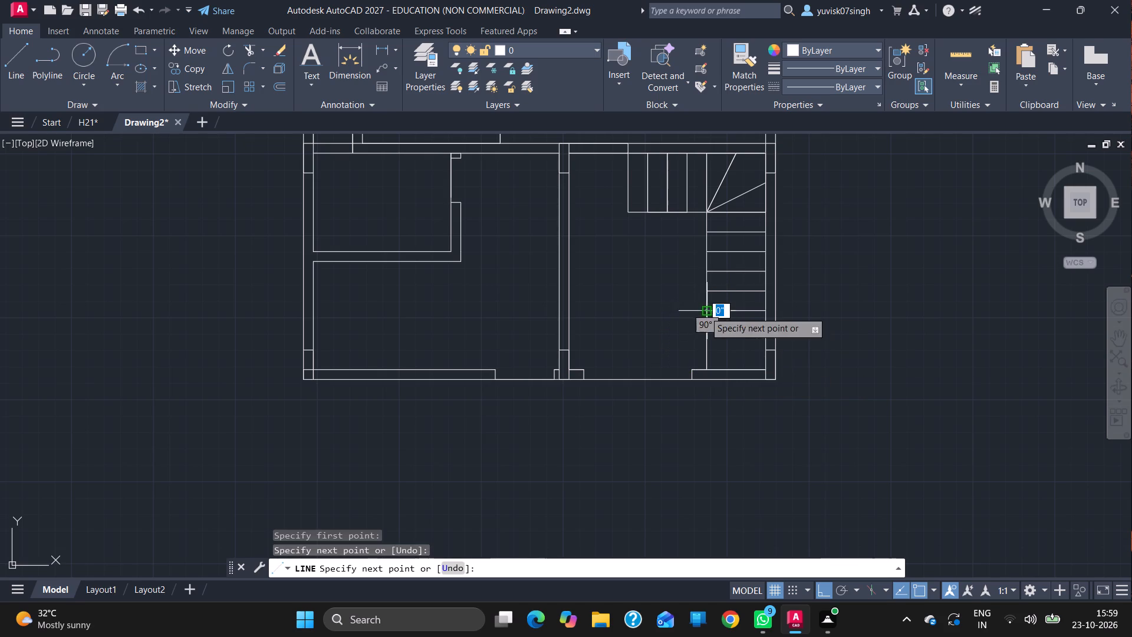
{"action": "left_click_drag", "start_coordinate": [711, 310], "coordinate": [765, 312]}
{"action": "left_click", "coordinate": [765, 312]}
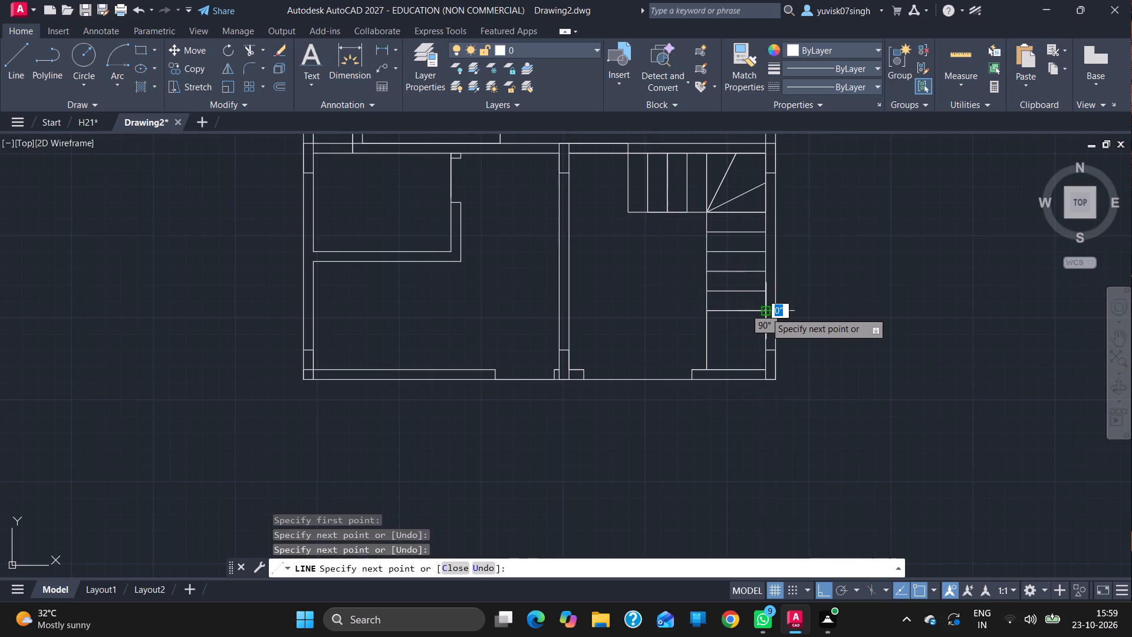
{"action": "key", "text": "Escape"}
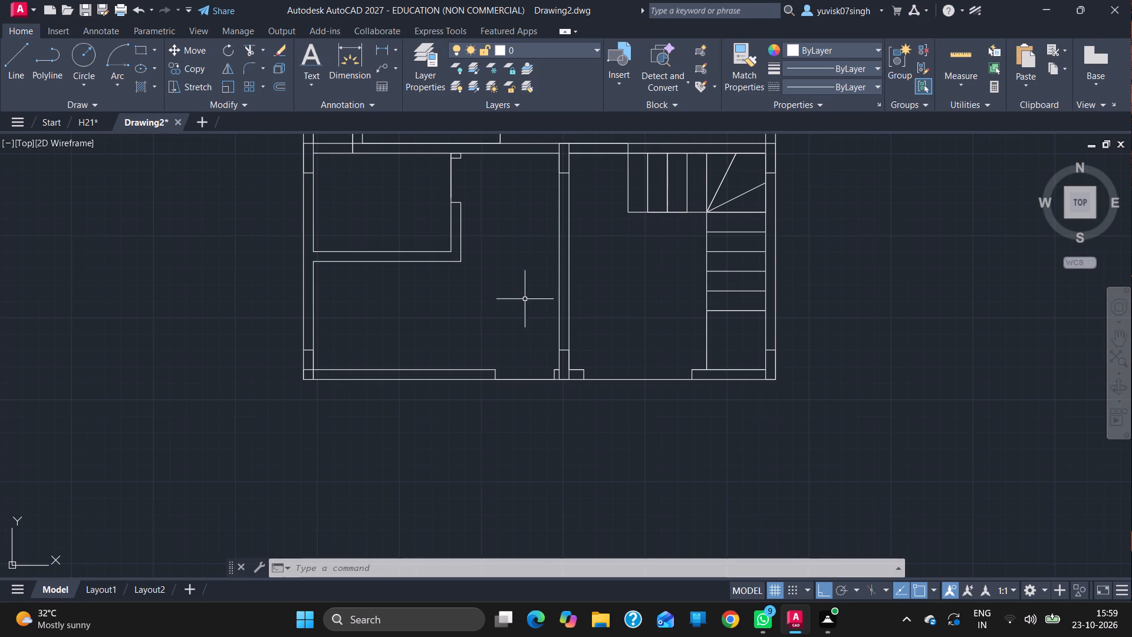
Close the lower 3' winder square with lines from the lowest tread's right end down the wall's inner face and across to the stair's long vertical line.
{"action": "left_click", "coordinate": [5, 70]}
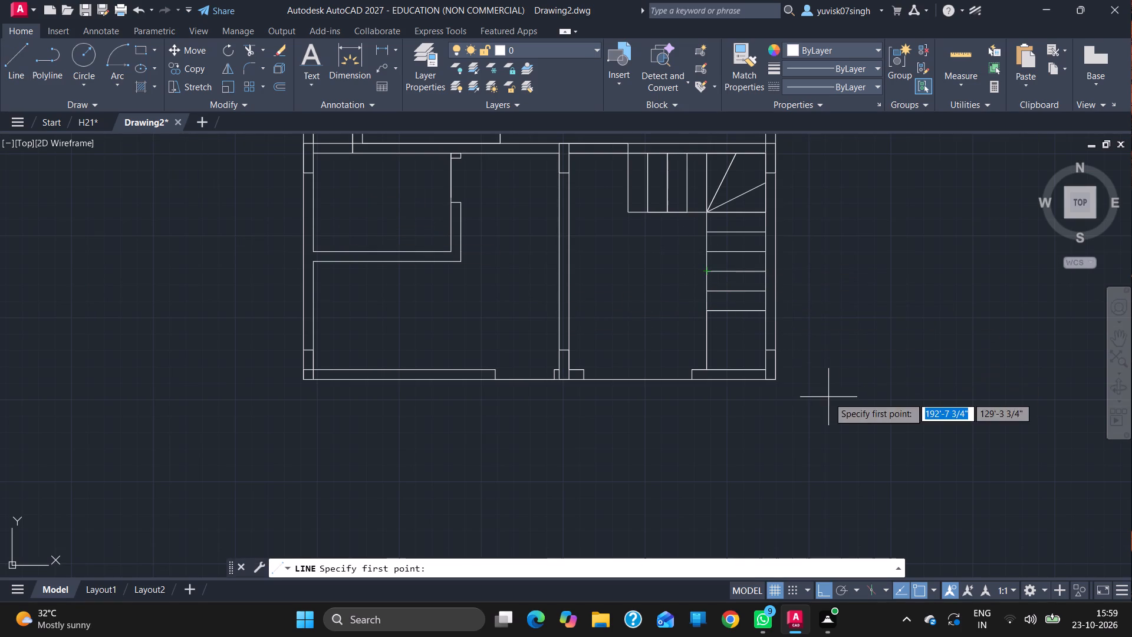
{"action": "left_click", "coordinate": [764, 311]}
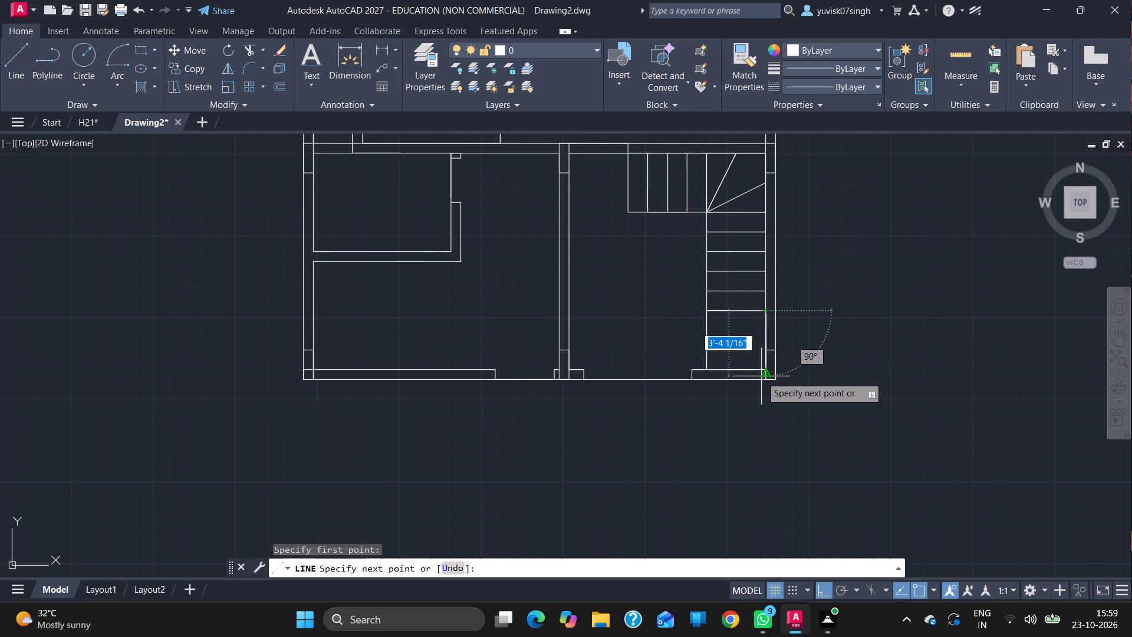
{"action": "left_click", "coordinate": [765, 367]}
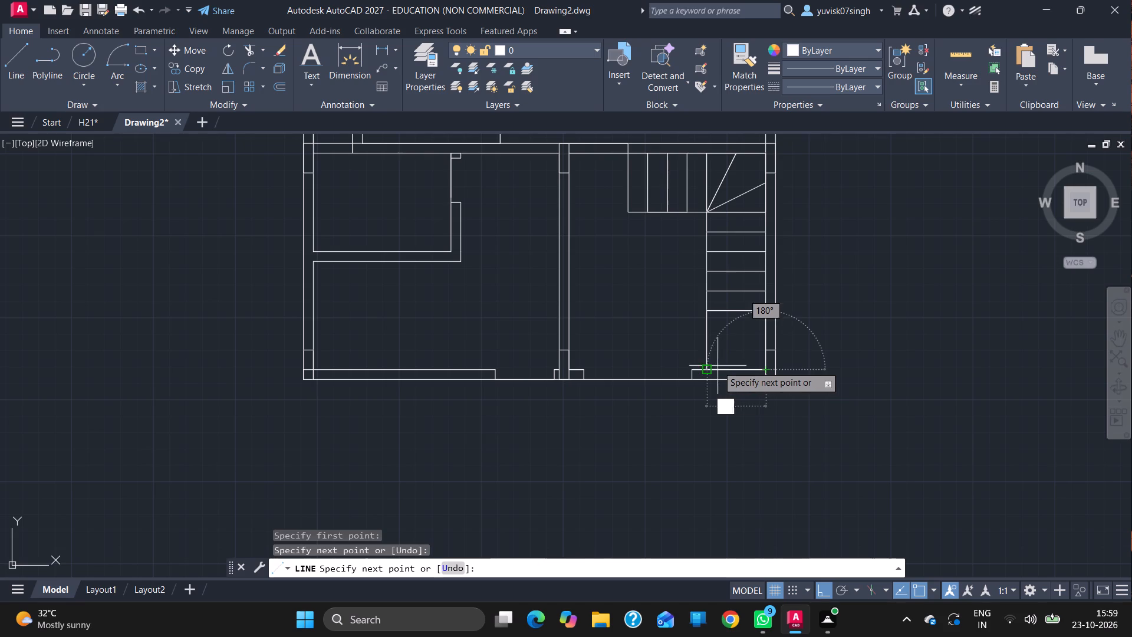
{"action": "left_click", "coordinate": [707, 366]}
{"action": "key", "text": "Escape"}
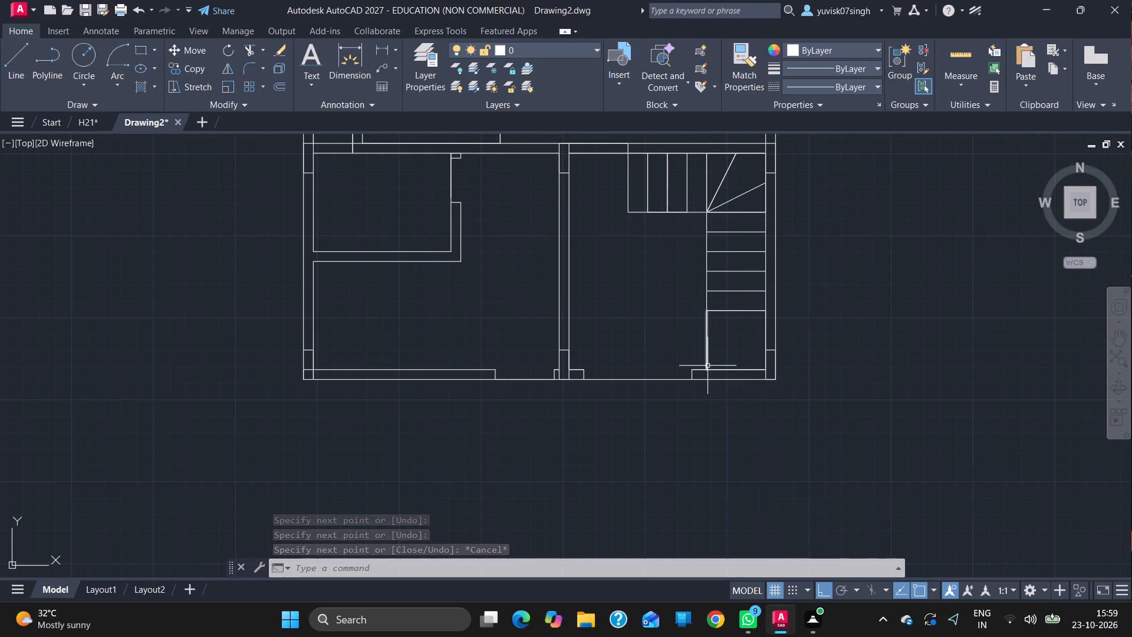
Draw three winder lines from the lower square's upper-left corner to its right edge's midpoint, its bottom edge's midpoint and its opposite corner.
{"action": "left_click", "coordinate": [16, 90]}
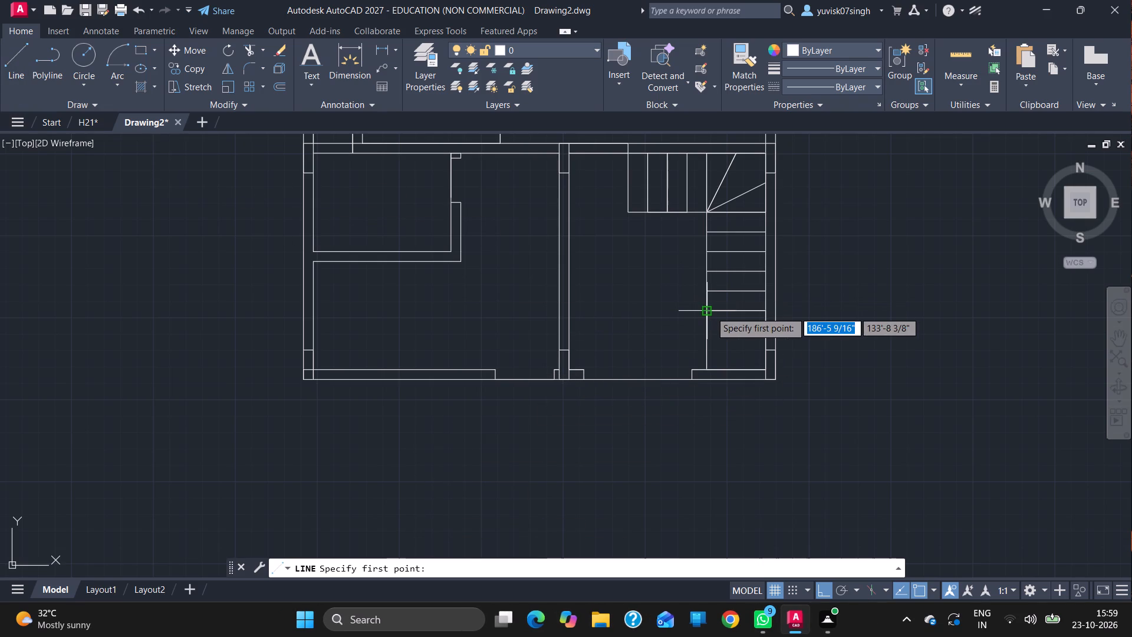
{"action": "left_click_drag", "start_coordinate": [710, 311], "coordinate": [768, 340]}
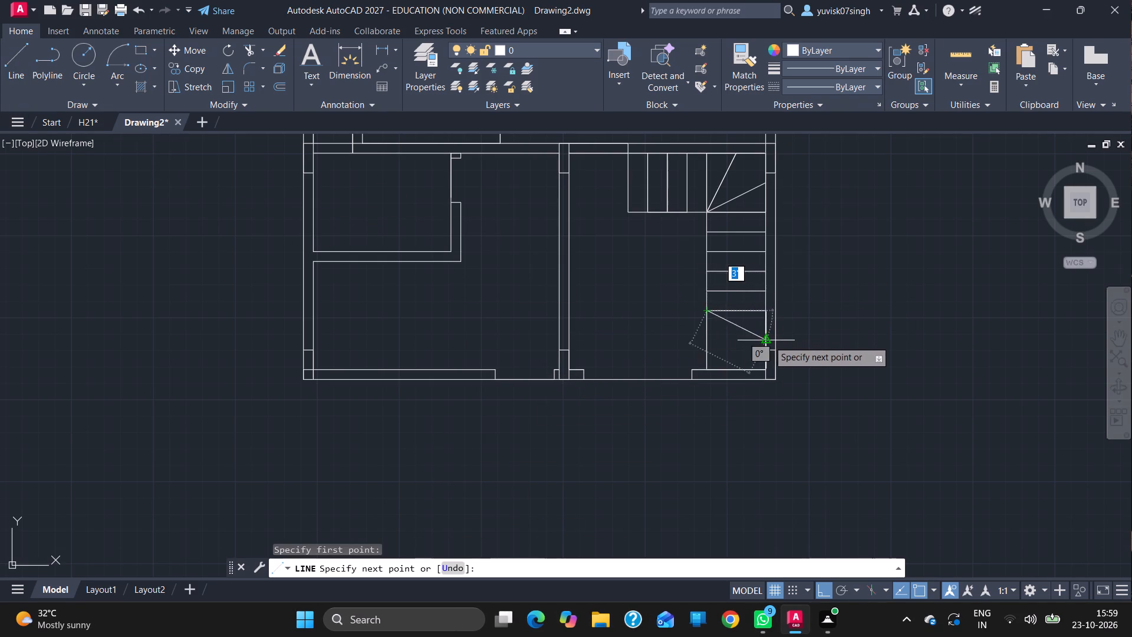
{"action": "left_click_drag", "start_coordinate": [768, 340], "coordinate": [769, 340]}
{"action": "left_click", "coordinate": [769, 340]}
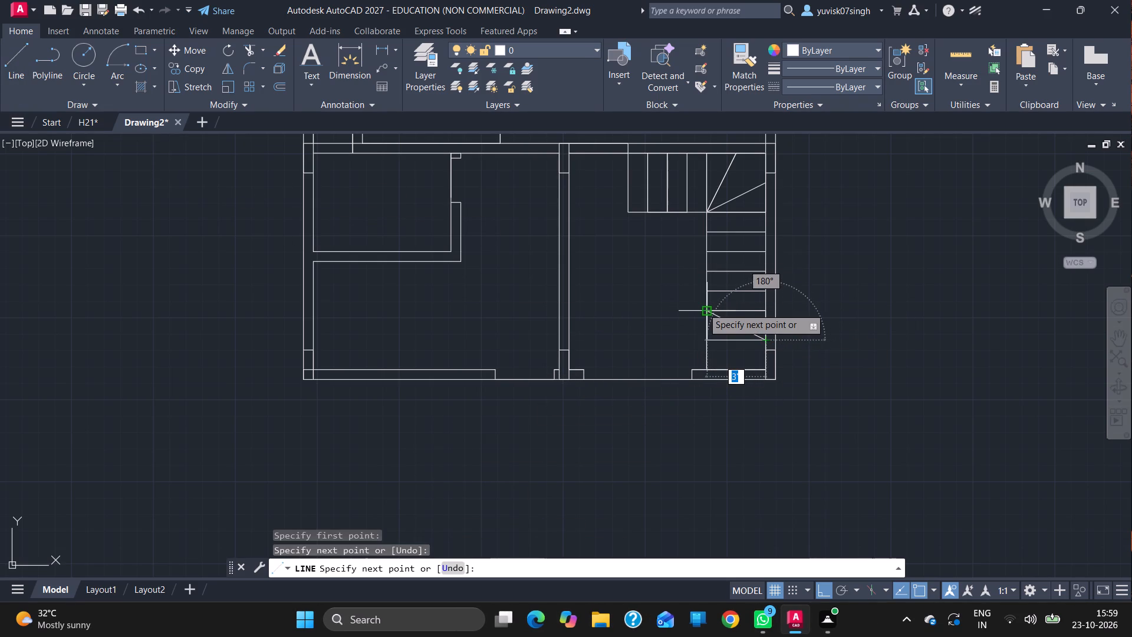
{"action": "left_click_drag", "start_coordinate": [704, 309], "coordinate": [736, 362]}
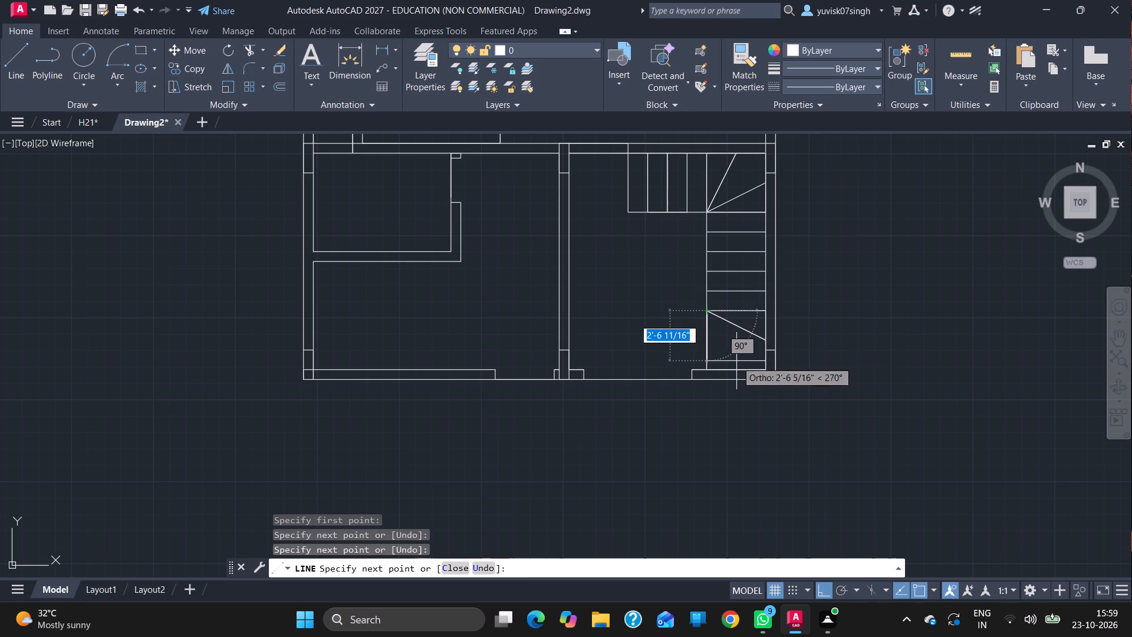
{"action": "left_click_drag", "start_coordinate": [736, 362], "coordinate": [736, 366]}
{"action": "left_click", "coordinate": [736, 366]}
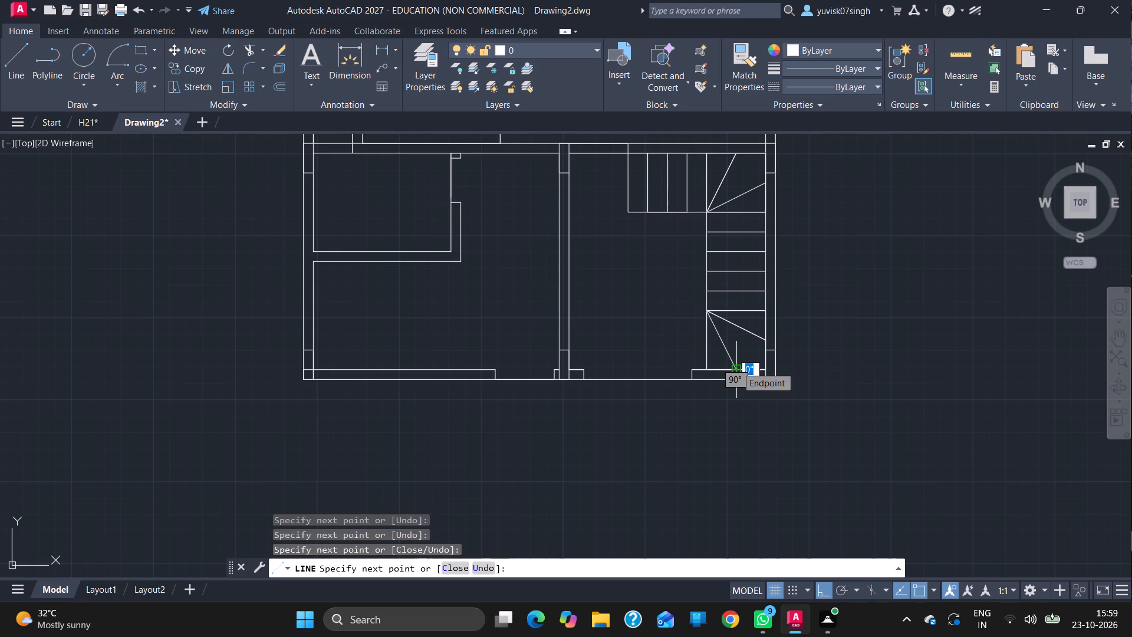
{"action": "key", "text": "Escape"}
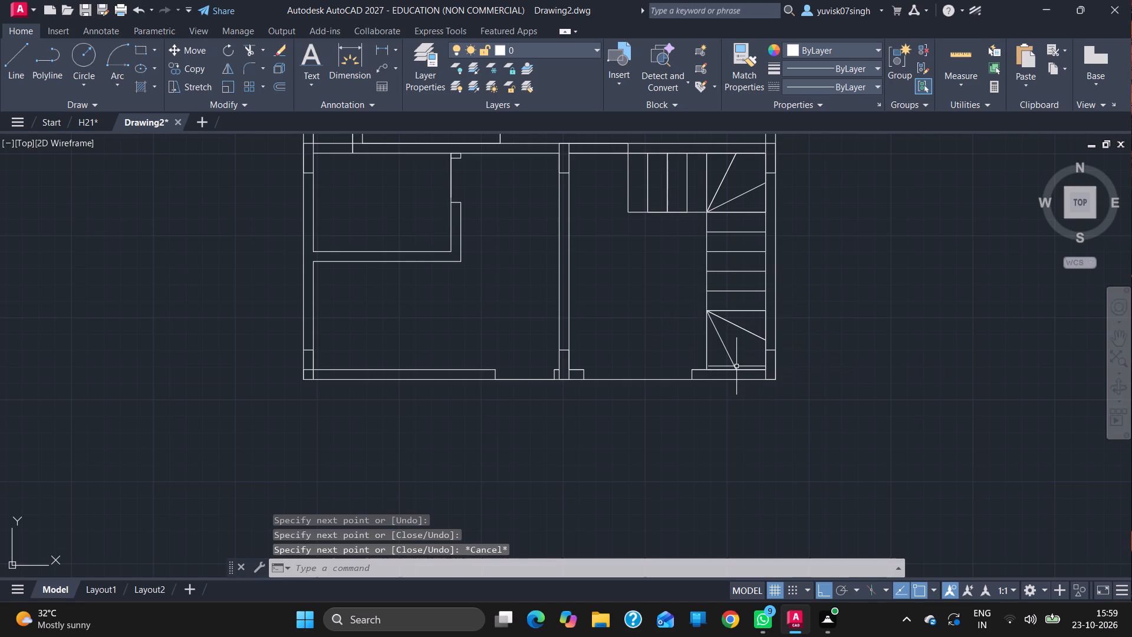
{"action": "left_click_drag", "start_coordinate": [0, 76], "coordinate": [17, 60]}
{"action": "left_click", "coordinate": [17, 60]}
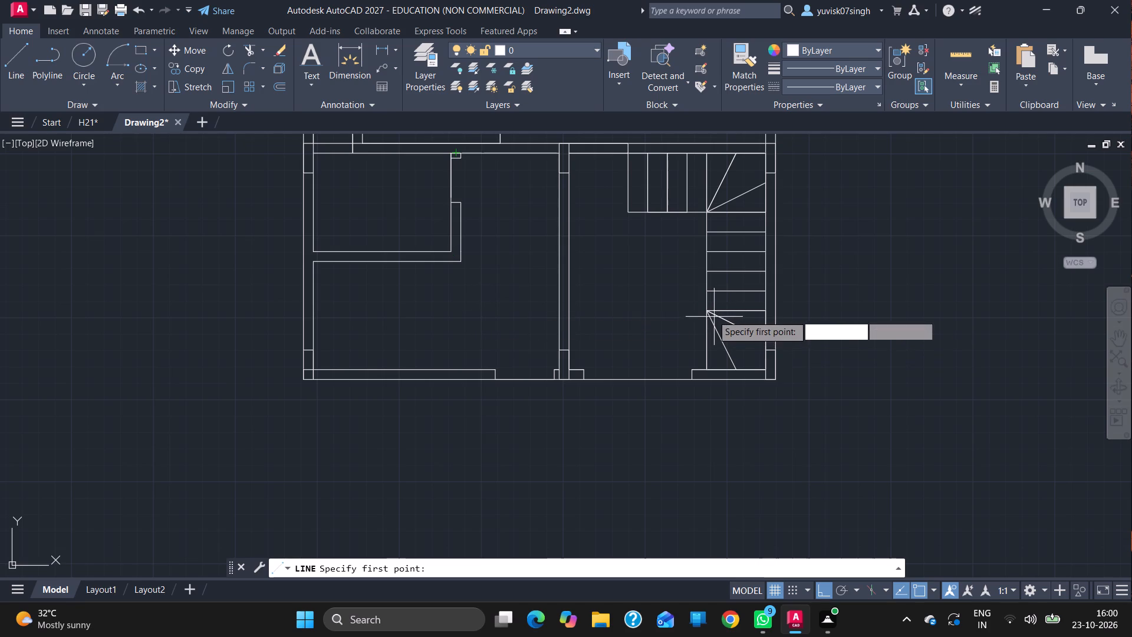
{"action": "left_click", "coordinate": [709, 310]}
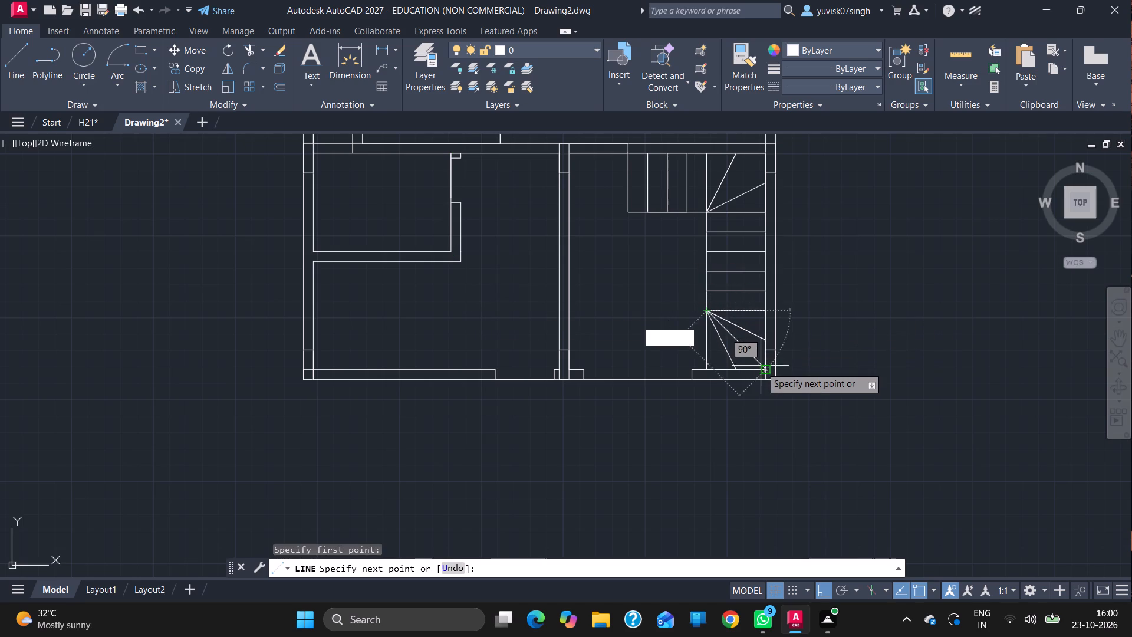
{"action": "left_click", "coordinate": [762, 367]}
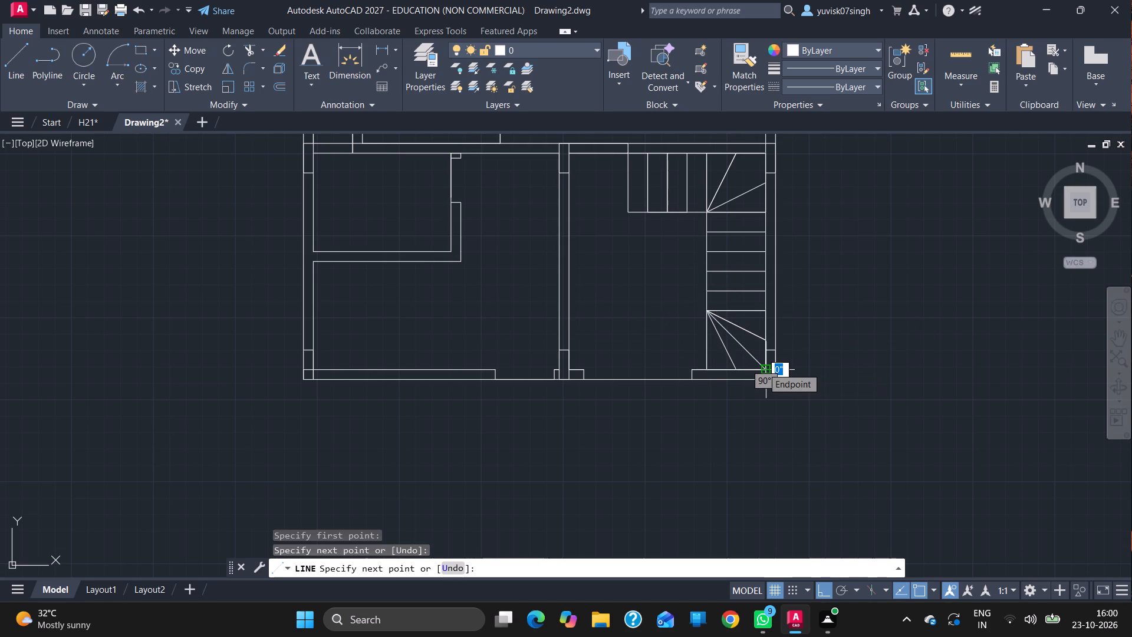
{"action": "key", "text": "Escape"}
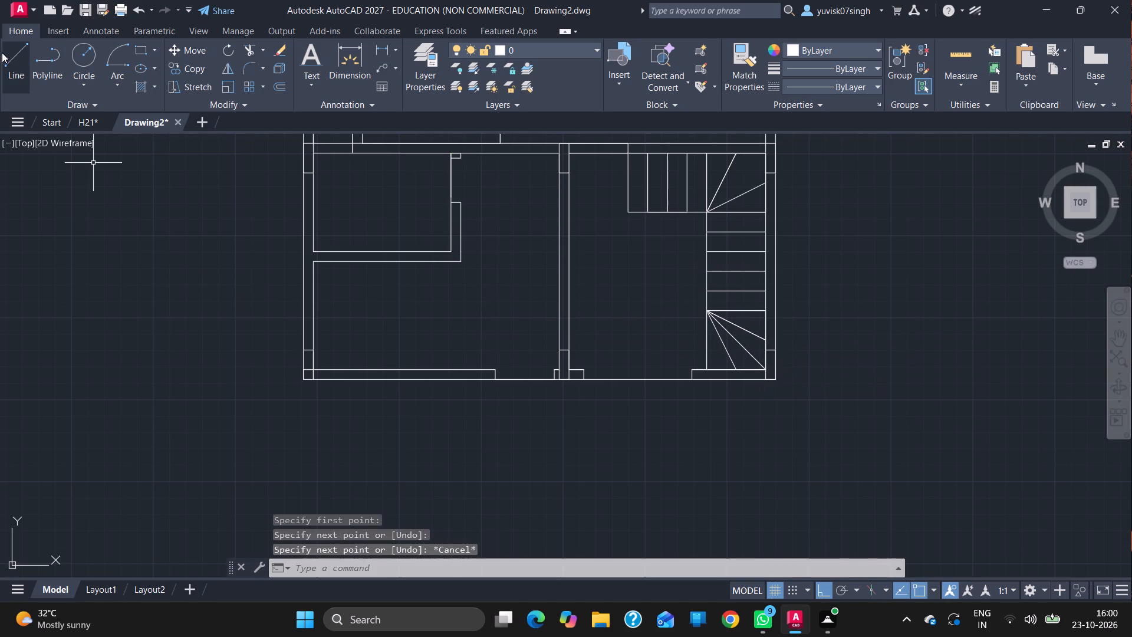
Draw the stair's walking line from the lower square's left edge midpoint to its centre, and up to the midpoint of the second tread below the upper winders.
{"action": "left_click", "coordinate": [12, 64]}
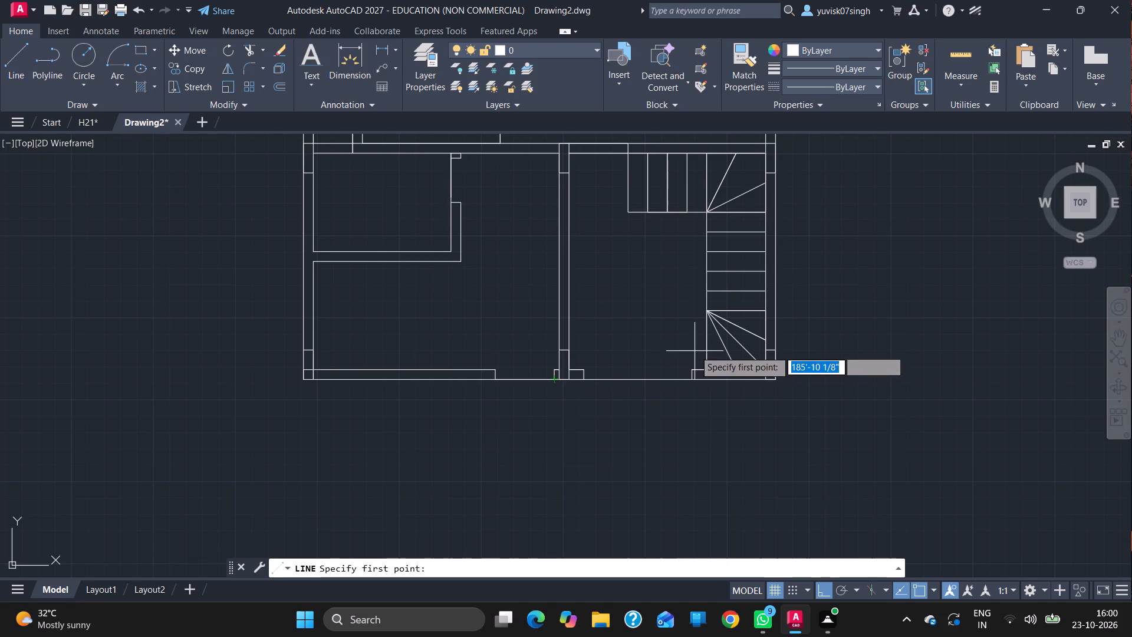
{"action": "left_click_drag", "start_coordinate": [707, 339], "coordinate": [713, 338]}
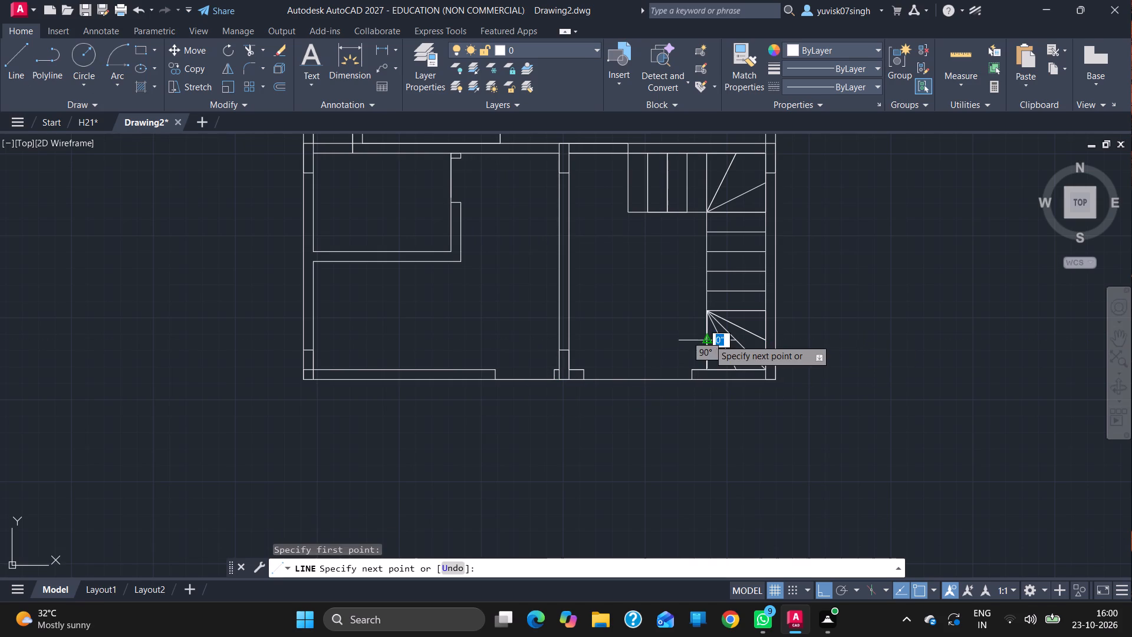
{"action": "left_click_drag", "start_coordinate": [713, 338], "coordinate": [736, 339]}
{"action": "left_click_drag", "start_coordinate": [736, 339], "coordinate": [738, 310]}
{"action": "left_click", "coordinate": [738, 310]}
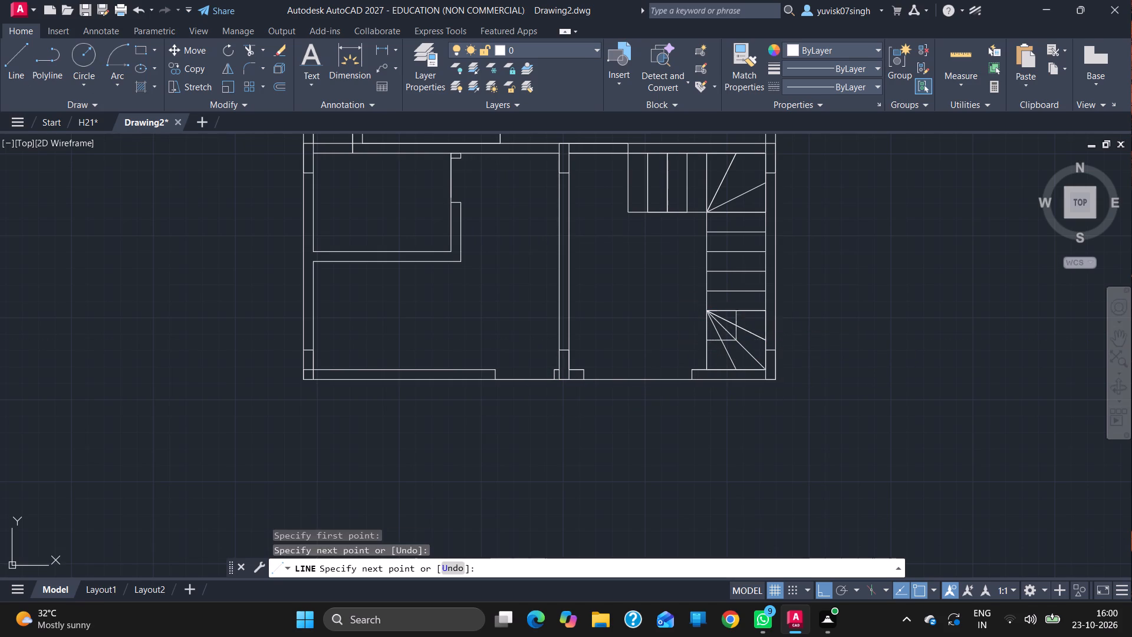
{"action": "left_click", "coordinate": [733, 252]}
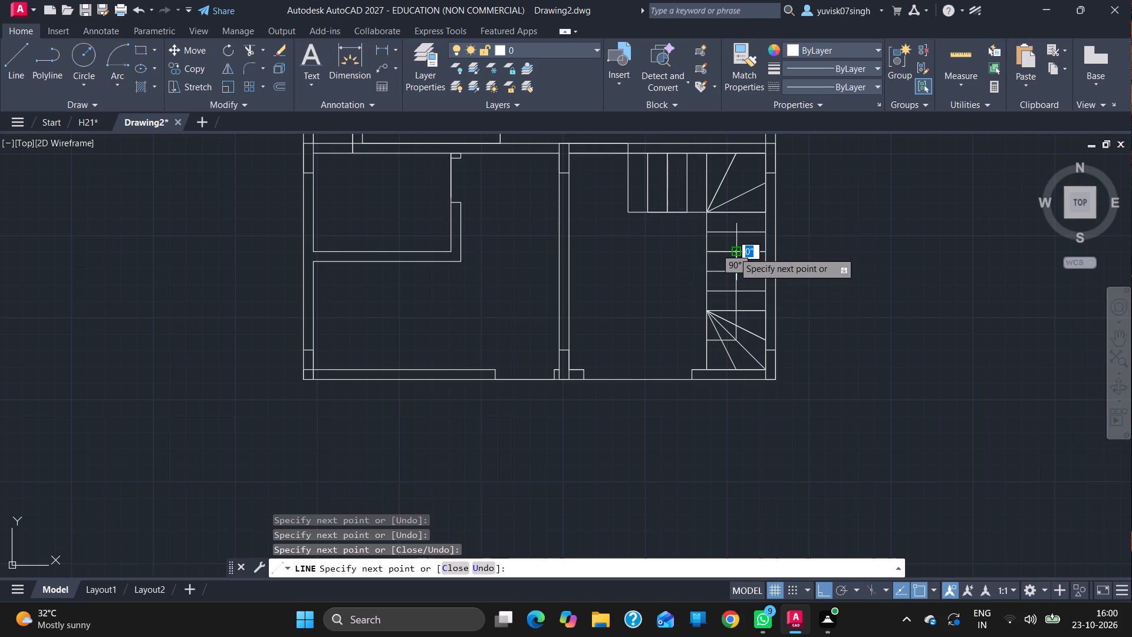
{"action": "key", "text": "Escape"}
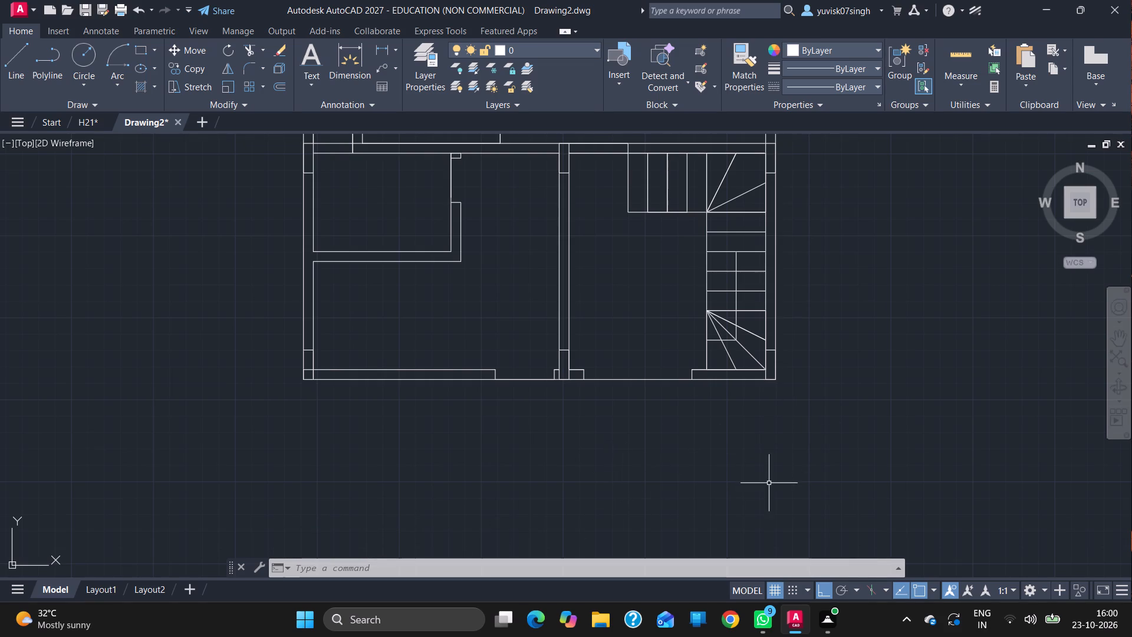
Look over the floor plan from the finished staircase up through the middle hall to the two upper rooms.
{"action": "left_click", "coordinate": [1111, 343]}
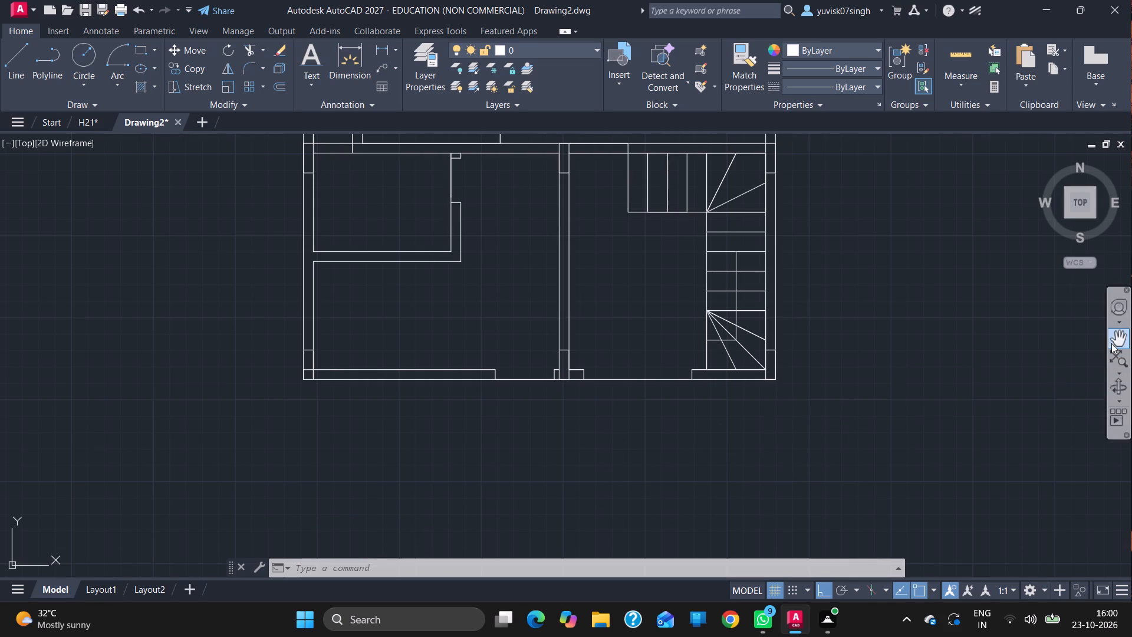
{"action": "left_click_drag", "start_coordinate": [615, 306], "coordinate": [616, 307]}
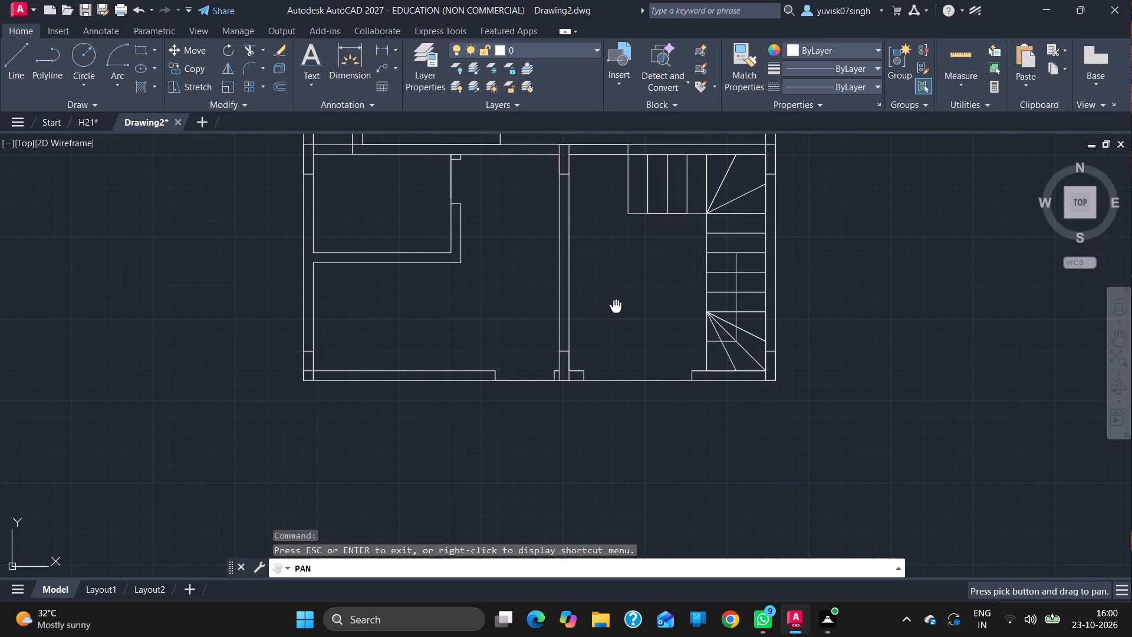
{"action": "left_click_drag", "start_coordinate": [616, 307], "coordinate": [597, 379]}
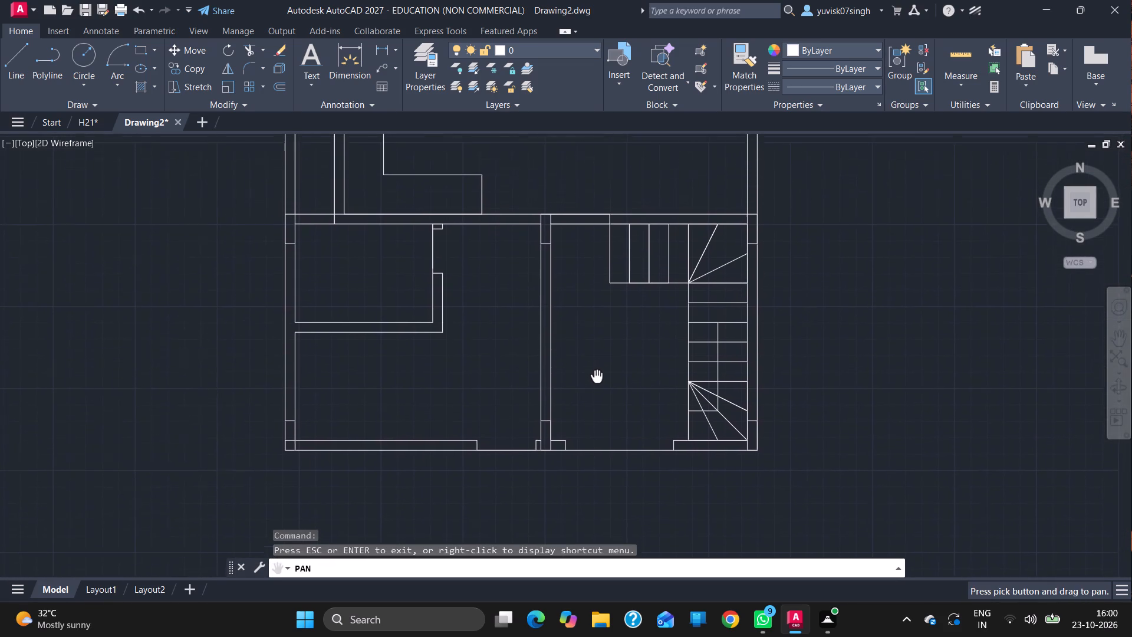
{"action": "left_click_drag", "start_coordinate": [597, 379], "coordinate": [595, 389]}
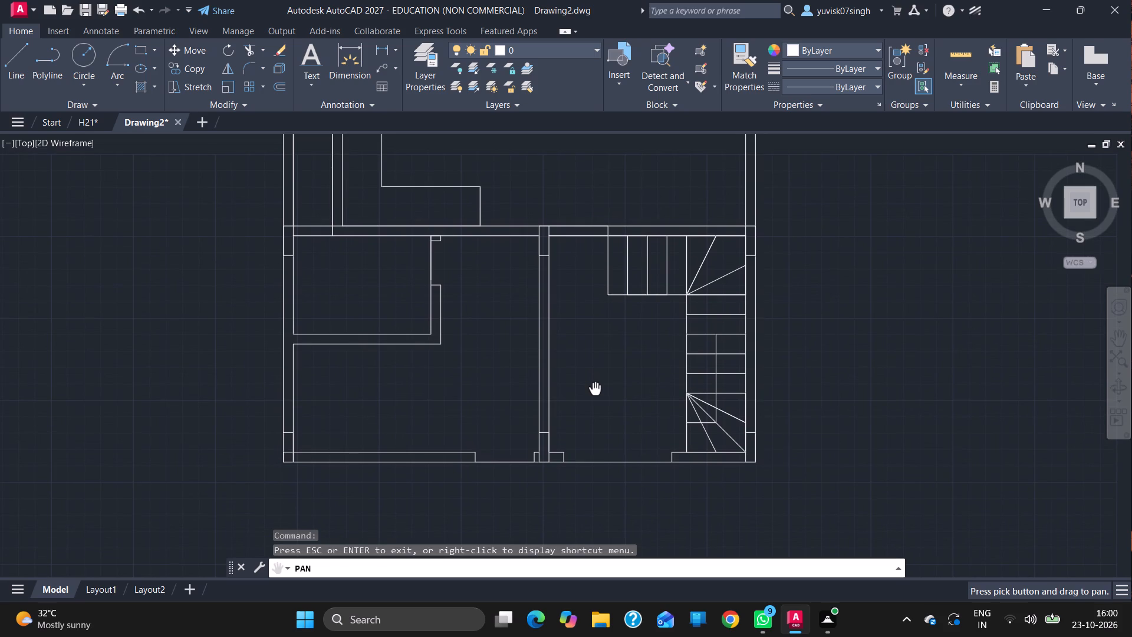
{"action": "left_click_drag", "start_coordinate": [595, 389], "coordinate": [600, 395]}
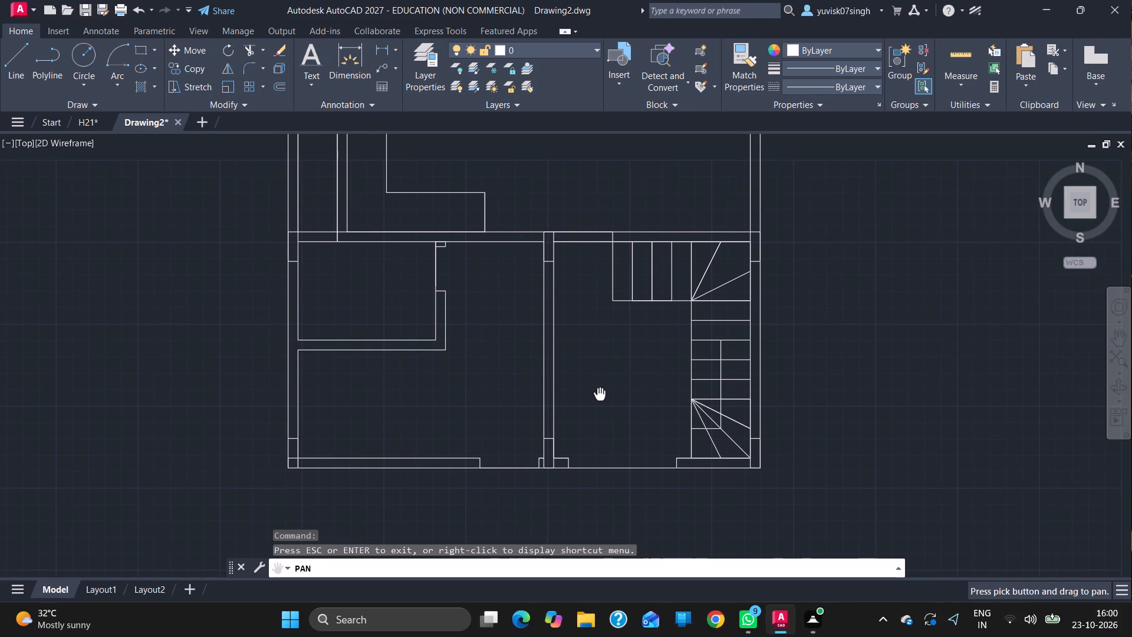
{"action": "left_click_drag", "start_coordinate": [600, 395], "coordinate": [600, 395]}
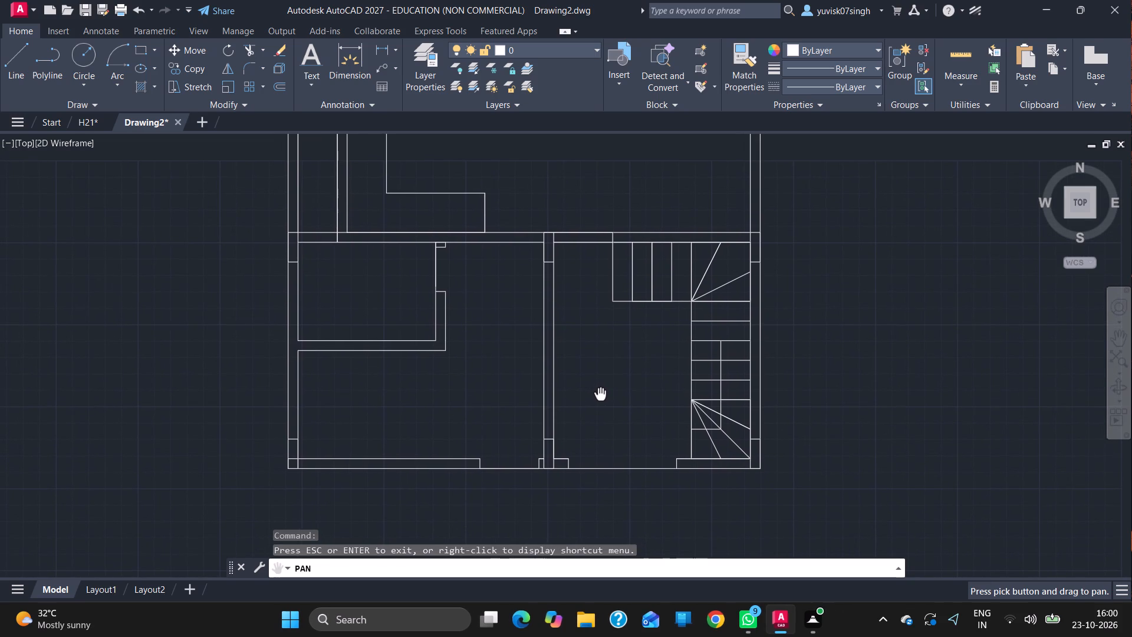
{"action": "left_click_drag", "start_coordinate": [600, 395], "coordinate": [600, 390]}
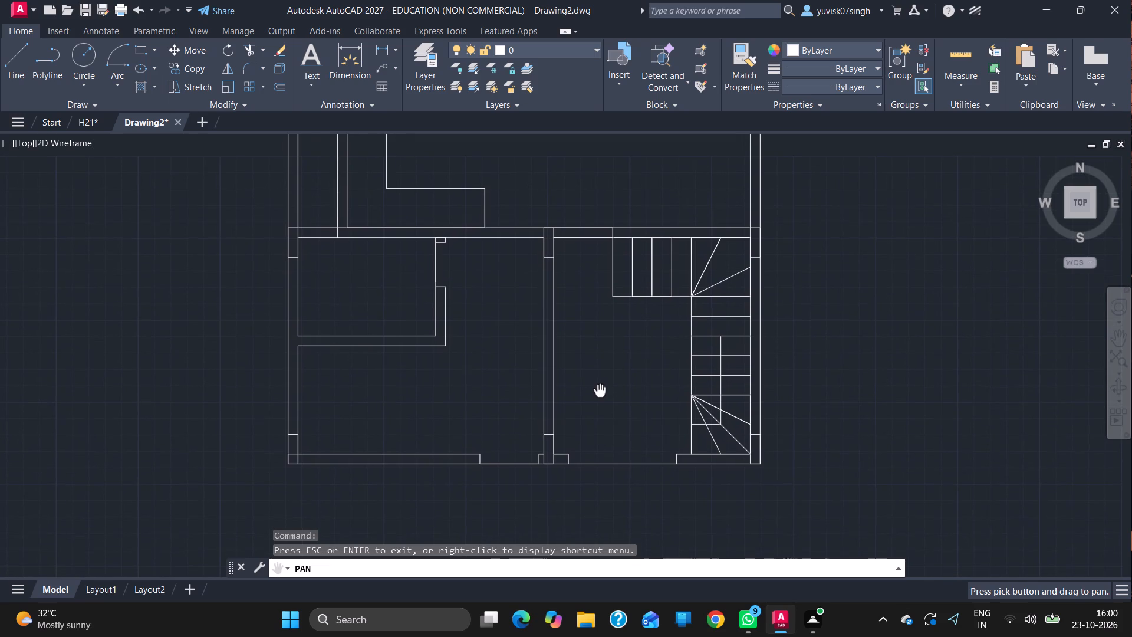
{"action": "left_click_drag", "start_coordinate": [600, 390], "coordinate": [600, 397]}
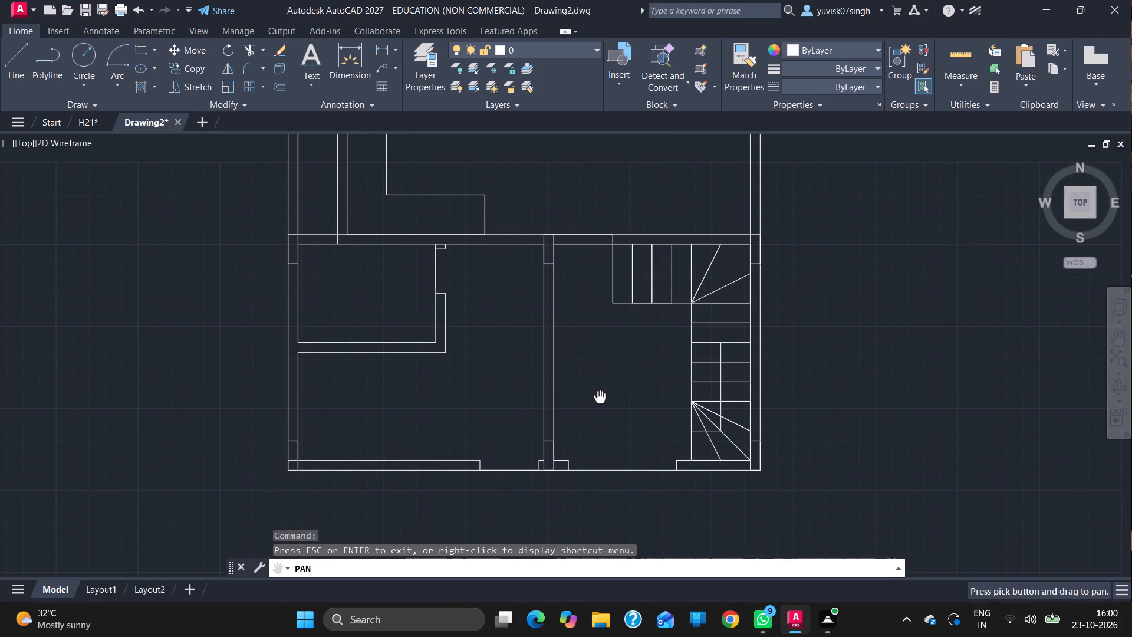
{"action": "left_click_drag", "start_coordinate": [600, 397], "coordinate": [657, 498]}
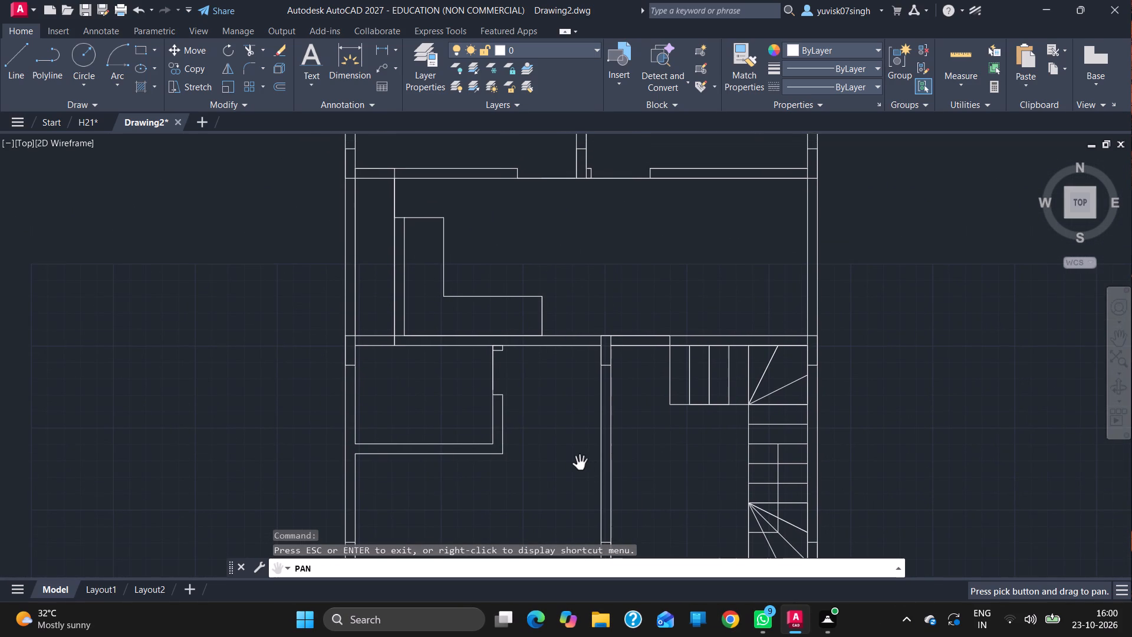
{"action": "left_click_drag", "start_coordinate": [579, 463], "coordinate": [581, 507]}
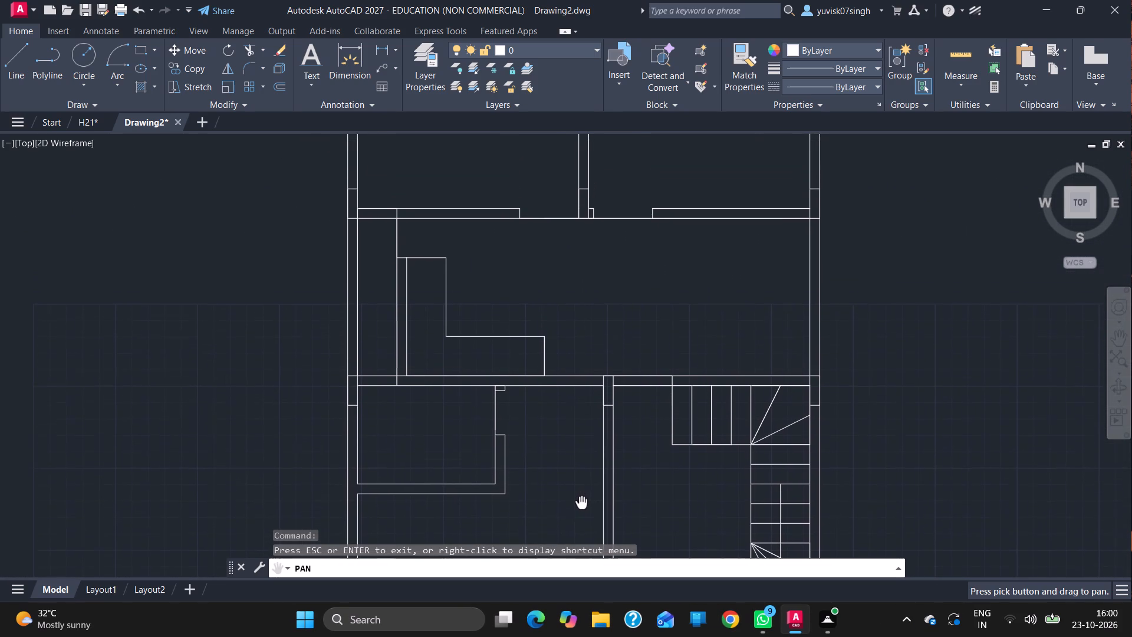
{"action": "left_click_drag", "start_coordinate": [581, 507], "coordinate": [579, 541]}
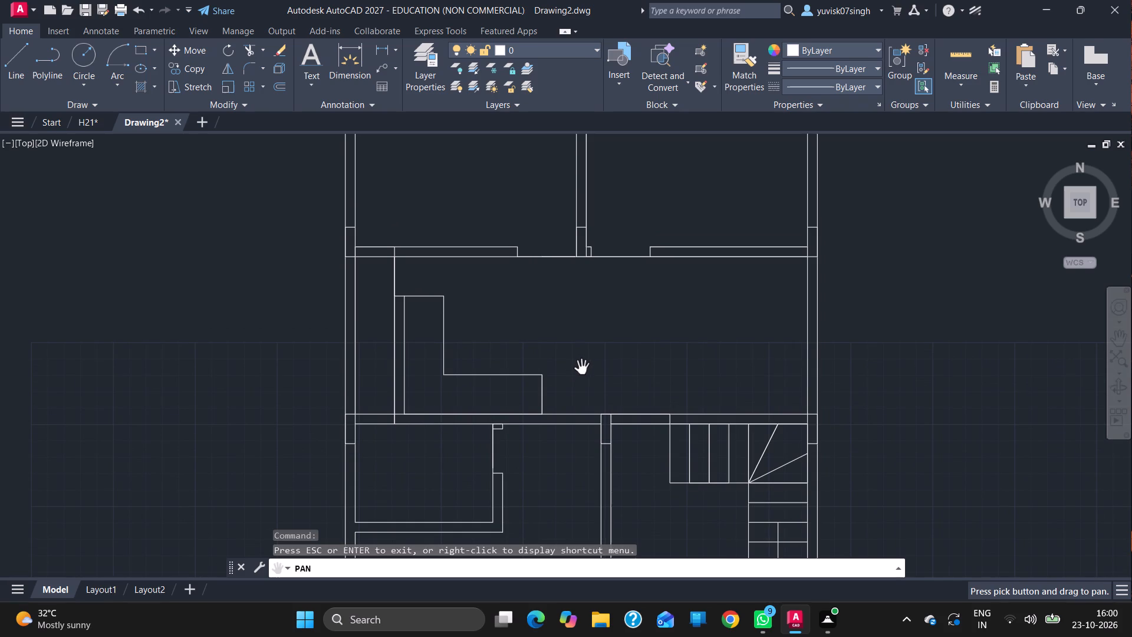
{"action": "left_click_drag", "start_coordinate": [582, 369], "coordinate": [600, 534]}
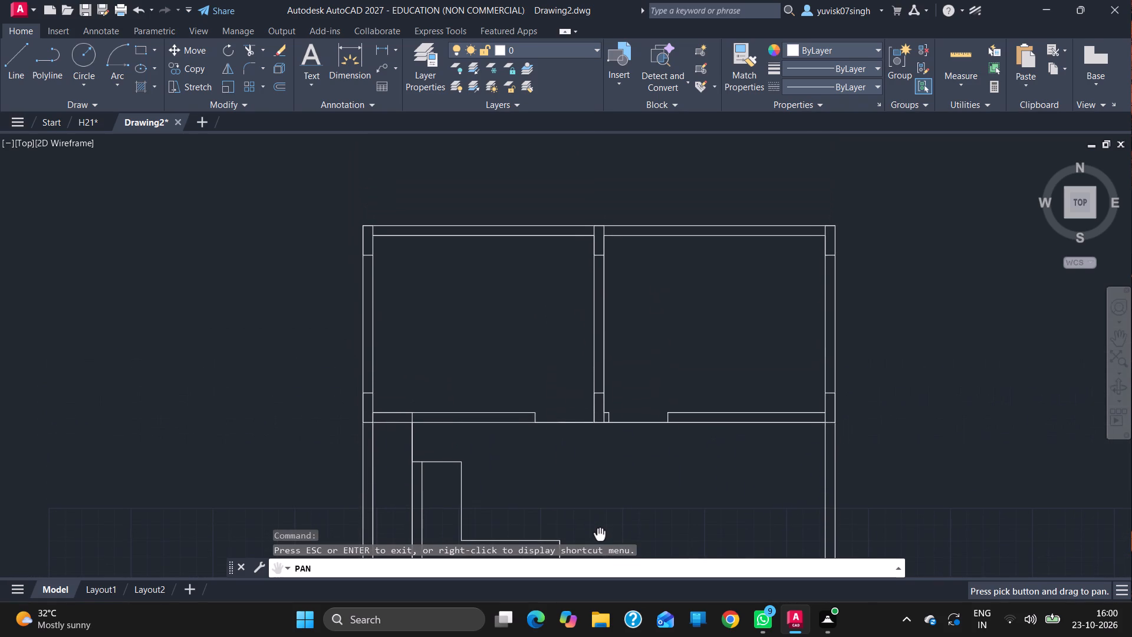
{"action": "left_click_drag", "start_coordinate": [600, 534], "coordinate": [600, 535]}
{"action": "left_click_drag", "start_coordinate": [600, 535], "coordinate": [446, 468]}
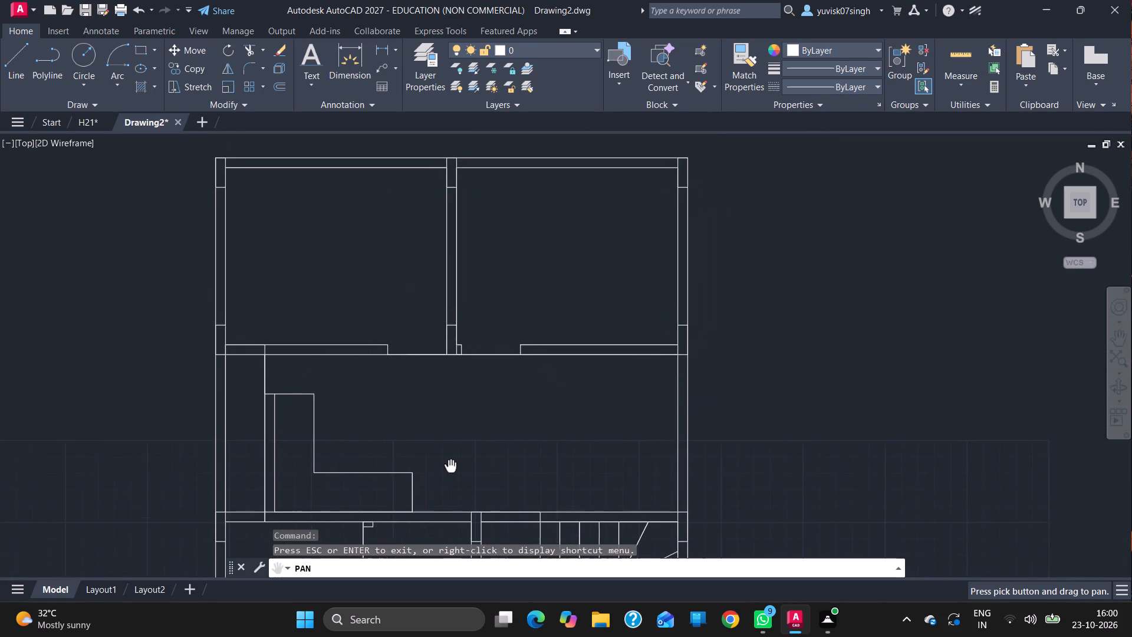
{"action": "left_click_drag", "start_coordinate": [446, 468], "coordinate": [442, 468]}
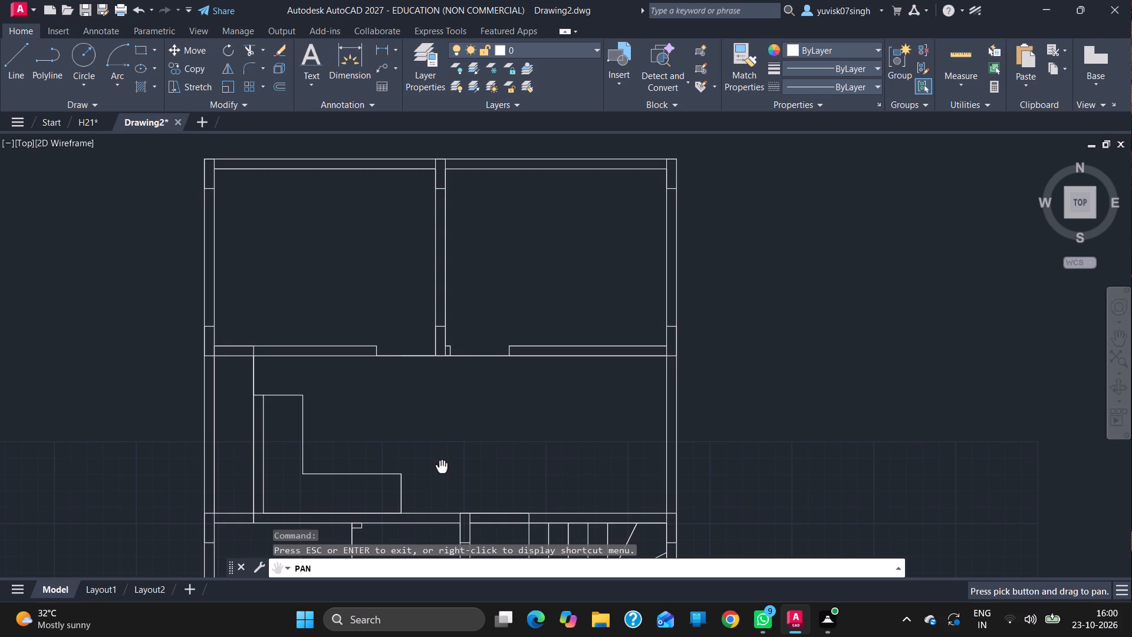
{"action": "left_click_drag", "start_coordinate": [442, 468], "coordinate": [460, 459]}
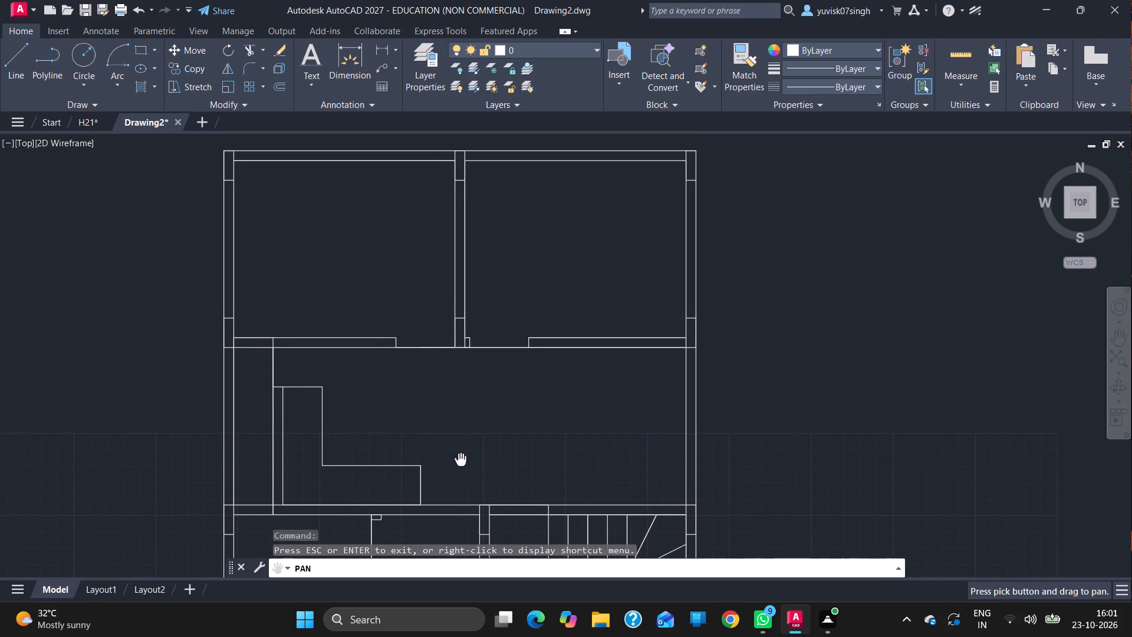
Trim the leftover wall-line pieces beside the L-shaped outline's lower-left corner, at the small lower room's partition end, and across the opening beside the stairs.
{"action": "left_click_drag", "start_coordinate": [460, 459], "coordinate": [461, 459]}
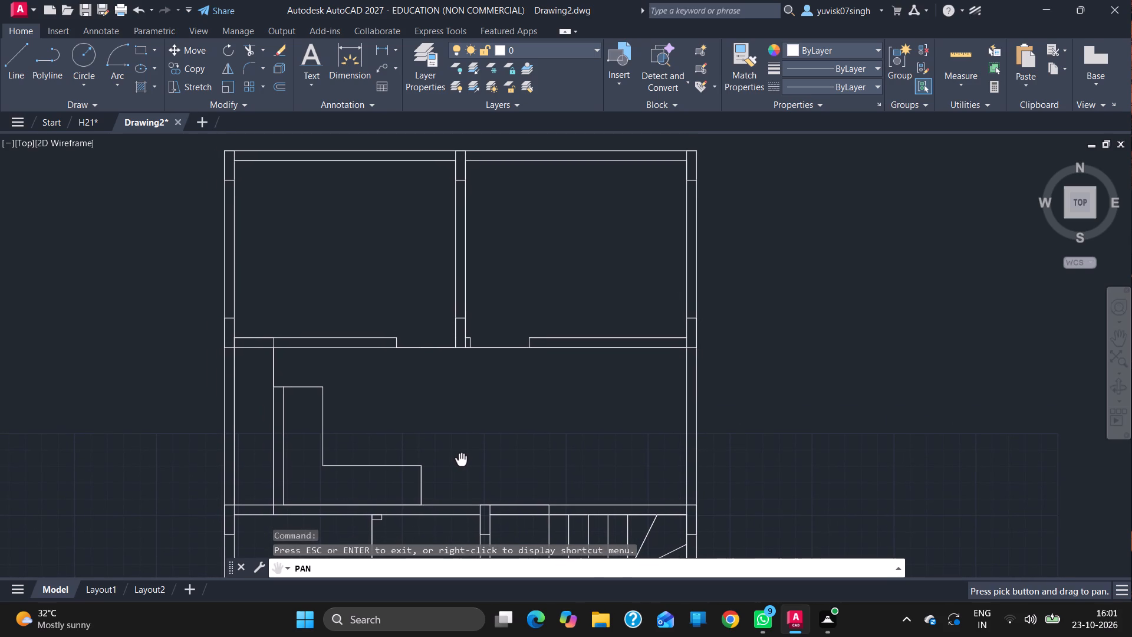
{"action": "left_click_drag", "start_coordinate": [461, 459], "coordinate": [442, 353]}
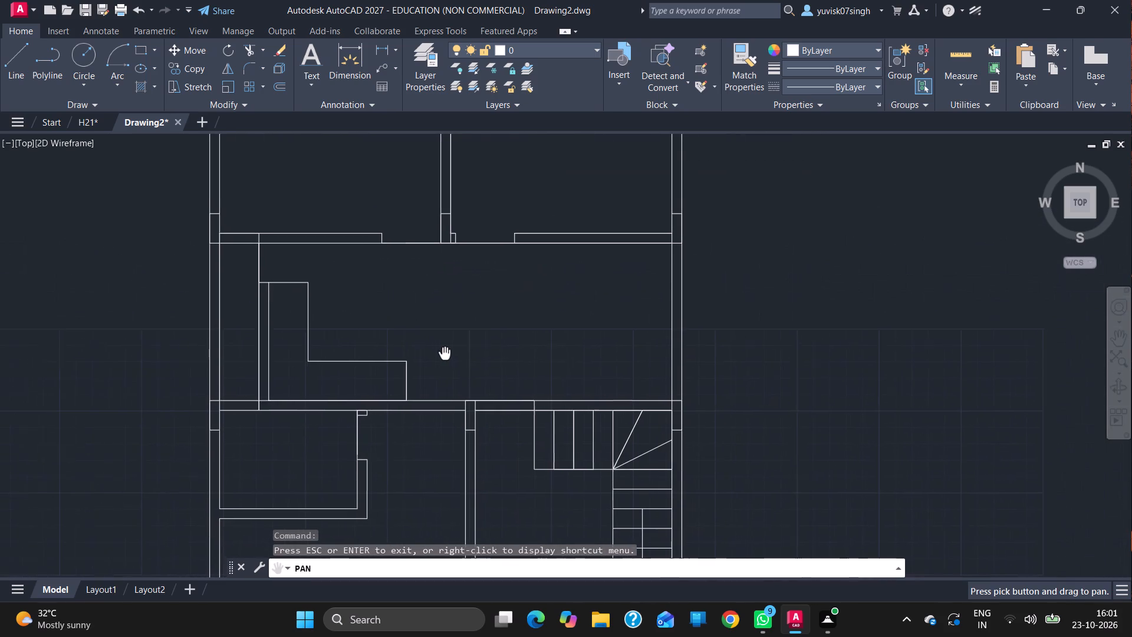
{"action": "left_click_drag", "start_coordinate": [442, 353], "coordinate": [455, 354]}
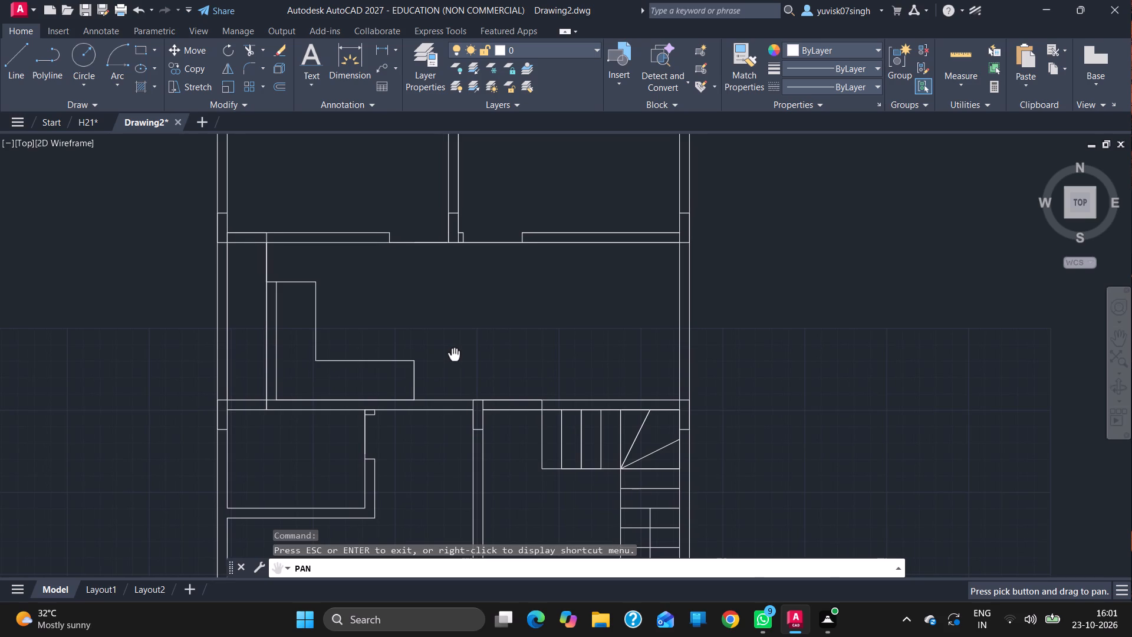
{"action": "left_click_drag", "start_coordinate": [455, 354], "coordinate": [505, 286]}
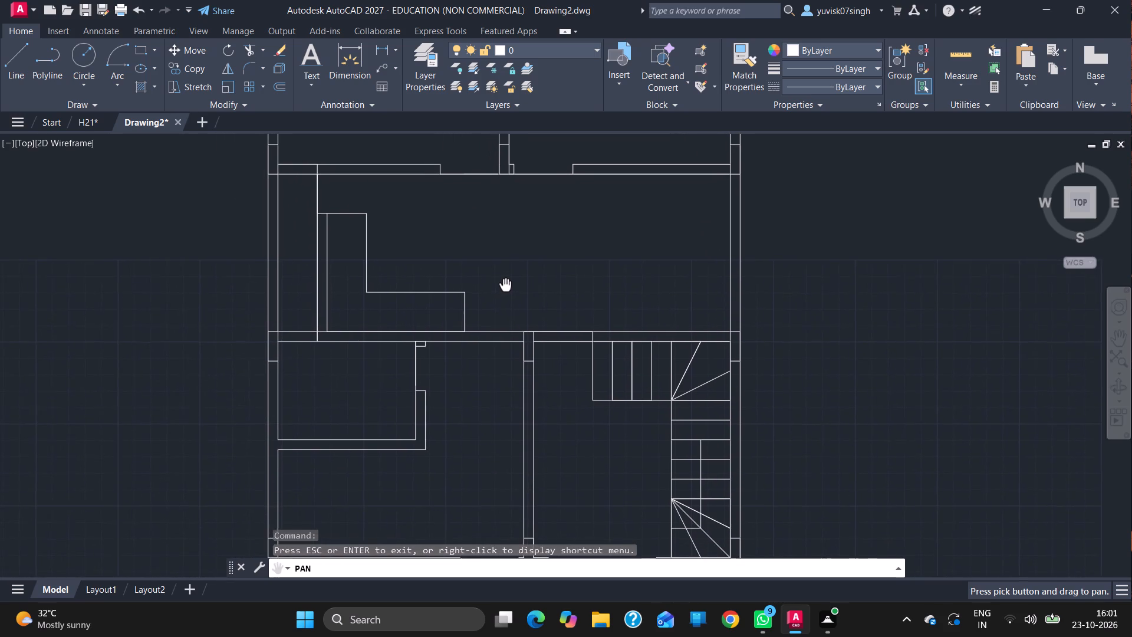
{"action": "left_click_drag", "start_coordinate": [505, 286], "coordinate": [511, 284]}
{"action": "key", "text": "Escape"}
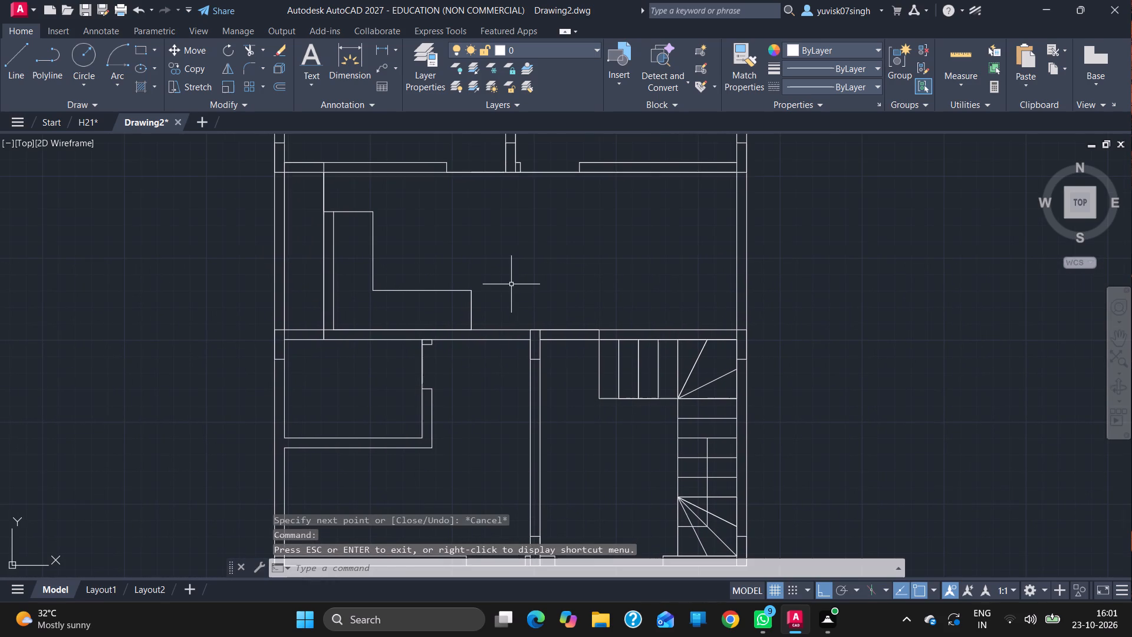
{"action": "type", "text": "TR"}
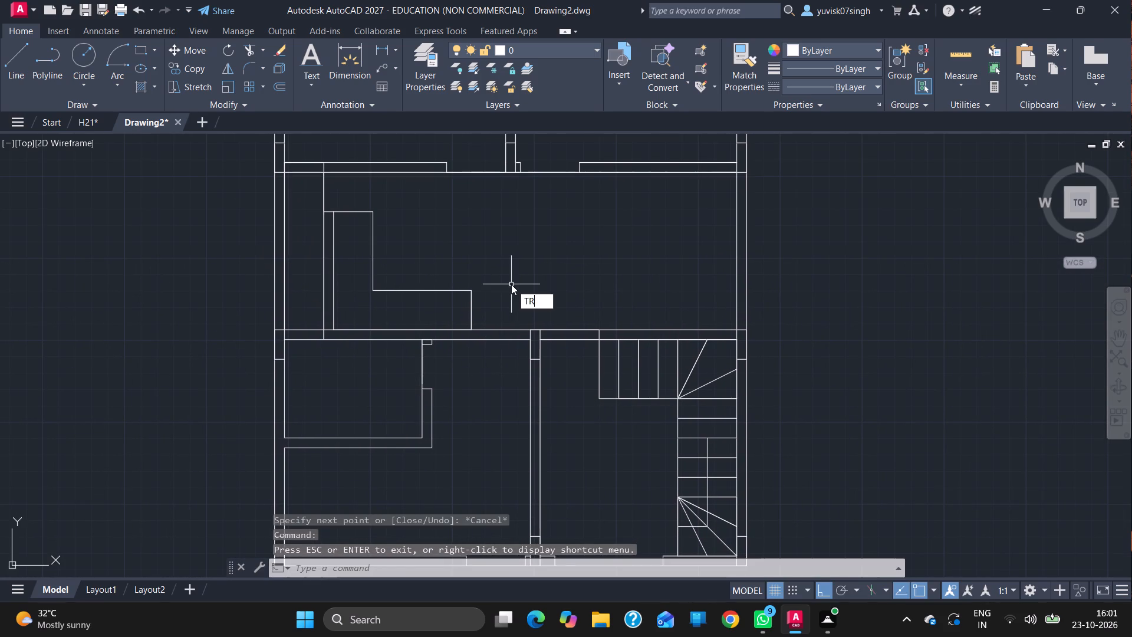
{"action": "key", "text": "Return"}
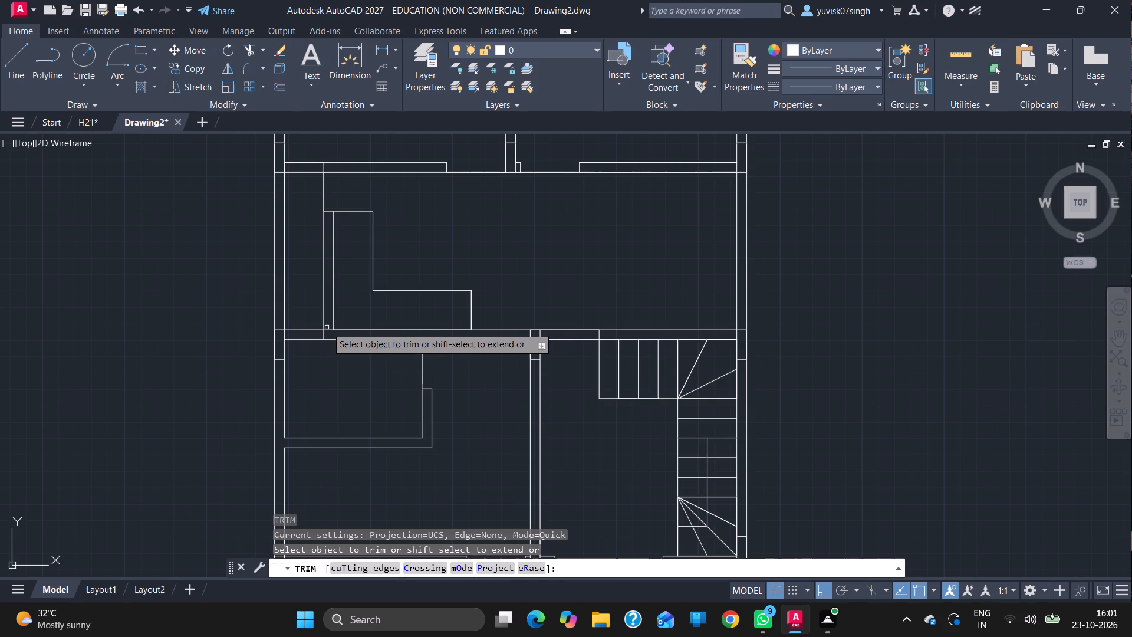
{"action": "left_click", "coordinate": [328, 330]}
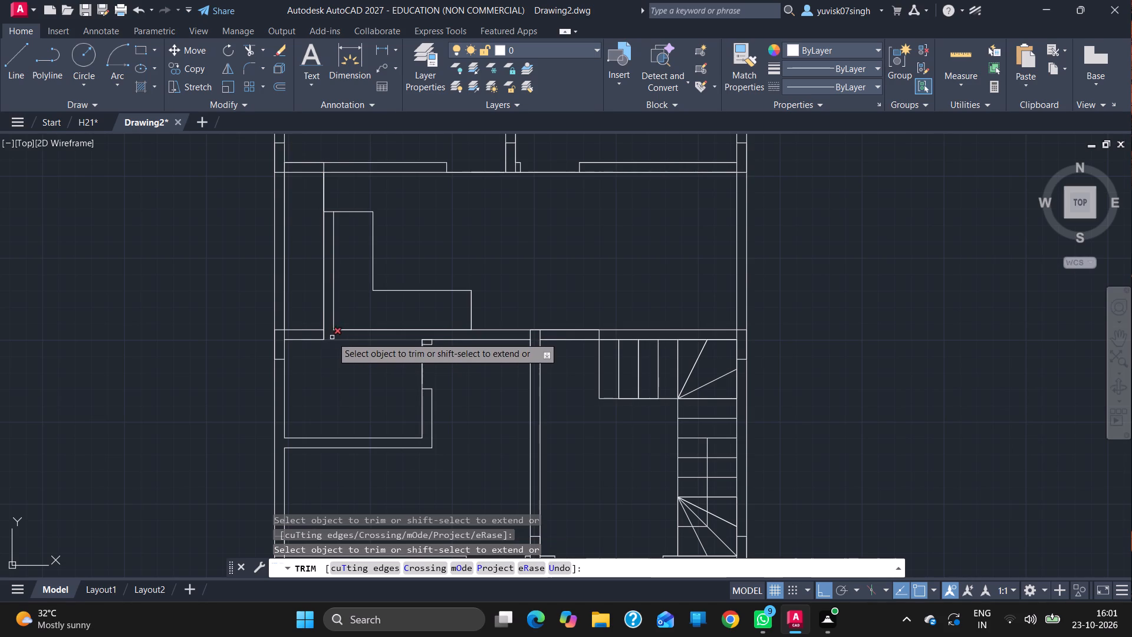
{"action": "left_click", "coordinate": [427, 340]}
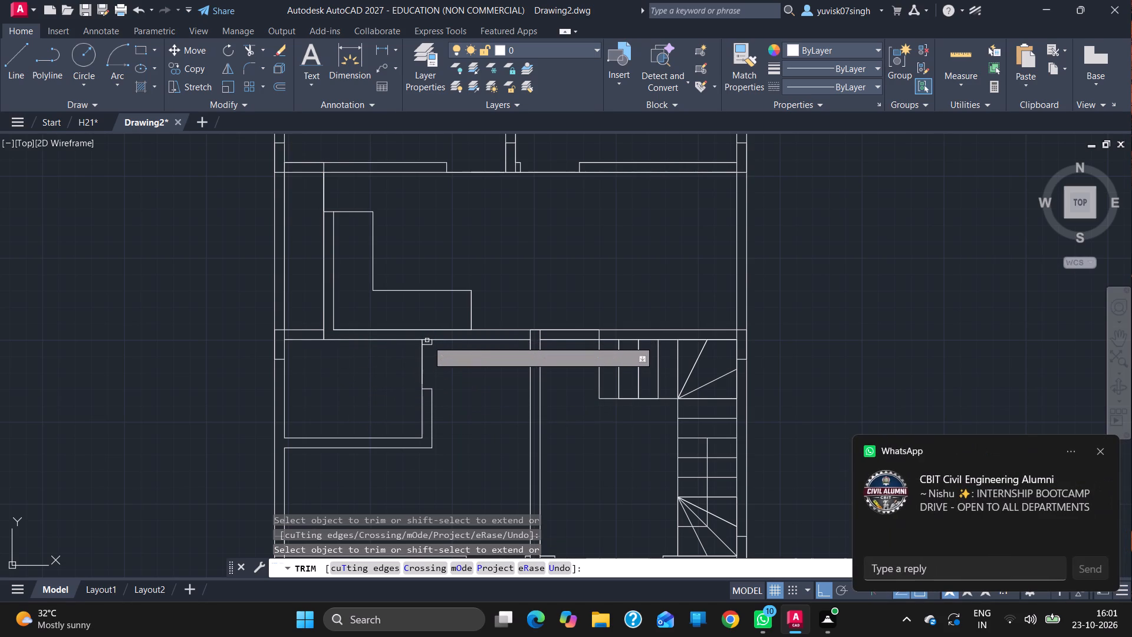
{"action": "left_click", "coordinate": [427, 340]}
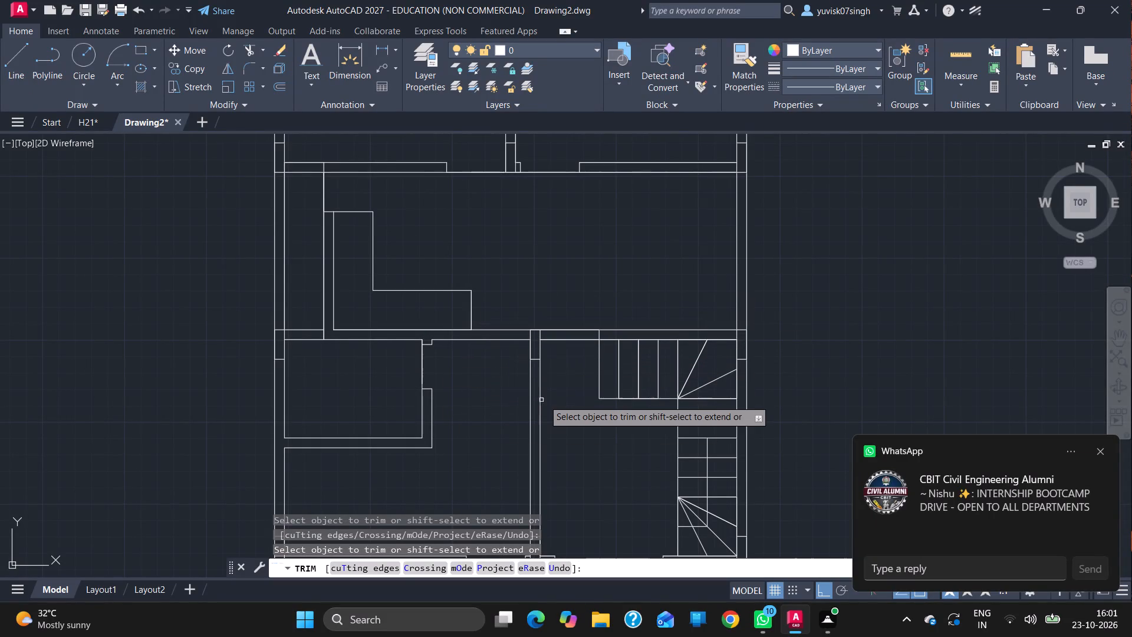
{"action": "left_click", "coordinate": [564, 330]}
{"action": "left_click", "coordinate": [570, 329]}
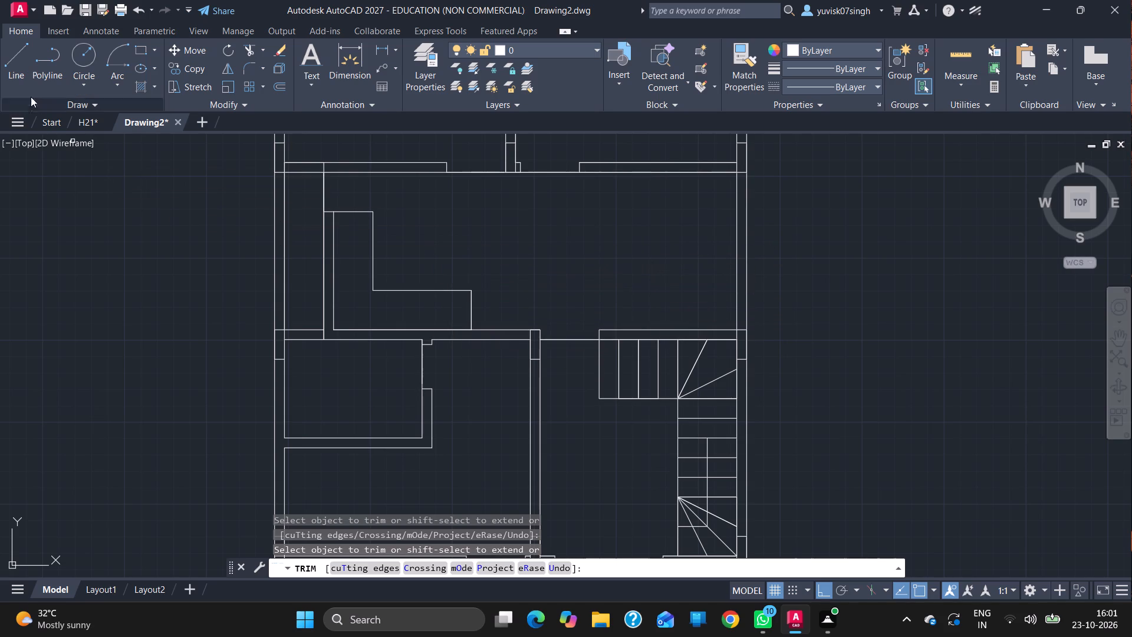
Draw a 3" offset outline along the staircase's inner edge, from the first tread's lower corner around the bend to the lower winders' corner.
{"action": "left_click", "coordinate": [11, 66]}
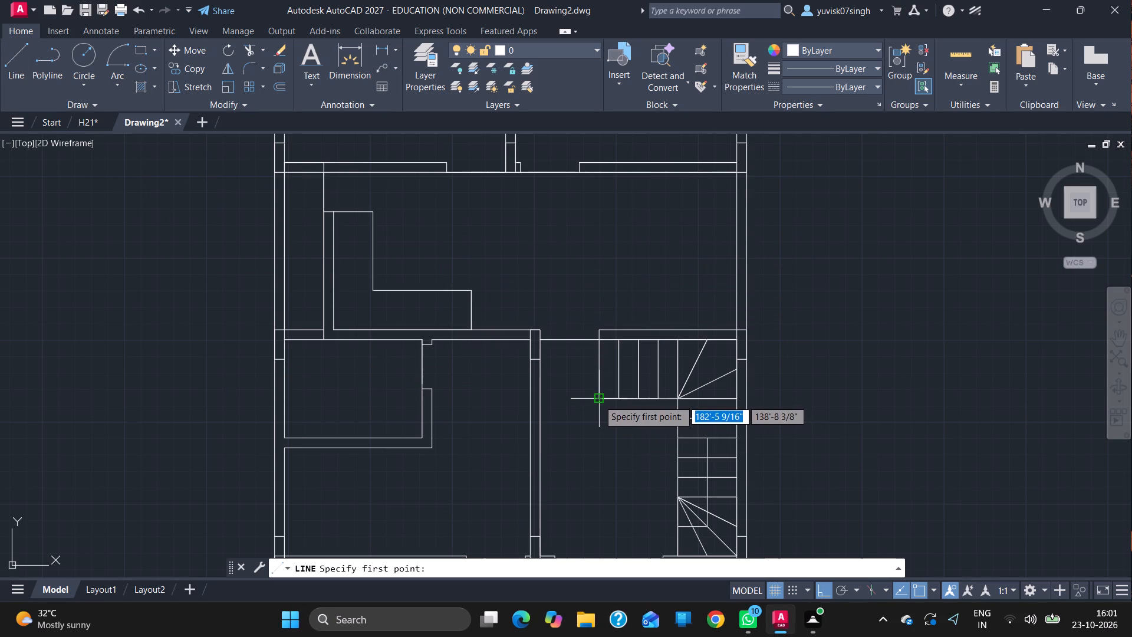
{"action": "left_click", "coordinate": [595, 400]}
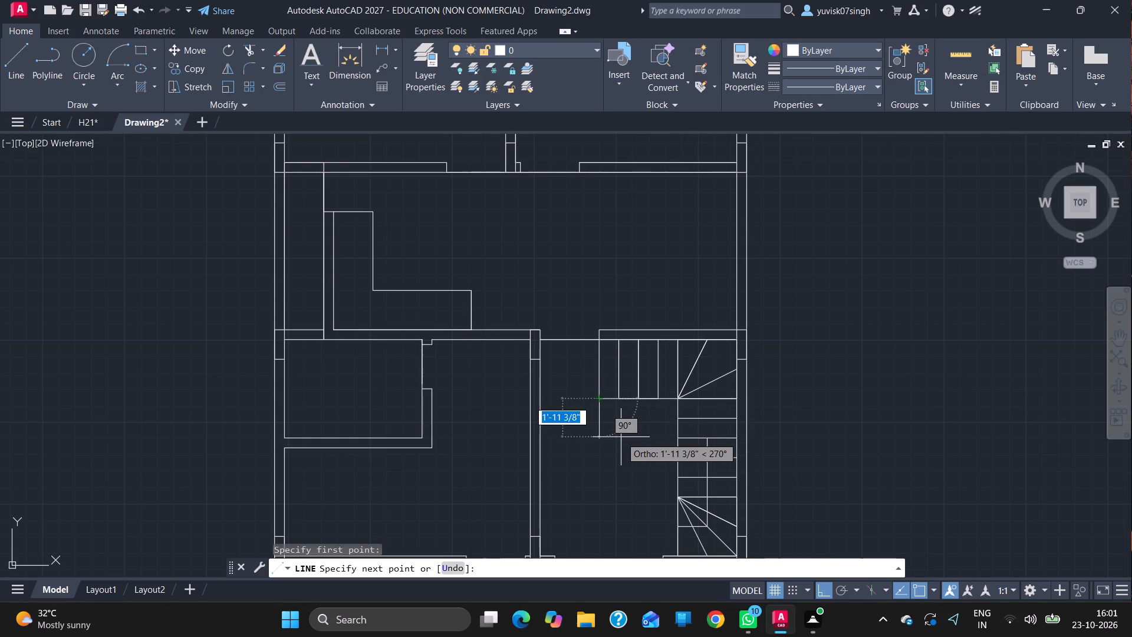
{"action": "key", "text": "3"}
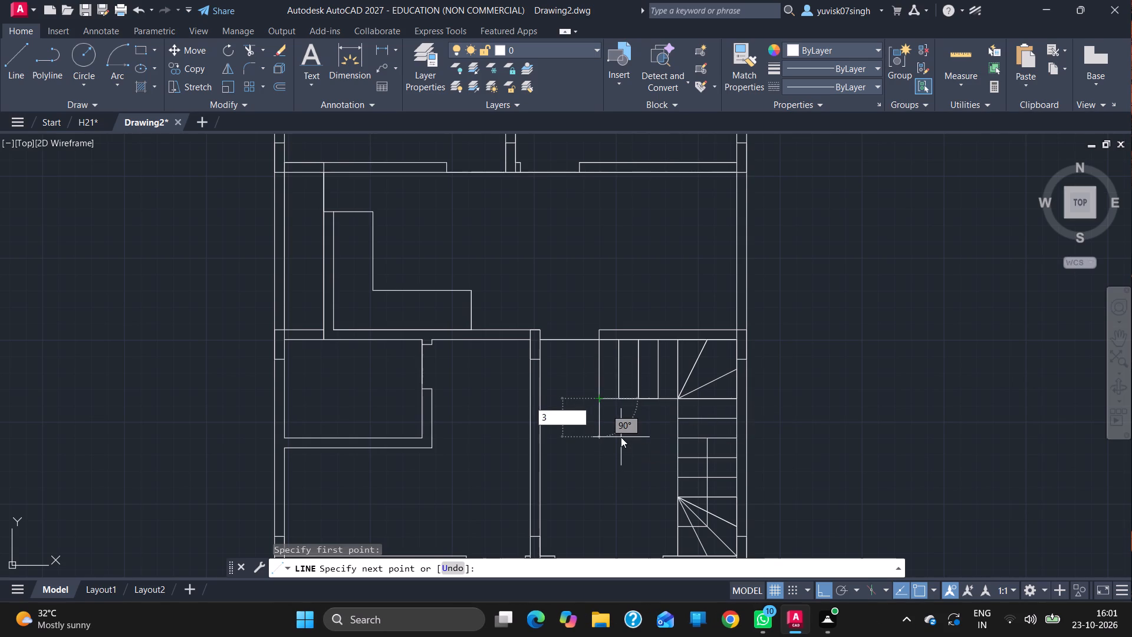
{"action": "key", "text": "Return"}
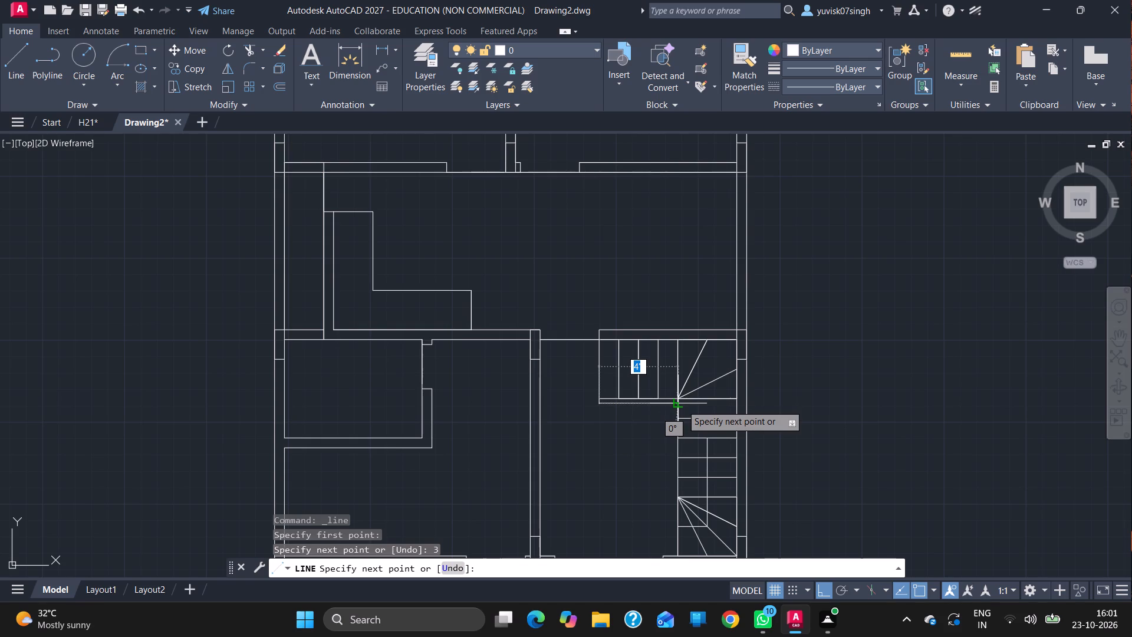
{"action": "left_click_drag", "start_coordinate": [682, 403], "coordinate": [670, 403]}
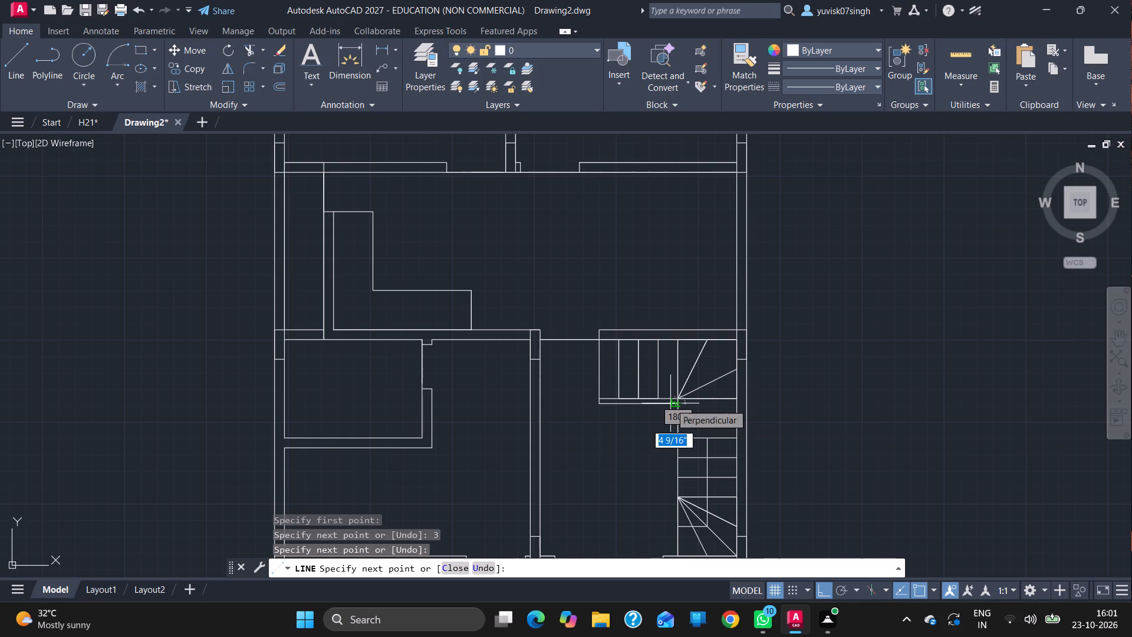
{"action": "key", "text": "3"}
{"action": "key", "text": "Return"}
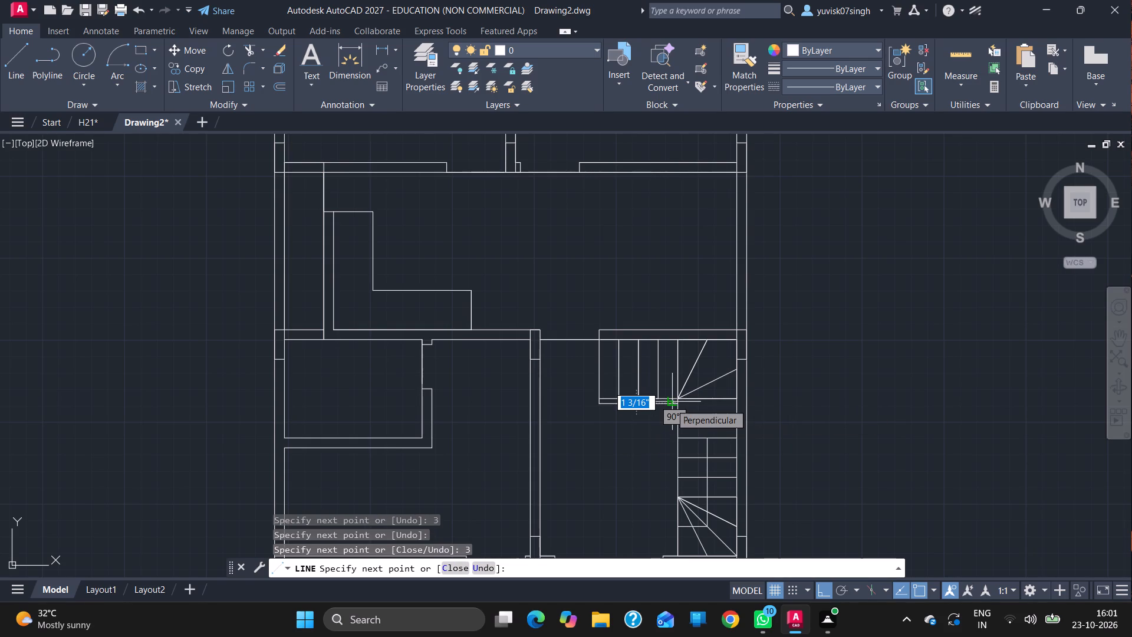
{"action": "left_click_drag", "start_coordinate": [673, 501], "coordinate": [682, 500]}
{"action": "left_click", "coordinate": [682, 500]}
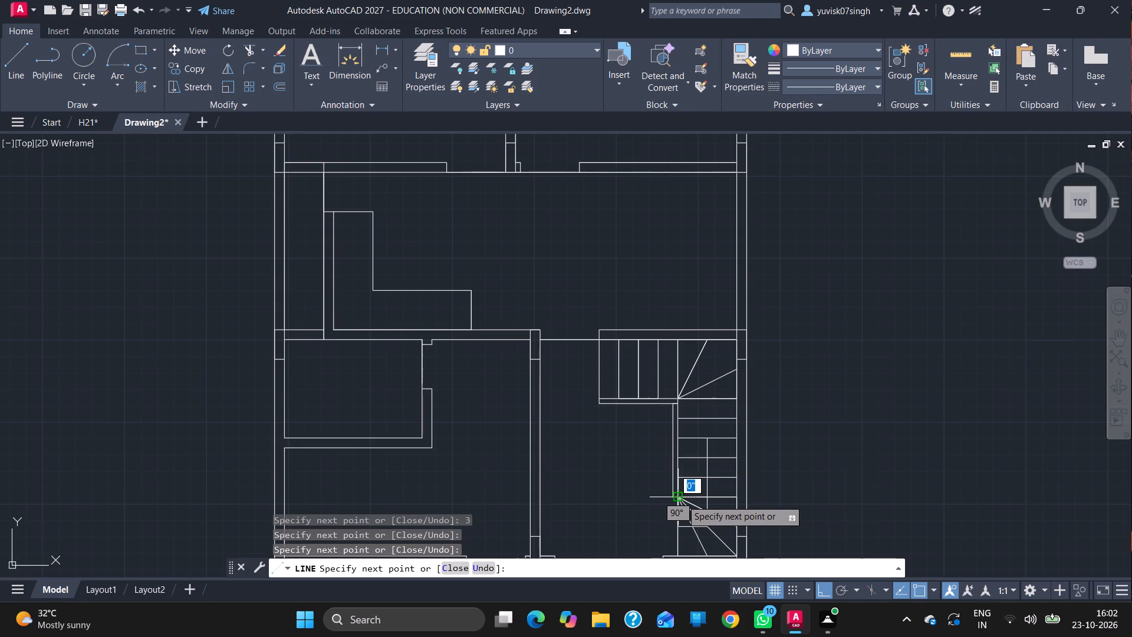
{"action": "key", "text": "Escape"}
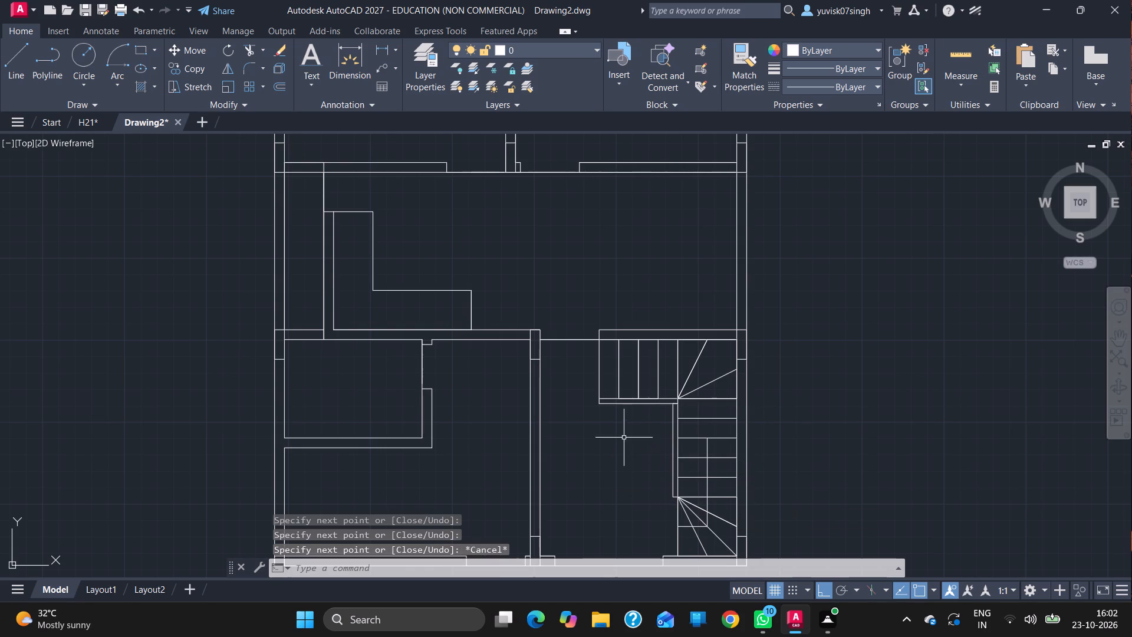
Trim the overlapping line end where the 3" stair-edge outline turns the inside corner.
{"action": "scroll", "coordinate": [675, 398], "scroll_direction": "up", "scroll_amount": 3, "text": "ctrl"}
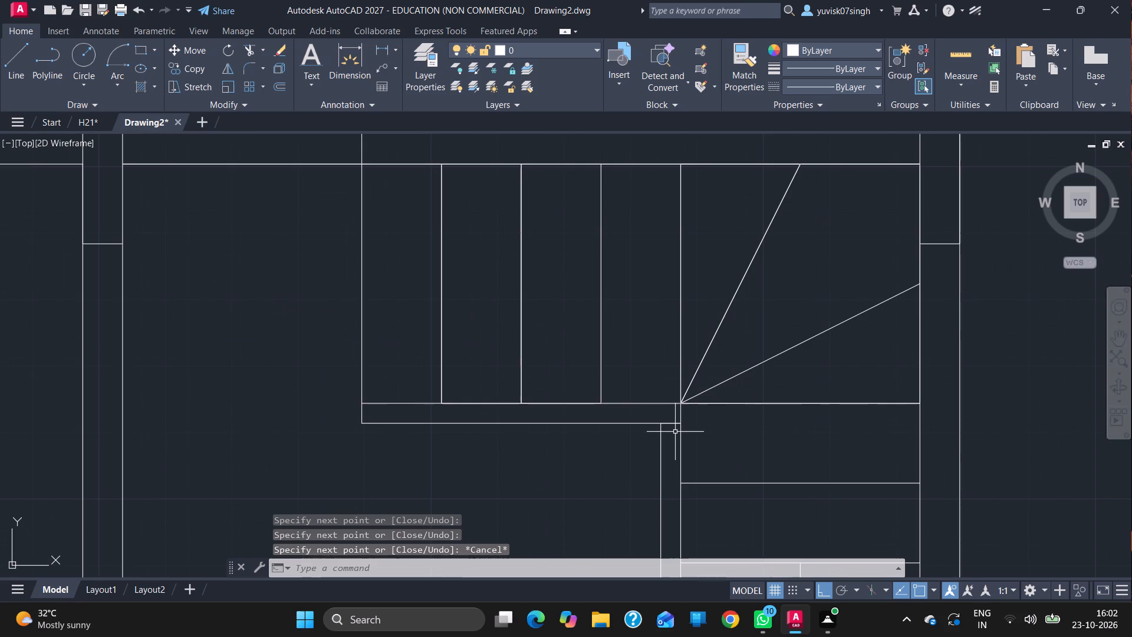
{"action": "type", "text": "TR"}
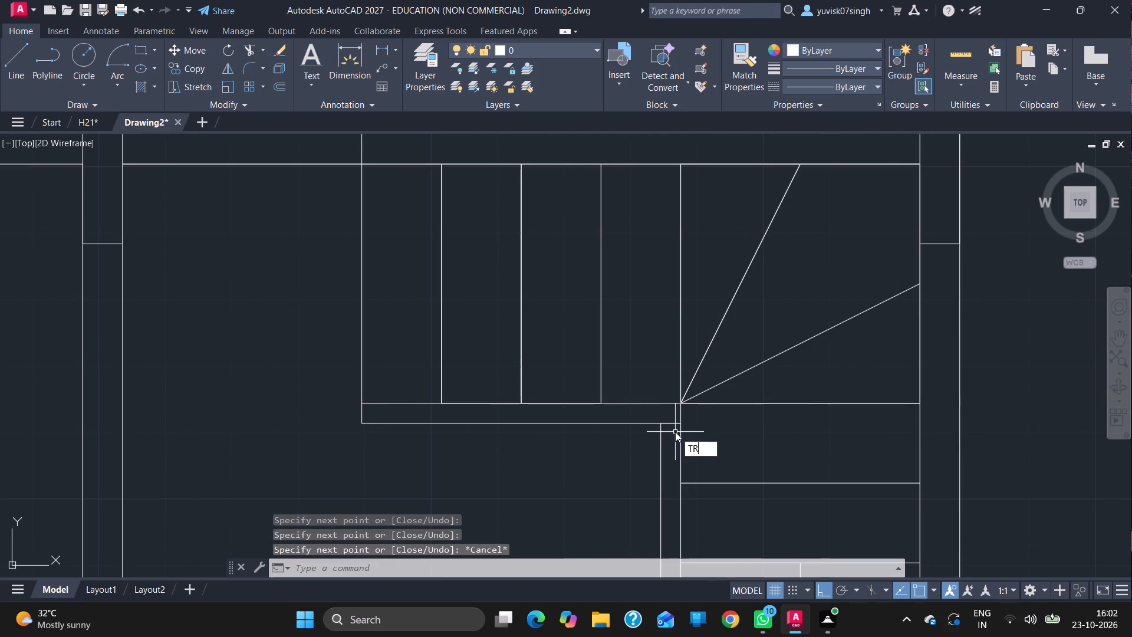
{"action": "key", "text": "Return"}
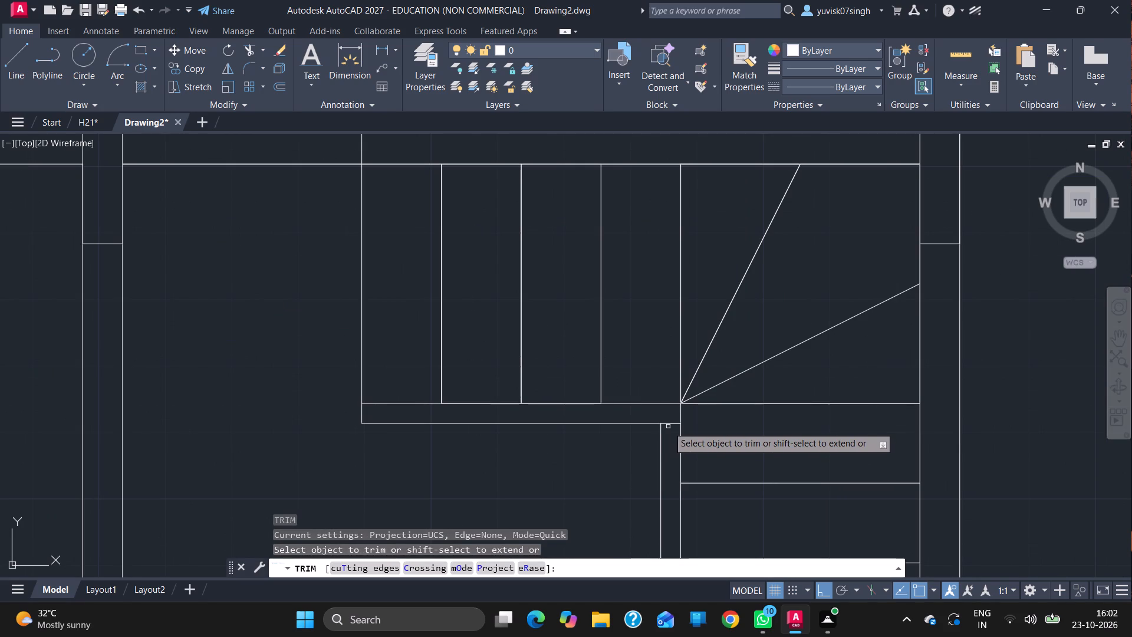
{"action": "left_click", "coordinate": [669, 425]}
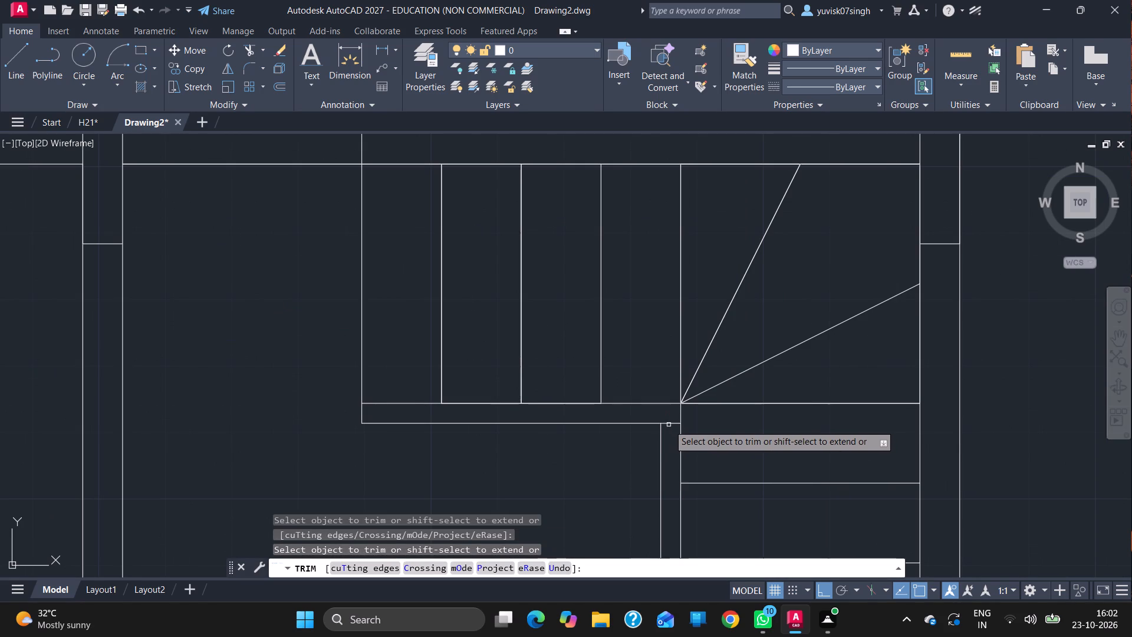
{"action": "left_click", "coordinate": [673, 425]}
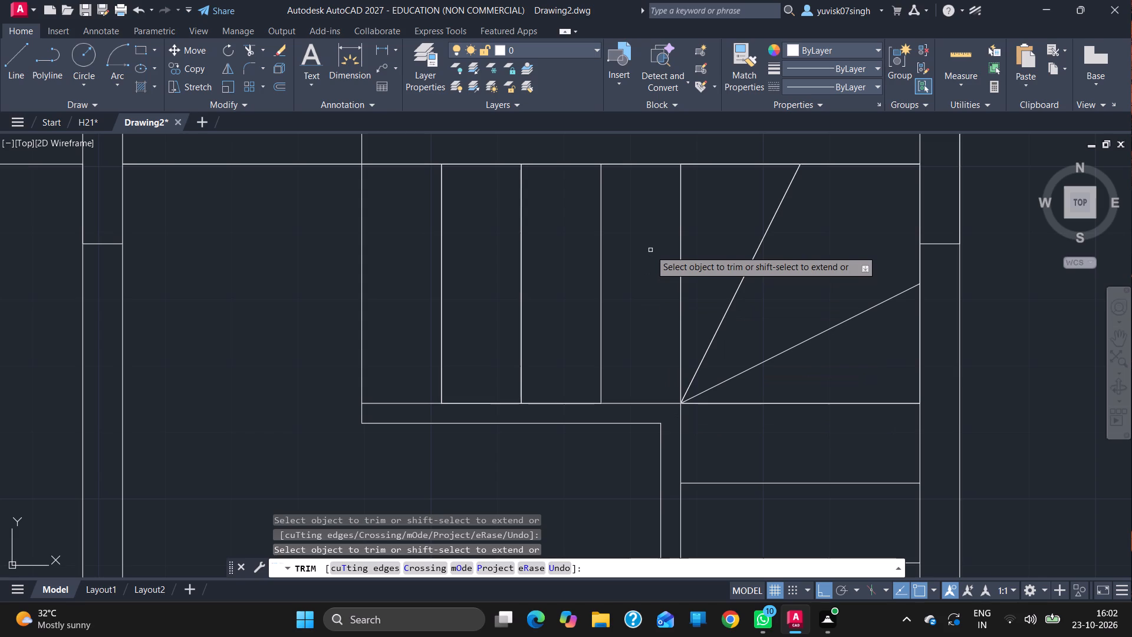
Outline a 6' wide opening in the upper-left room's top wall, starting 3' left of the inner wall line's midpoint, with lines across the wall thickness.
{"action": "scroll", "coordinate": [650, 250], "scroll_direction": "down", "scroll_amount": 4, "text": "ctrl"}
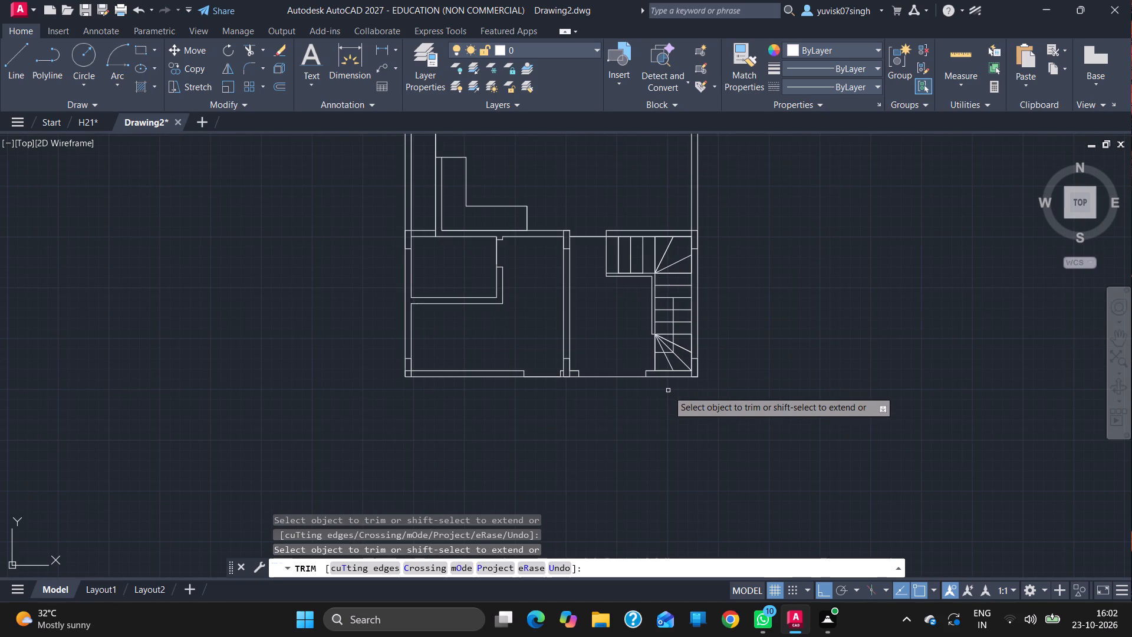
{"action": "scroll", "coordinate": [668, 390], "scroll_direction": "down", "scroll_amount": 1}
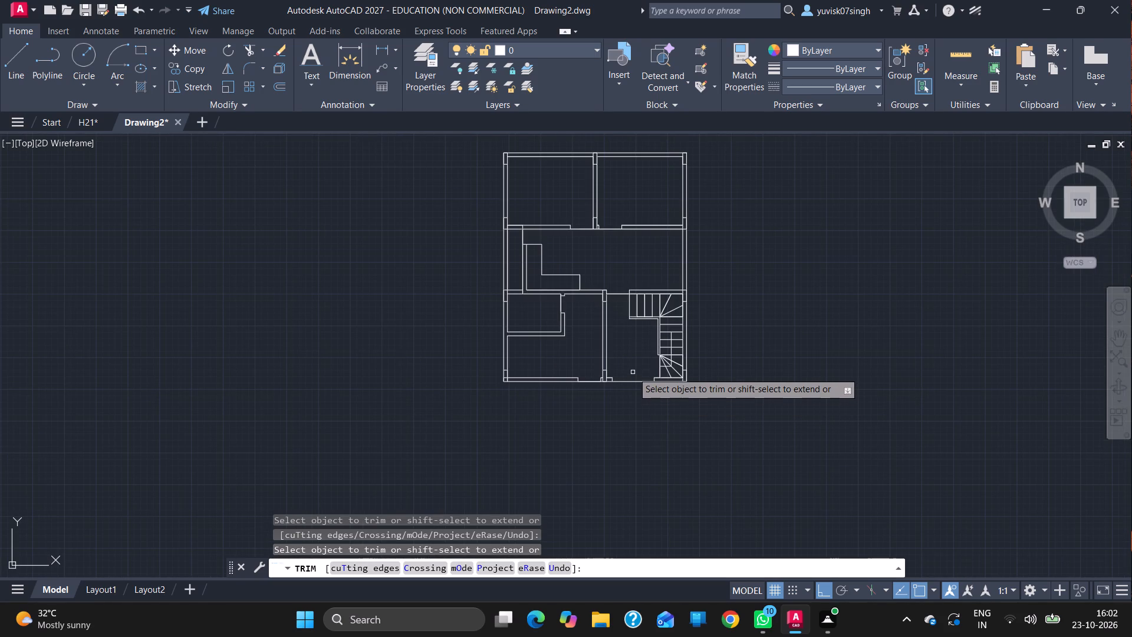
{"action": "scroll", "coordinate": [633, 372], "scroll_direction": "up", "scroll_amount": 4, "text": "ctrl"}
{"action": "scroll", "coordinate": [633, 372], "scroll_direction": "down", "scroll_amount": 5, "text": "ctrl"}
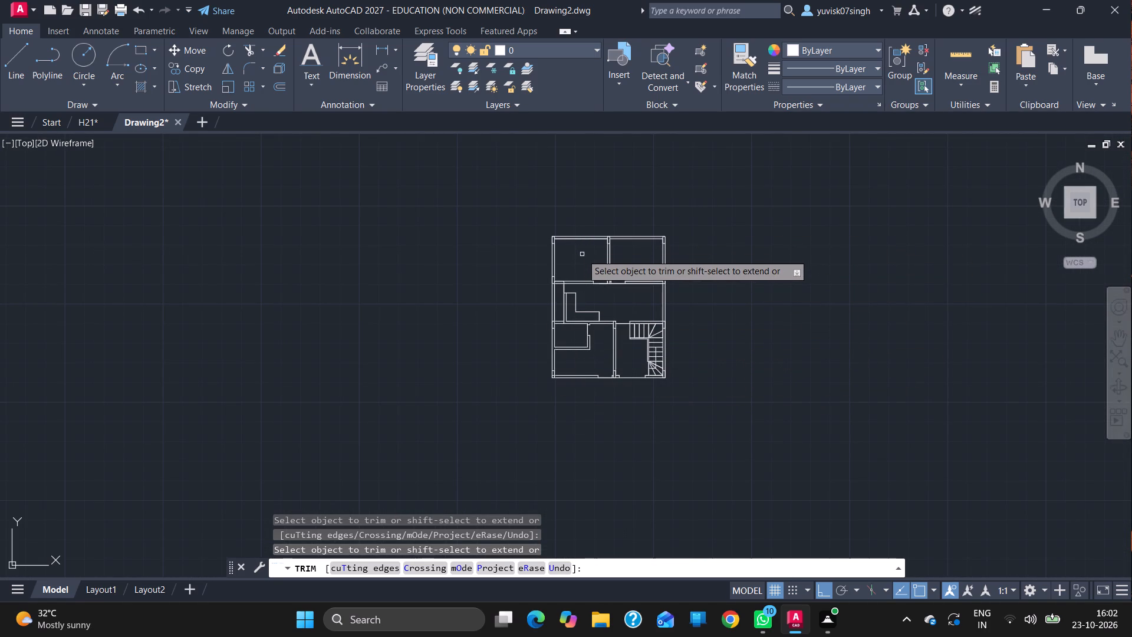
{"action": "scroll", "coordinate": [582, 254], "scroll_direction": "up", "scroll_amount": 2, "text": "ctrl"}
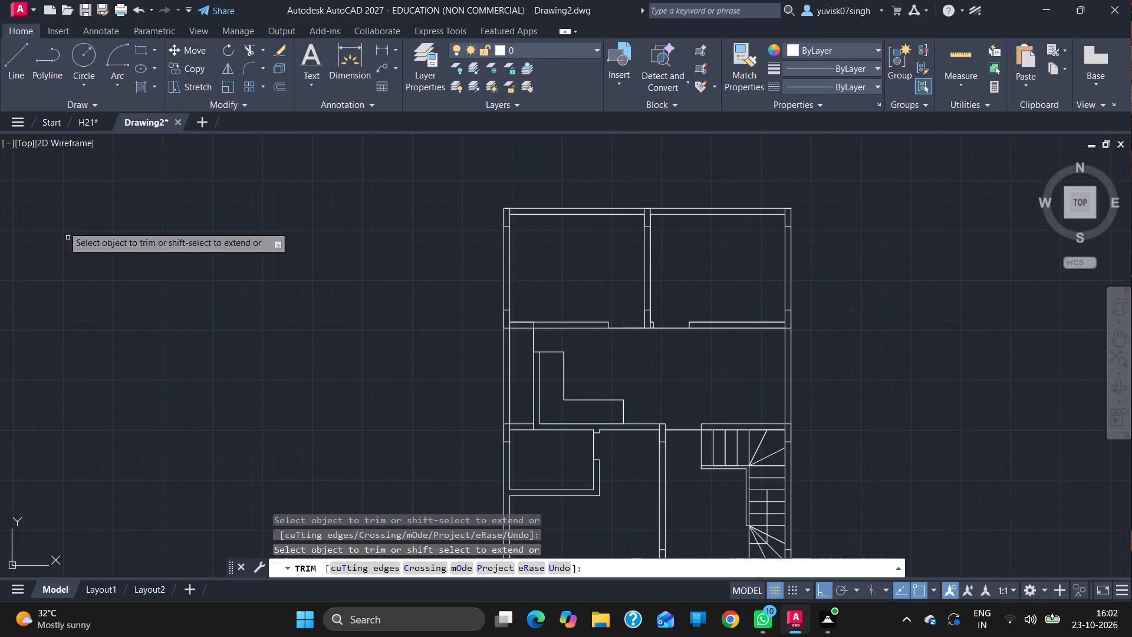
{"action": "left_click", "coordinate": [21, 64]}
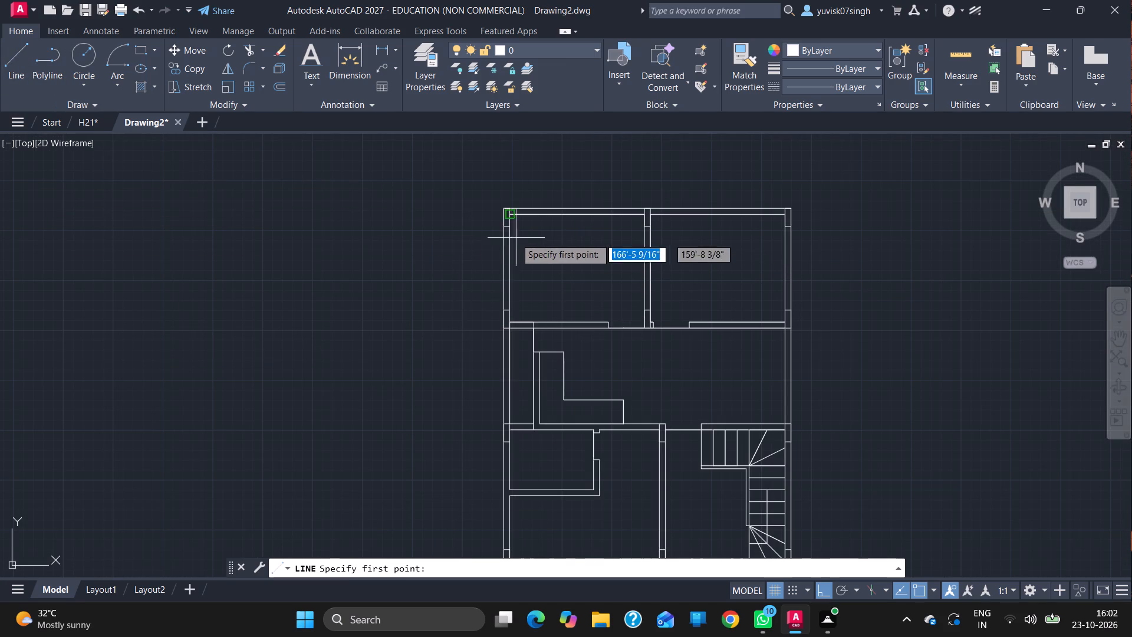
{"action": "left_click_drag", "start_coordinate": [512, 216], "coordinate": [614, 214]}
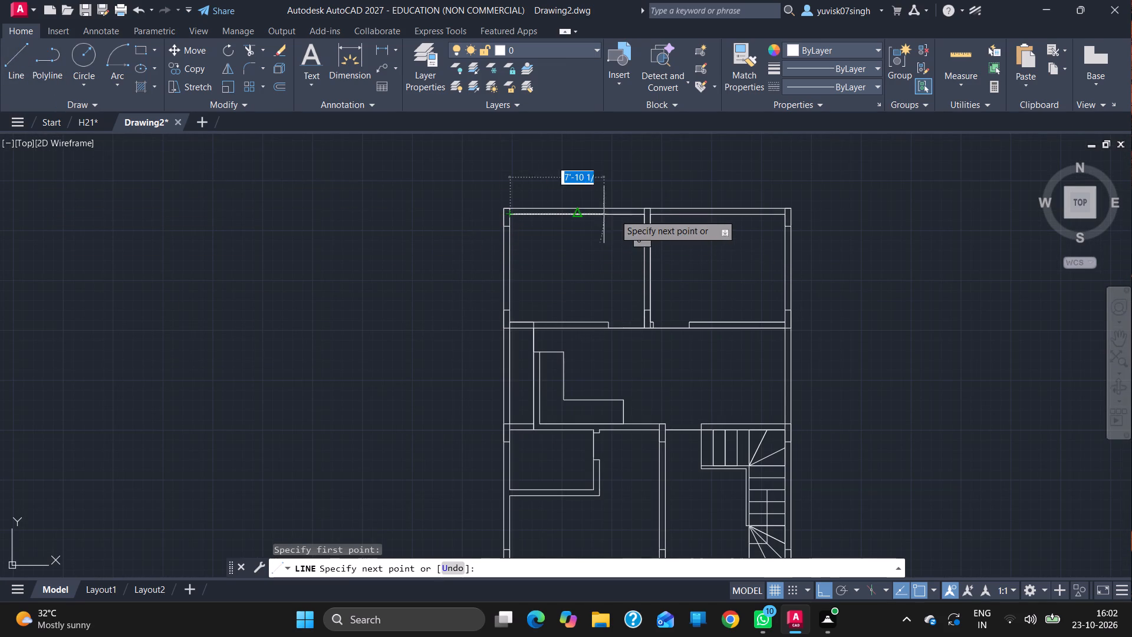
{"action": "left_click_drag", "start_coordinate": [614, 214], "coordinate": [641, 214]}
{"action": "left_click", "coordinate": [641, 214]}
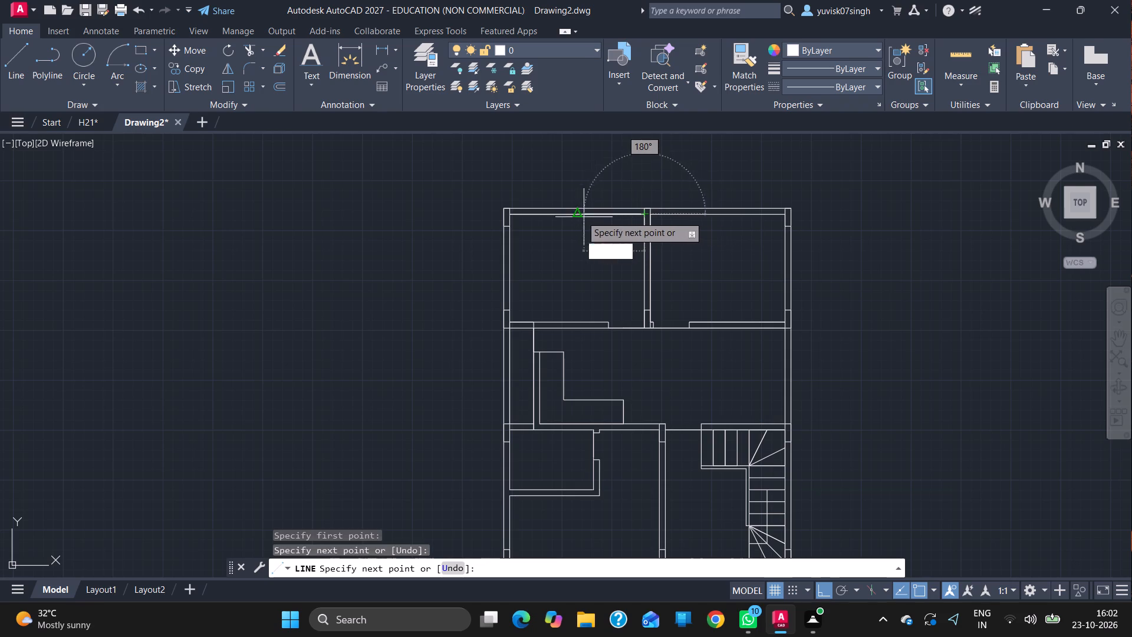
{"action": "left_click", "coordinate": [574, 214]}
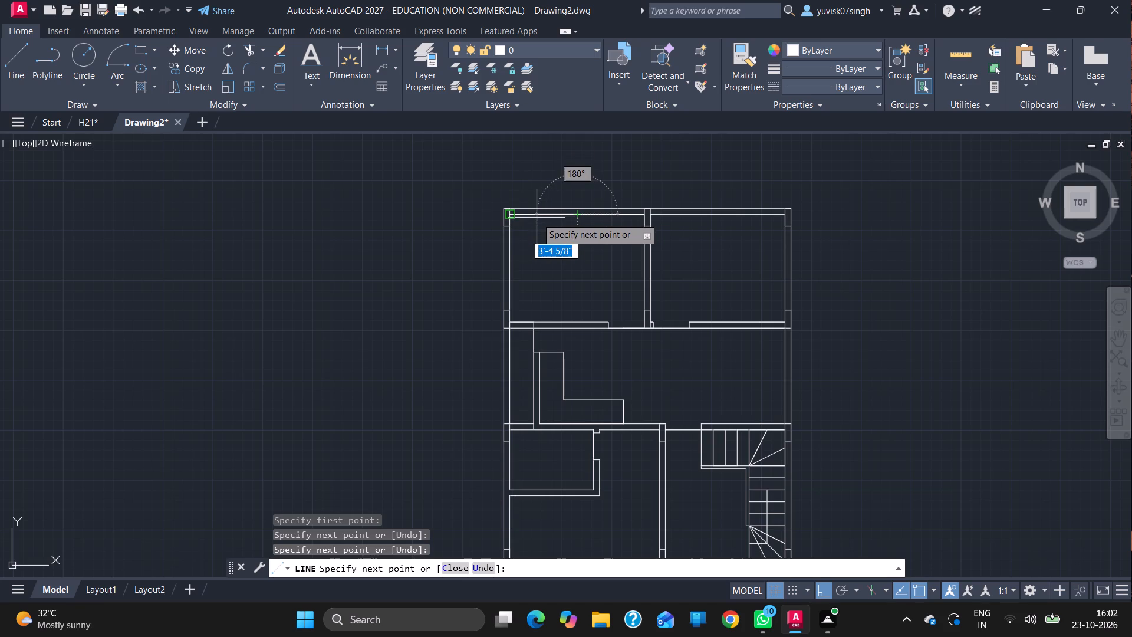
{"action": "key", "text": "3"}
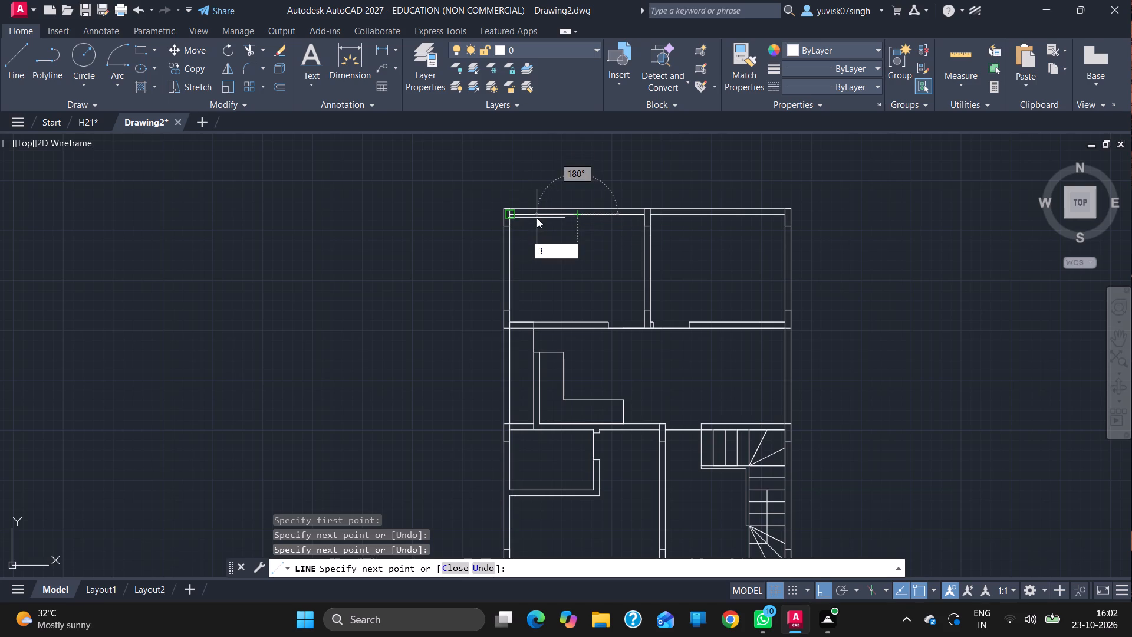
{"action": "key", "text": "apostrophe"}
{"action": "key", "text": "Return"}
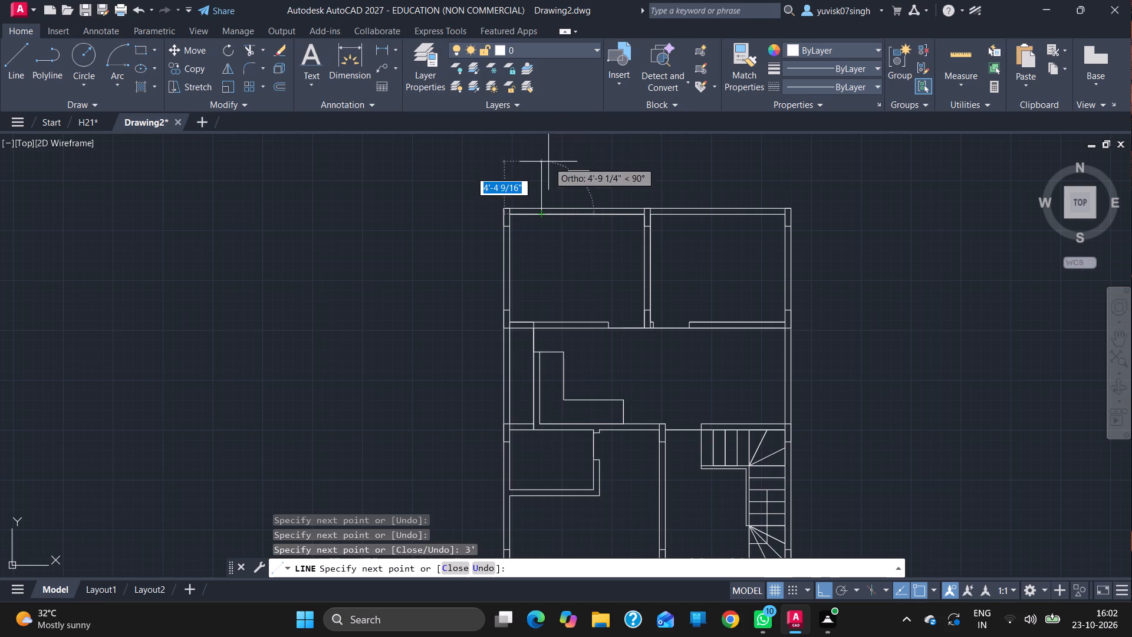
{"action": "left_click_drag", "start_coordinate": [542, 206], "coordinate": [594, 209]}
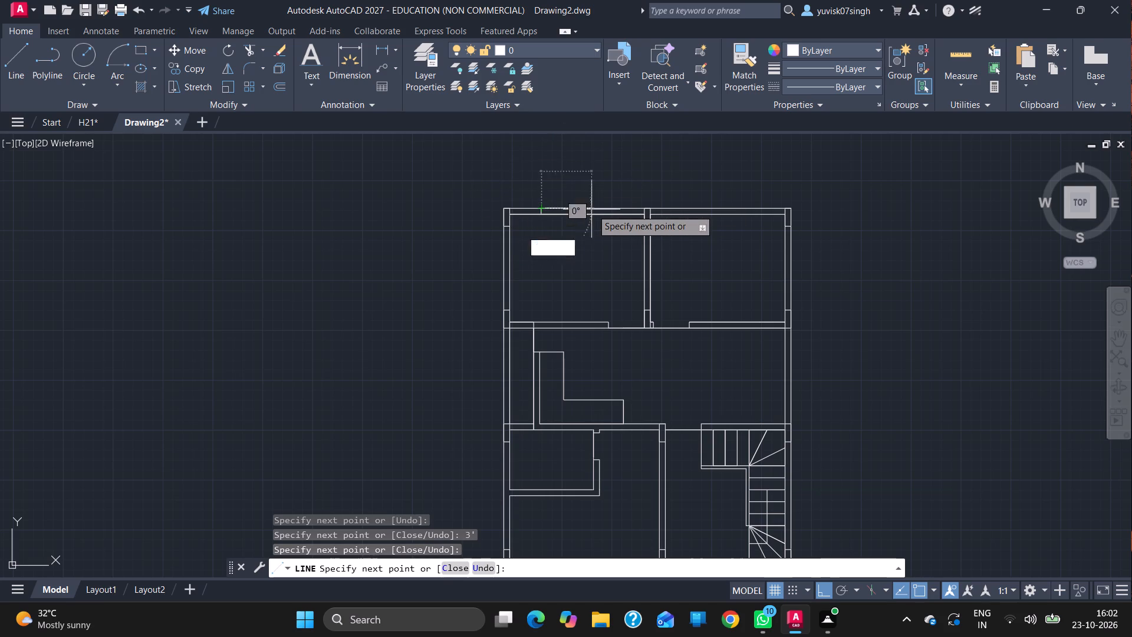
{"action": "left_click_drag", "start_coordinate": [594, 209], "coordinate": [608, 207]}
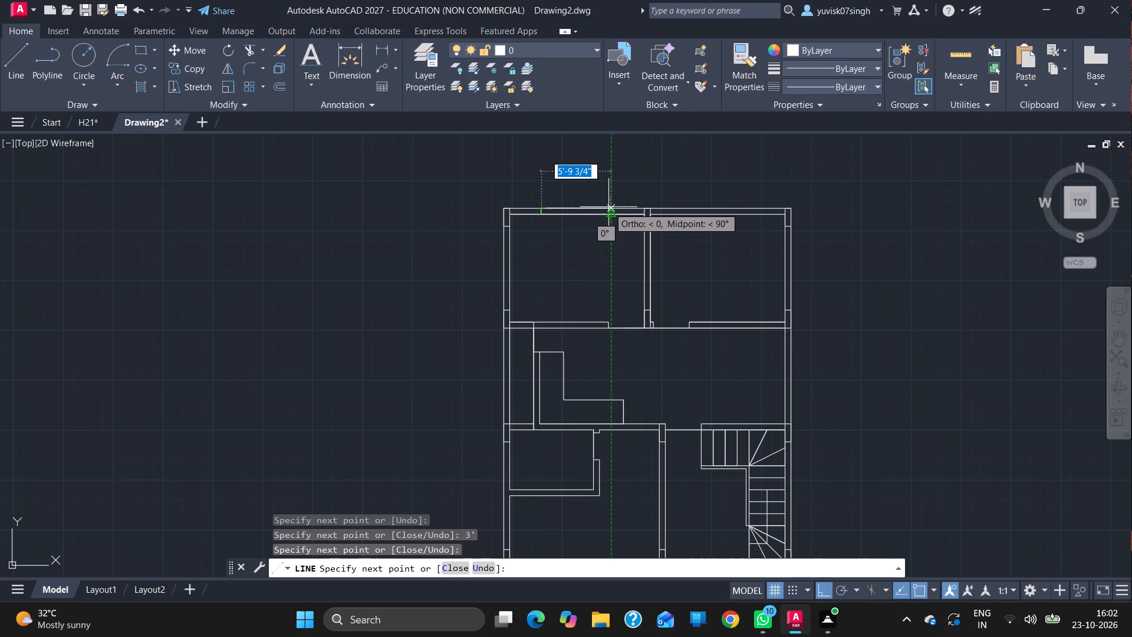
{"action": "type", "text": "6'"}
{"action": "key", "text": "Return"}
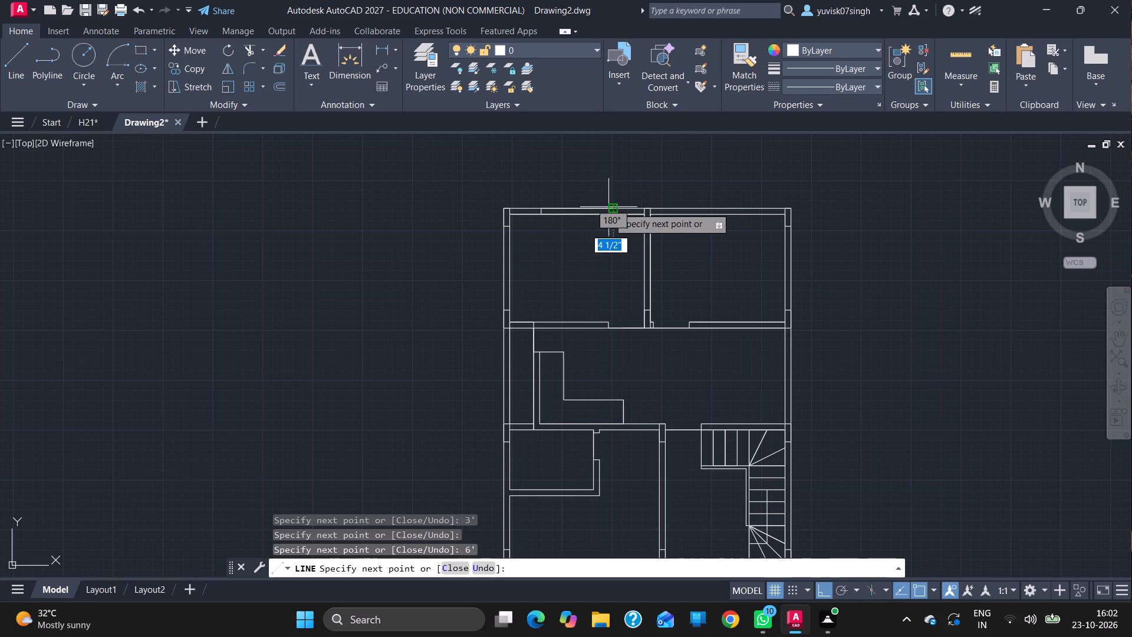
{"action": "left_click", "coordinate": [617, 216]}
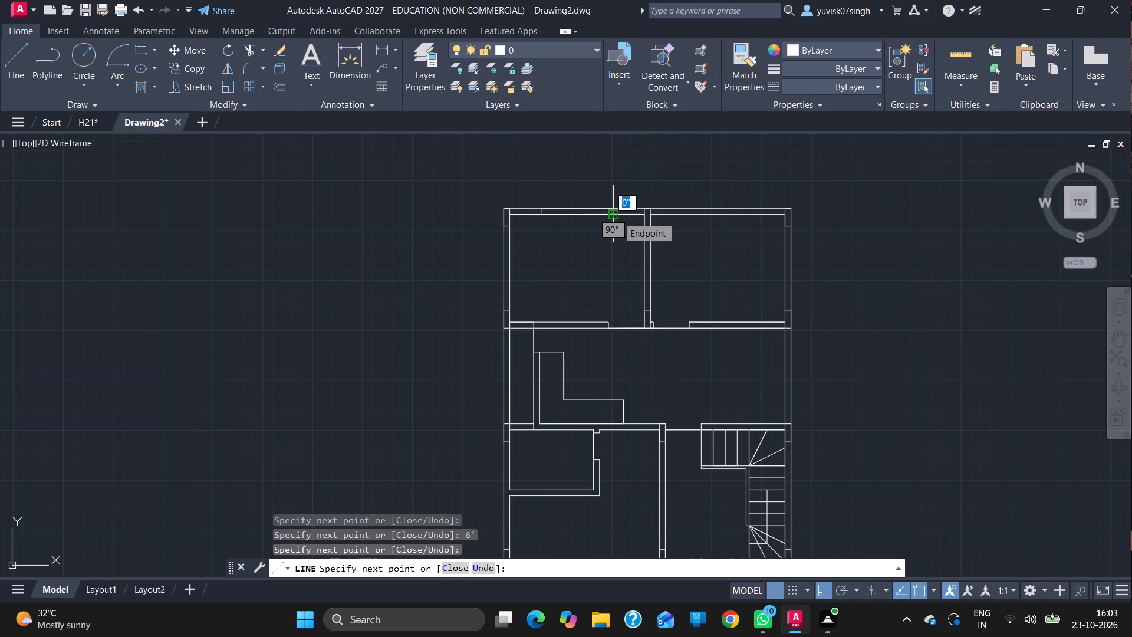
{"action": "key", "text": "Escape"}
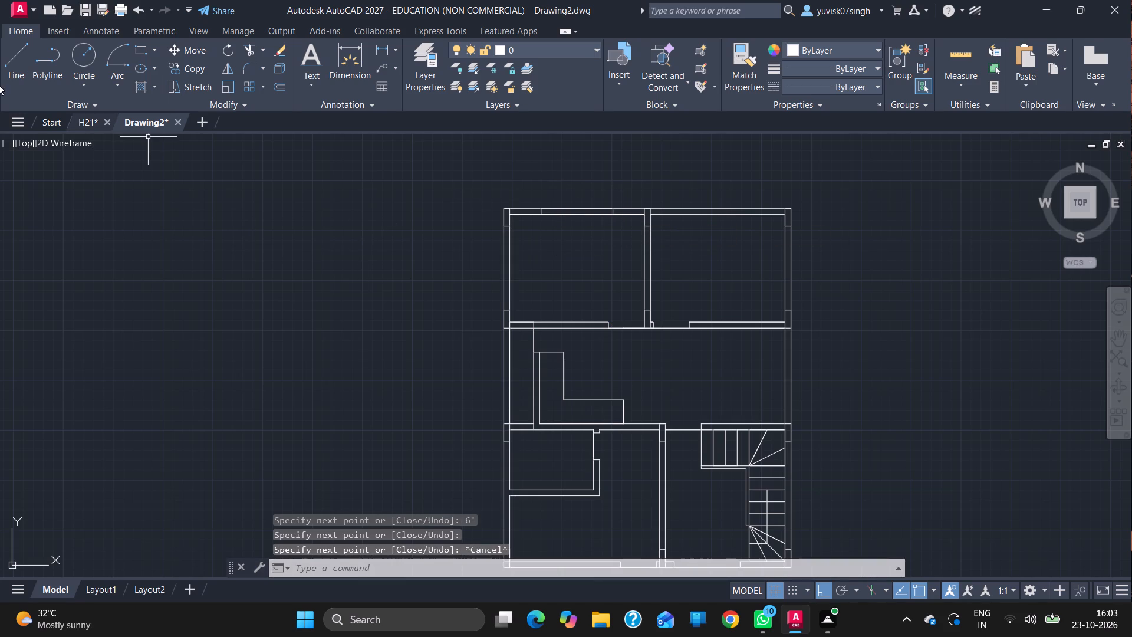
Outline a matching 6' wide opening in the upper-right room's top wall, starting 3' left of the inner wall line's midpoint.
{"action": "left_click", "coordinate": [5, 76]}
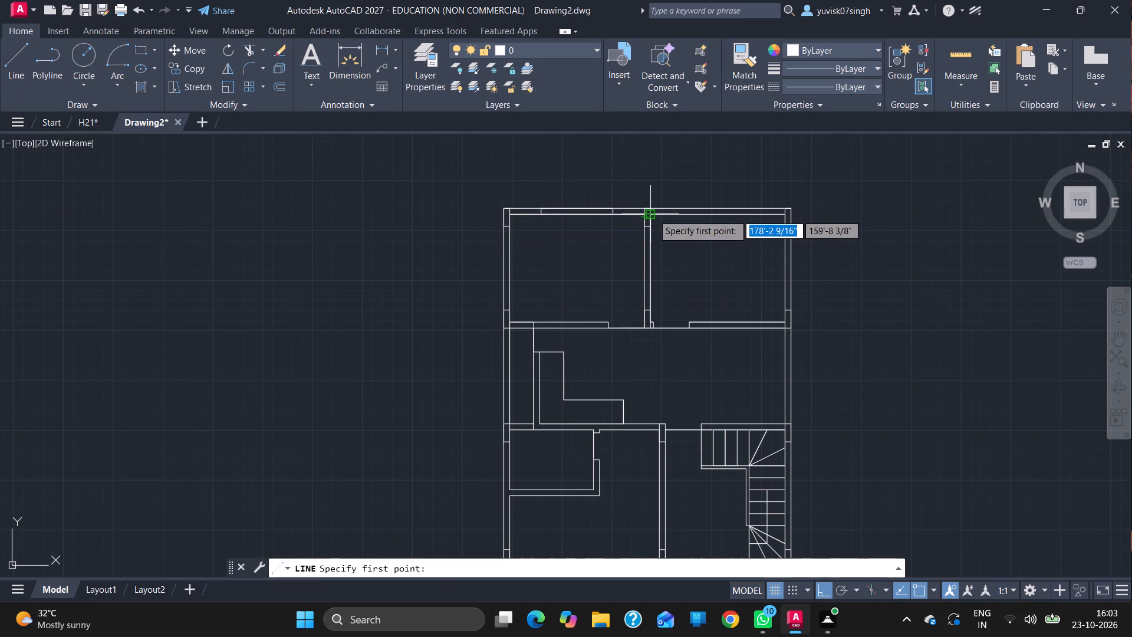
{"action": "left_click_drag", "start_coordinate": [649, 215], "coordinate": [779, 215]}
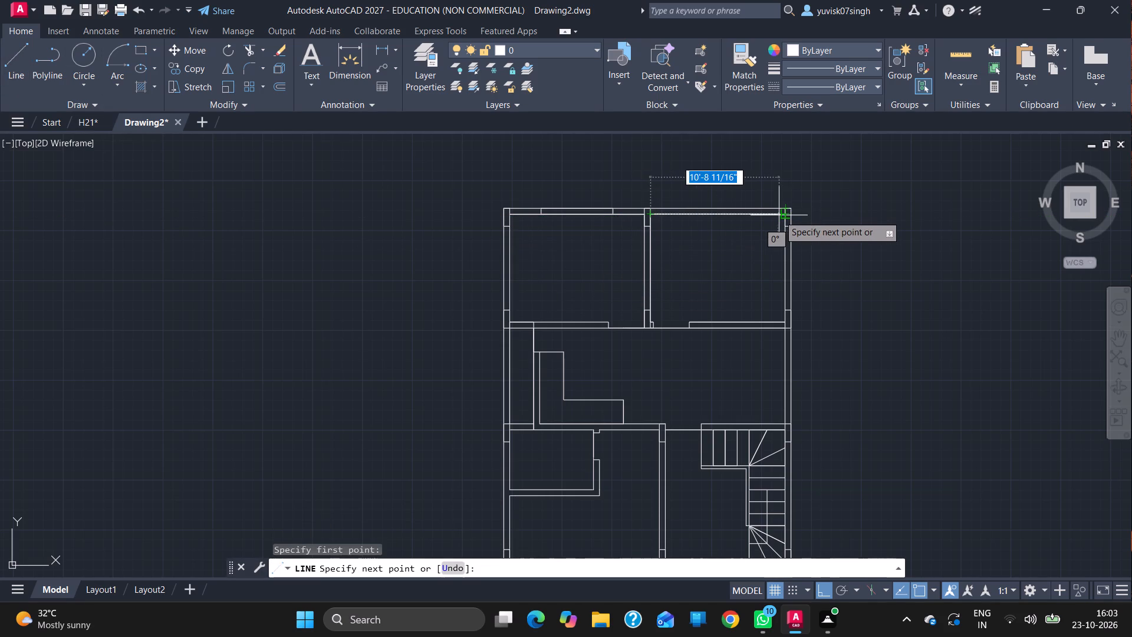
{"action": "left_click_drag", "start_coordinate": [779, 215], "coordinate": [784, 215]}
{"action": "left_click_drag", "start_coordinate": [784, 215], "coordinate": [719, 217]}
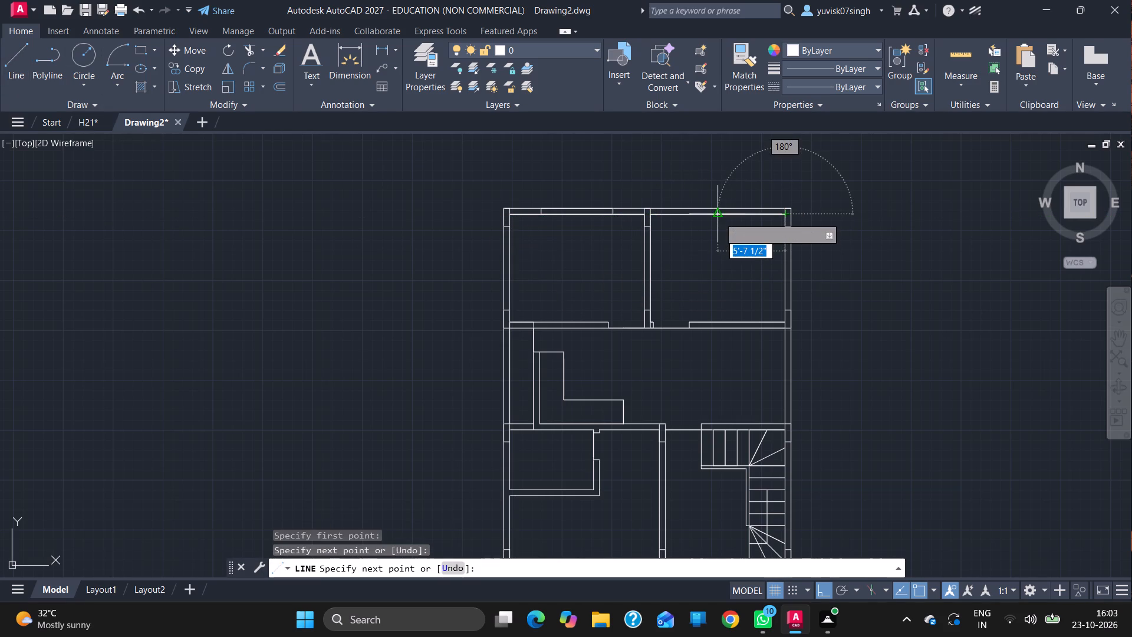
{"action": "left_click_drag", "start_coordinate": [719, 217], "coordinate": [719, 216]}
{"action": "left_click", "coordinate": [719, 216]}
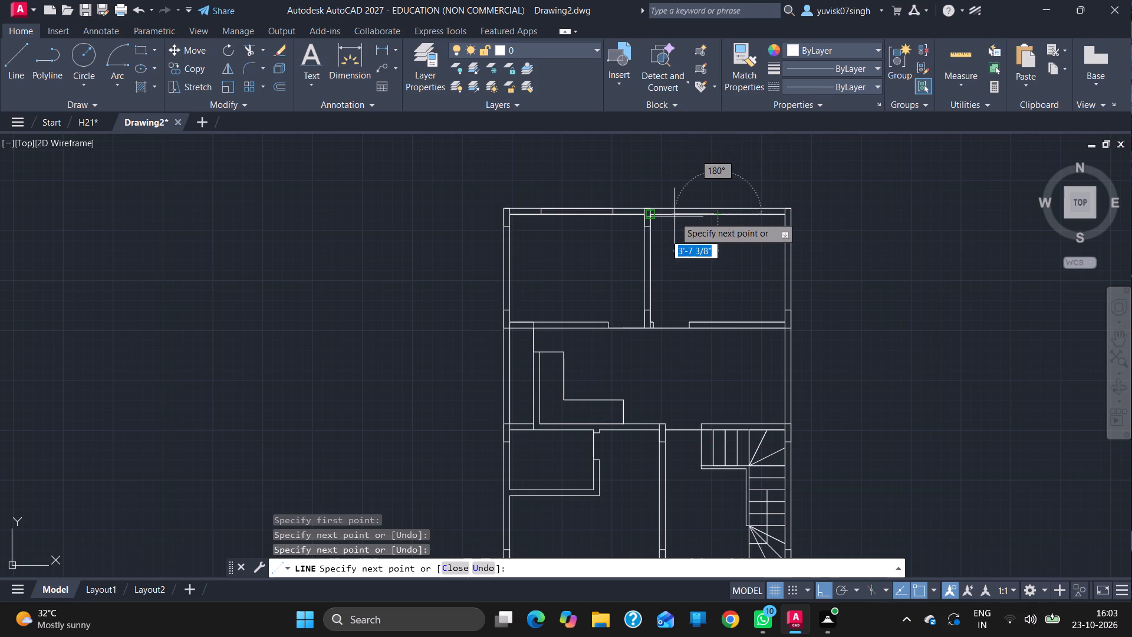
{"action": "key", "text": "3"}
{"action": "key", "text": "apostrophe"}
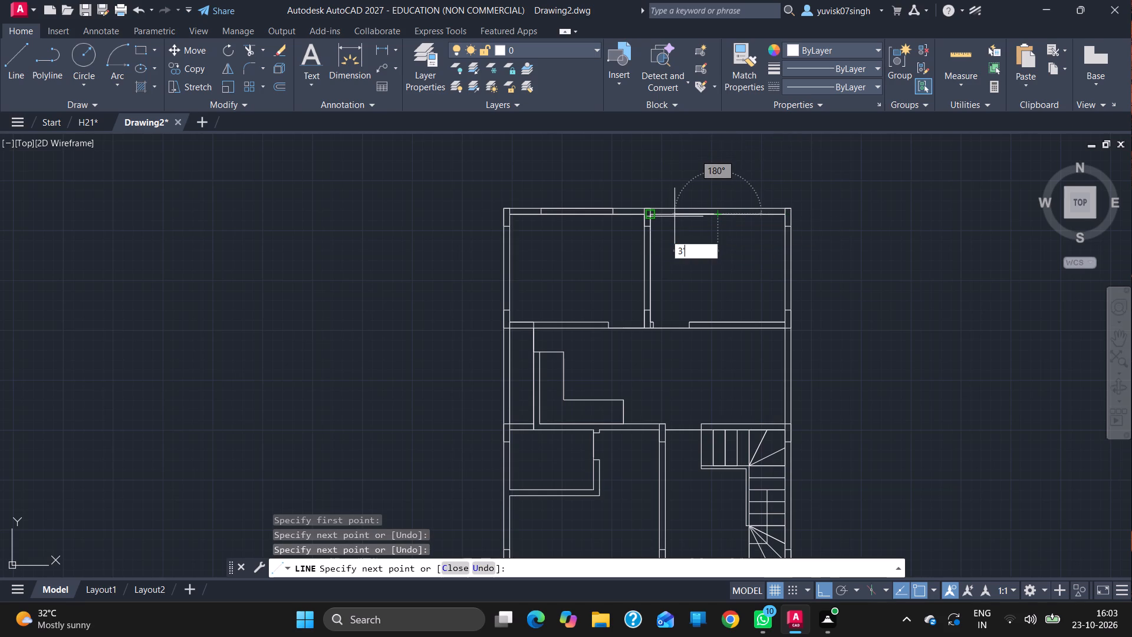
{"action": "key", "text": "Return"}
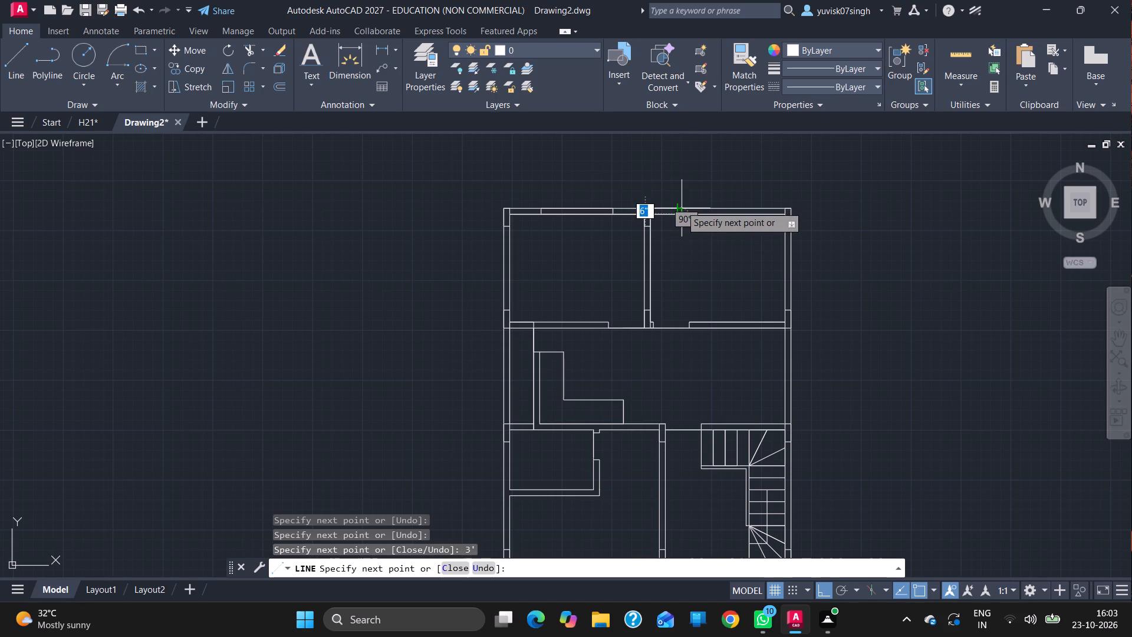
{"action": "left_click", "coordinate": [681, 206]}
{"action": "type", "text": "6'"}
{"action": "key", "text": "Return"}
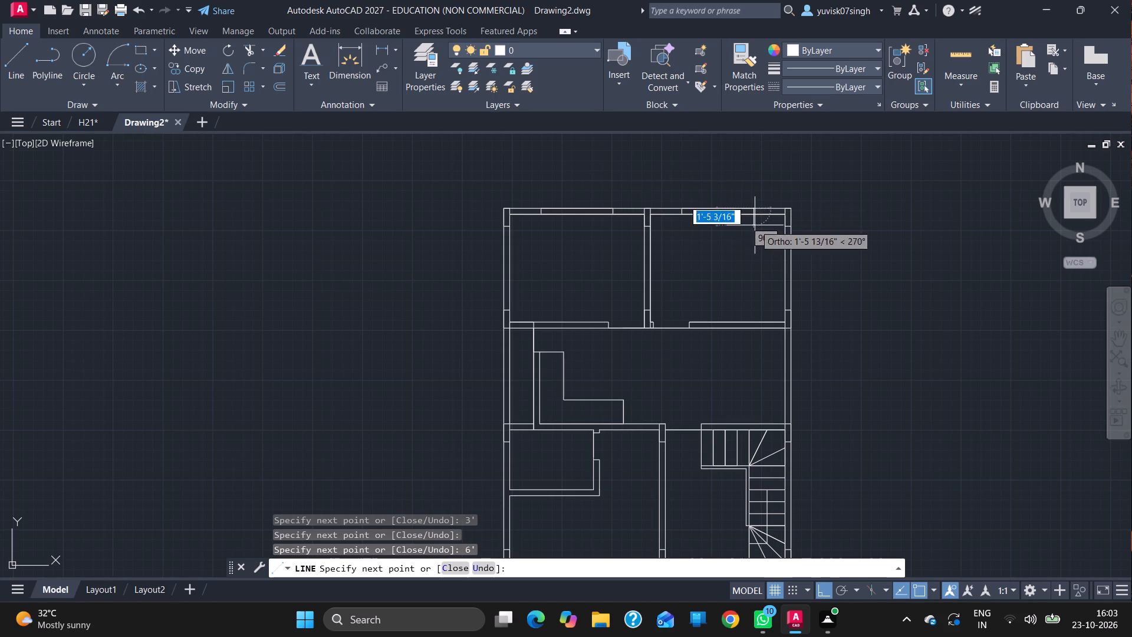
{"action": "left_click", "coordinate": [752, 219]}
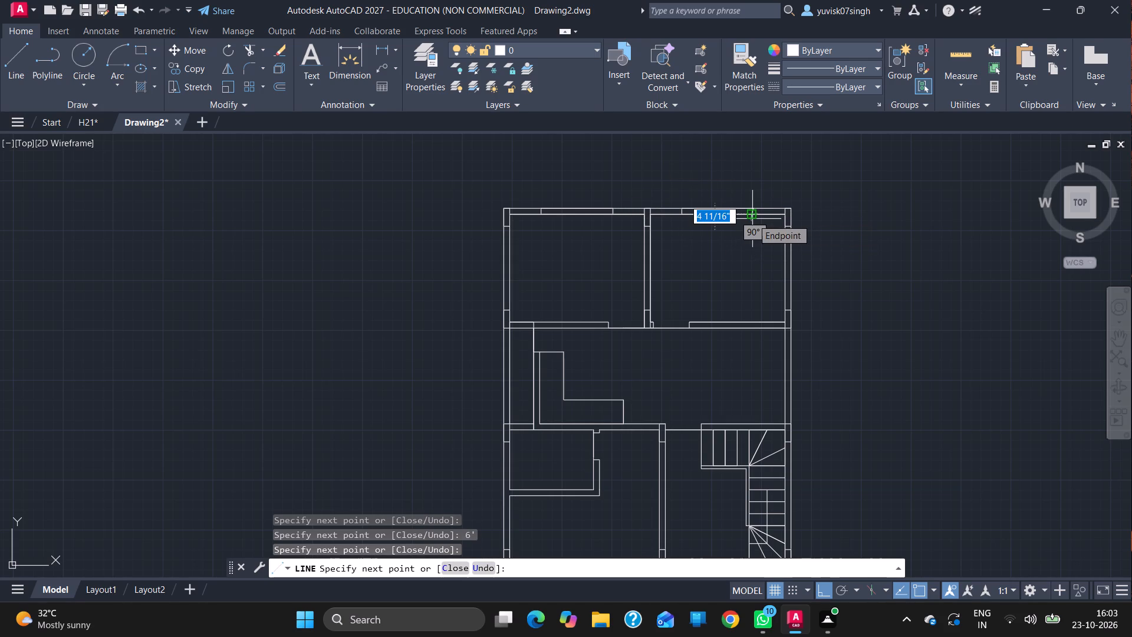
{"action": "key", "text": "Escape"}
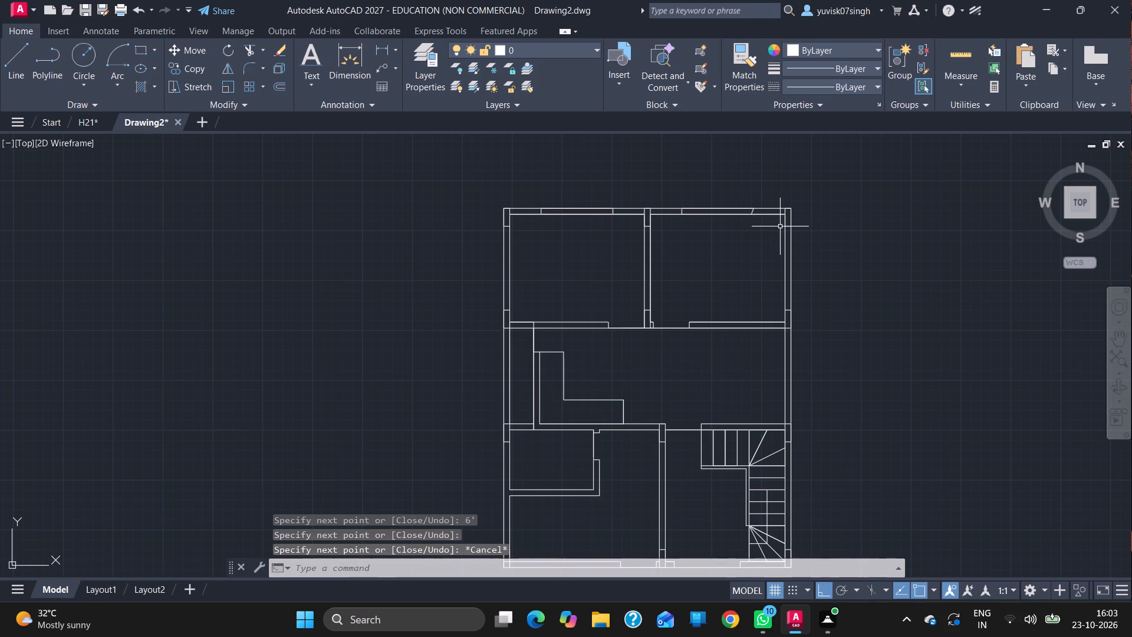
Replace the slanted end line of the upper-right room's opening with a straight line across the wall thickness.
{"action": "scroll", "coordinate": [762, 225], "scroll_direction": "up", "scroll_amount": 3, "text": "ctrl"}
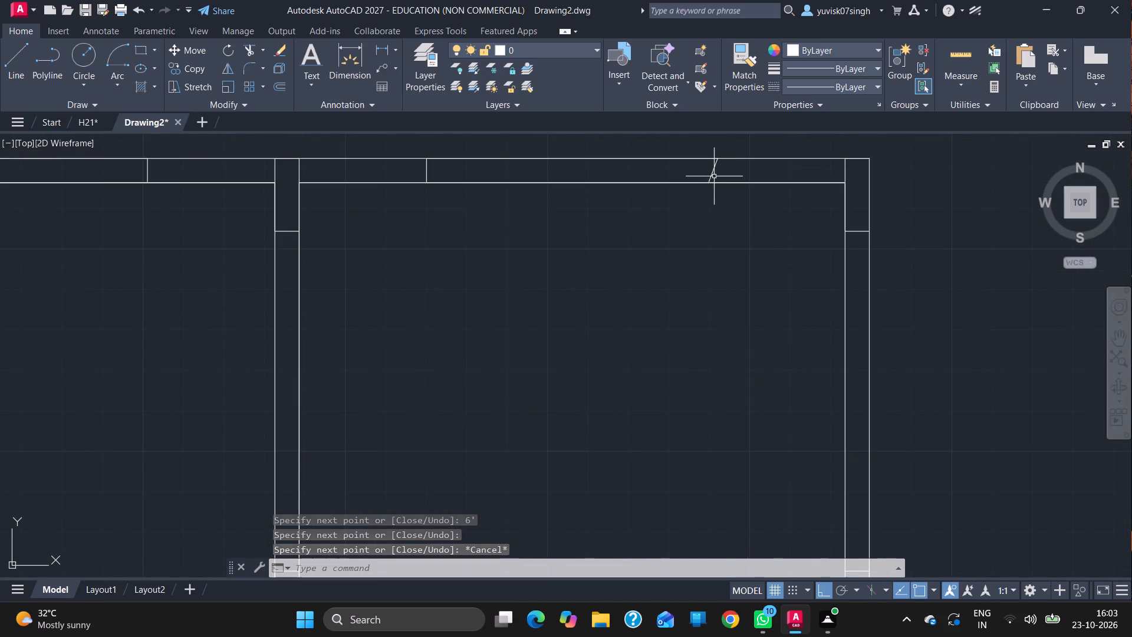
{"action": "left_click", "coordinate": [711, 178]}
{"action": "key", "text": "Delete"}
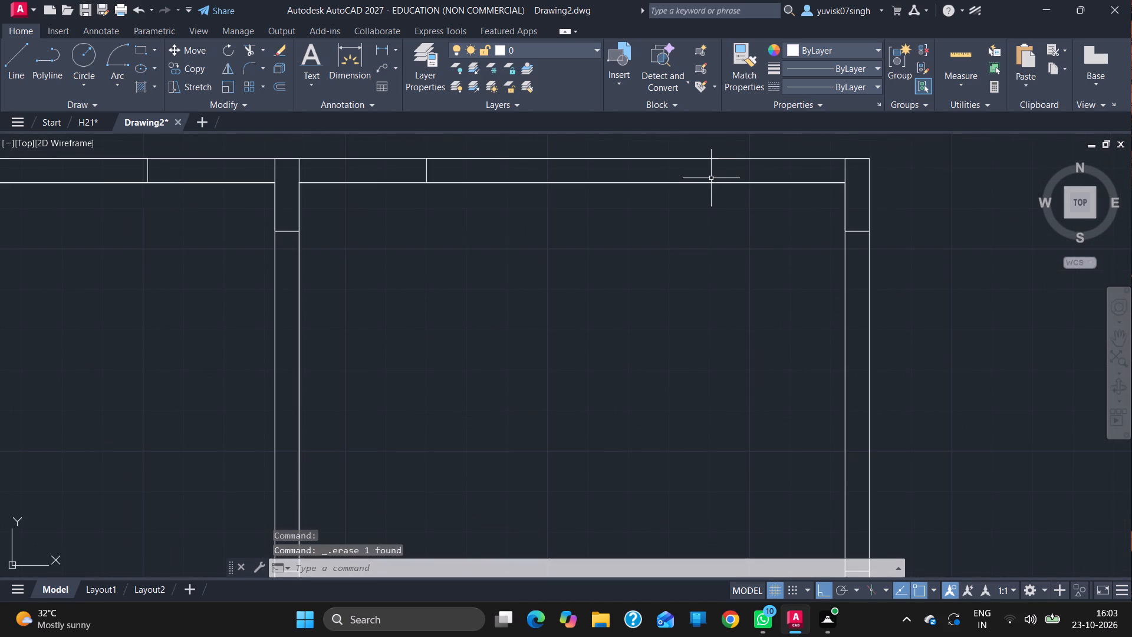
{"action": "left_click", "coordinate": [22, 81]}
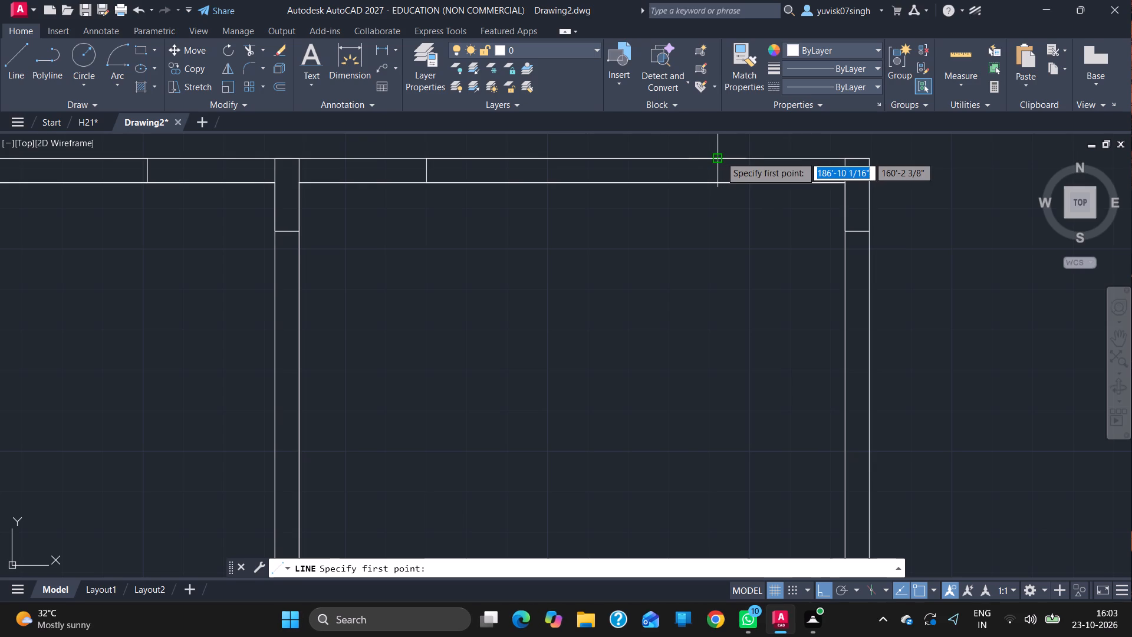
{"action": "left_click_drag", "start_coordinate": [720, 156], "coordinate": [722, 180]}
{"action": "left_click", "coordinate": [722, 180]}
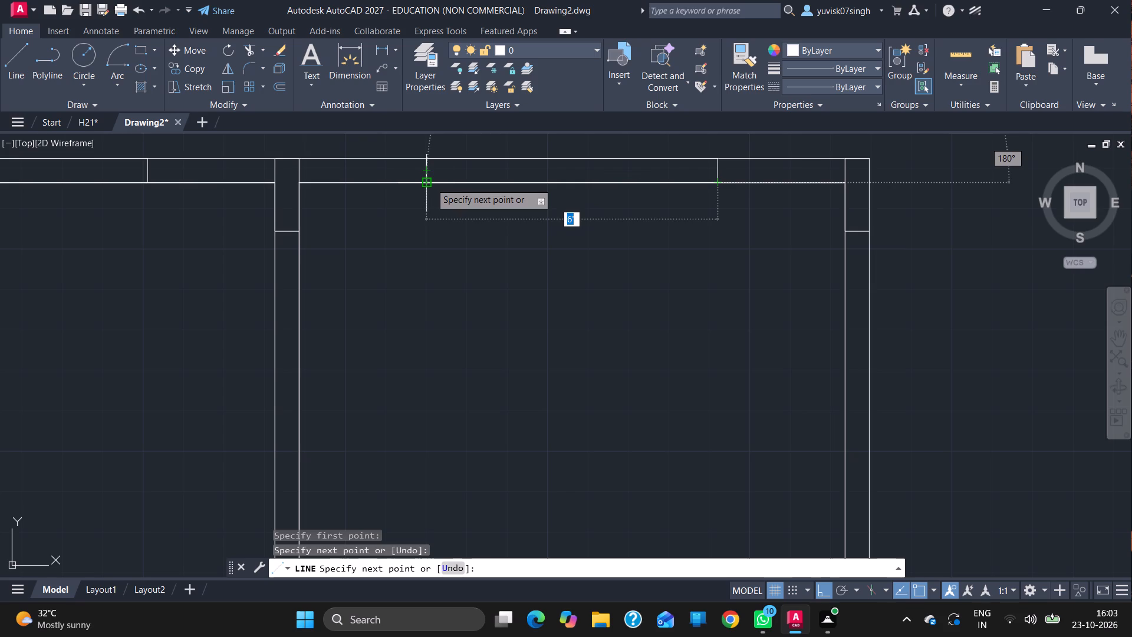
{"action": "key", "text": "Escape"}
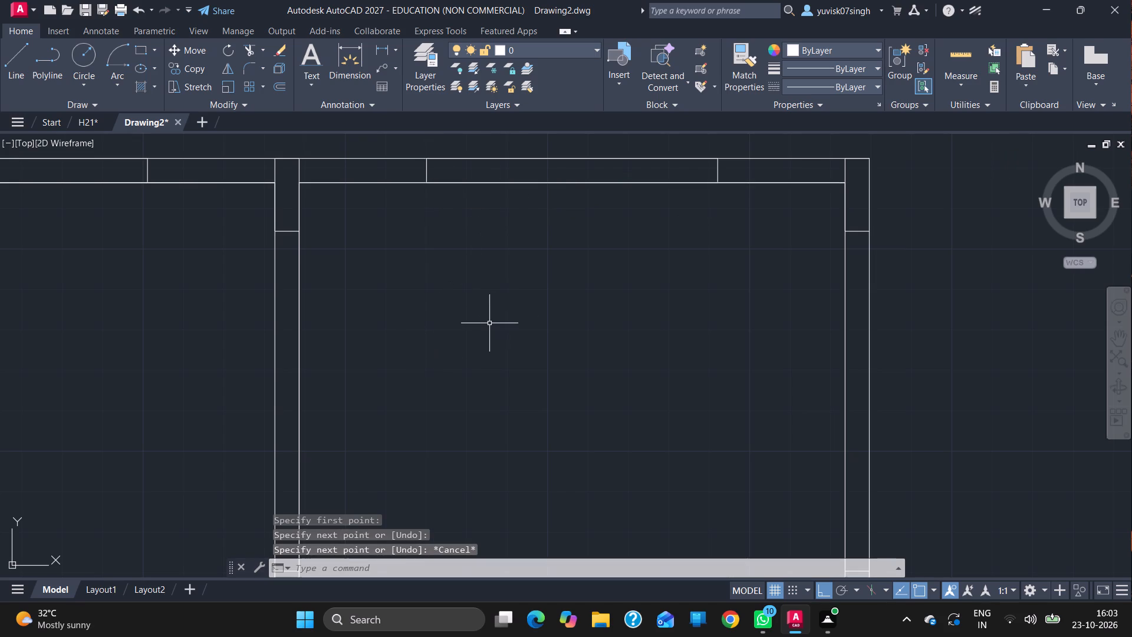
Outline a 4' wide opening in the upper-right room's bottom wall, starting 2' left of the wall segment's midpoint, with lines across the wall thickness.
{"action": "scroll", "coordinate": [488, 323], "scroll_direction": "down", "scroll_amount": 2, "text": "ctrl"}
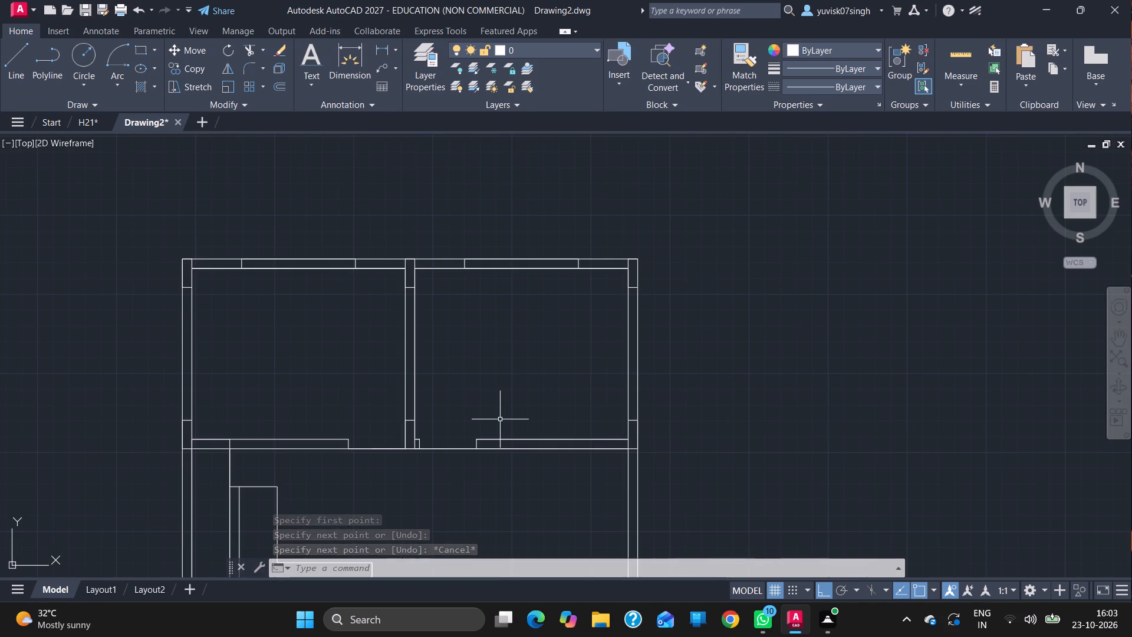
{"action": "left_click", "coordinate": [8, 81]}
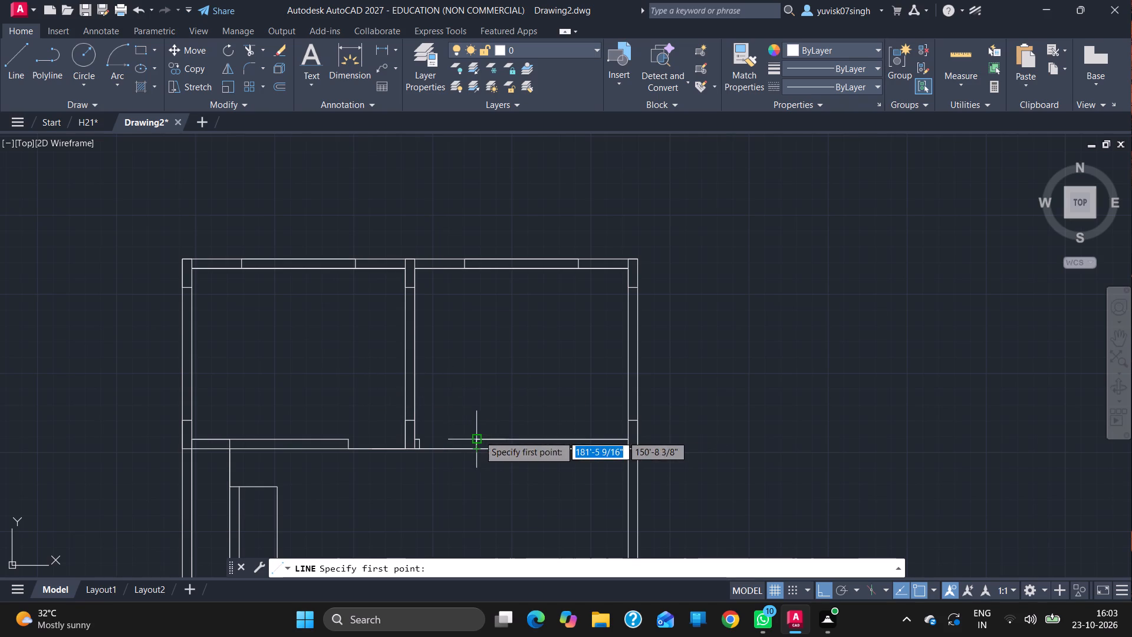
{"action": "left_click_drag", "start_coordinate": [479, 435], "coordinate": [628, 439]}
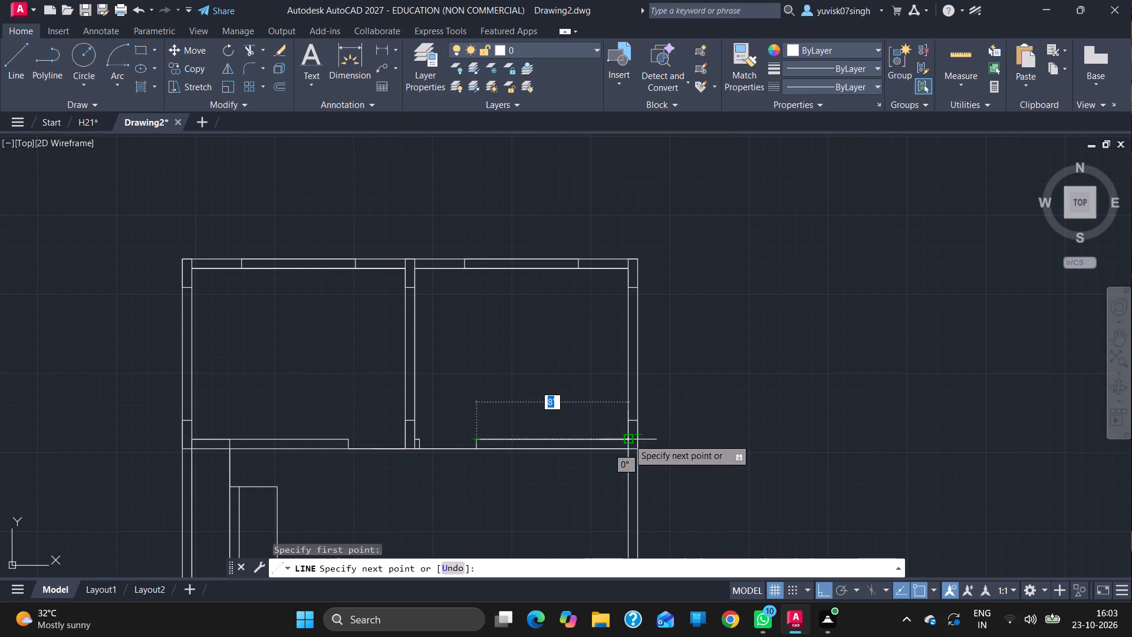
{"action": "left_click_drag", "start_coordinate": [628, 439], "coordinate": [627, 439]}
{"action": "left_click_drag", "start_coordinate": [627, 439], "coordinate": [549, 439]}
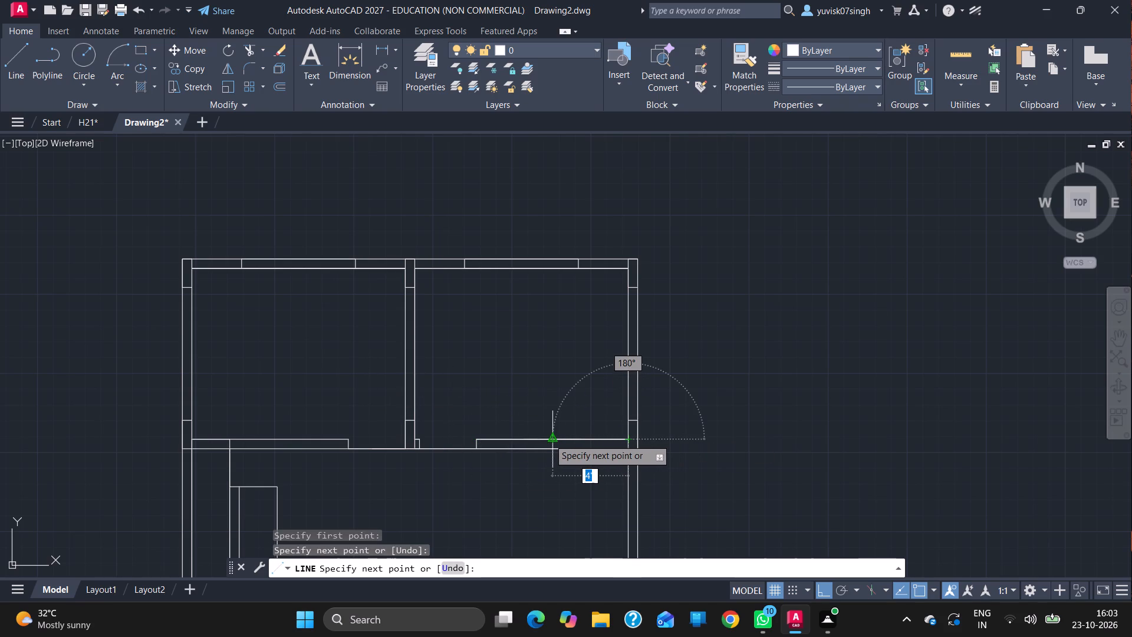
{"action": "left_click", "coordinate": [549, 439]}
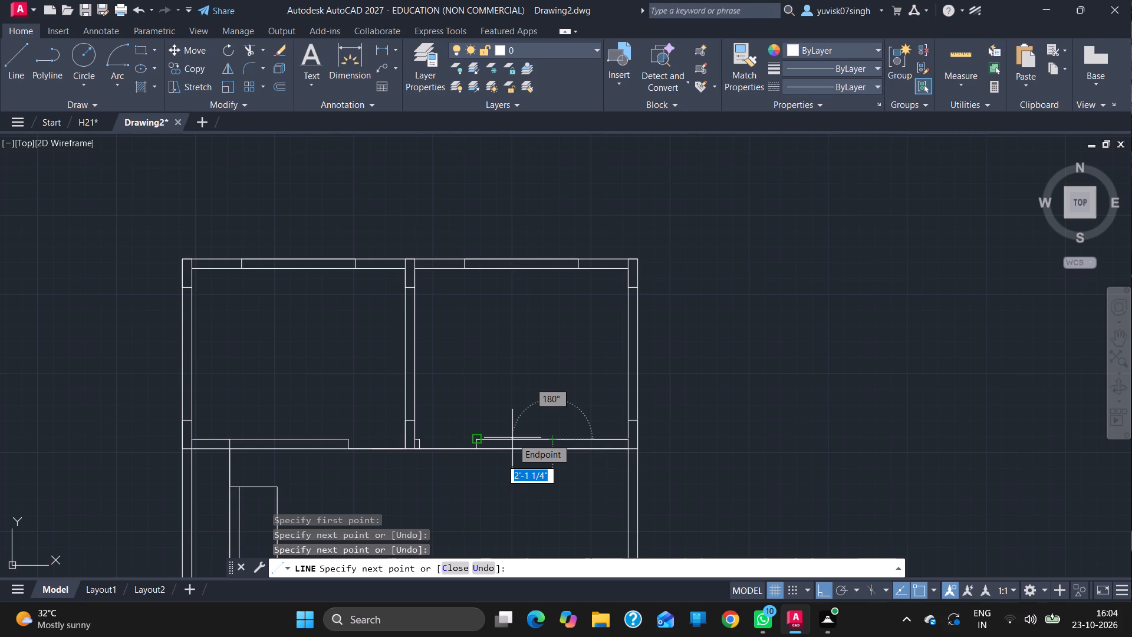
{"action": "key", "text": "2"}
{"action": "key", "text": "apostrophe"}
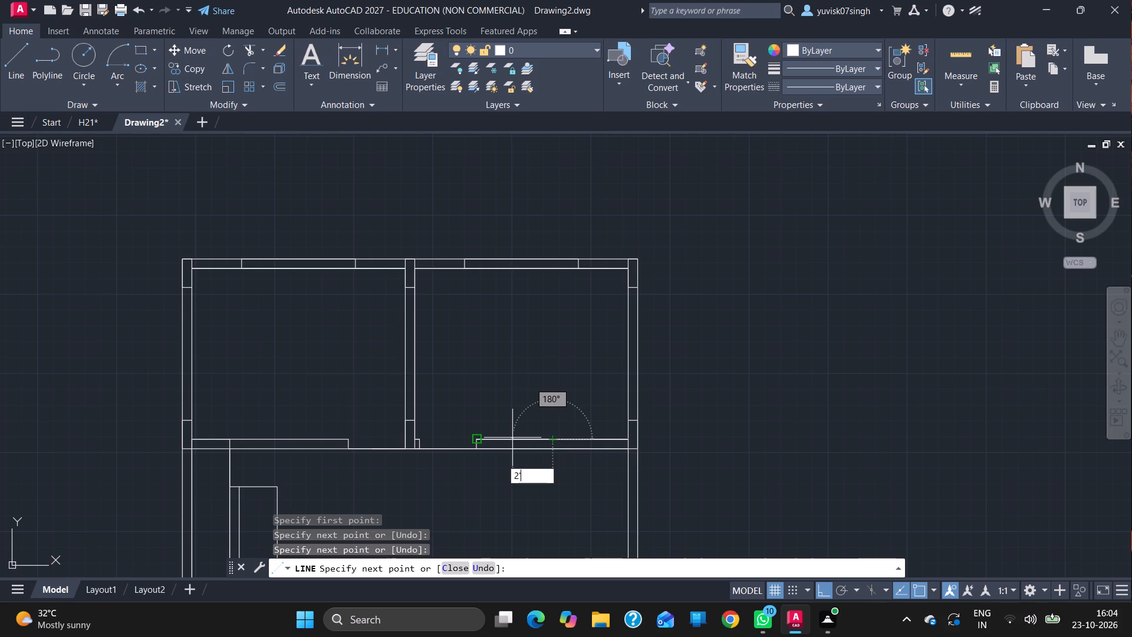
{"action": "key", "text": "Return"}
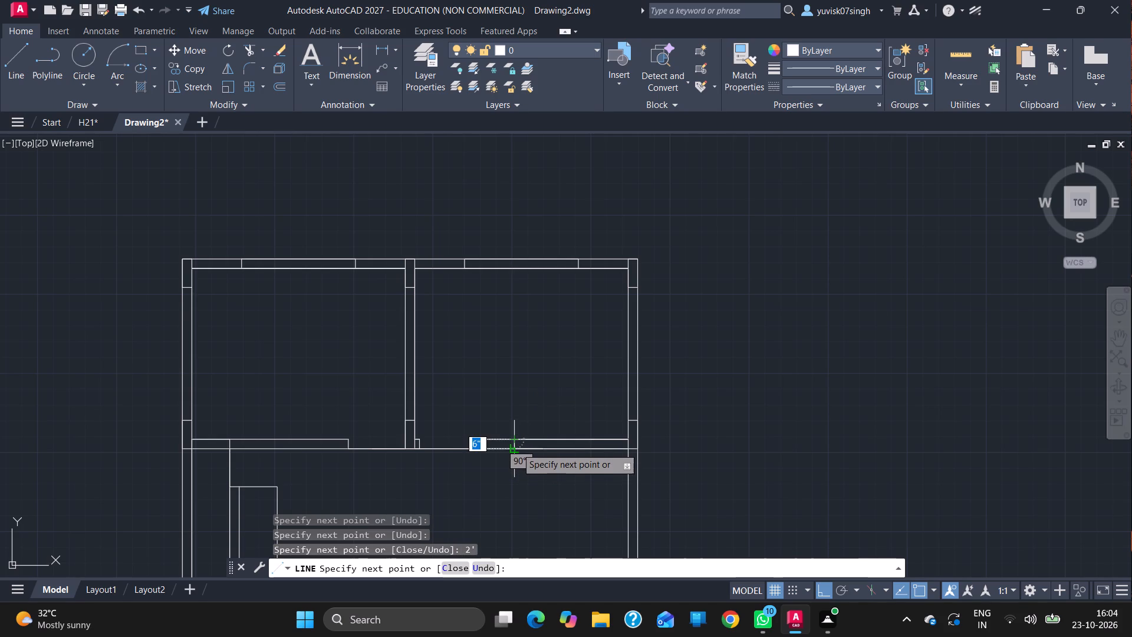
{"action": "left_click", "coordinate": [515, 450]}
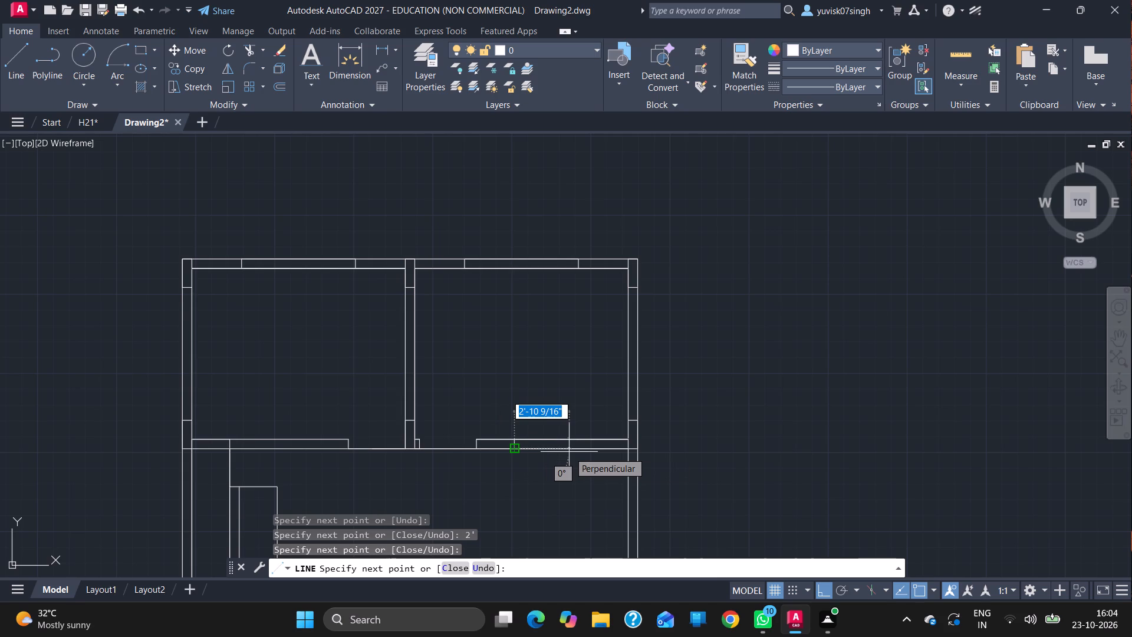
{"action": "key", "text": "4"}
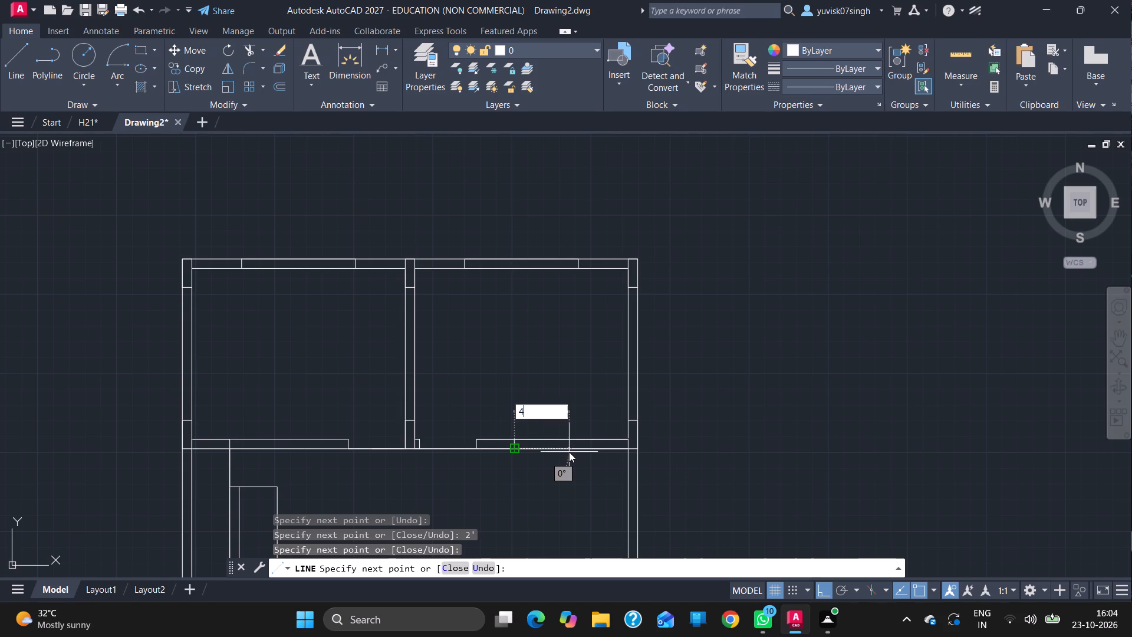
{"action": "key", "text": "apostrophe"}
{"action": "key", "text": "Return"}
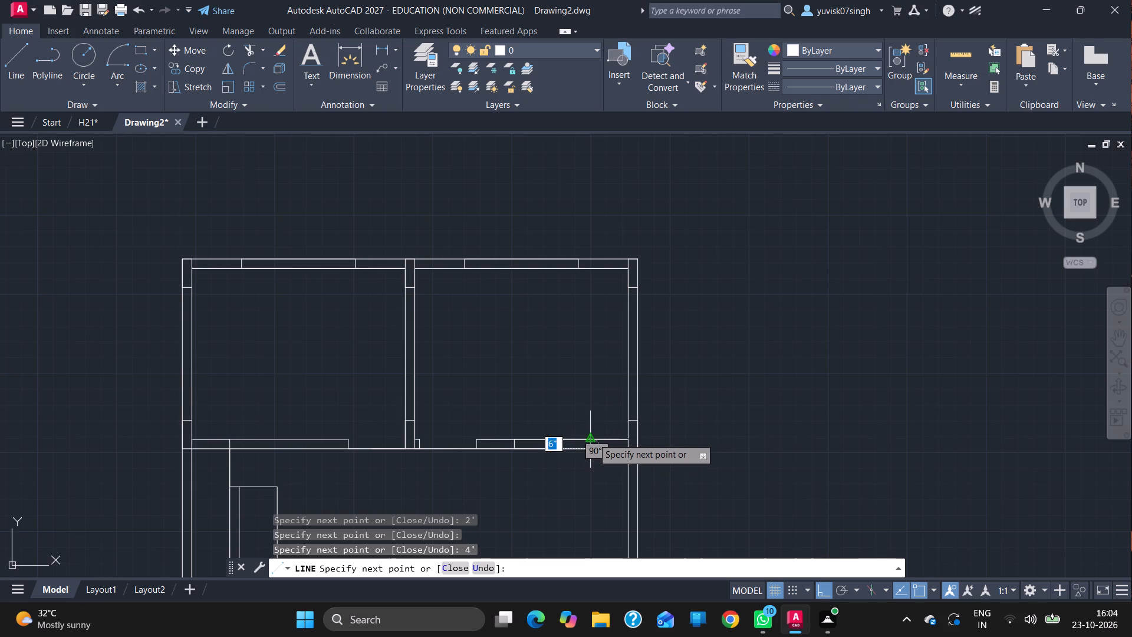
{"action": "left_click", "coordinate": [593, 438]}
{"action": "key", "text": "Escape"}
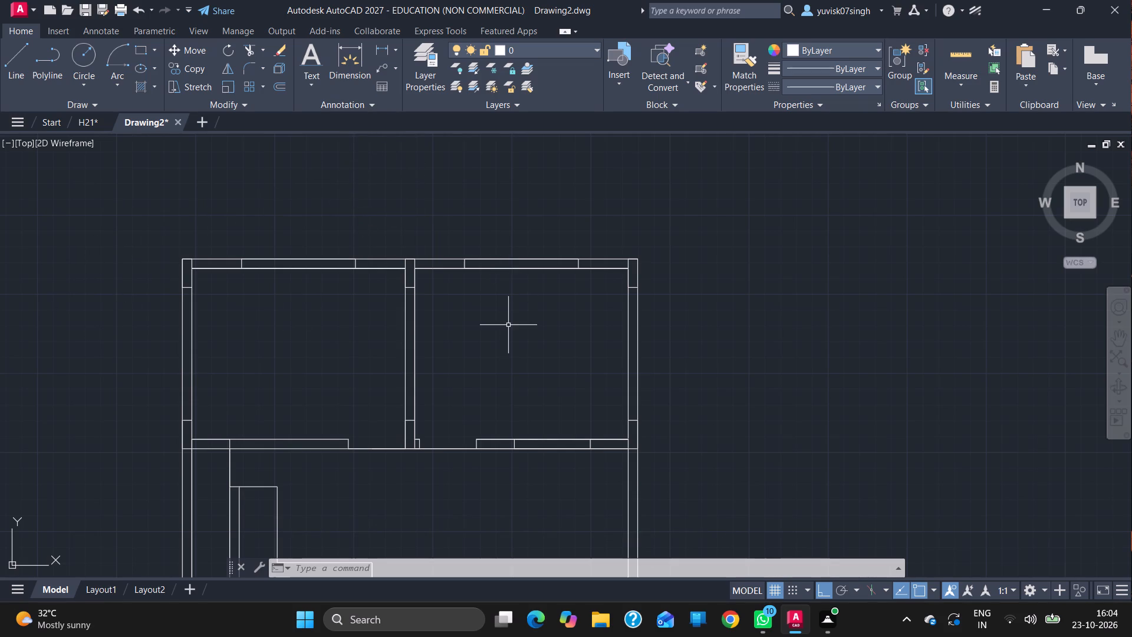
Trim the leftover upper line of the middle room's bottom wall between the L-shaped counter and the inner wall.
{"action": "scroll", "coordinate": [508, 325], "scroll_direction": "down", "scroll_amount": 1, "text": "ctrl"}
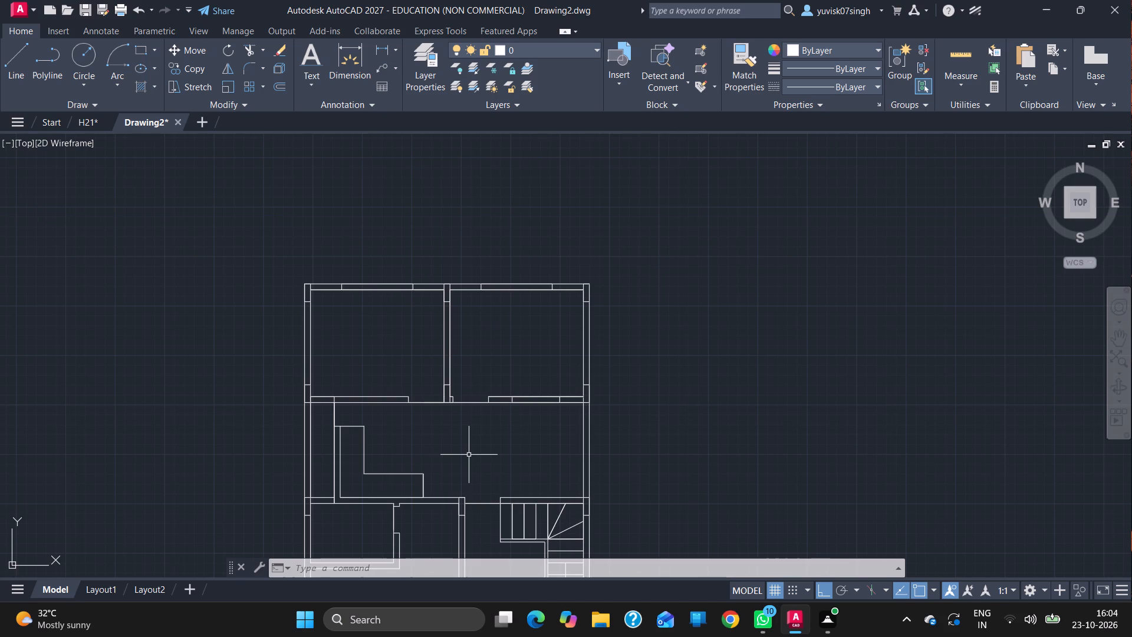
{"action": "key", "text": "Escape"}
{"action": "type", "text": "TR"}
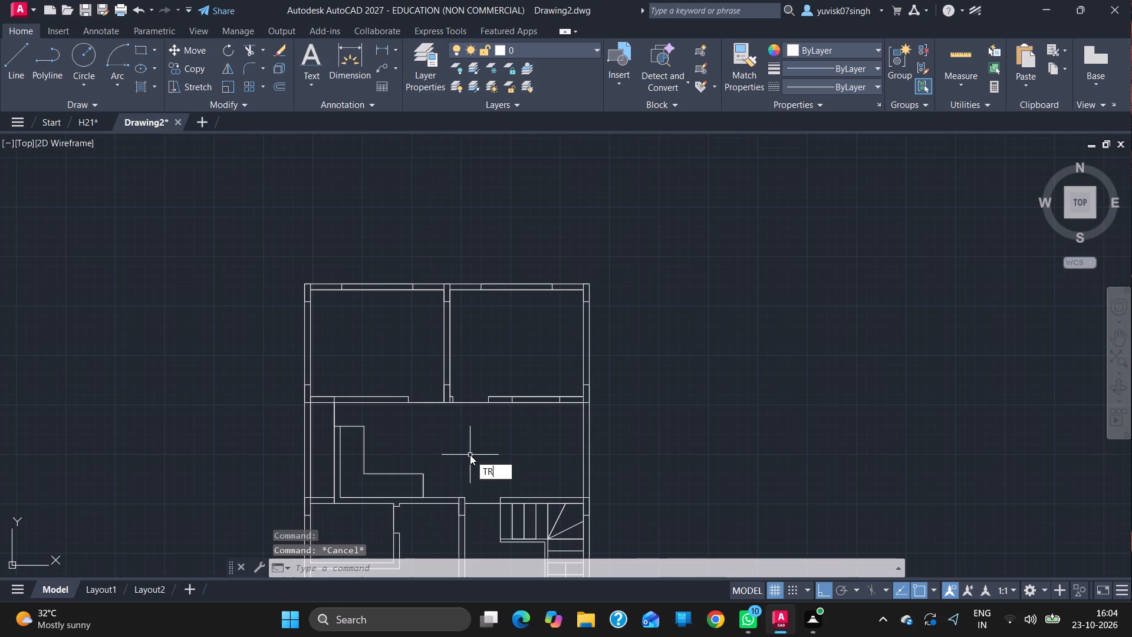
{"action": "key", "text": "Return"}
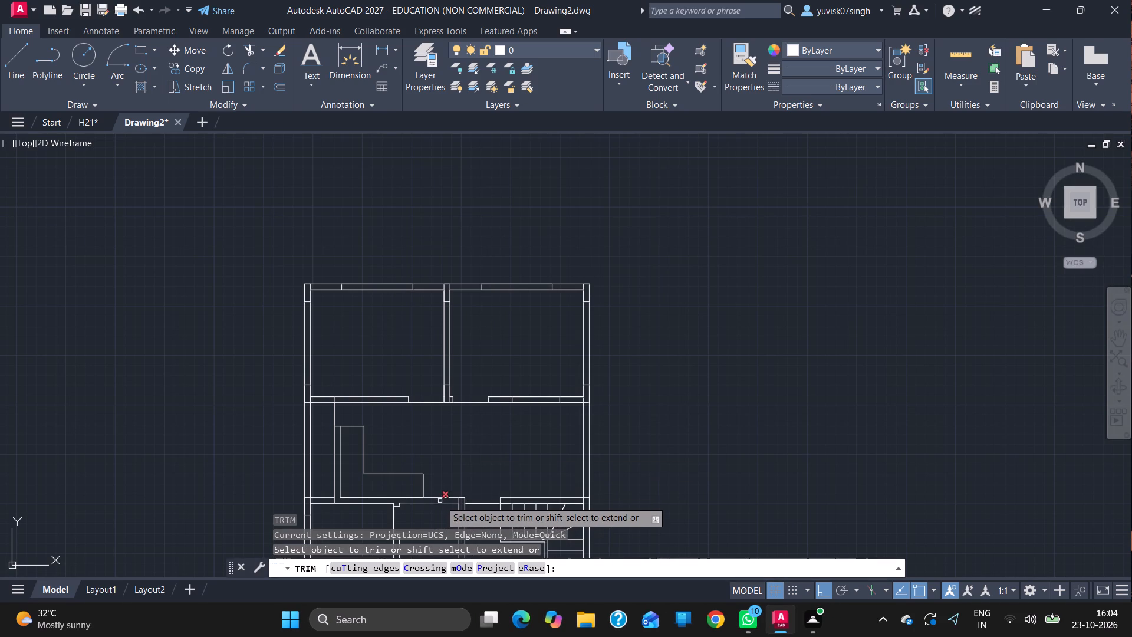
{"action": "left_click", "coordinate": [441, 500]}
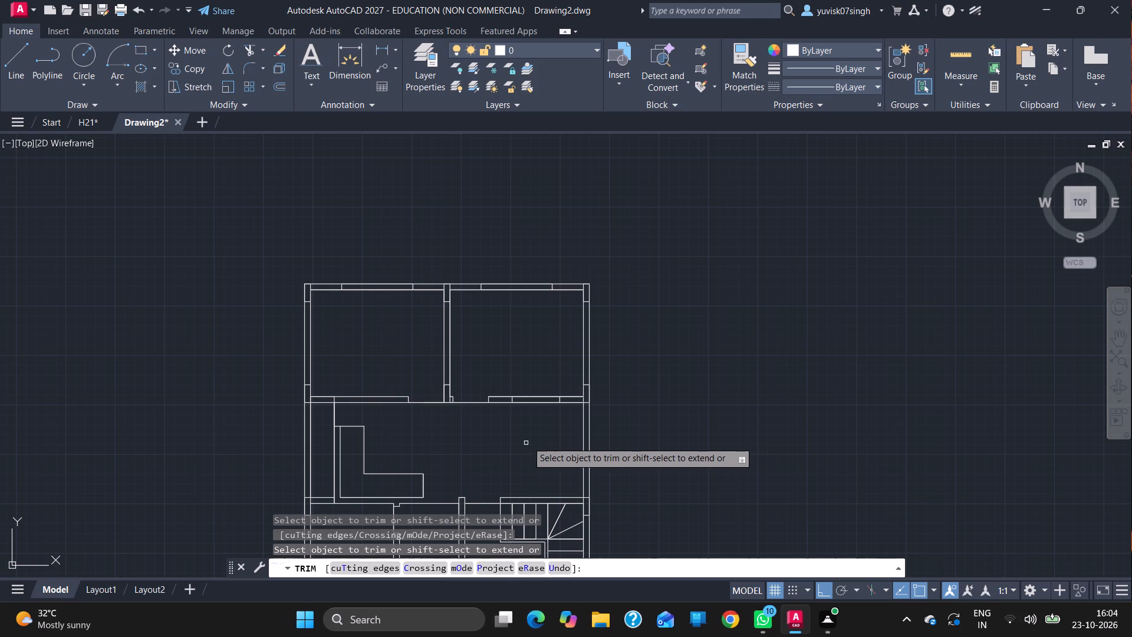
{"action": "scroll", "coordinate": [559, 419], "scroll_direction": "left", "scroll_amount": 1}
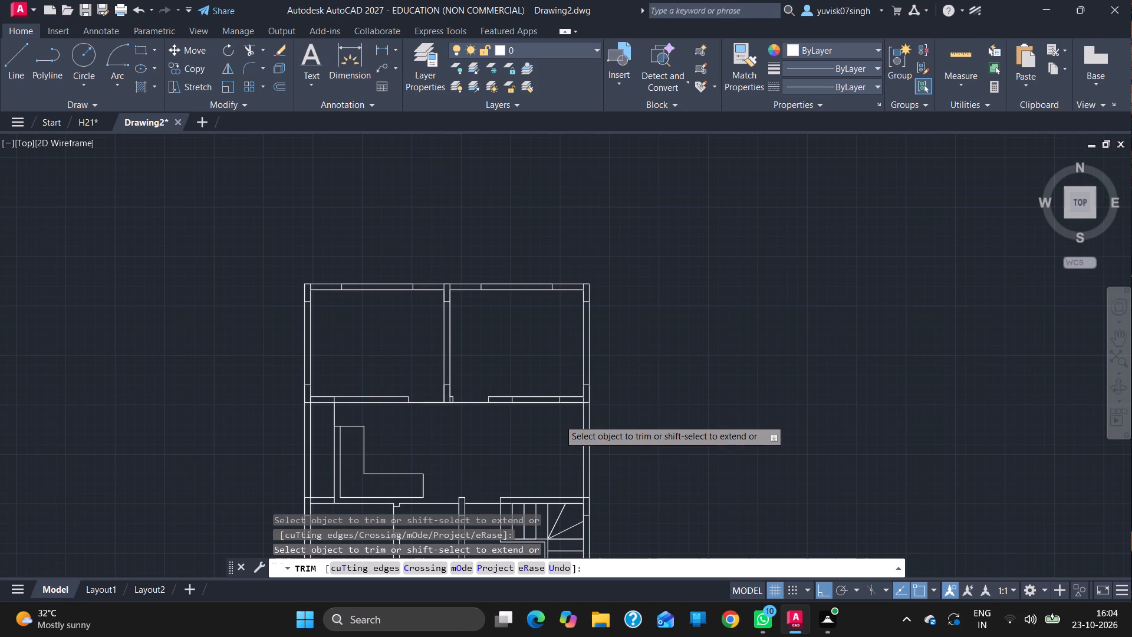
{"action": "scroll", "coordinate": [559, 419], "scroll_direction": "up", "scroll_amount": 1}
{"action": "scroll", "coordinate": [559, 419], "scroll_direction": "down", "scroll_amount": 2, "text": "ctrl"}
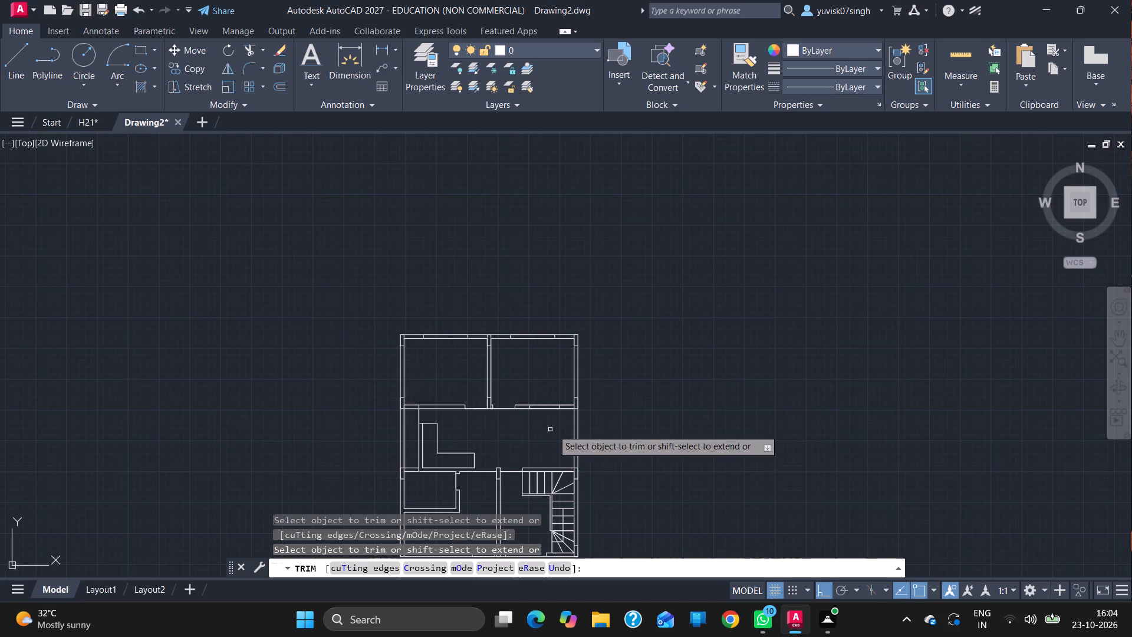
{"action": "key", "text": "Escape"}
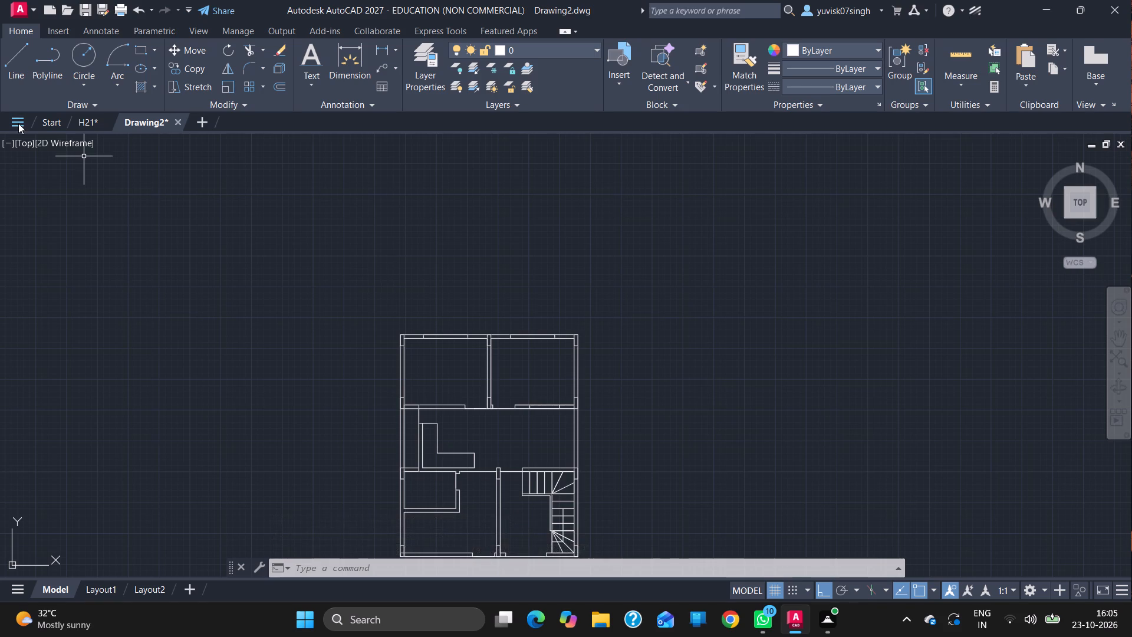
Draw a closed 25' by 30' rectangular outline with lines in the empty space to the right of the finished plan.
{"action": "left_click", "coordinate": [14, 46]}
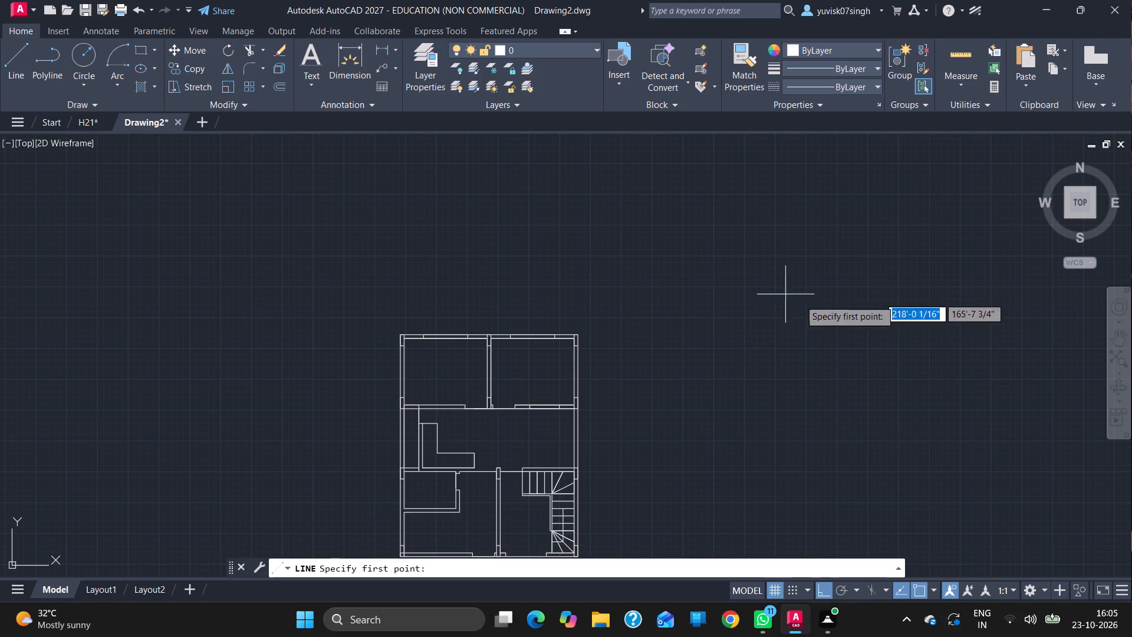
{"action": "left_click", "coordinate": [670, 340]}
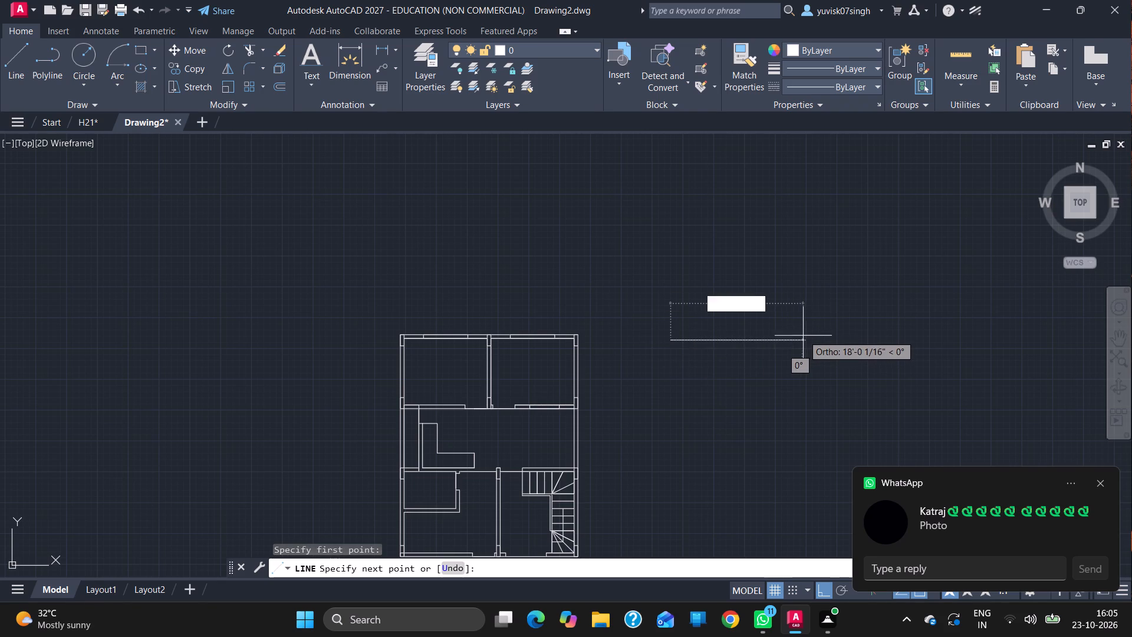
{"action": "key", "text": "2"}
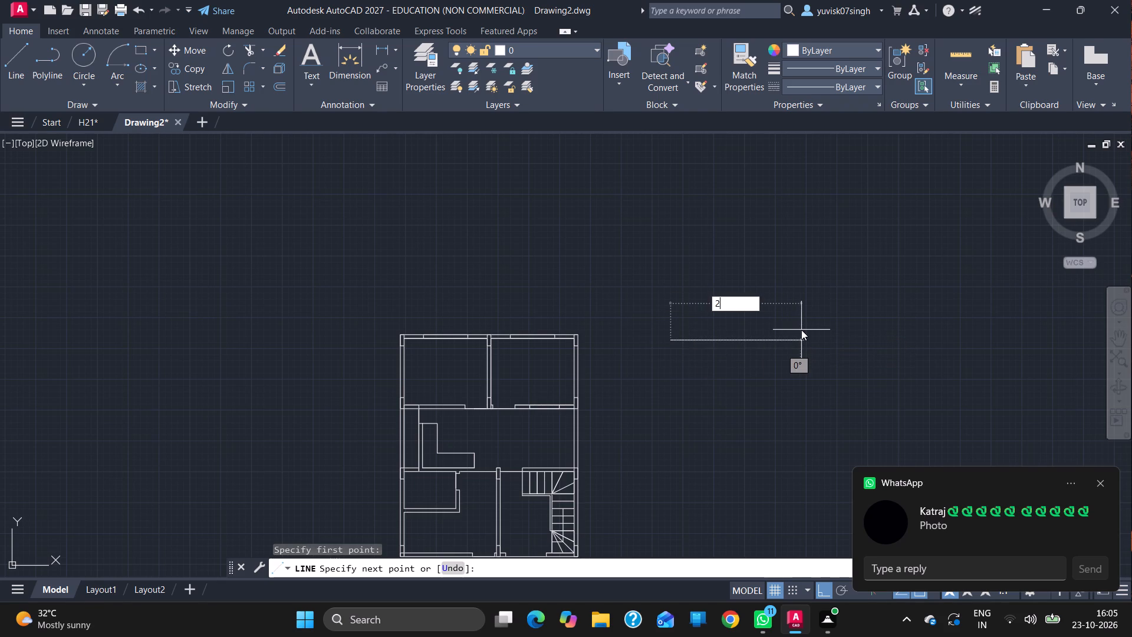
{"action": "type", "text": "5'"}
{"action": "key", "text": "Return"}
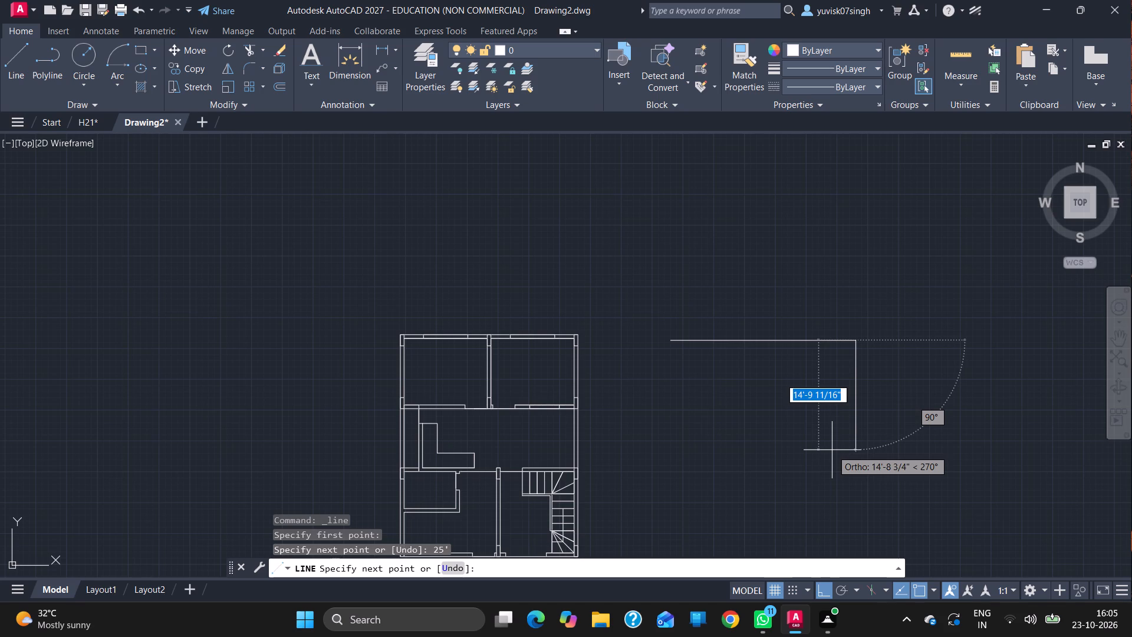
{"action": "key", "text": "3"}
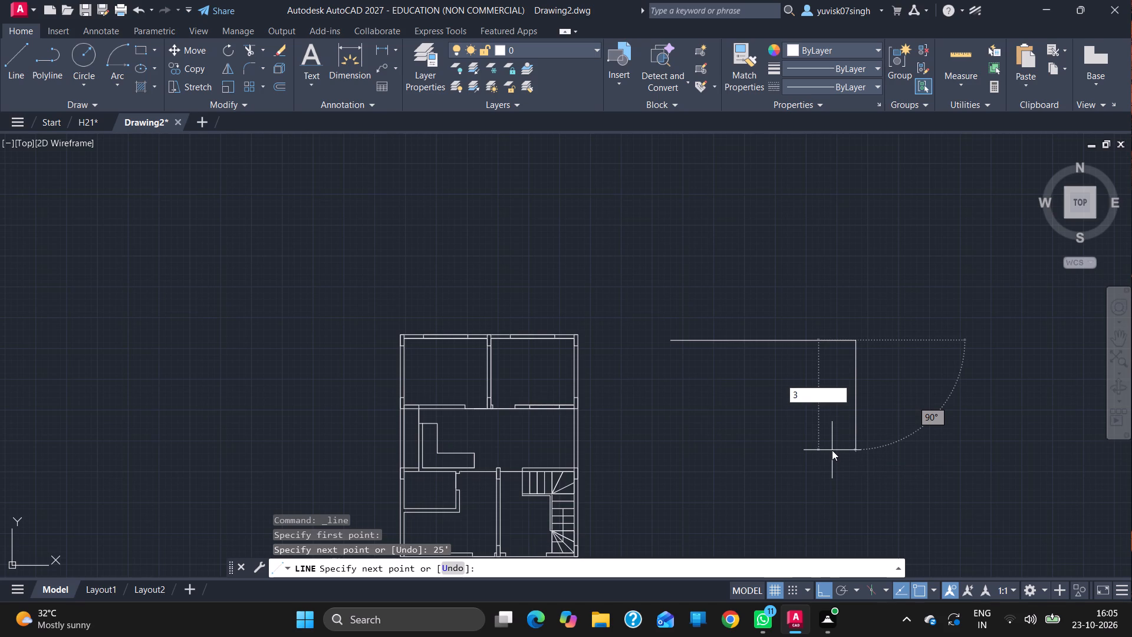
{"action": "type", "text": "0'"}
{"action": "key", "text": "Return"}
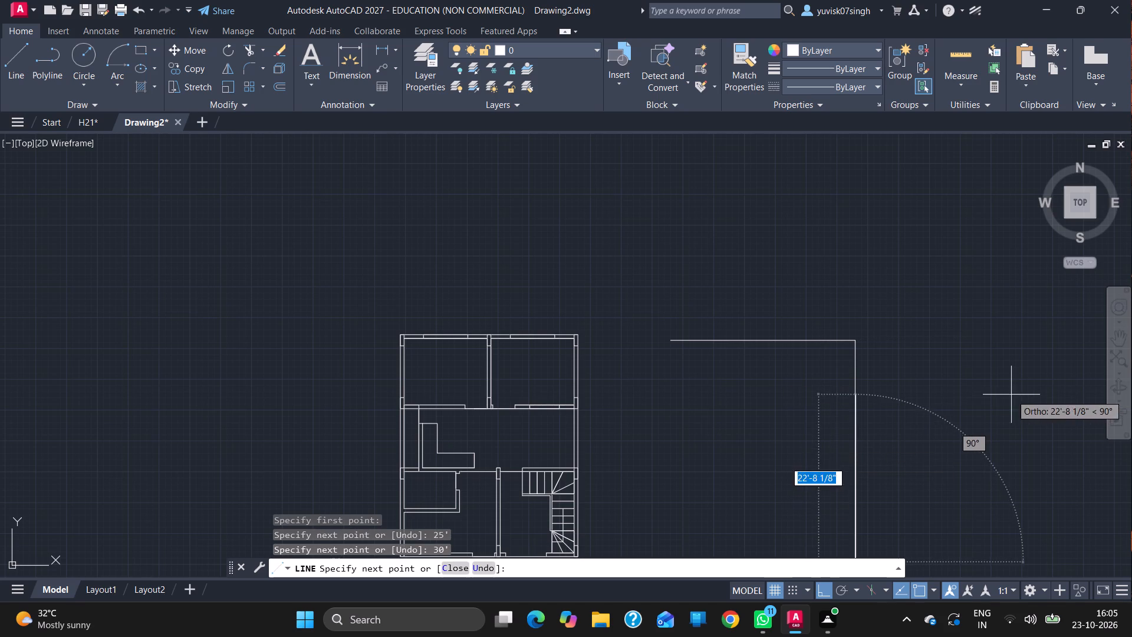
{"action": "left_click", "coordinate": [1113, 344]}
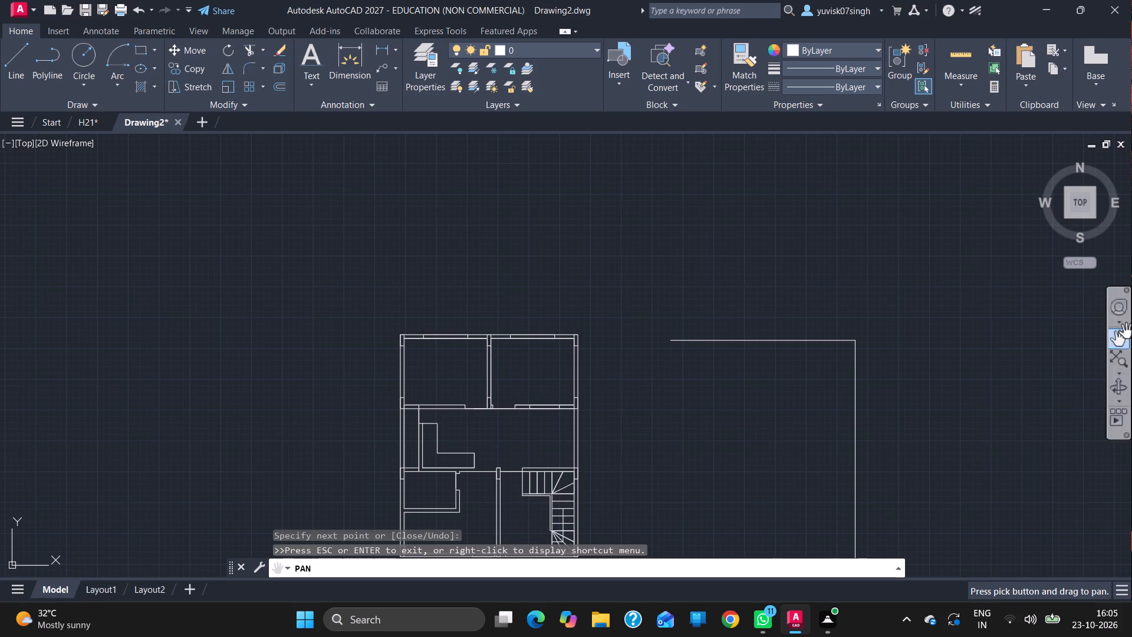
{"action": "left_click_drag", "start_coordinate": [967, 466], "coordinate": [968, 376]}
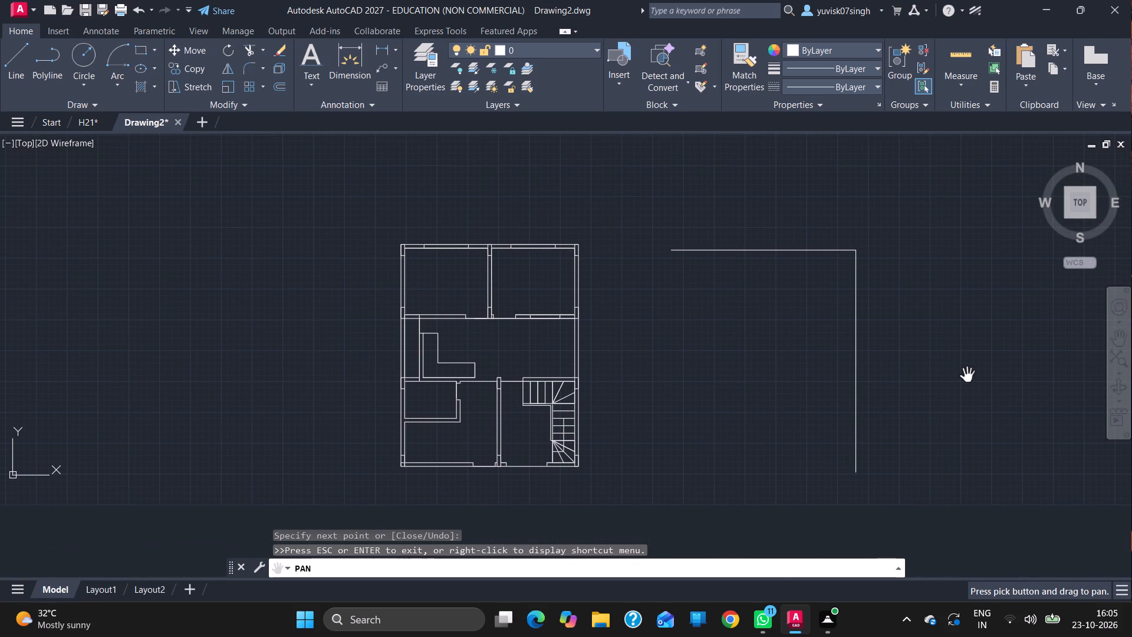
{"action": "key", "text": "Escape"}
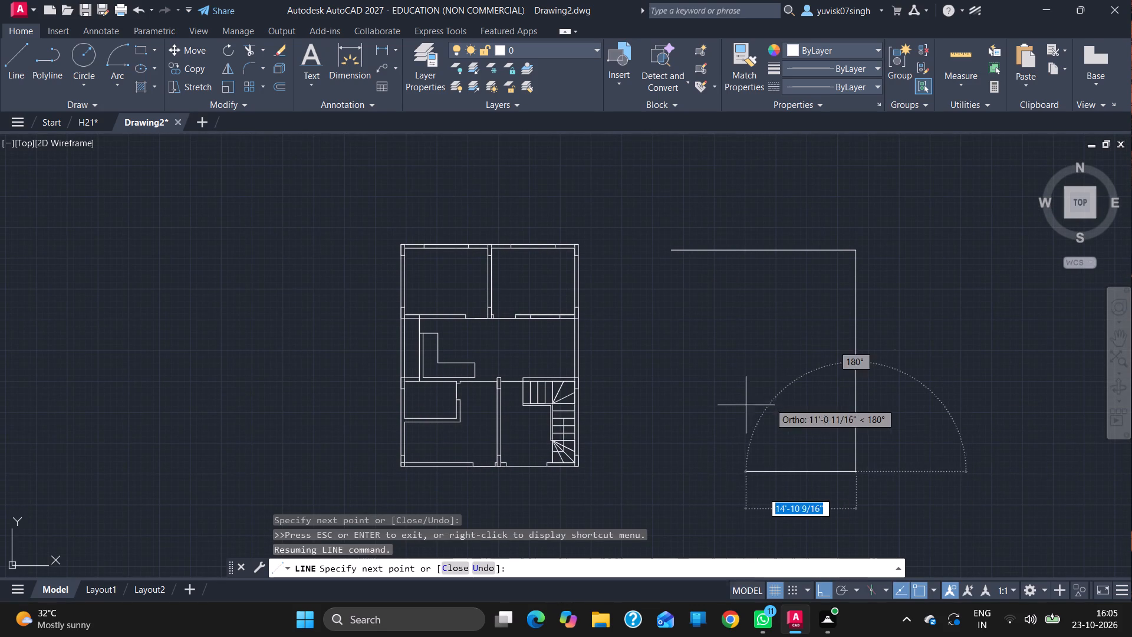
{"action": "key", "text": "2"}
{"action": "key", "text": "5"}
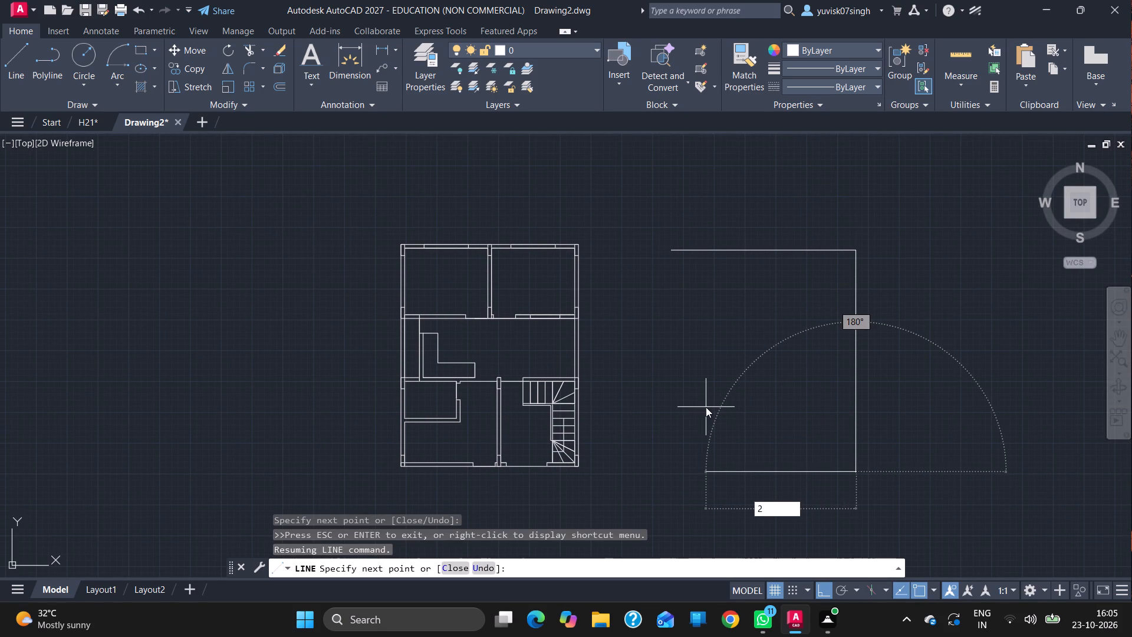
{"action": "key", "text": "apostrophe"}
{"action": "key", "text": "Return"}
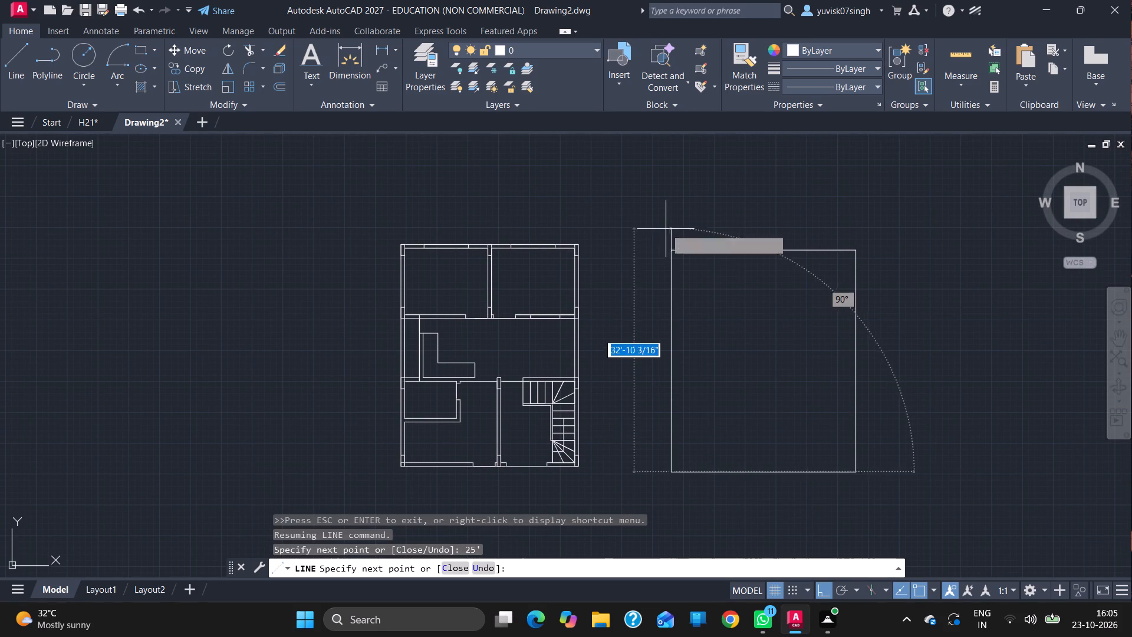
{"action": "left_click", "coordinate": [670, 248]}
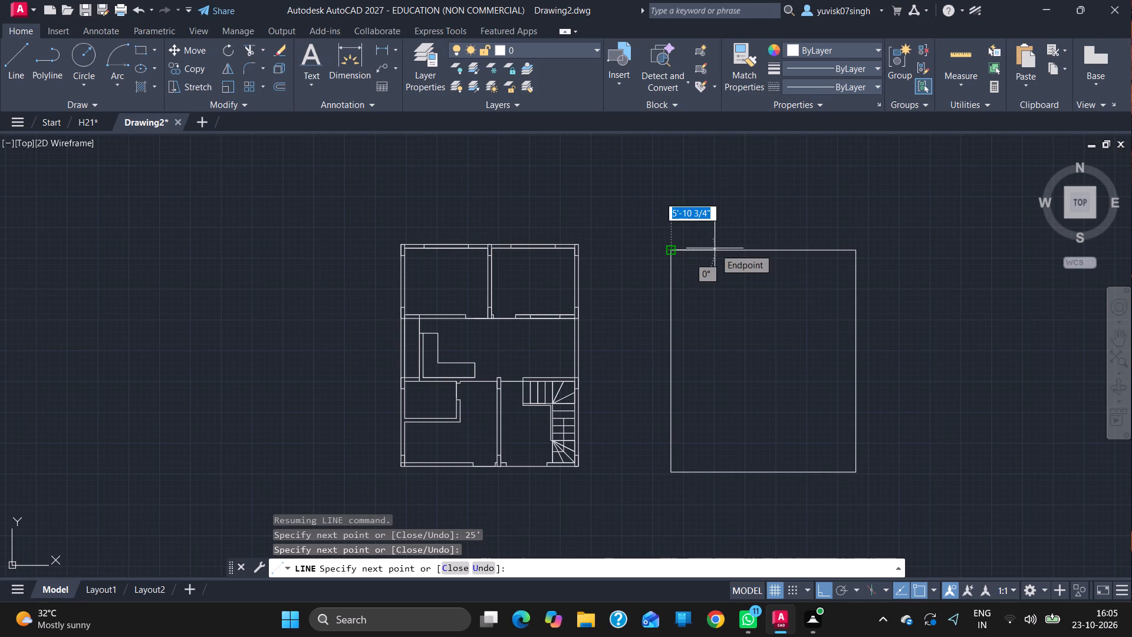
Continue the line from the second plan's upper-left outer corner 6" right and 6" down to mark the inner wall corner.
{"action": "key", "text": "6"}
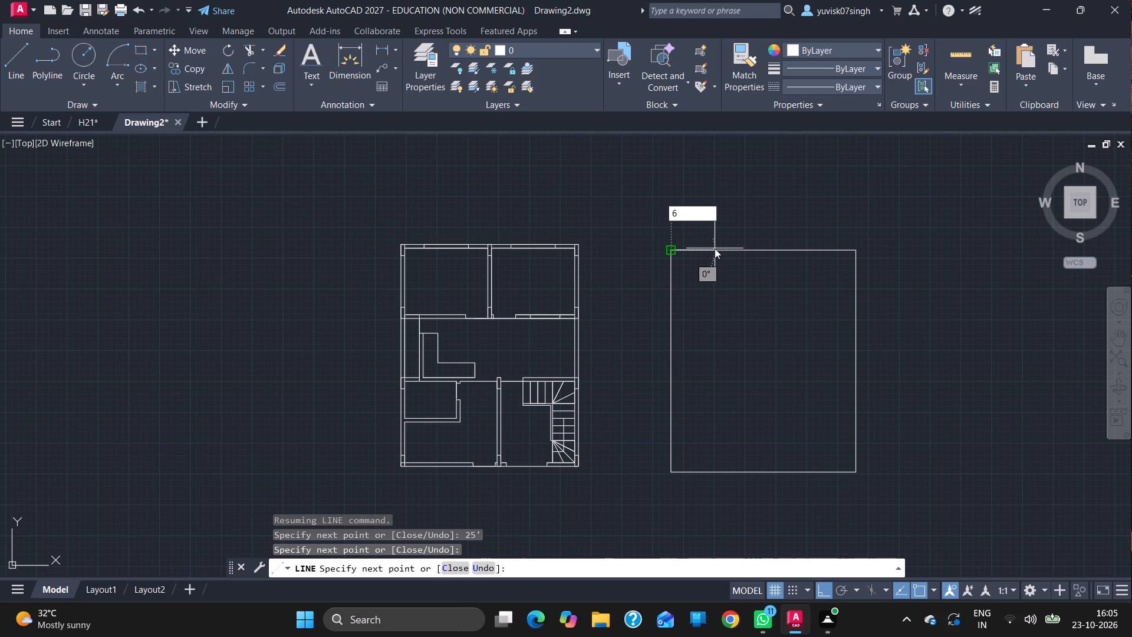
{"action": "key", "text": "Return"}
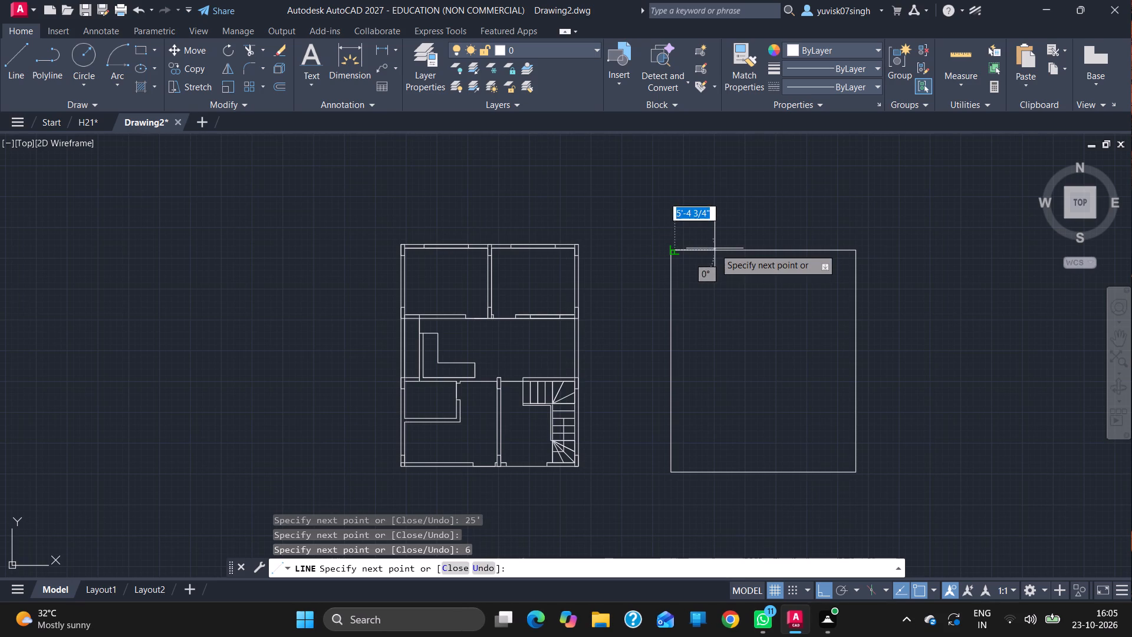
{"action": "key", "text": "6"}
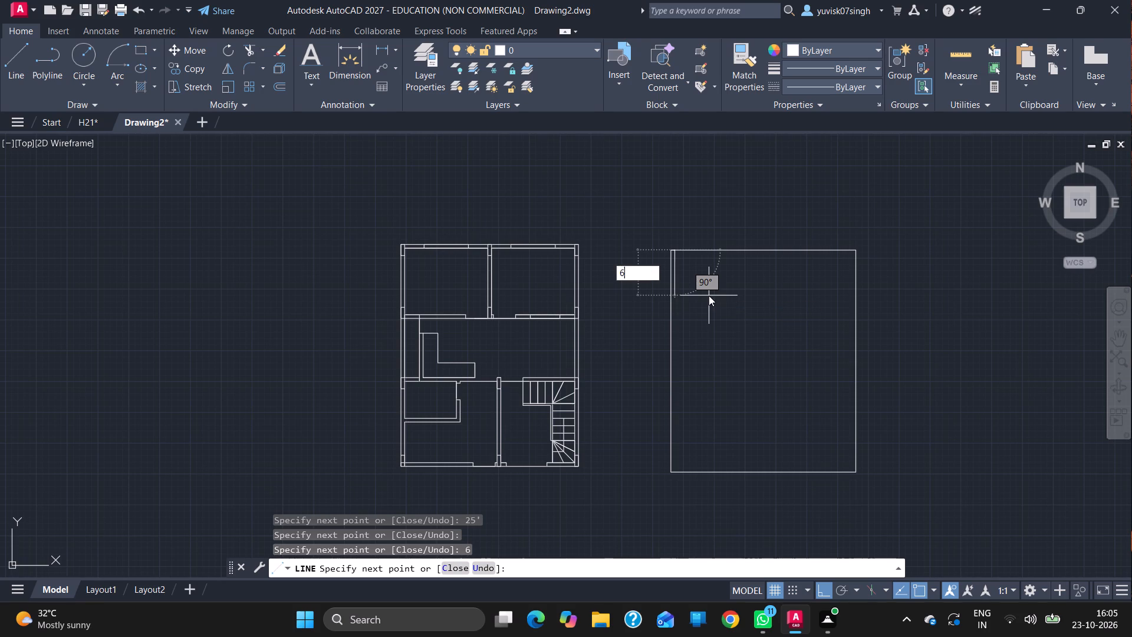
{"action": "key", "text": "Return"}
Draw a closed 11'3" by 9' room from the inner wall corner in the second plan's upper-left area.
{"action": "scroll", "coordinate": [709, 295], "scroll_direction": "up", "scroll_amount": 4, "text": "ctrl"}
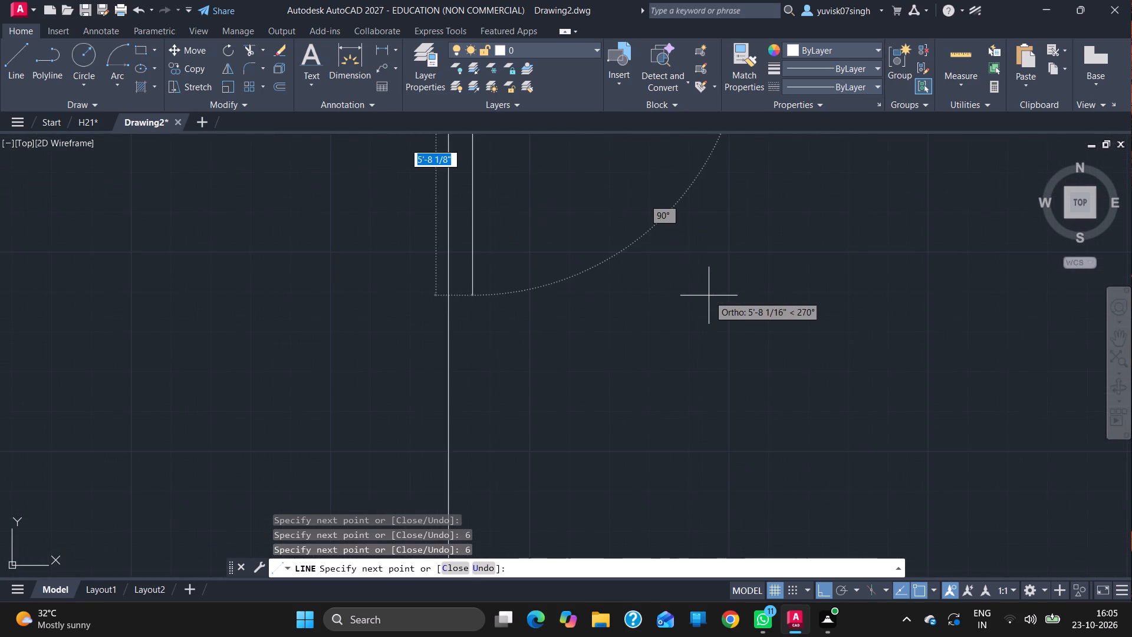
{"action": "scroll", "coordinate": [709, 295], "scroll_direction": "down", "scroll_amount": 2, "text": "ctrl"}
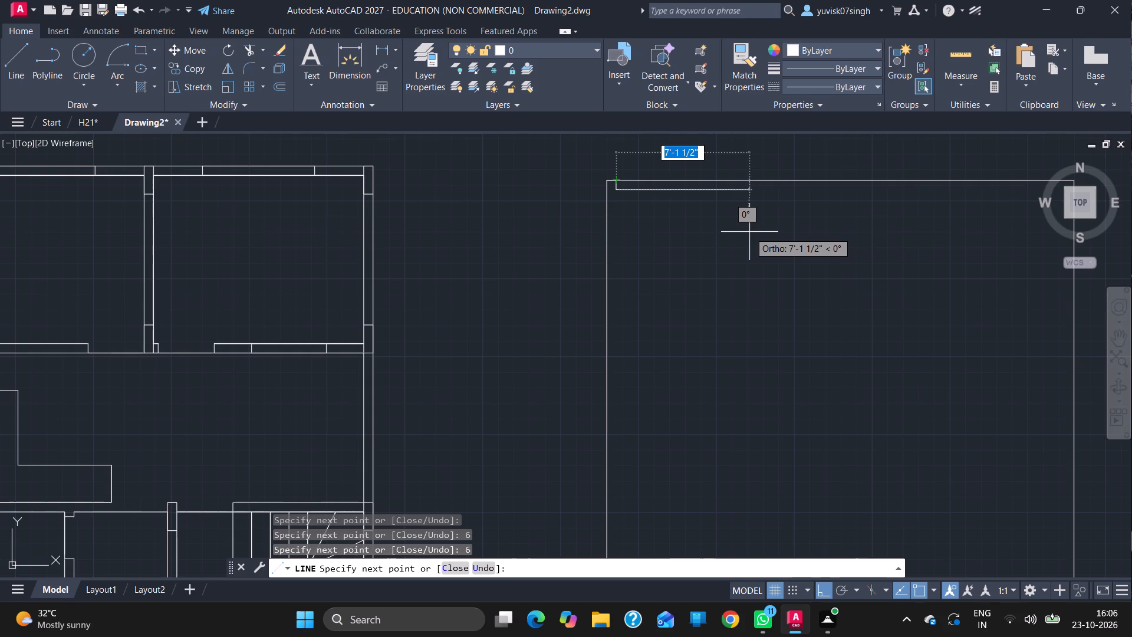
{"action": "type", "text": "11"}
{"action": "key", "text": "apostrophe"}
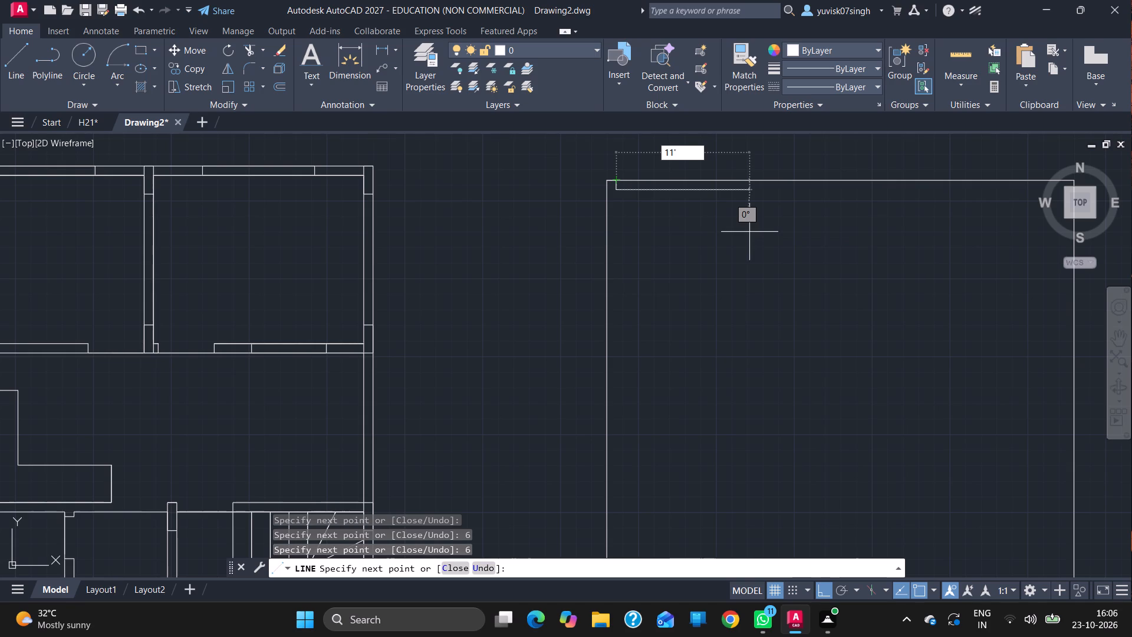
{"action": "key", "text": "3"}
{"action": "key", "text": "Return"}
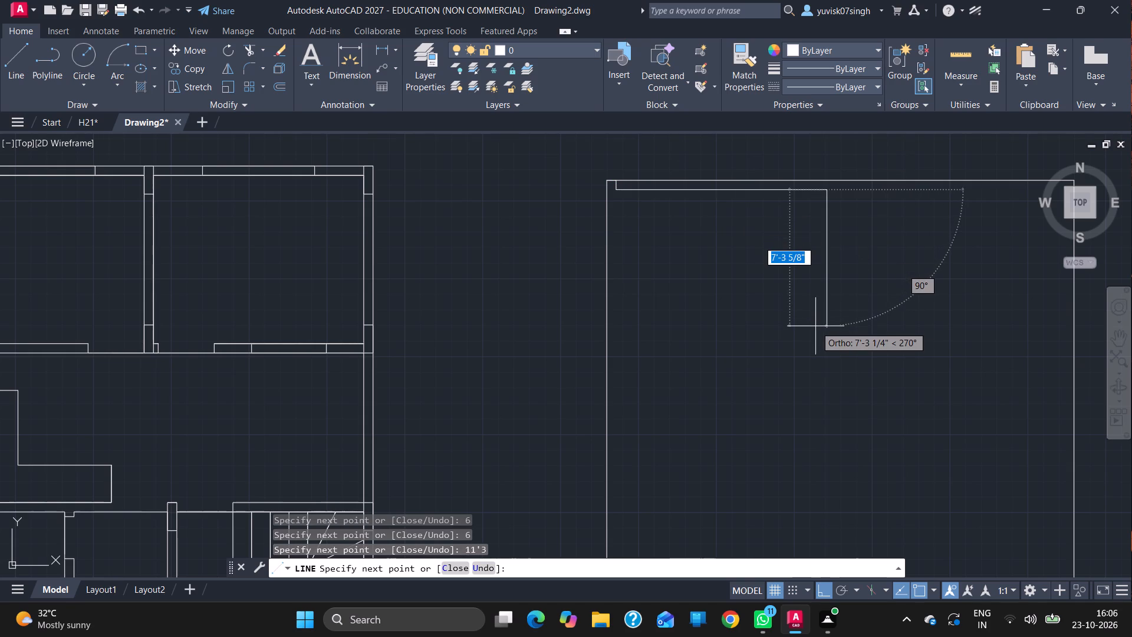
{"action": "type", "text": "9'"}
{"action": "key", "text": "Return"}
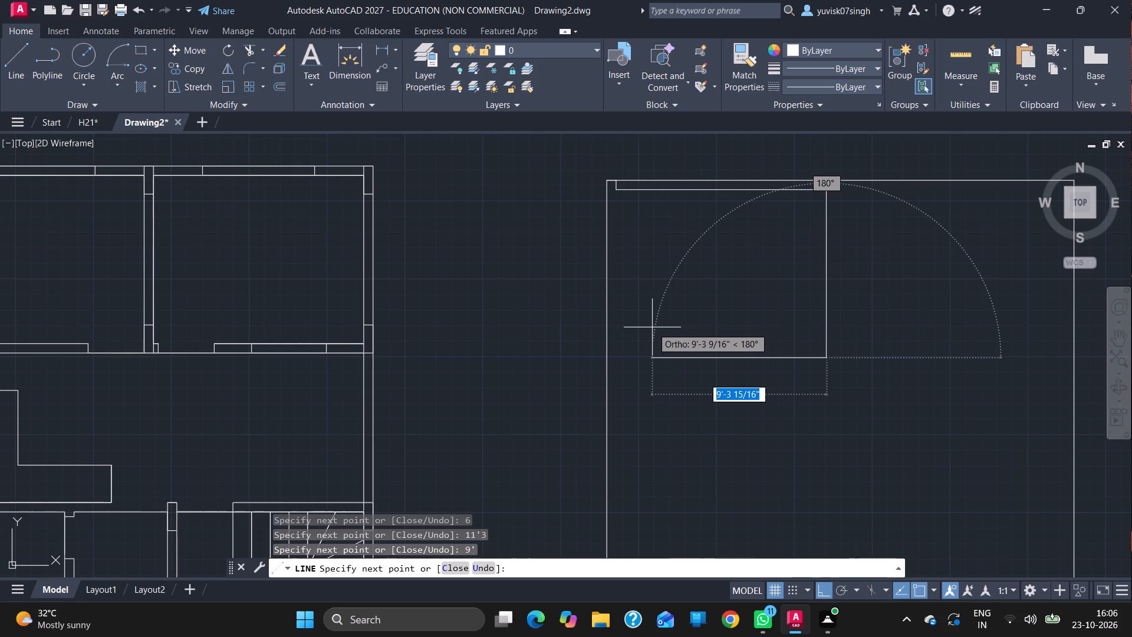
{"action": "type", "text": "11"}
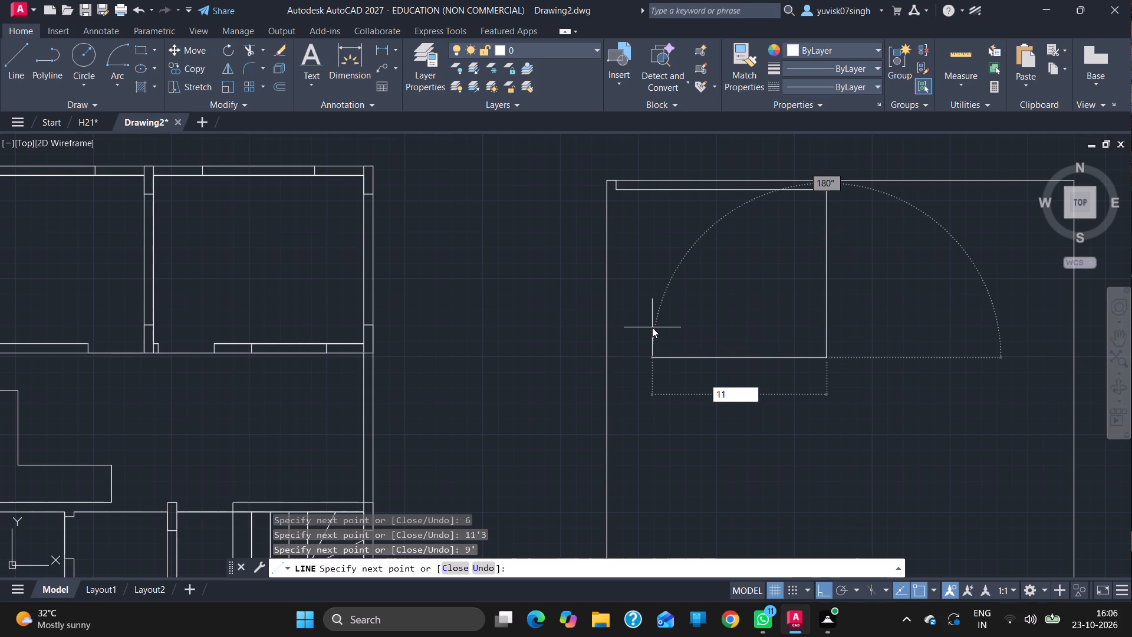
{"action": "key", "text": "apostrophe"}
{"action": "key", "text": "3"}
{"action": "key", "text": "Return"}
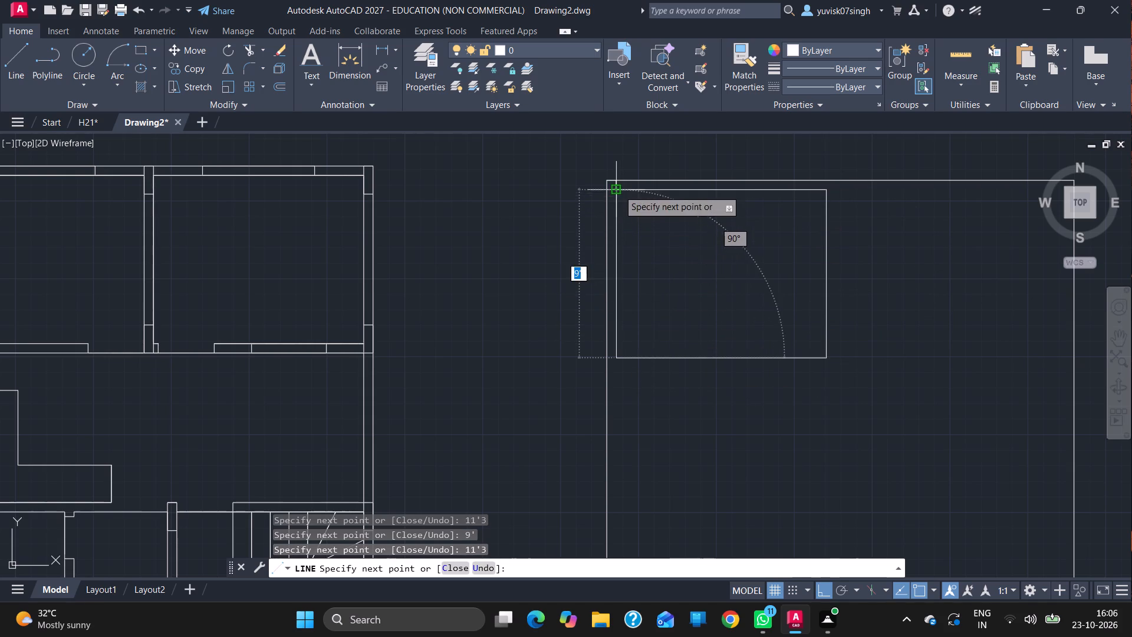
{"action": "left_click", "coordinate": [618, 190]}
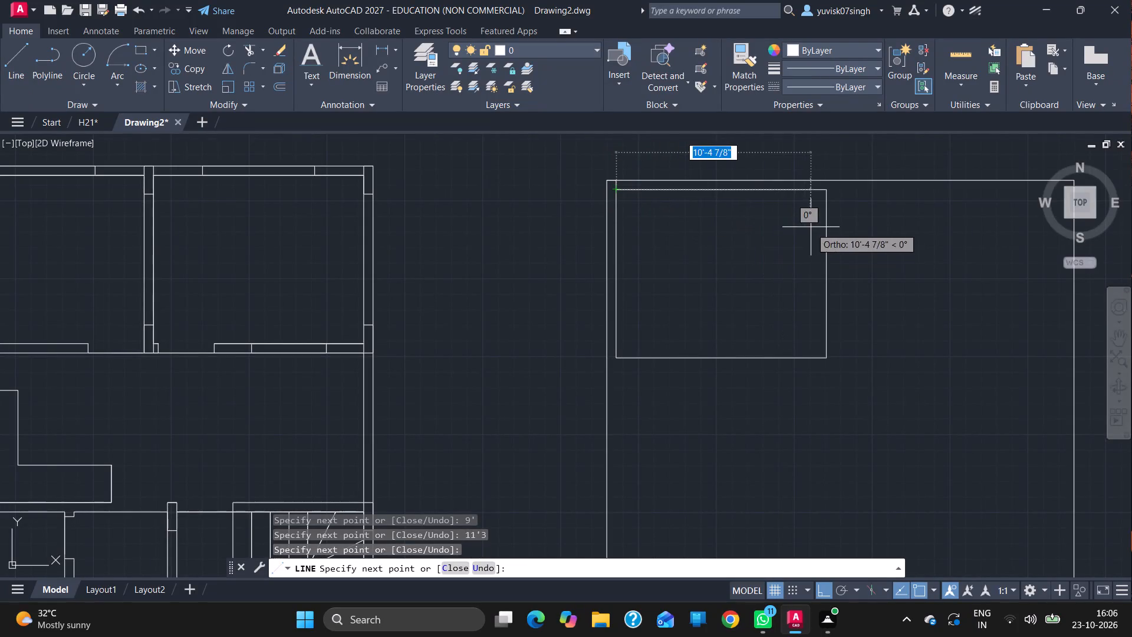
Extend the new room's top line 6" past its upper-right corner to mark the dividing wall's thickness, and end the line.
{"action": "left_click", "coordinate": [830, 189]}
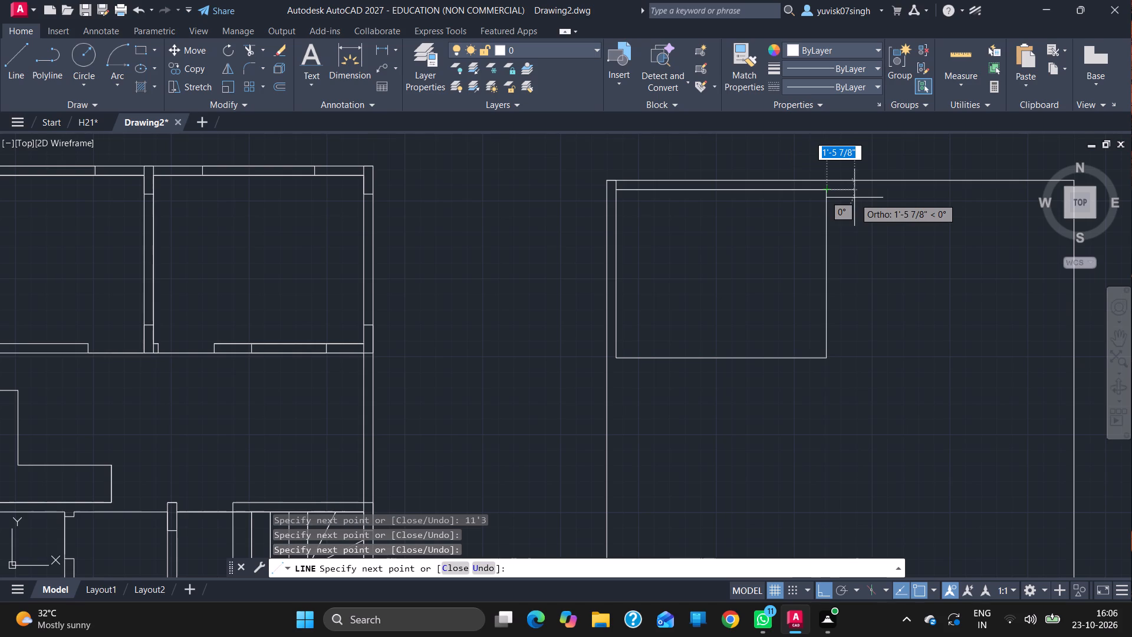
{"action": "key", "text": "6"}
{"action": "key", "text": "Return"}
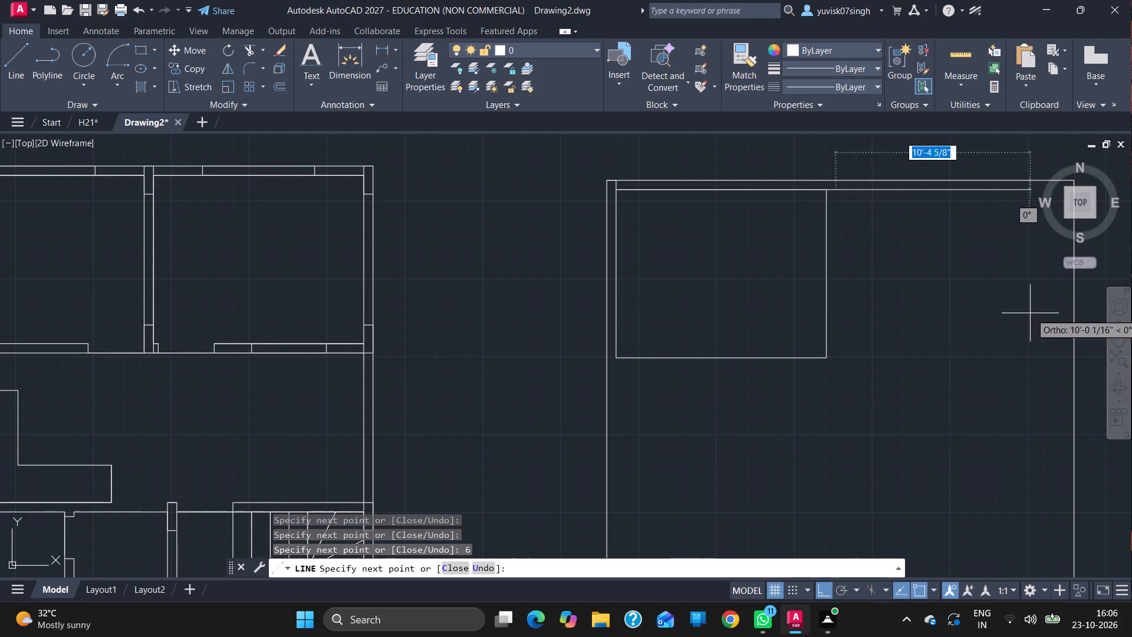
{"action": "left_click", "coordinate": [1126, 336]}
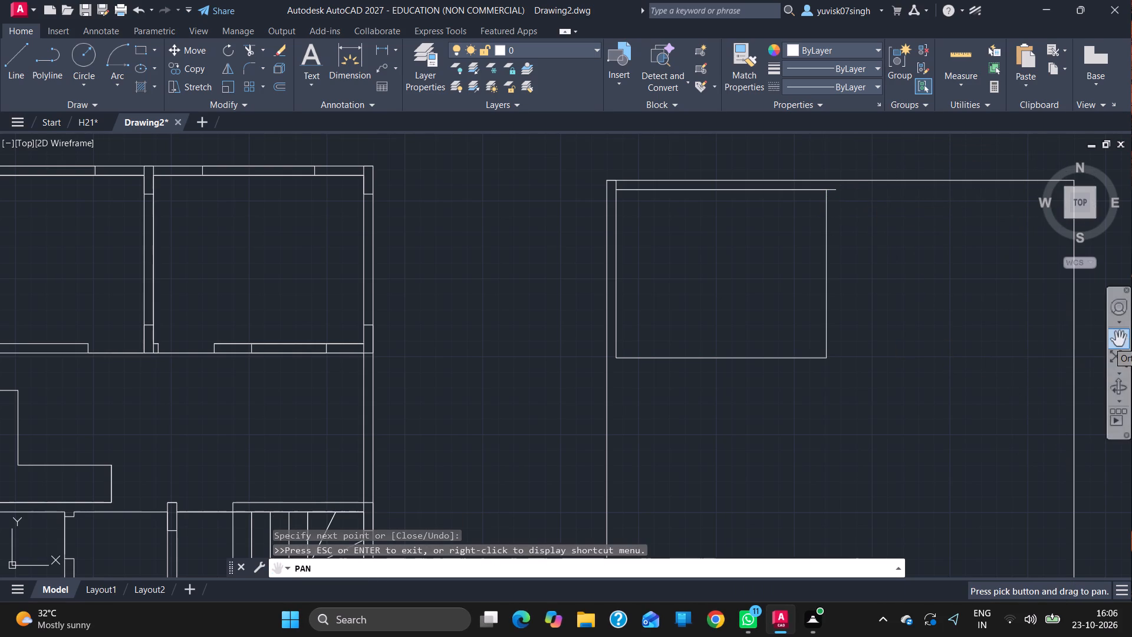
{"action": "left_click_drag", "start_coordinate": [946, 411], "coordinate": [696, 445]}
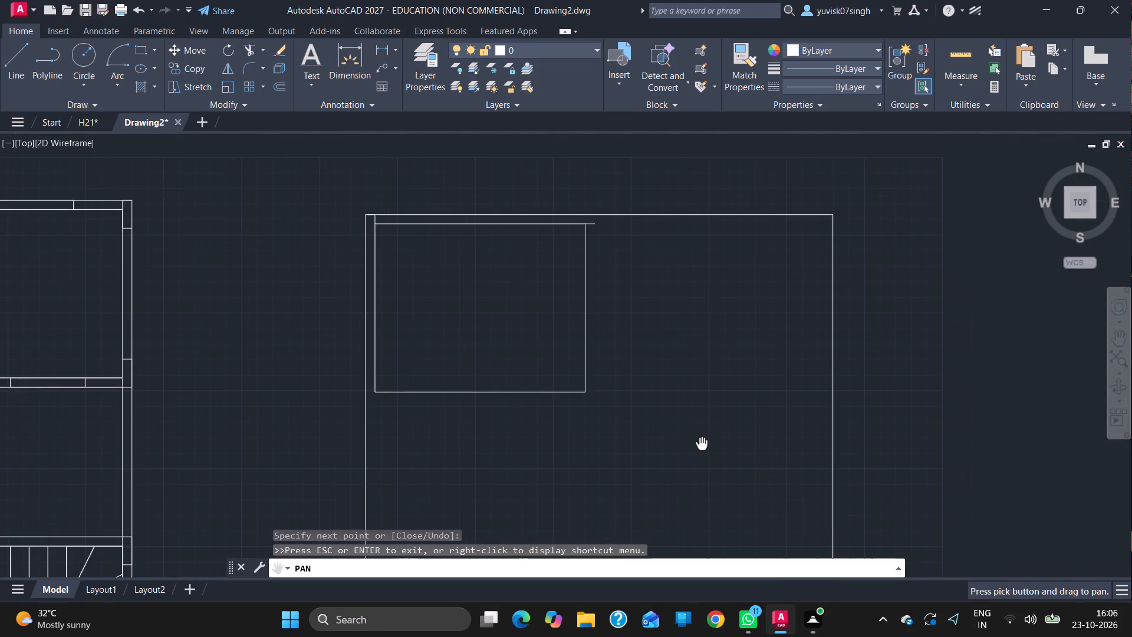
{"action": "key", "text": "Escape"}
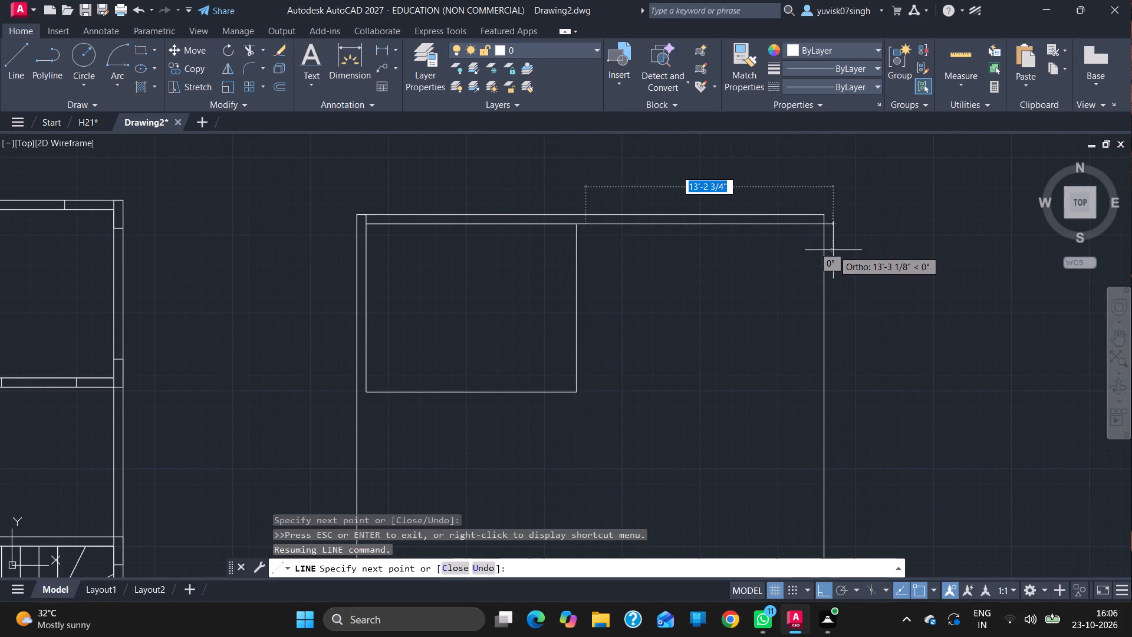
{"action": "left_click", "coordinate": [571, 225]}
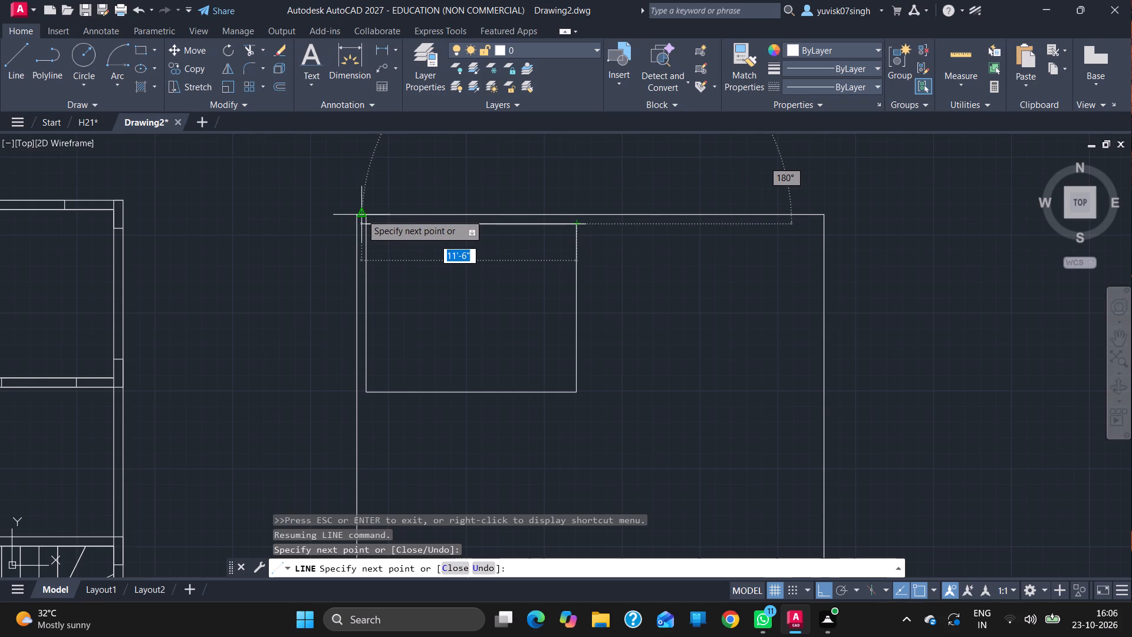
{"action": "key", "text": "Escape"}
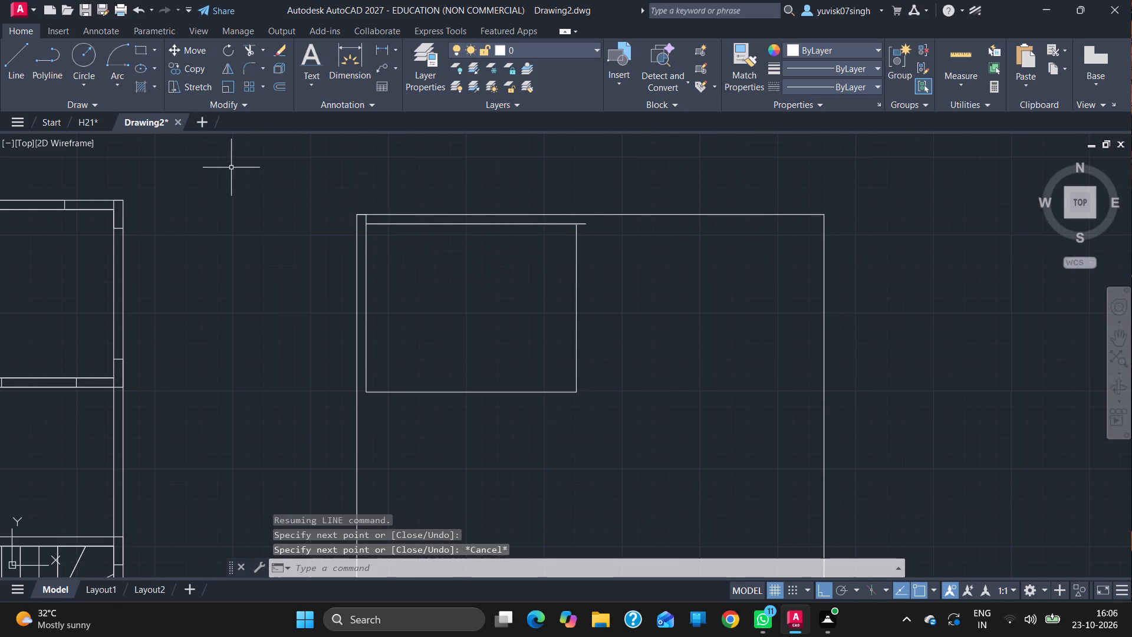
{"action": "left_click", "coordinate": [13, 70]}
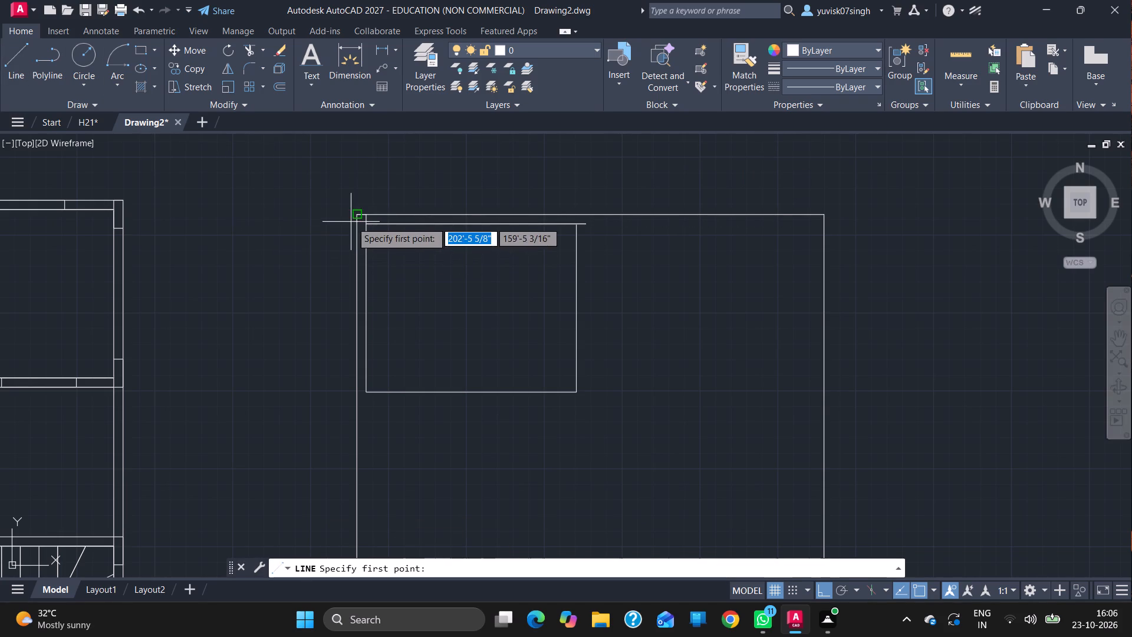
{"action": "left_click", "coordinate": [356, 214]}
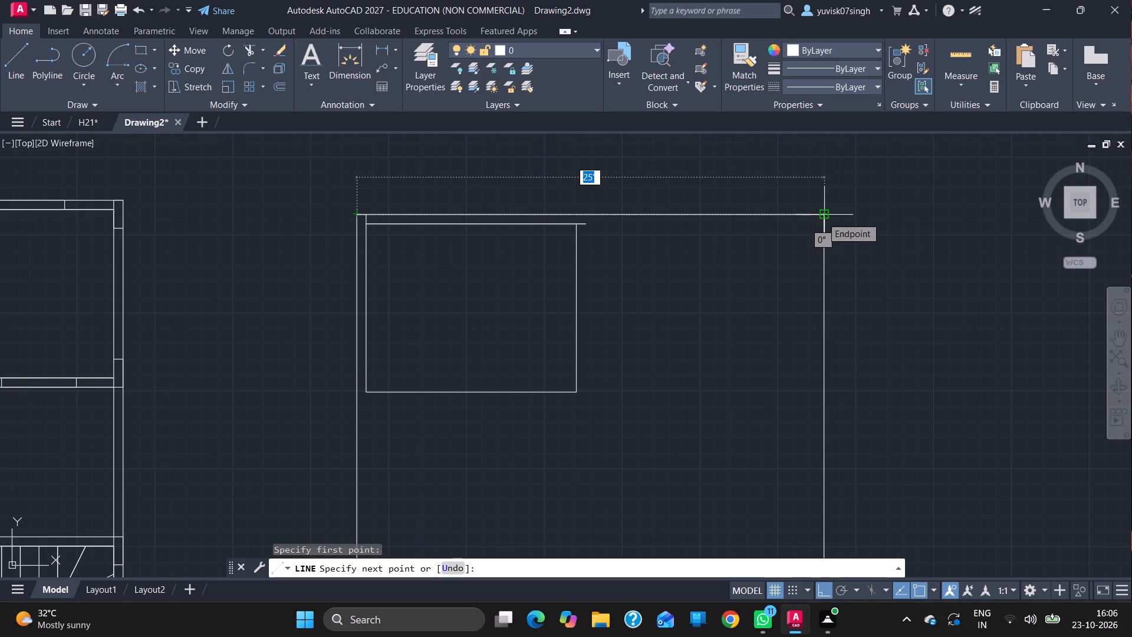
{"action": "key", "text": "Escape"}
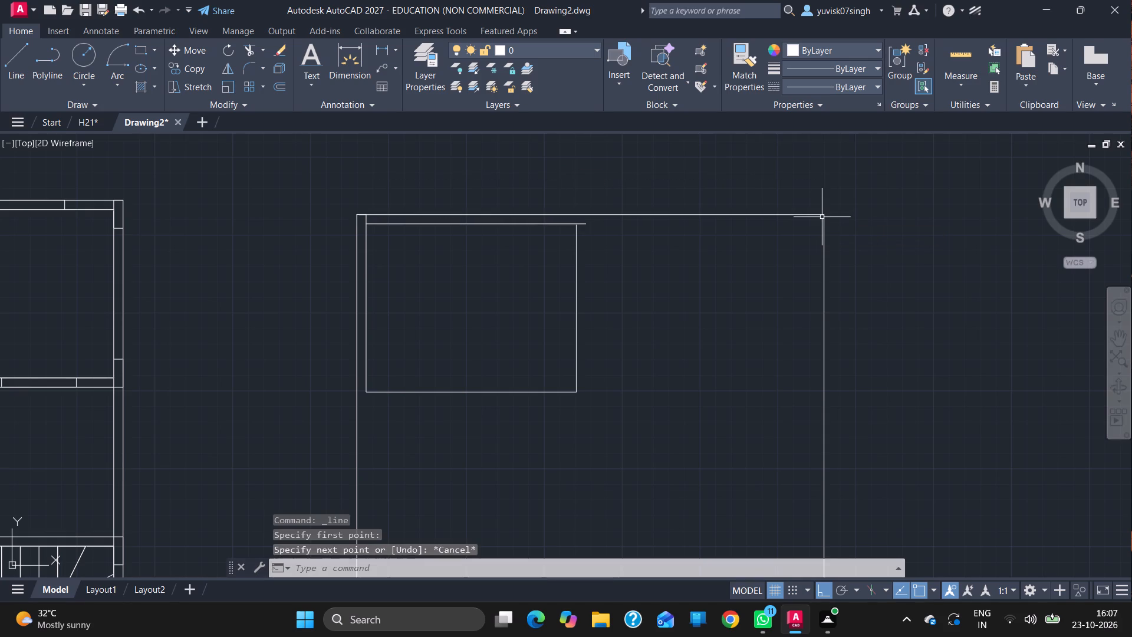
Draw a line 24' along the second plan's top edge from its upper-left corner, and a vertical line down to the bottom edge.
{"action": "left_click", "coordinate": [16, 50]}
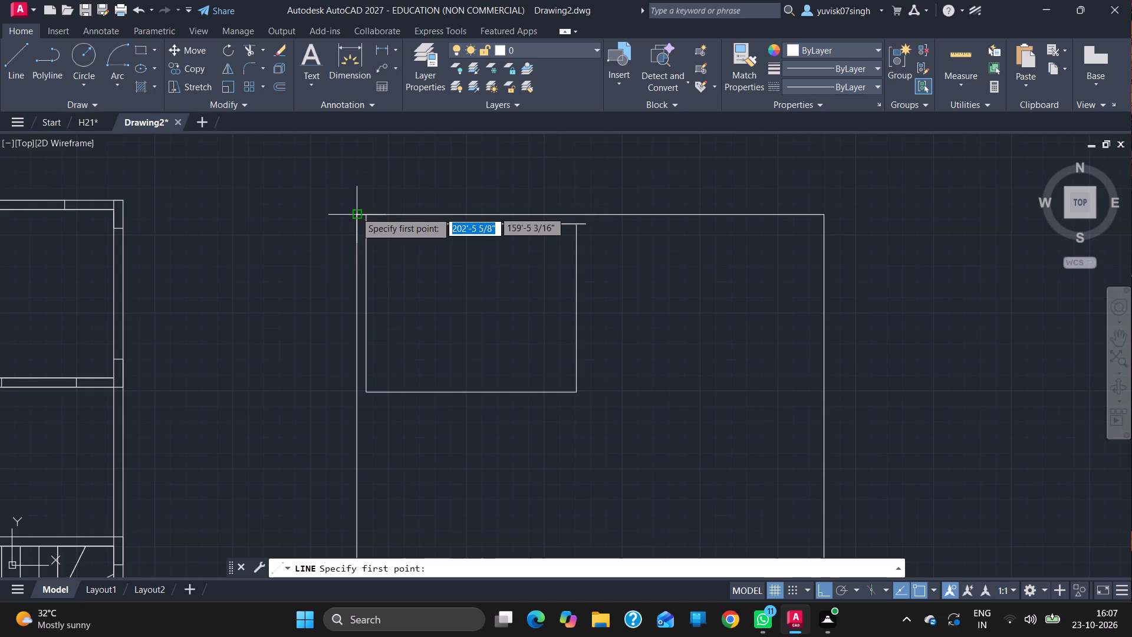
{"action": "left_click", "coordinate": [356, 212]}
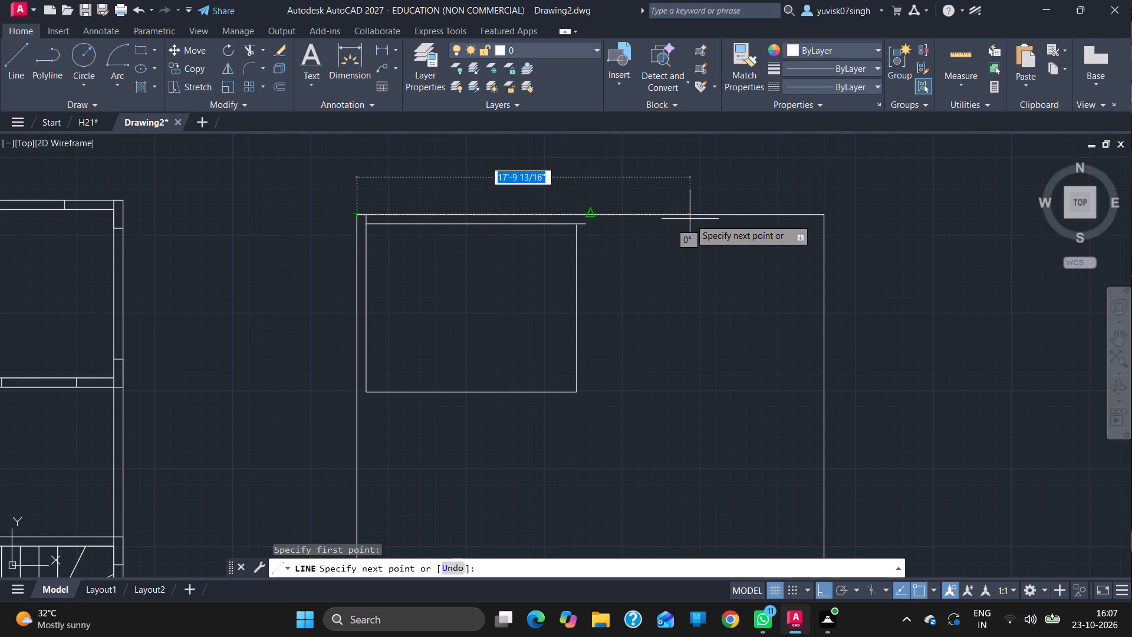
{"action": "type", "text": "24"}
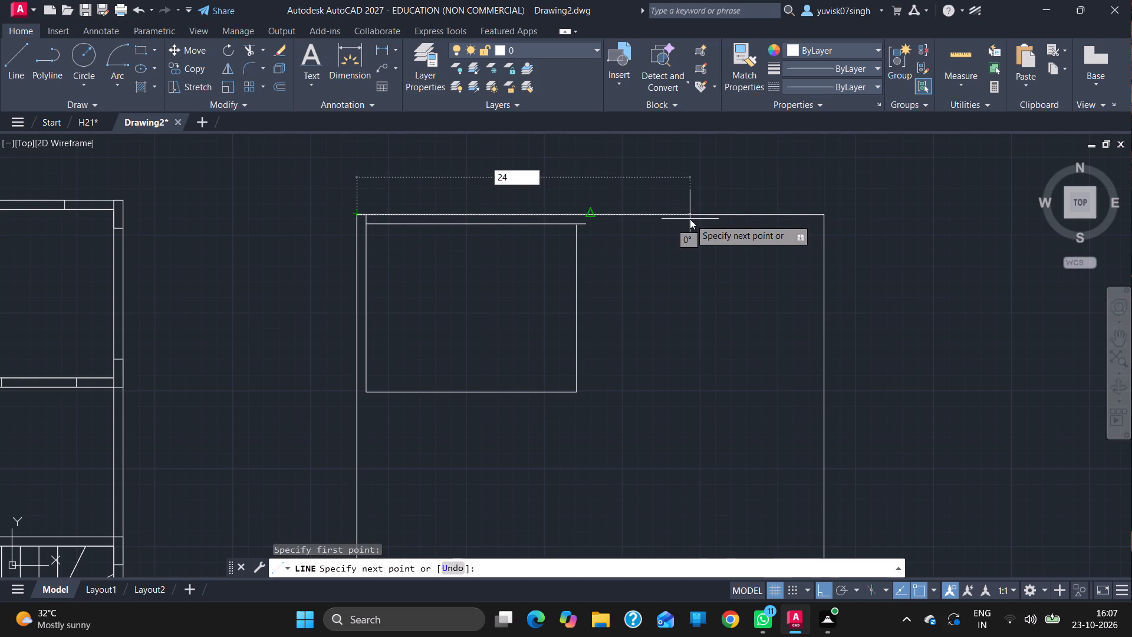
{"action": "key", "text": "apostrophe"}
{"action": "key", "text": "Return"}
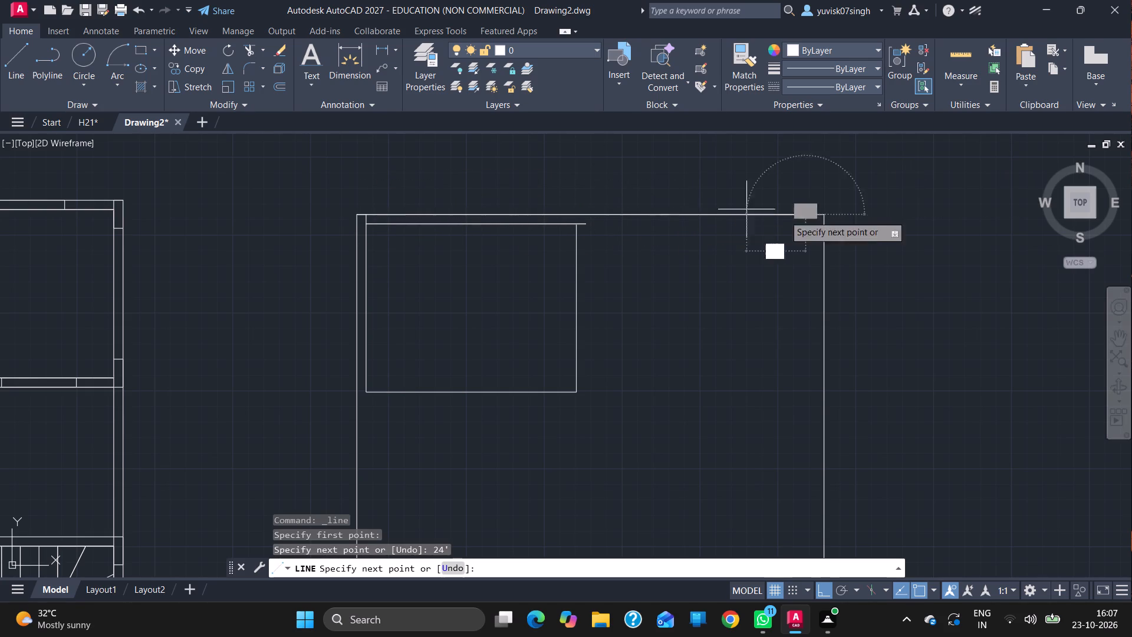
{"action": "left_click", "coordinate": [826, 235]}
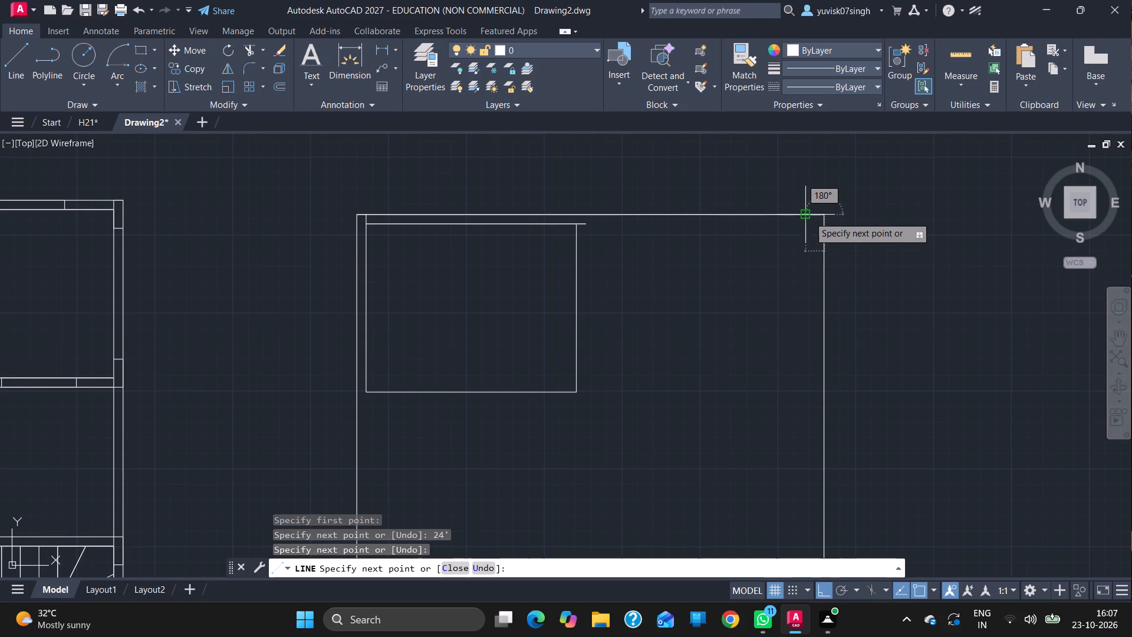
{"action": "left_click", "coordinate": [809, 216]}
{"action": "scroll", "coordinate": [809, 216], "scroll_direction": "down", "scroll_amount": 2, "text": "ctrl"}
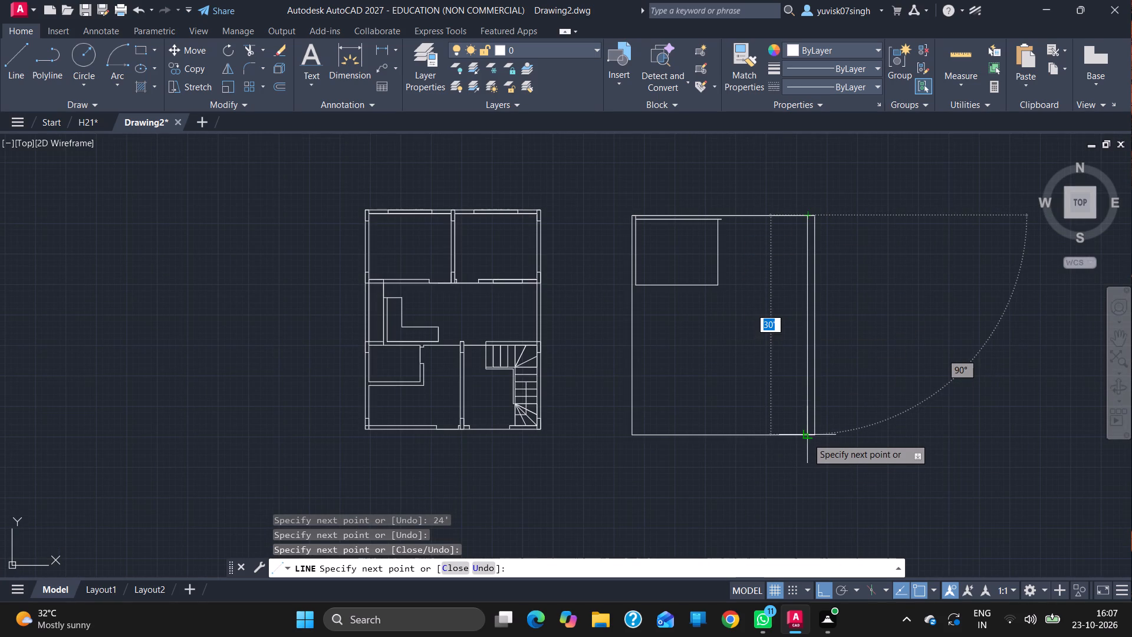
{"action": "left_click", "coordinate": [807, 438]}
{"action": "key", "text": "Escape"}
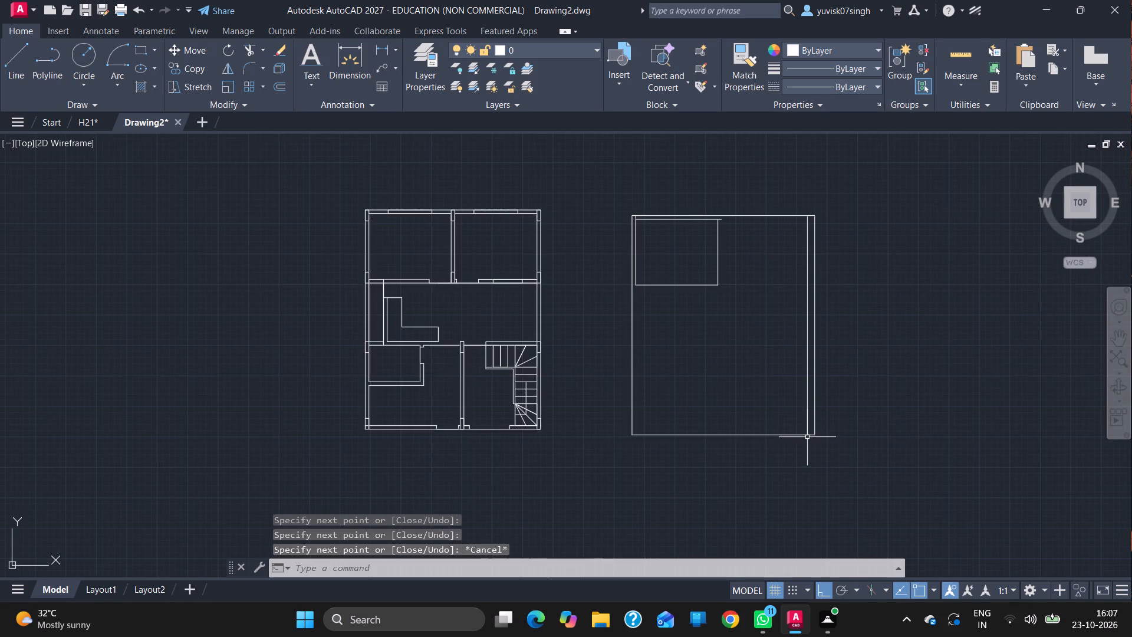
Trim the second plan's outline back to the 24' vertical line, removing the old right edge and the top and bottom overhangs.
{"action": "scroll", "coordinate": [847, 439], "scroll_direction": "up", "scroll_amount": 3, "text": "ctrl"}
{"action": "type", "text": "TR"}
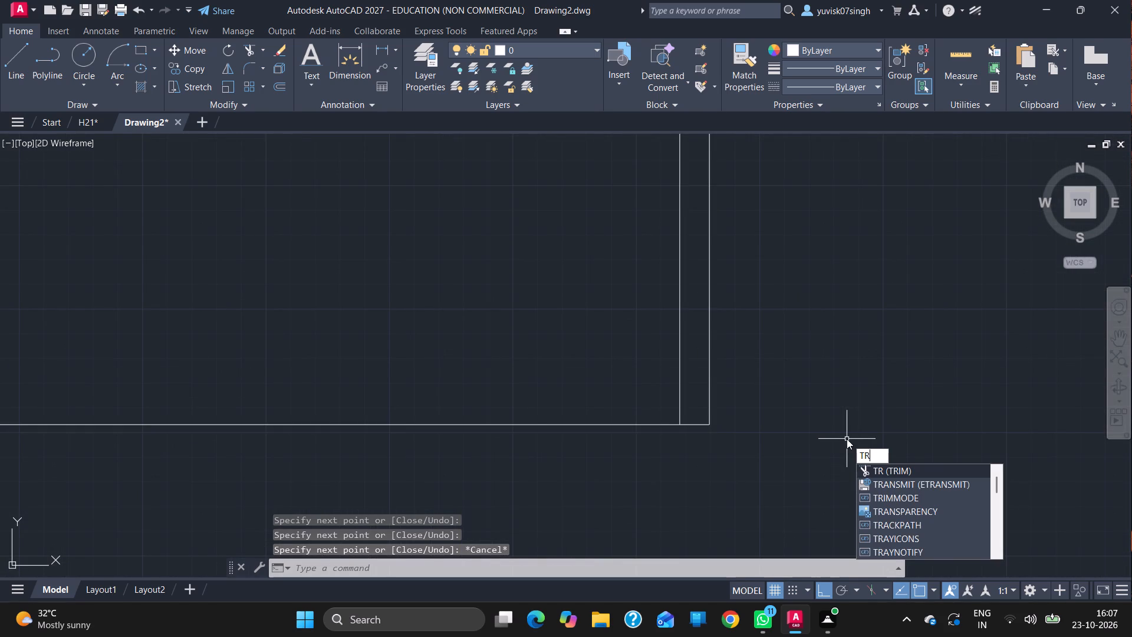
{"action": "key", "text": "Return"}
{"action": "left_click_drag", "start_coordinate": [693, 424], "coordinate": [695, 423]}
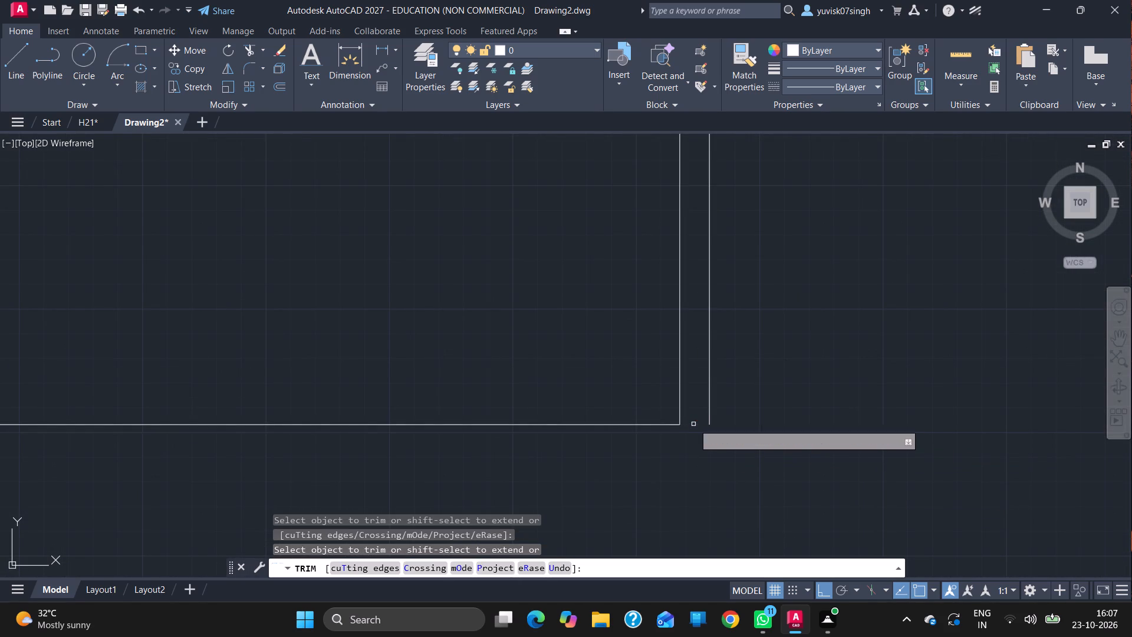
{"action": "left_click_drag", "start_coordinate": [695, 423], "coordinate": [709, 411]}
{"action": "left_click", "coordinate": [709, 411]}
{"action": "scroll", "coordinate": [709, 411], "scroll_direction": "down", "scroll_amount": 4, "text": "ctrl"}
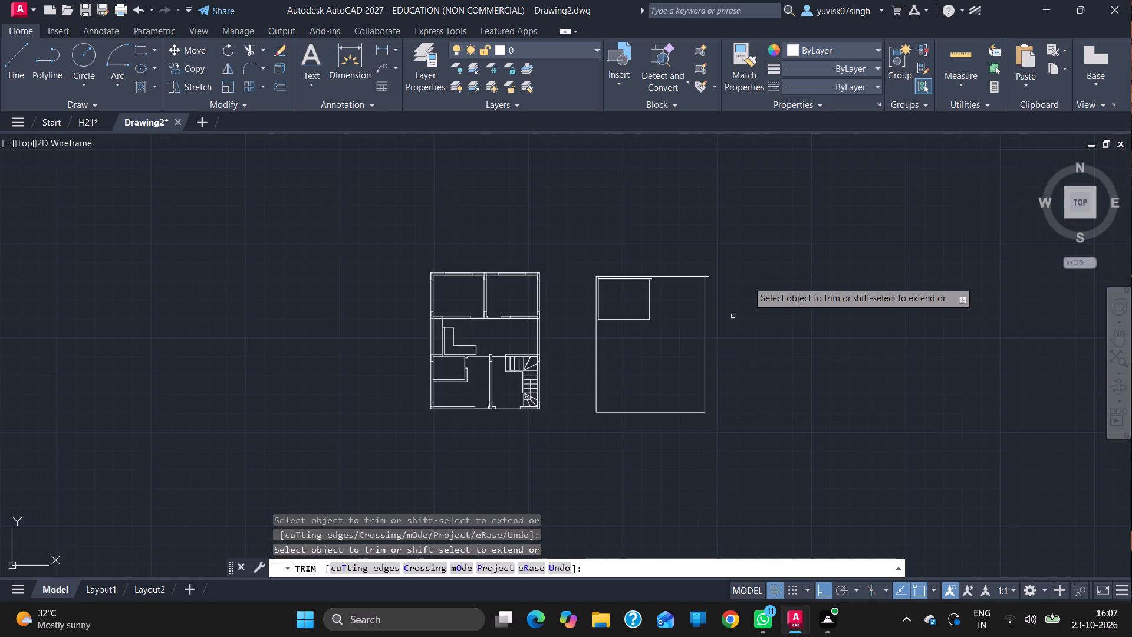
{"action": "scroll", "coordinate": [726, 269], "scroll_direction": "up", "scroll_amount": 4, "text": "ctrl"}
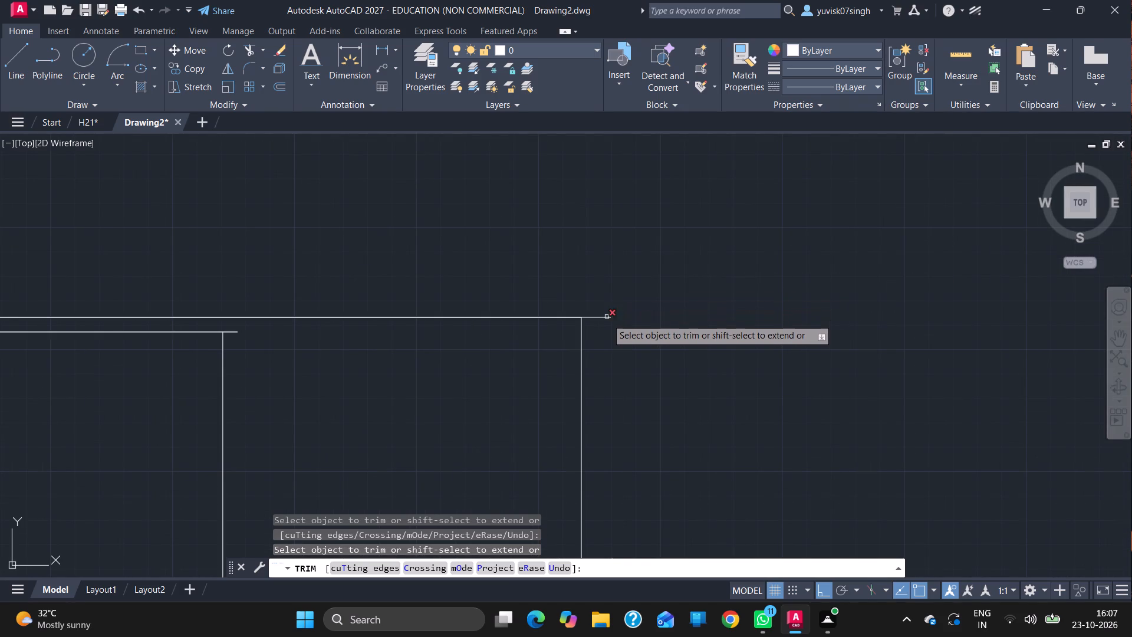
{"action": "left_click", "coordinate": [610, 318]}
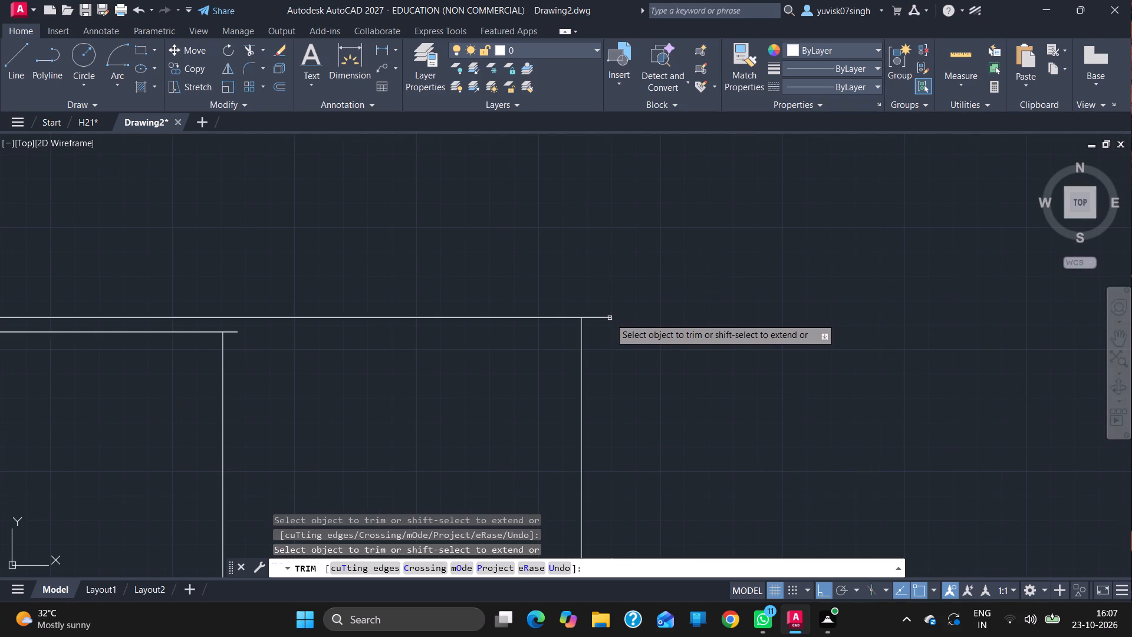
{"action": "left_click", "coordinate": [600, 317]}
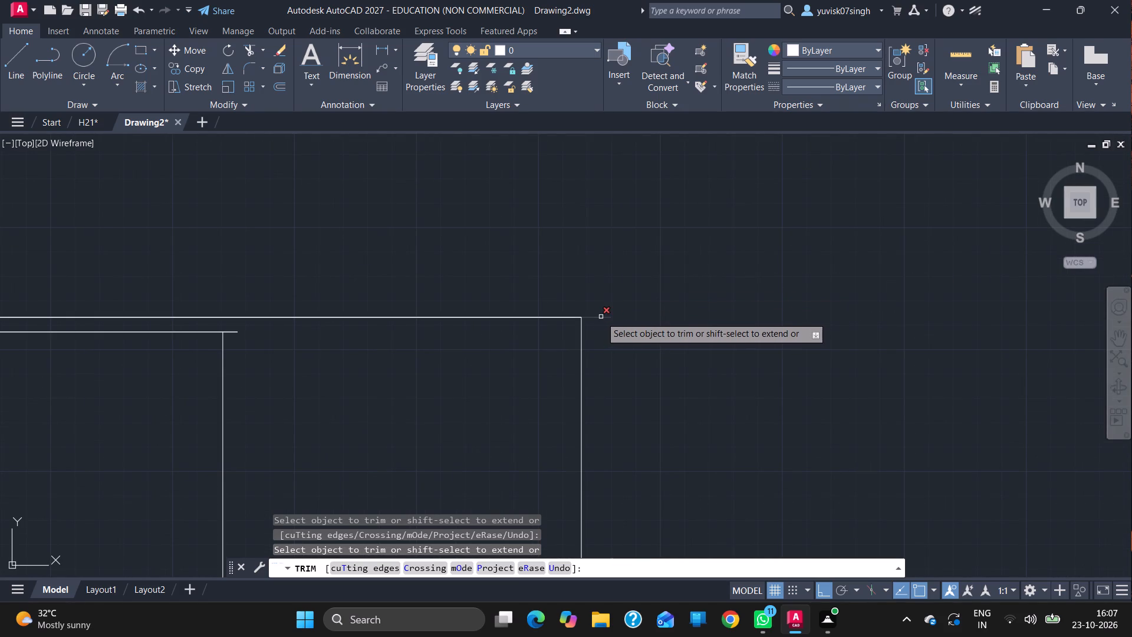
{"action": "left_click", "coordinate": [601, 317]}
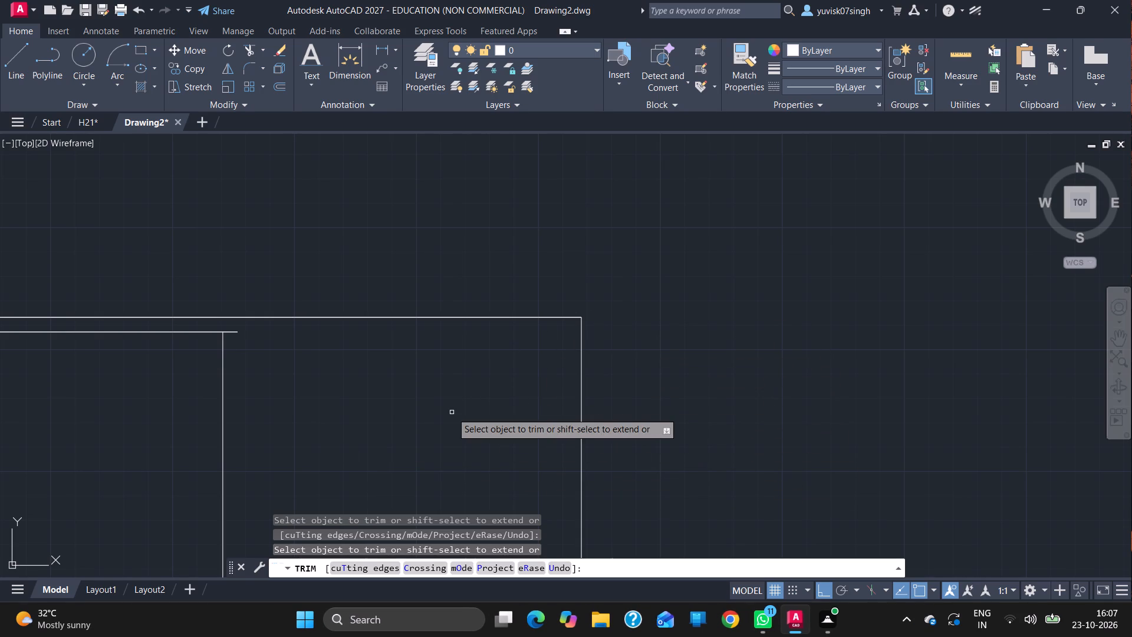
Start the upper-right room by drawing an 11'3" top line rightward from the end of the 6" dividing-wall mark.
{"action": "left_click", "coordinate": [7, 64]}
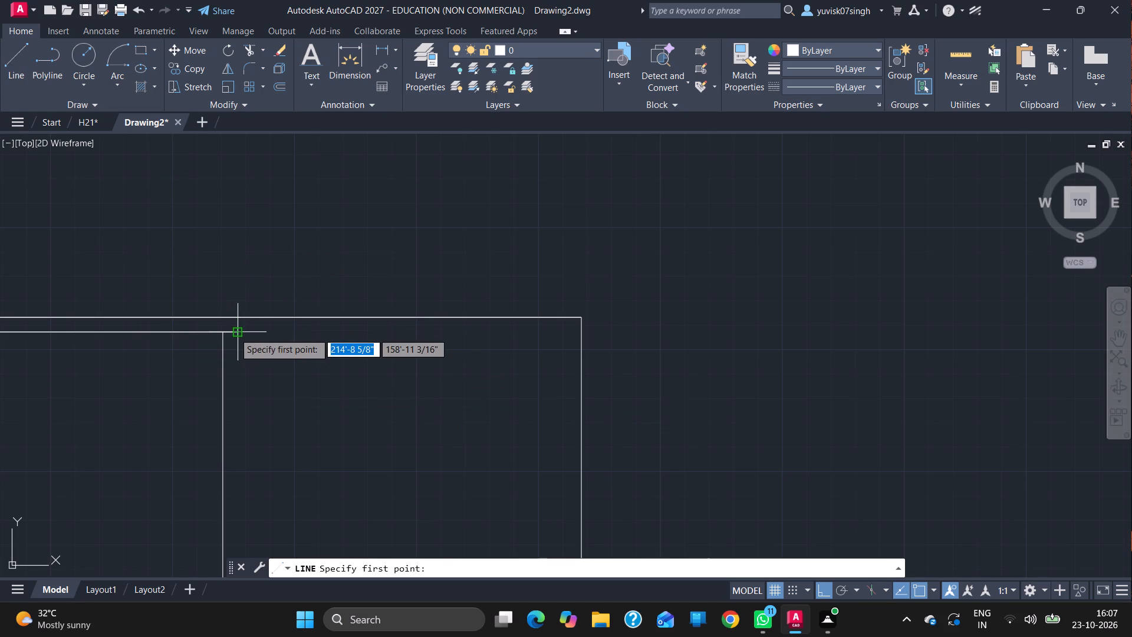
{"action": "left_click", "coordinate": [234, 333]}
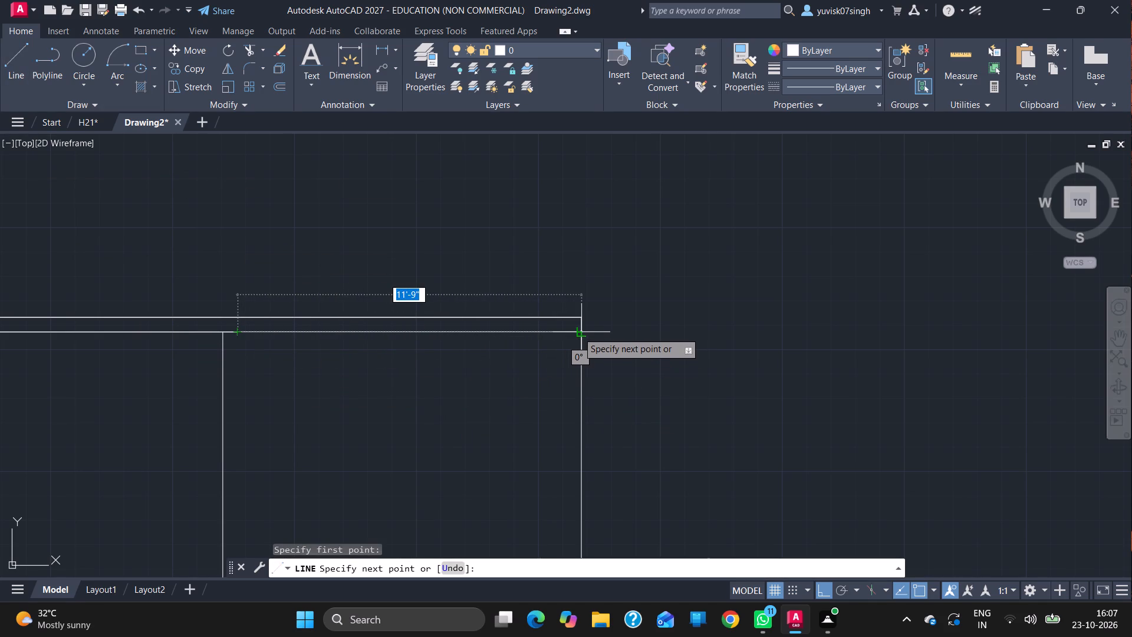
{"action": "type", "text": "11"}
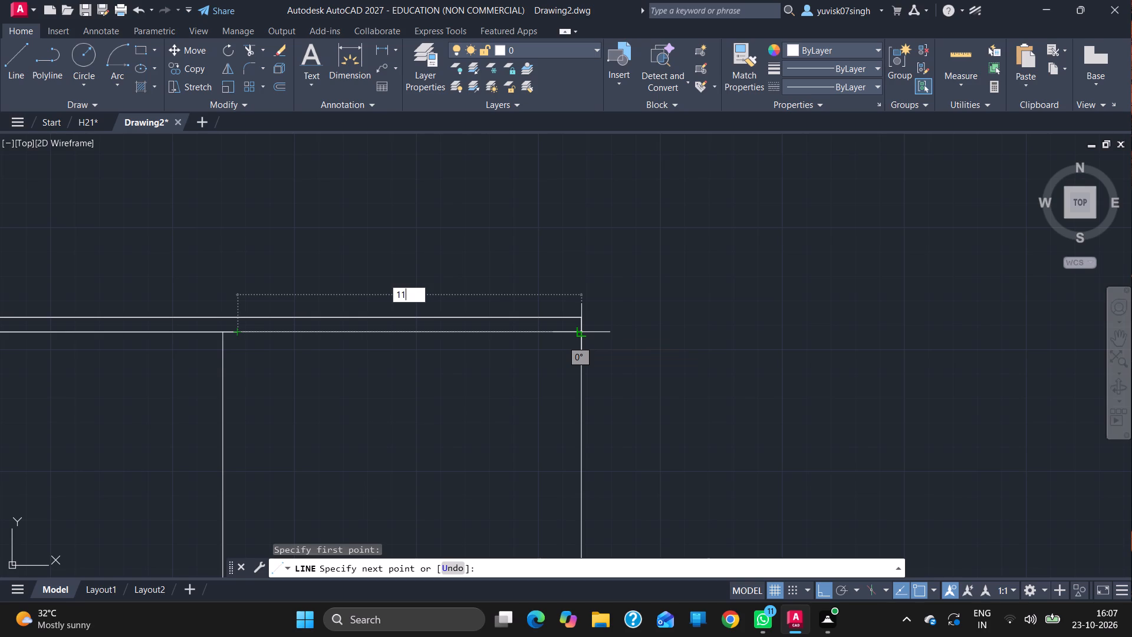
{"action": "key", "text": "apostrophe"}
{"action": "key", "text": "3"}
{"action": "key", "text": "Return"}
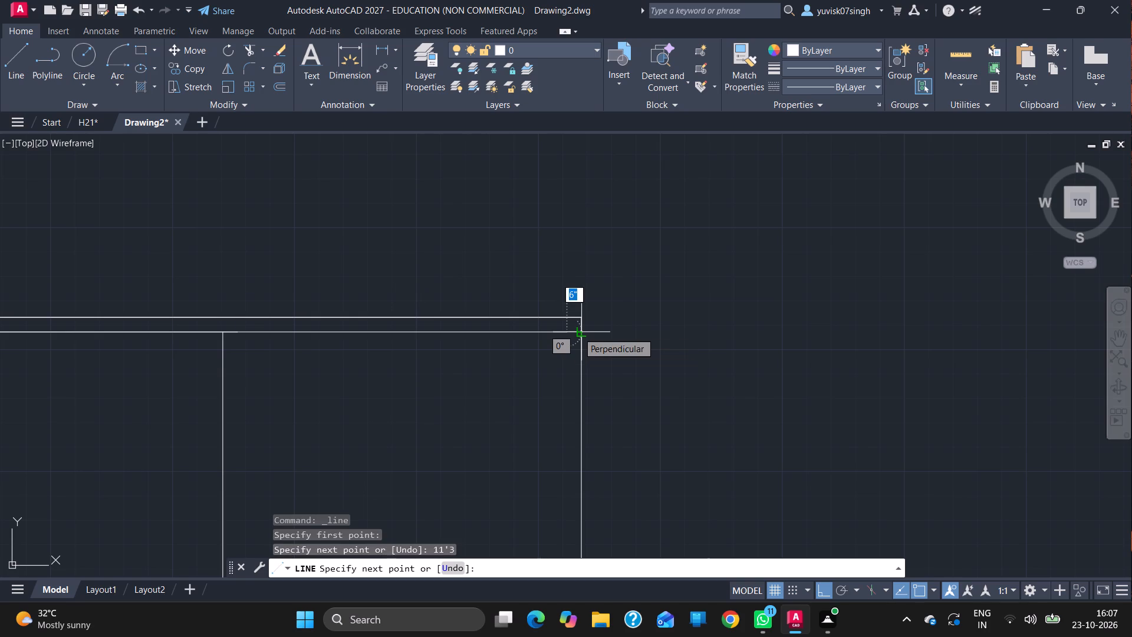
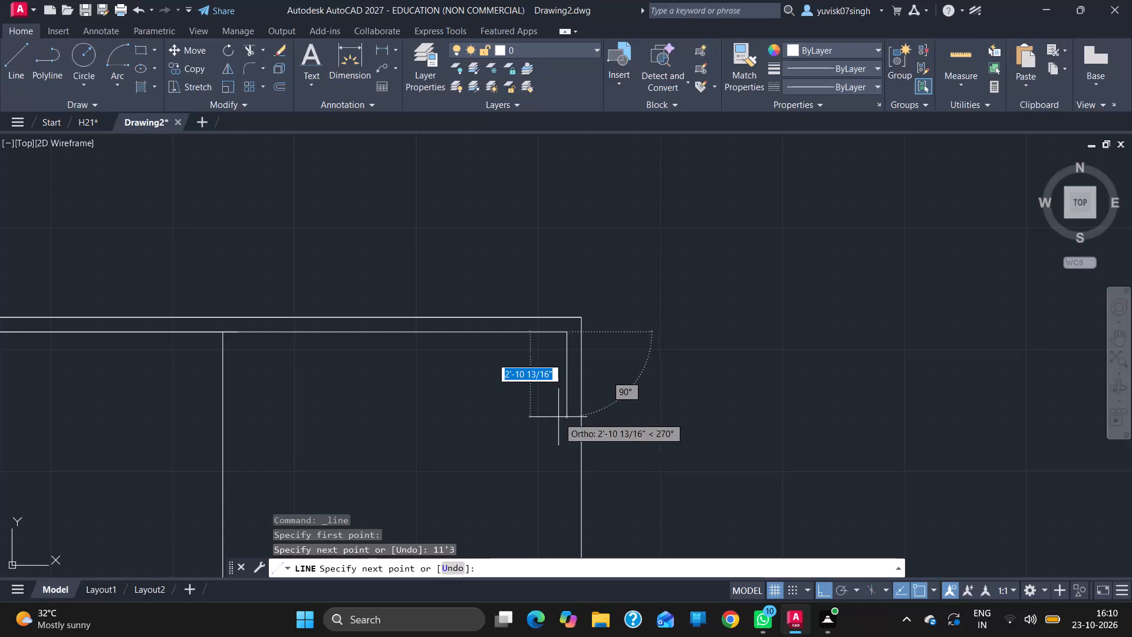
Complete the upper-right room with a 9' line down, an 11'3" line left and a closing line up to its start, and end the line.
{"action": "scroll", "coordinate": [558, 417], "scroll_direction": "down", "scroll_amount": 2, "text": "ctrl"}
{"action": "type", "text": "9'"}
{"action": "key", "text": "Return"}
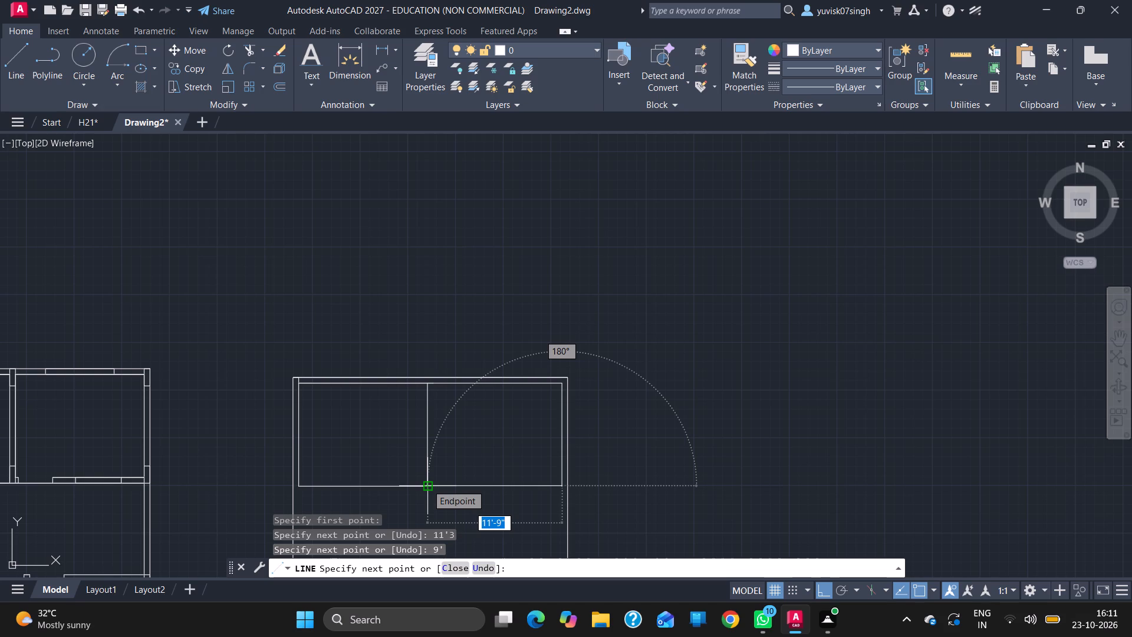
{"action": "type", "text": "11"}
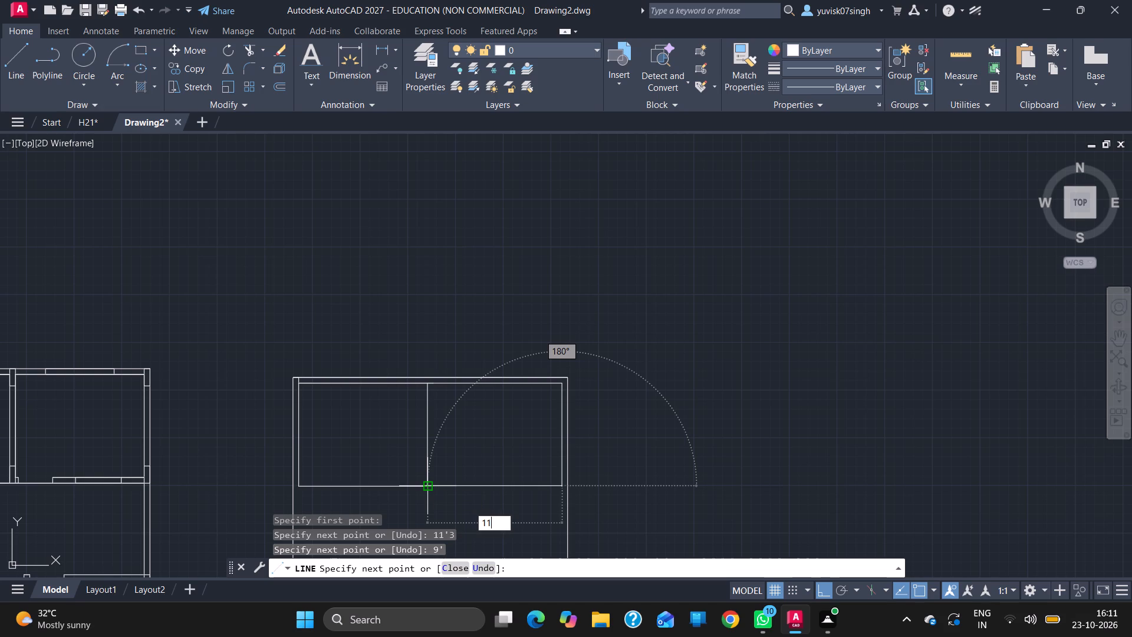
{"action": "key", "text": "apostrophe"}
{"action": "key", "text": "3"}
{"action": "key", "text": "Return"}
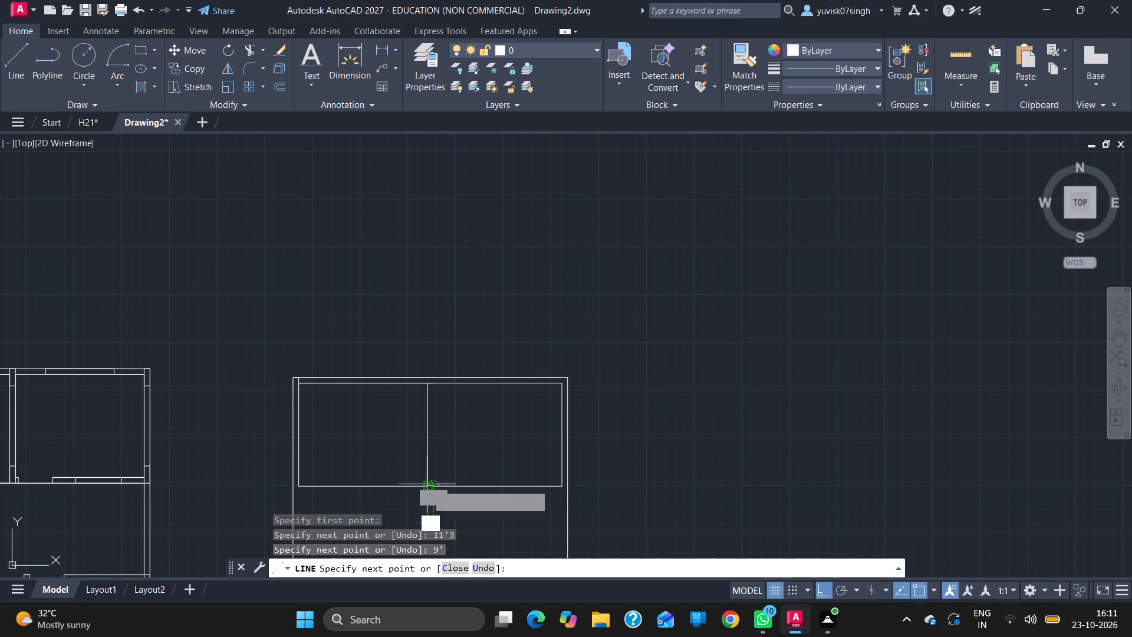
{"action": "left_click", "coordinate": [434, 385]}
{"action": "key", "text": "Escape"}
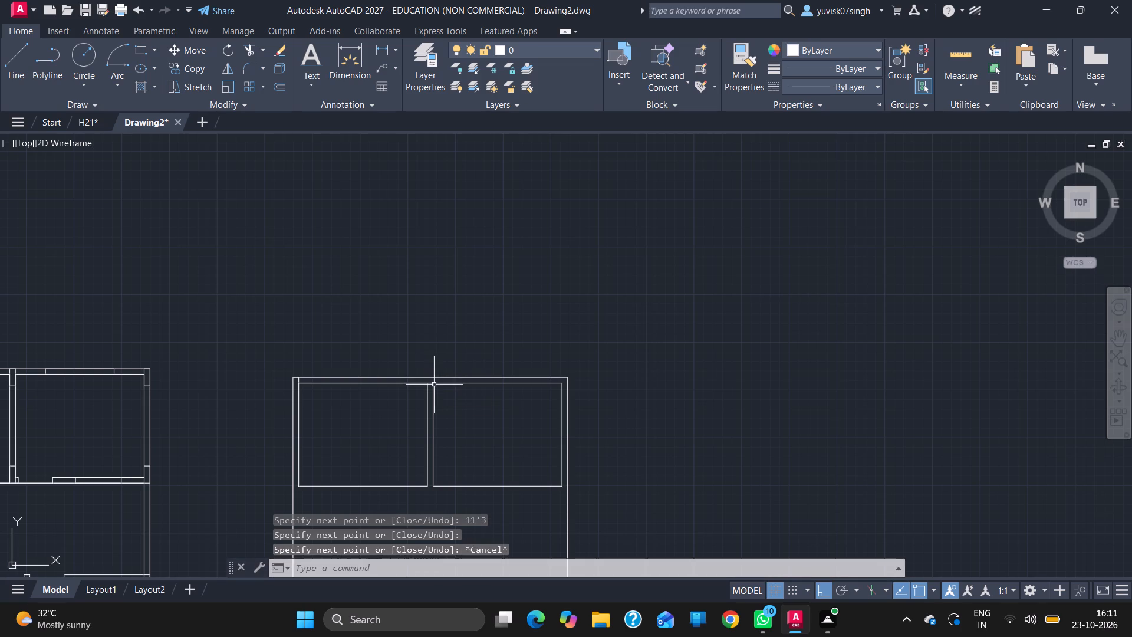
Draw a 6" line down from the upper-left room's lower-left corner to mark the wall thickness below it.
{"action": "left_click", "coordinate": [1110, 336]}
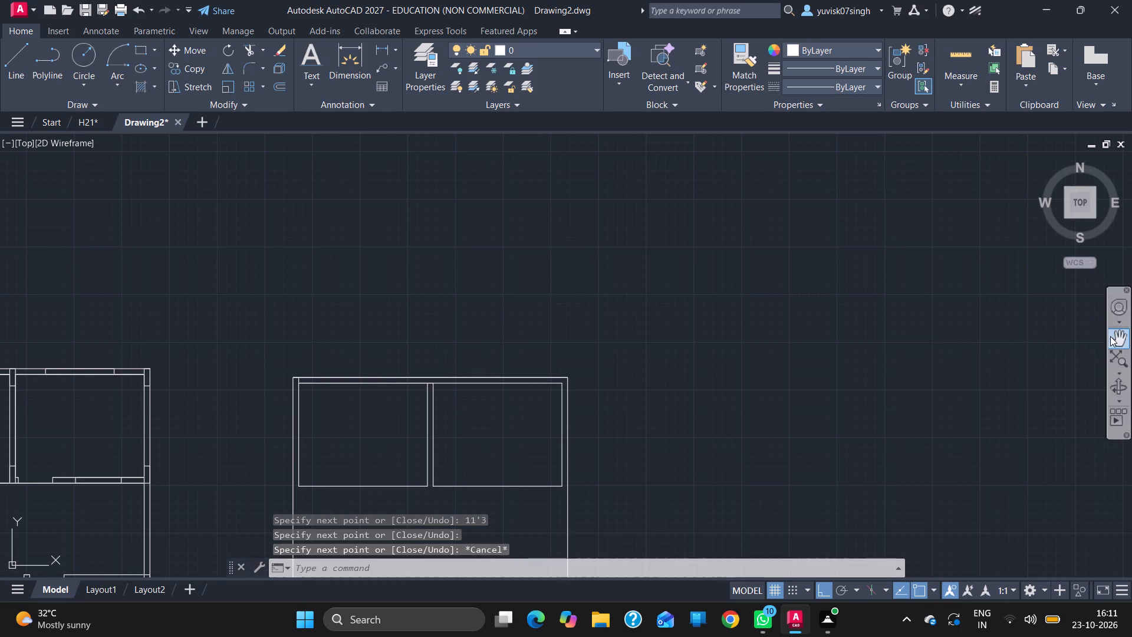
{"action": "left_click", "coordinate": [519, 443]}
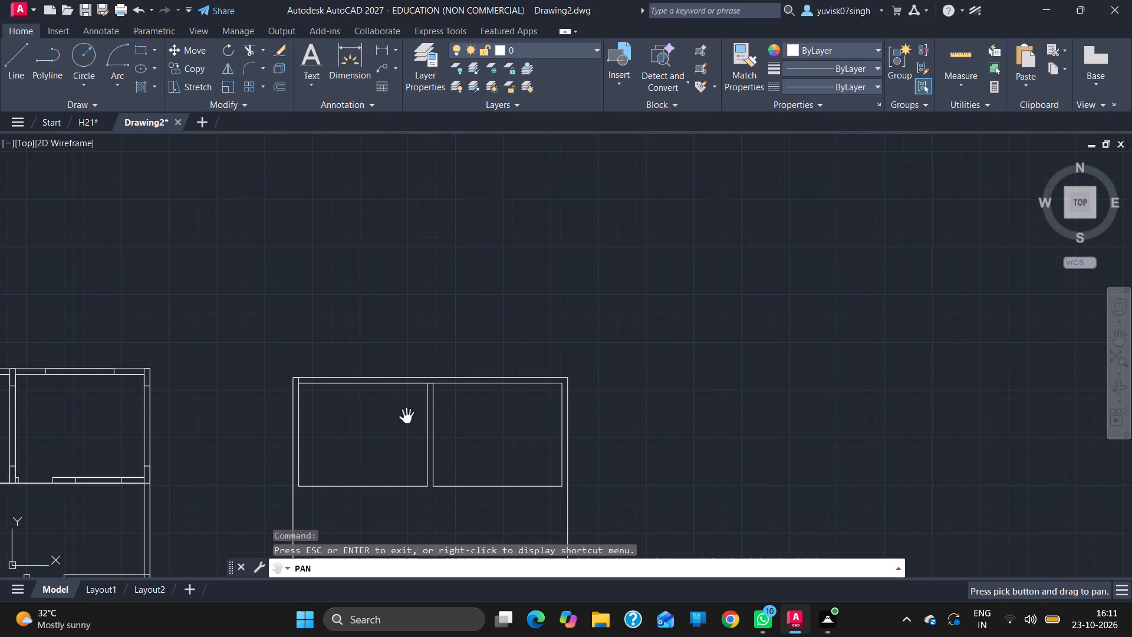
{"action": "scroll", "coordinate": [404, 418], "scroll_direction": "down", "scroll_amount": 3, "text": "ctrl"}
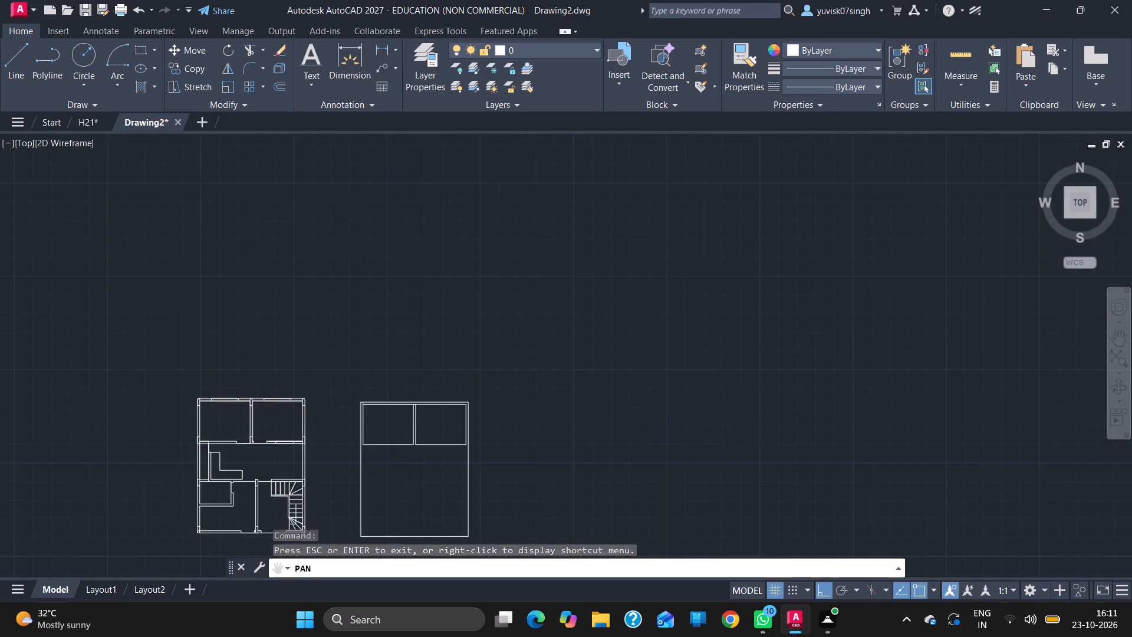
{"action": "scroll", "coordinate": [408, 454], "scroll_direction": "up", "scroll_amount": 3, "text": "ctrl"}
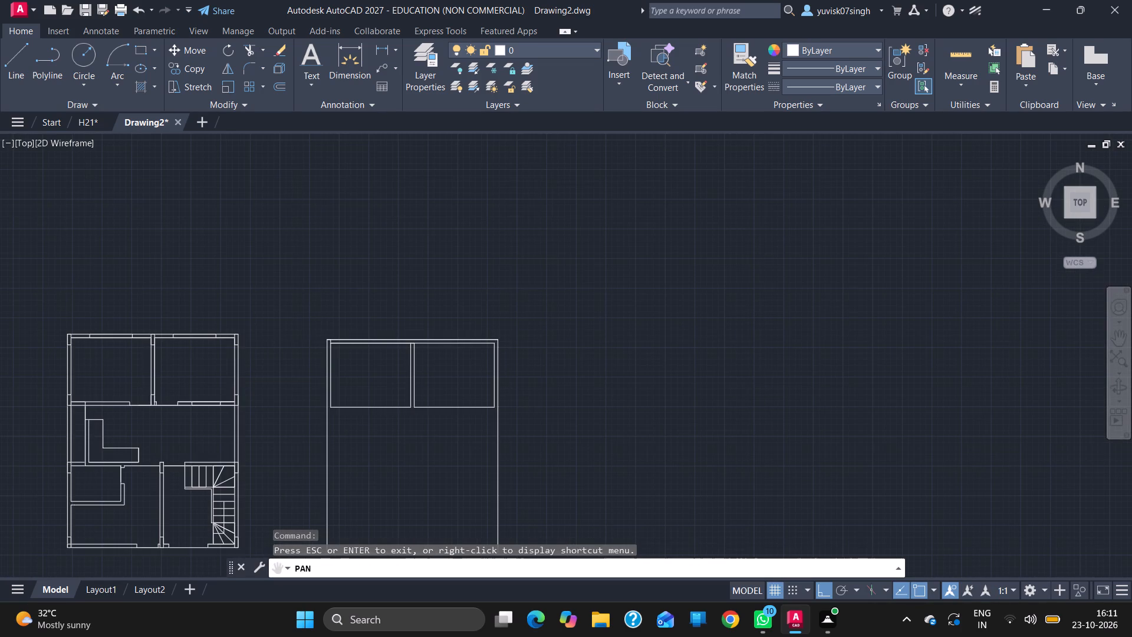
{"action": "key", "text": "Escape"}
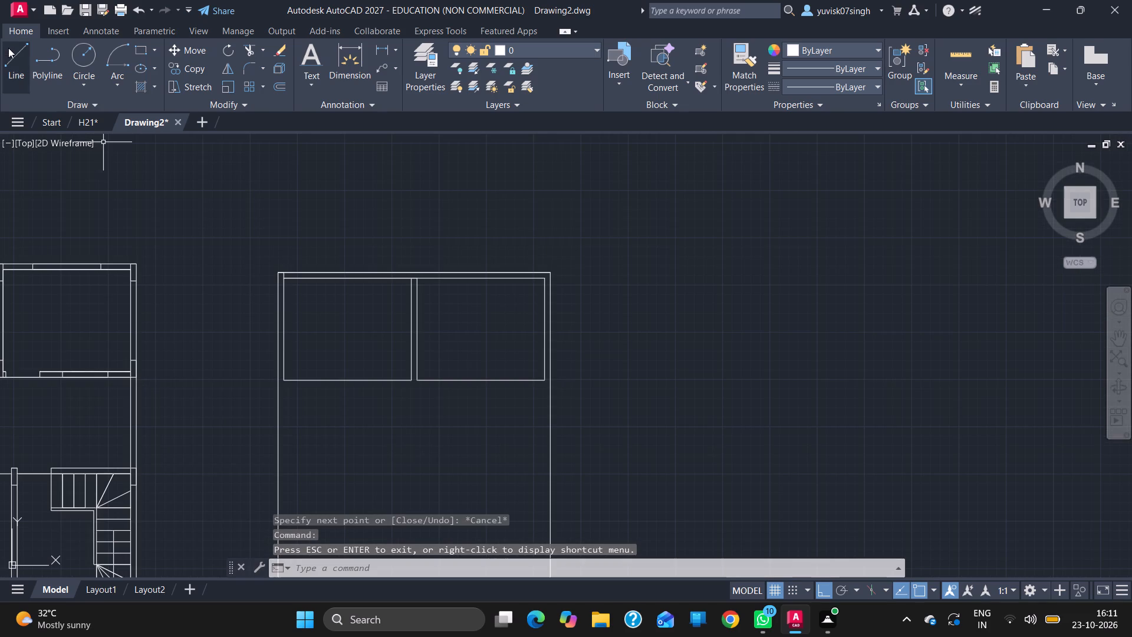
{"action": "left_click", "coordinate": [14, 63]}
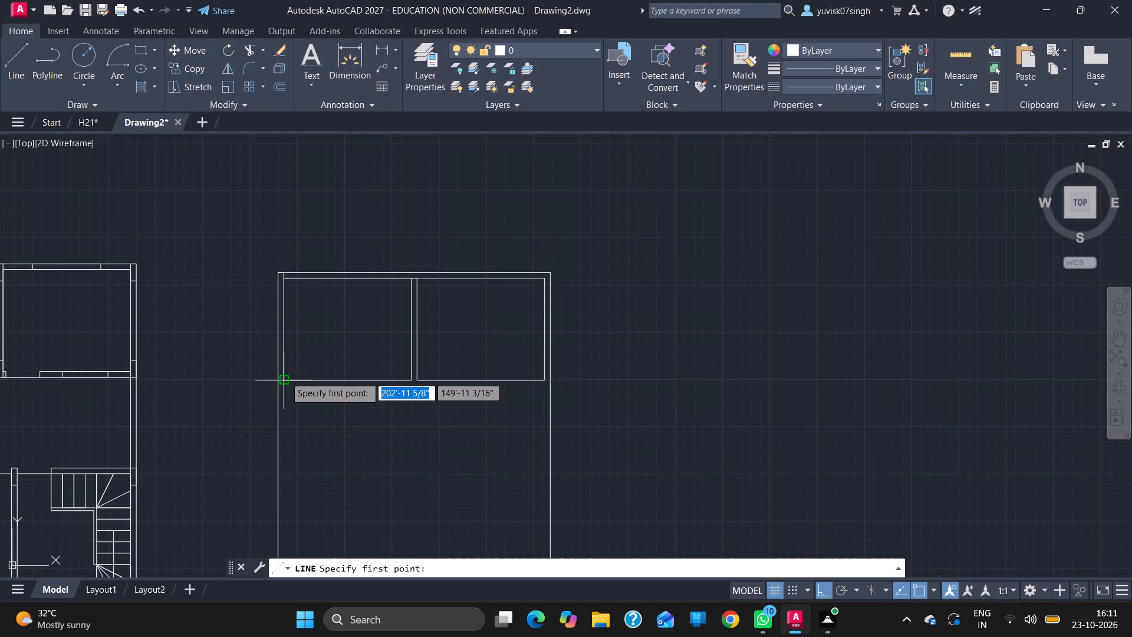
{"action": "left_click_drag", "start_coordinate": [284, 377], "coordinate": [288, 423]}
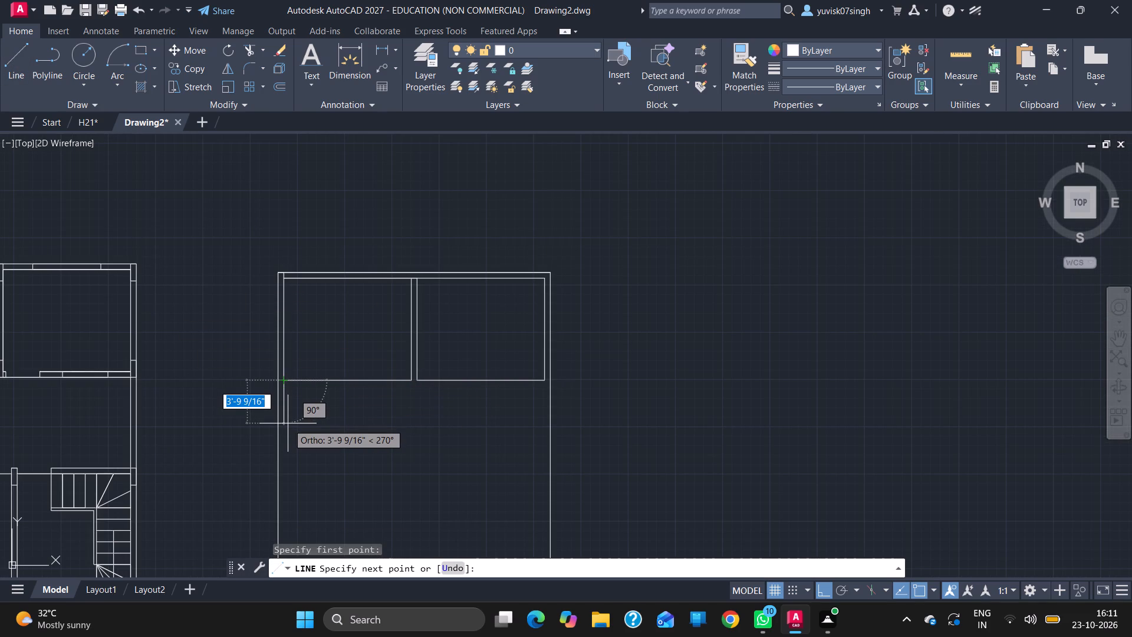
{"action": "key", "text": "6"}
{"action": "key", "text": "Return"}
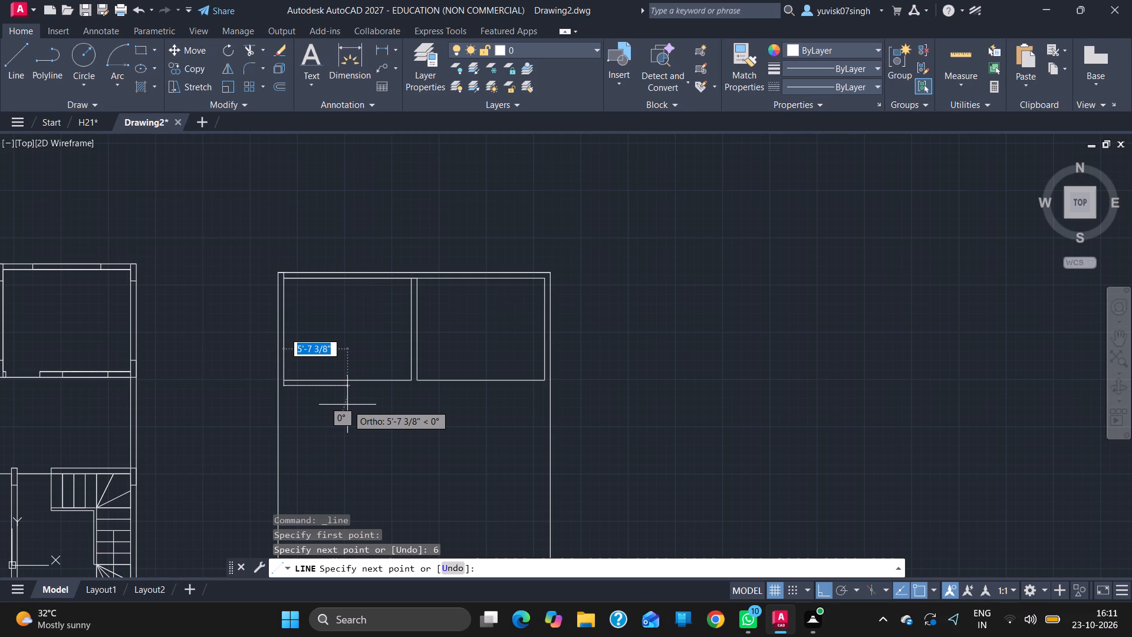
Continue from the 6" mark with a rectangle 2' wide and 8' high along the left wall, and end the line.
{"action": "key", "text": "2"}
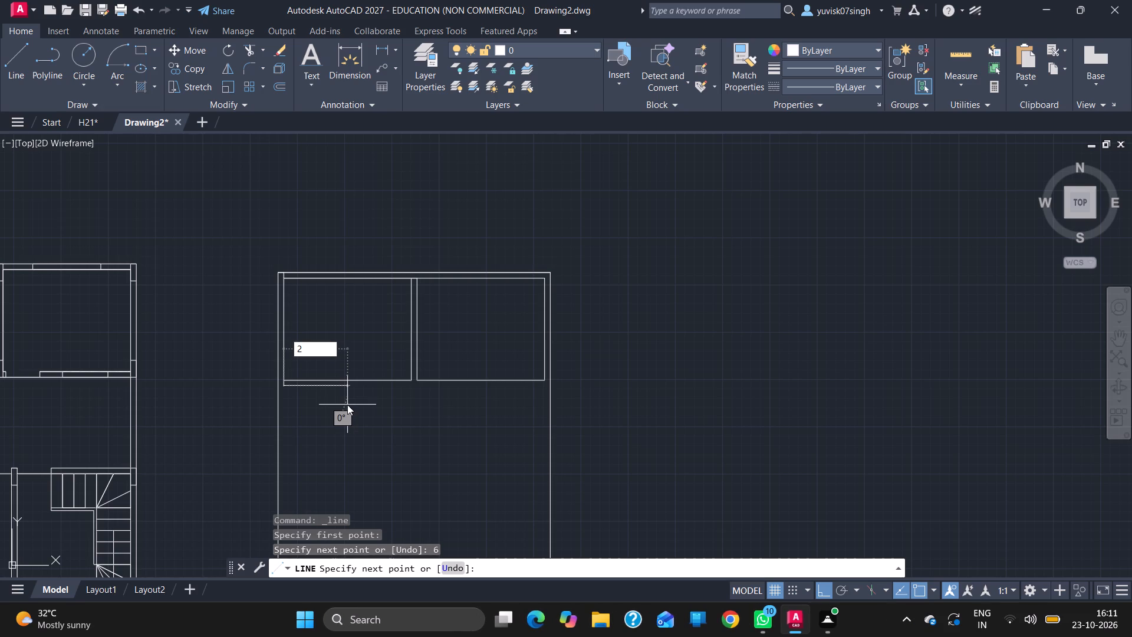
{"action": "key", "text": "apostrophe"}
{"action": "key", "text": "Return"}
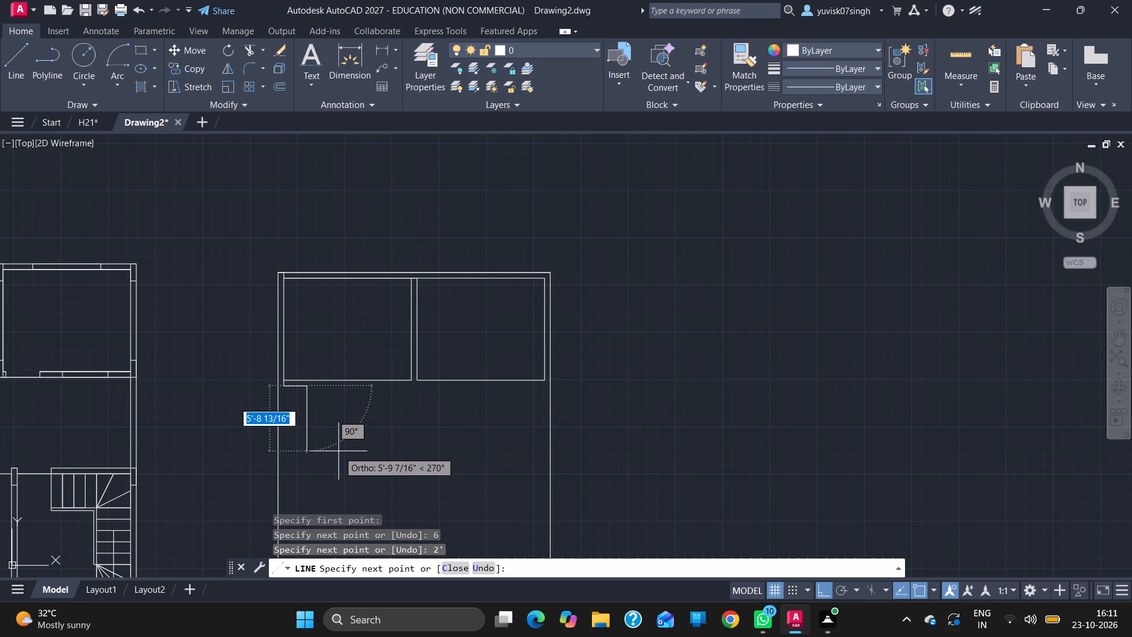
{"action": "type", "text": "8'"}
{"action": "key", "text": "Return"}
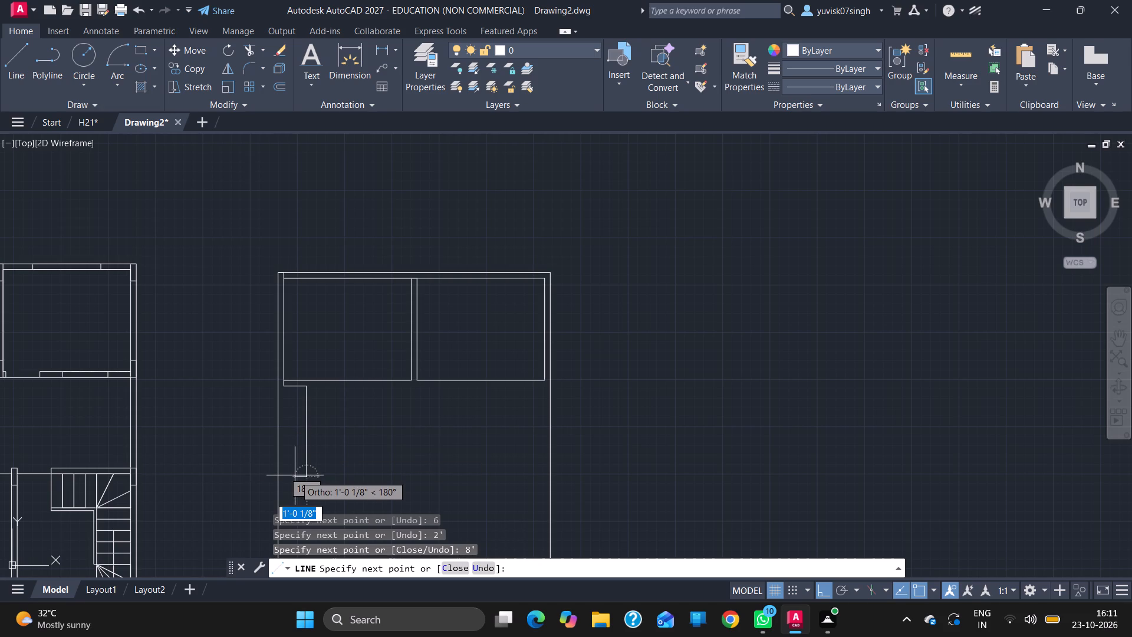
{"action": "key", "text": "2"}
{"action": "key", "text": "apostrophe"}
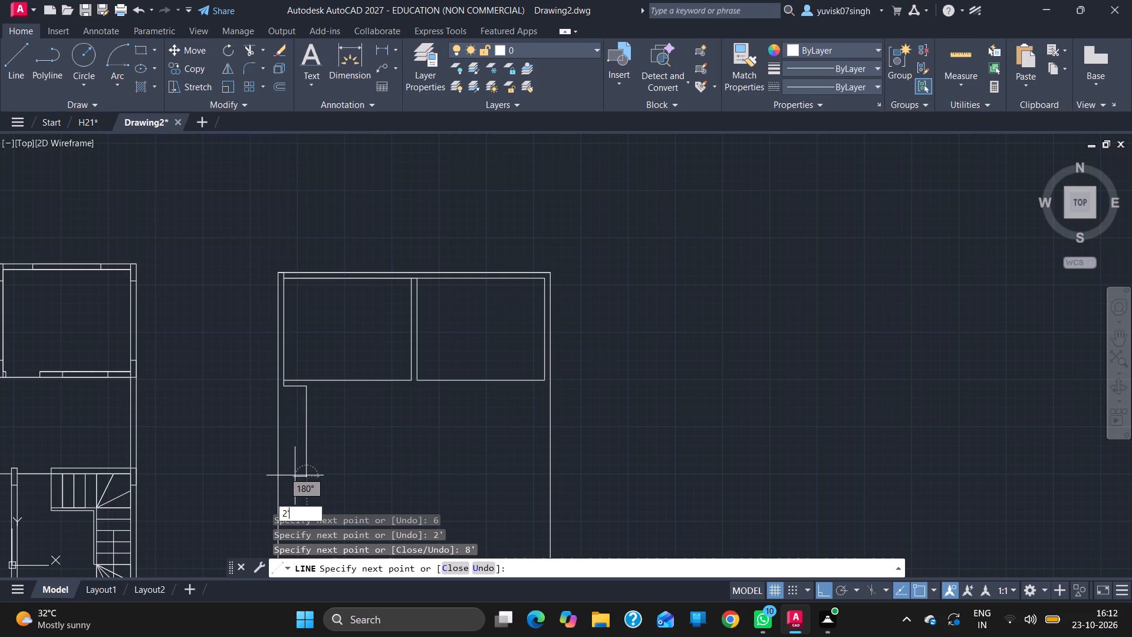
{"action": "key", "text": "Return"}
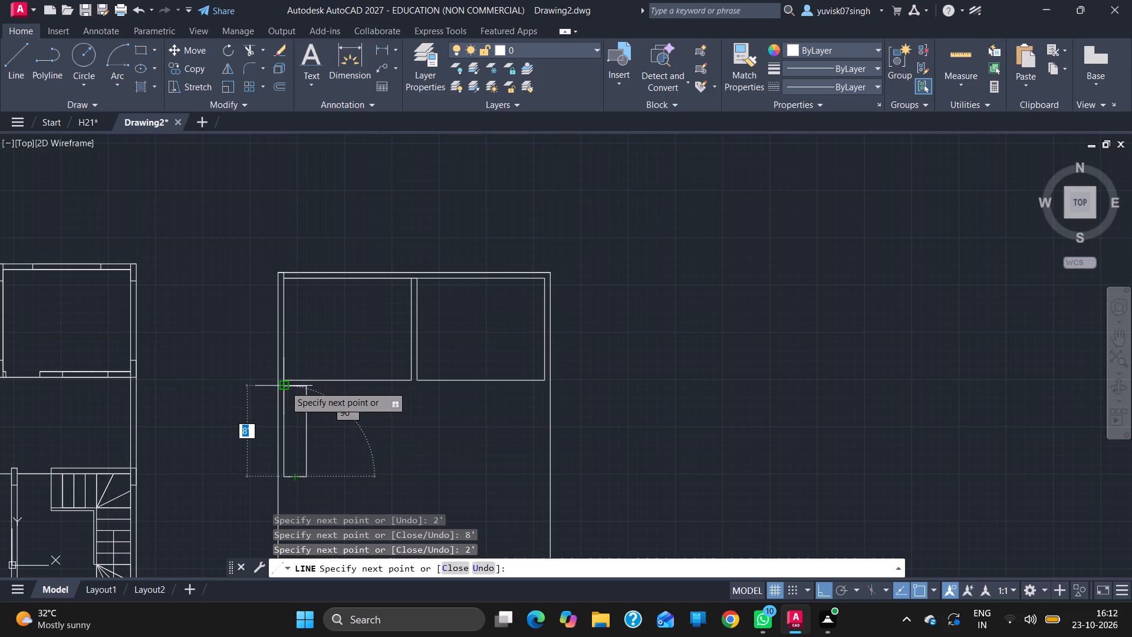
{"action": "left_click", "coordinate": [285, 386]}
{"action": "key", "text": "Escape"}
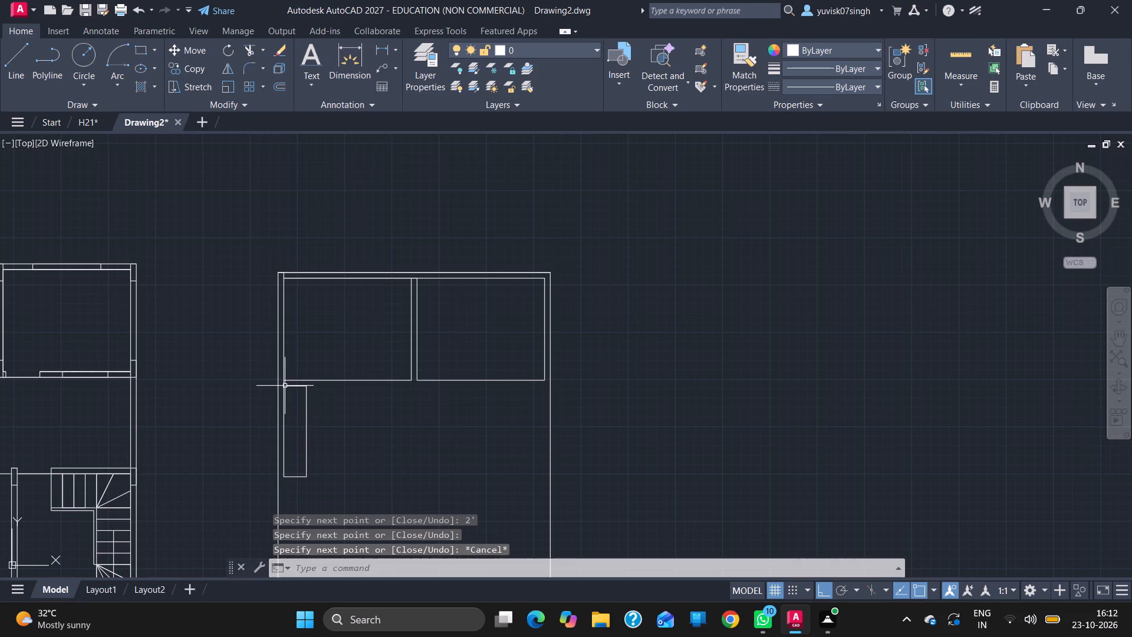
From the second plan's bottom-left corner, draw 6" up, 6" right and a further 12'6" right as the lower-left room's bottom line.
{"action": "left_click", "coordinate": [1114, 344]}
{"action": "left_click_drag", "start_coordinate": [473, 479], "coordinate": [574, 314]}
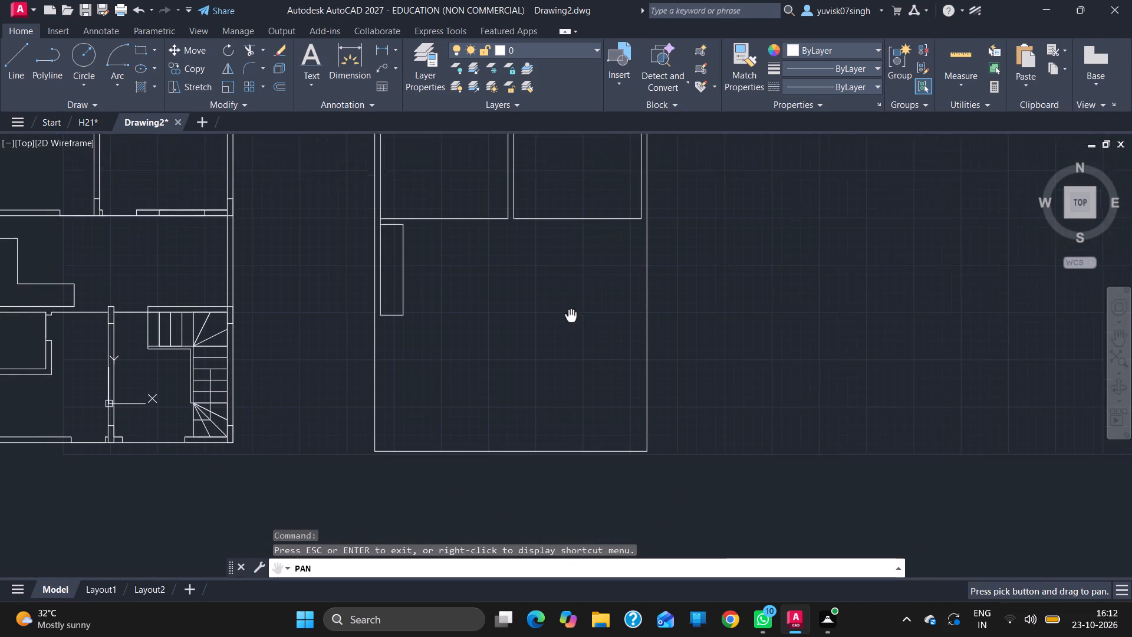
{"action": "left_click_drag", "start_coordinate": [574, 314], "coordinate": [583, 310]}
{"action": "key", "text": "Escape"}
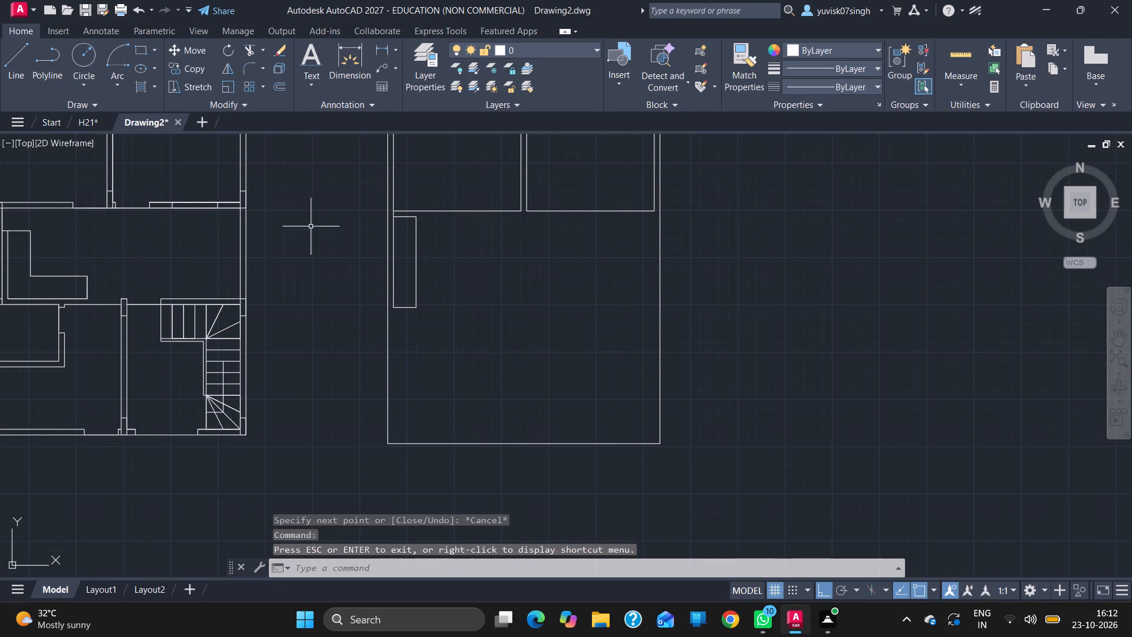
{"action": "left_click", "coordinate": [7, 71]}
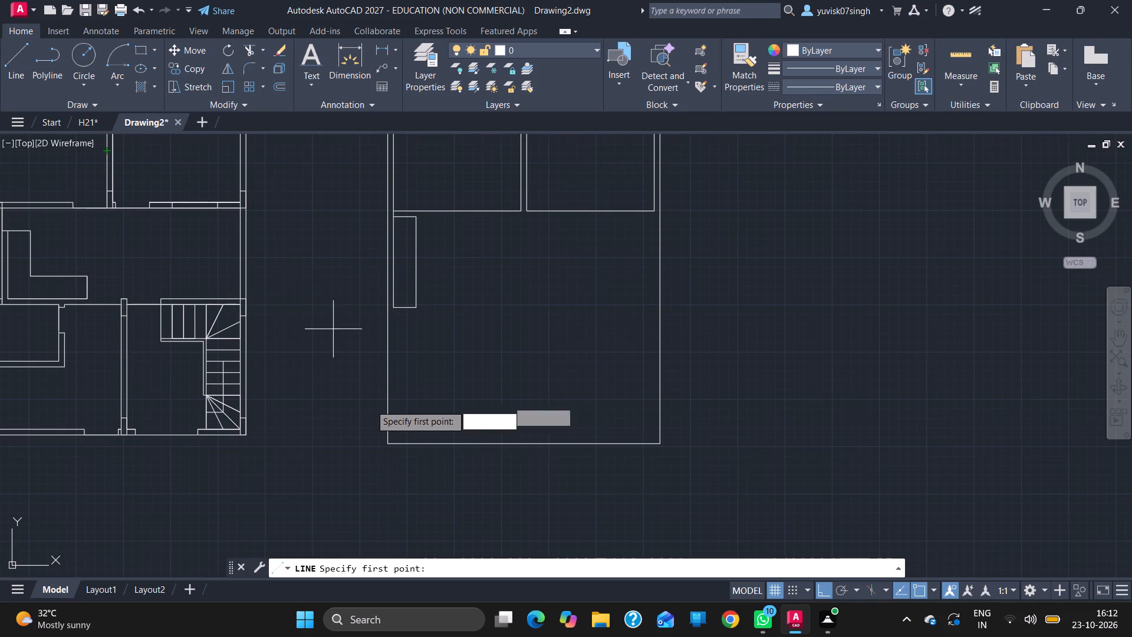
{"action": "left_click_drag", "start_coordinate": [389, 442], "coordinate": [388, 429]}
{"action": "key", "text": "6"}
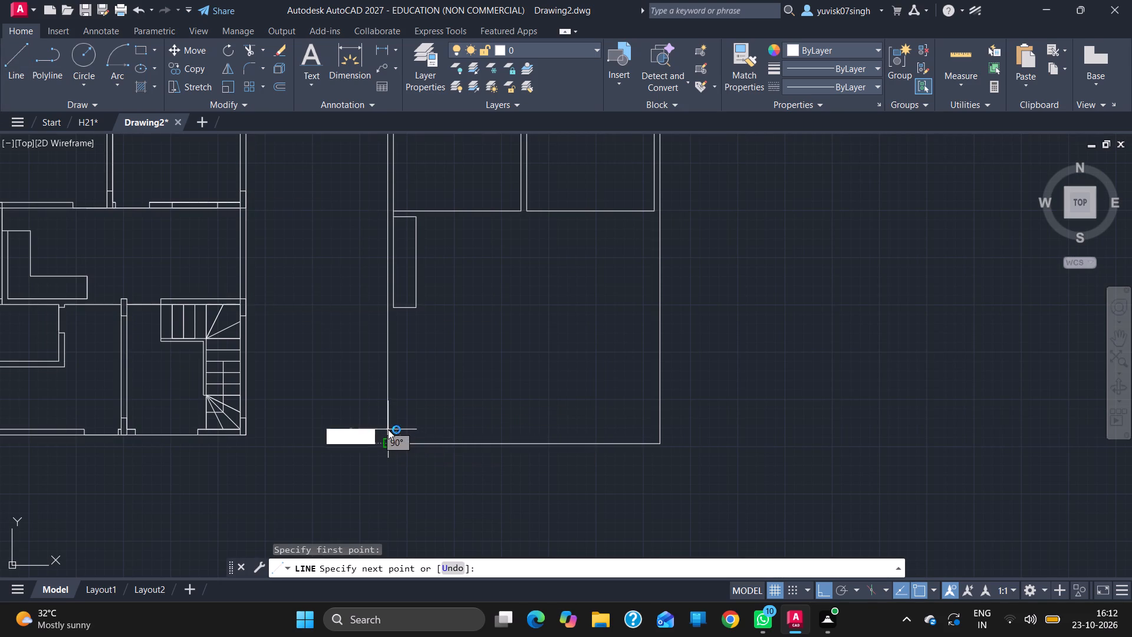
{"action": "key", "text": "Return"}
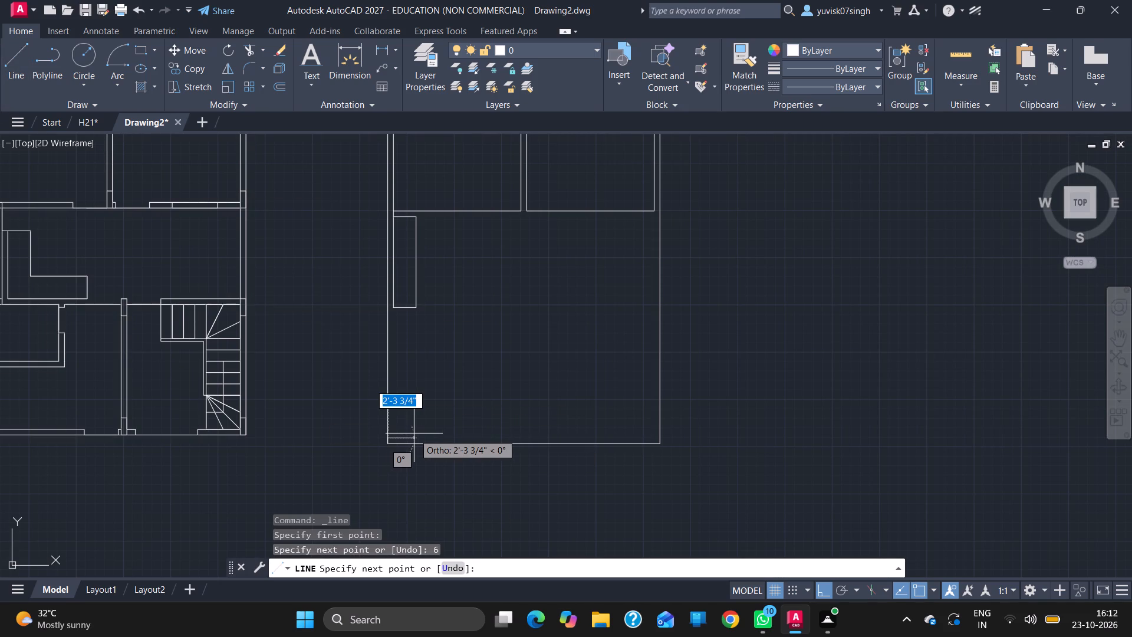
{"action": "key", "text": "6"}
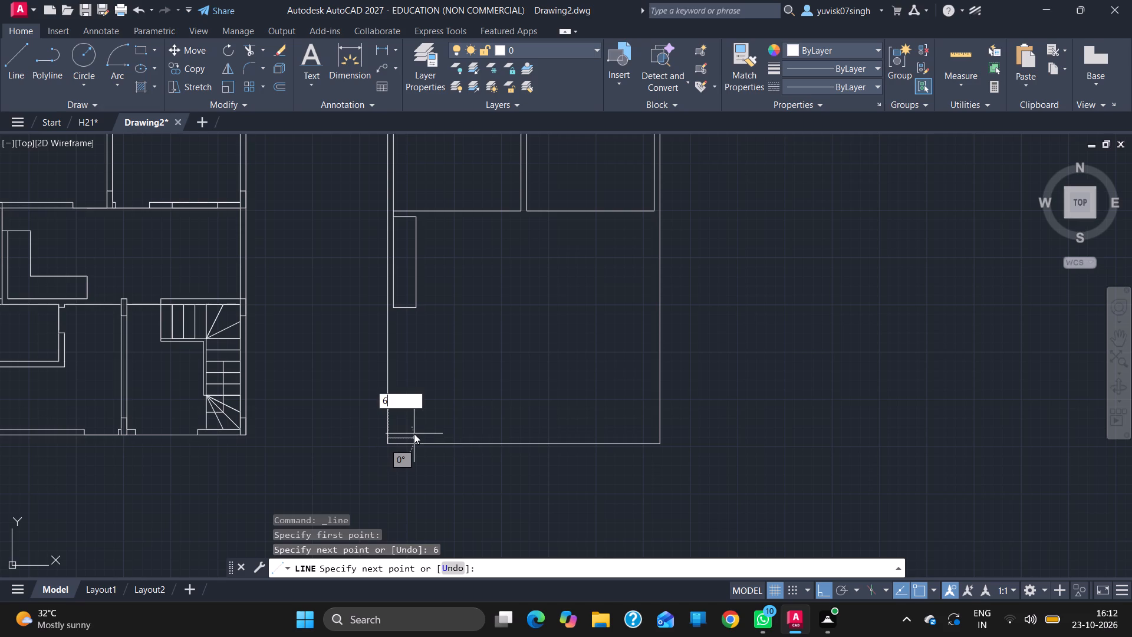
{"action": "key", "text": "Return"}
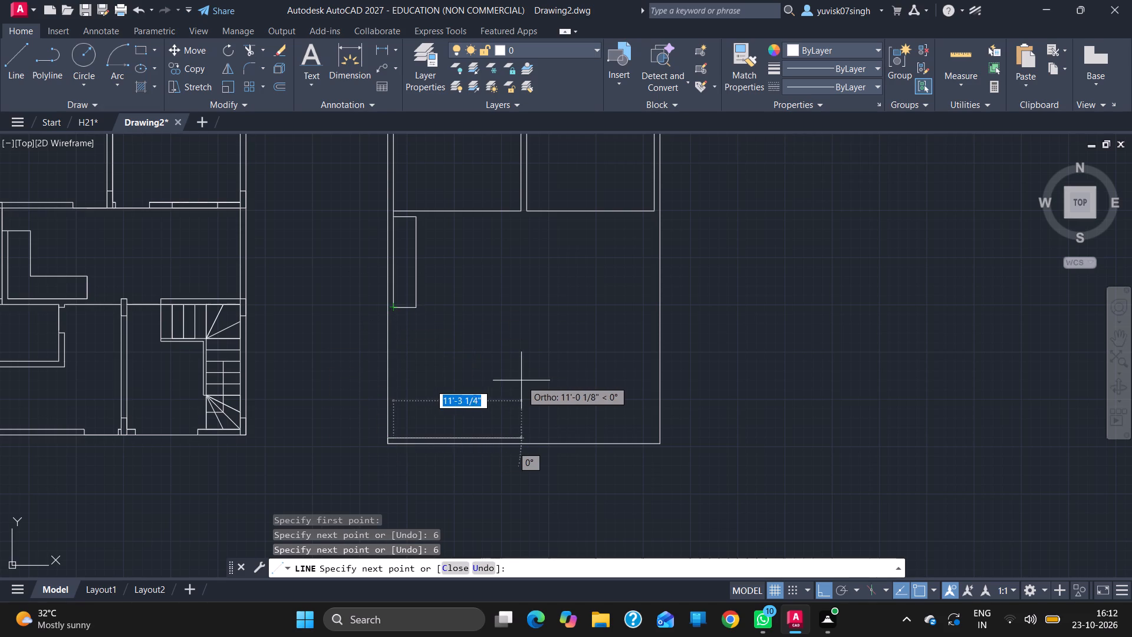
{"action": "type", "text": "12"}
{"action": "type", "text": "'6"}
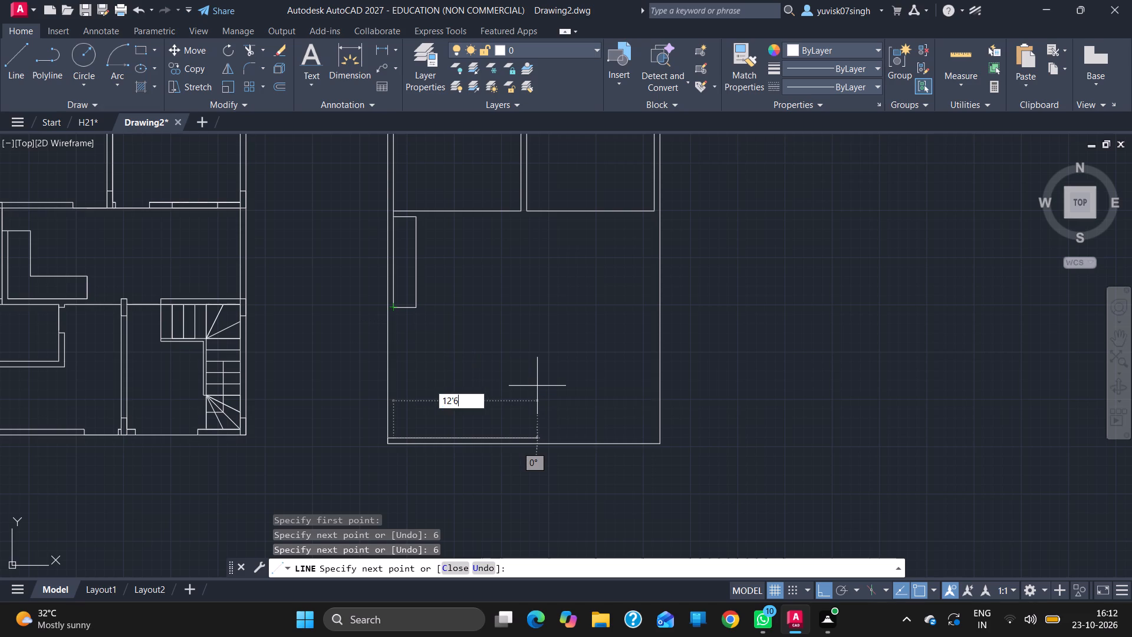
{"action": "key", "text": "Return"}
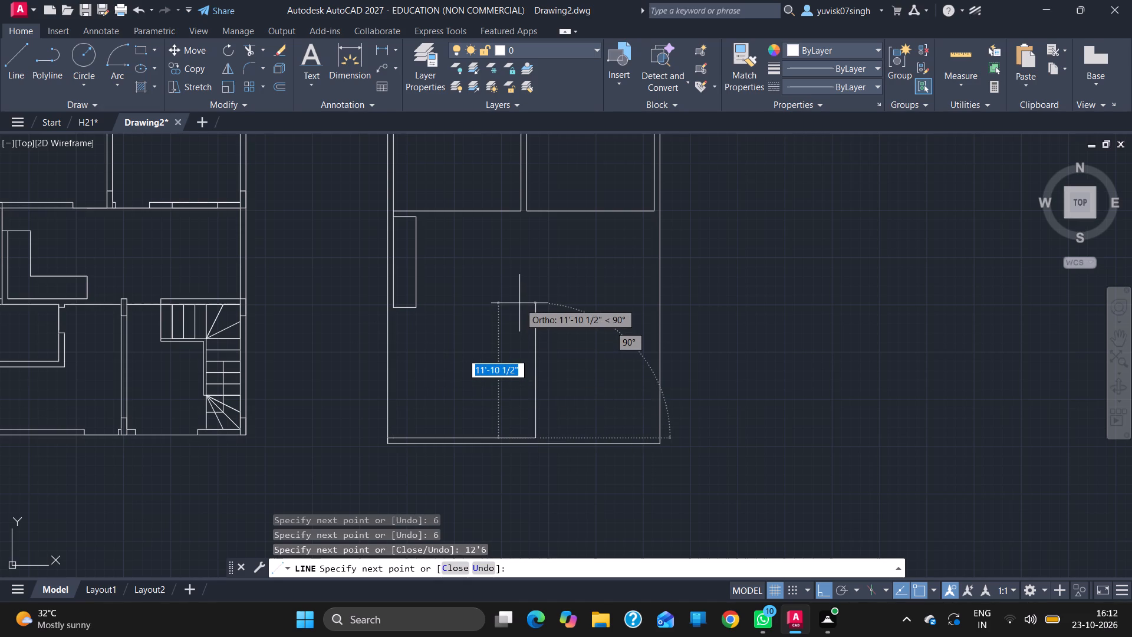
Continue with the lower dividing wall by drawing 11' up, 6" right and 11' back down.
{"action": "type", "text": "11"}
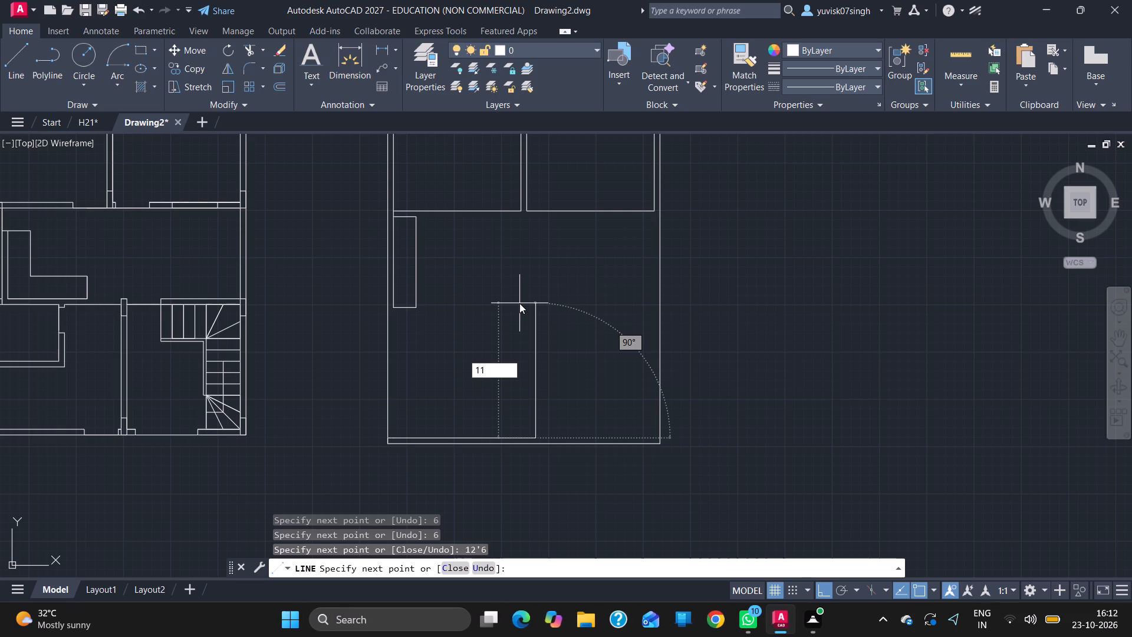
{"action": "key", "text": "apostrophe"}
{"action": "key", "text": "Return"}
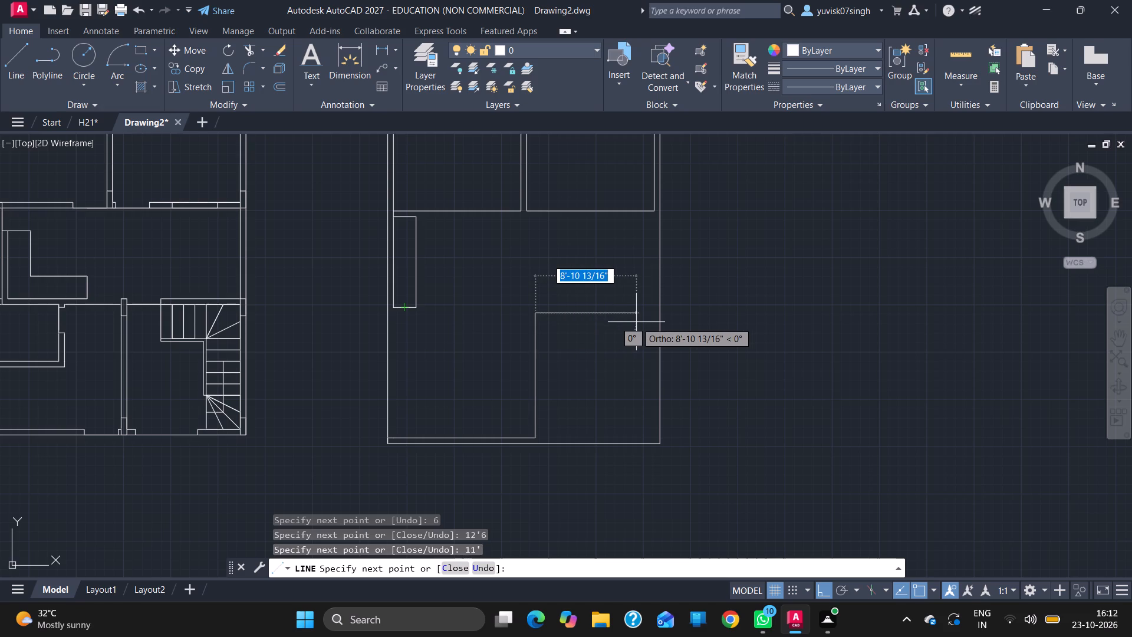
{"action": "key", "text": "6"}
{"action": "key", "text": "Return"}
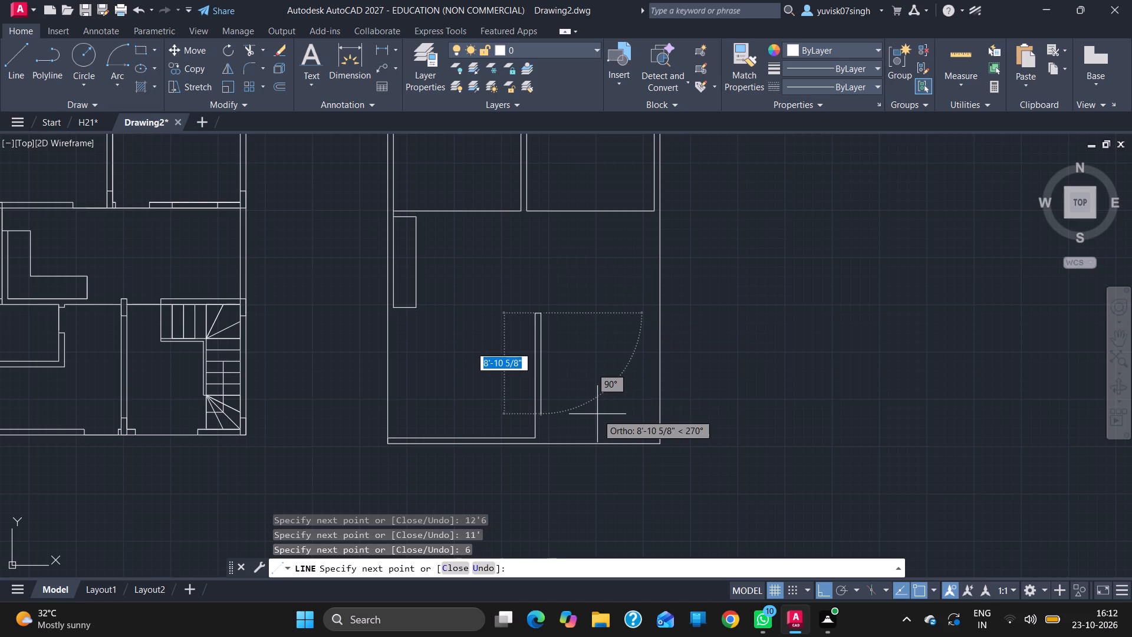
{"action": "type", "text": "11"}
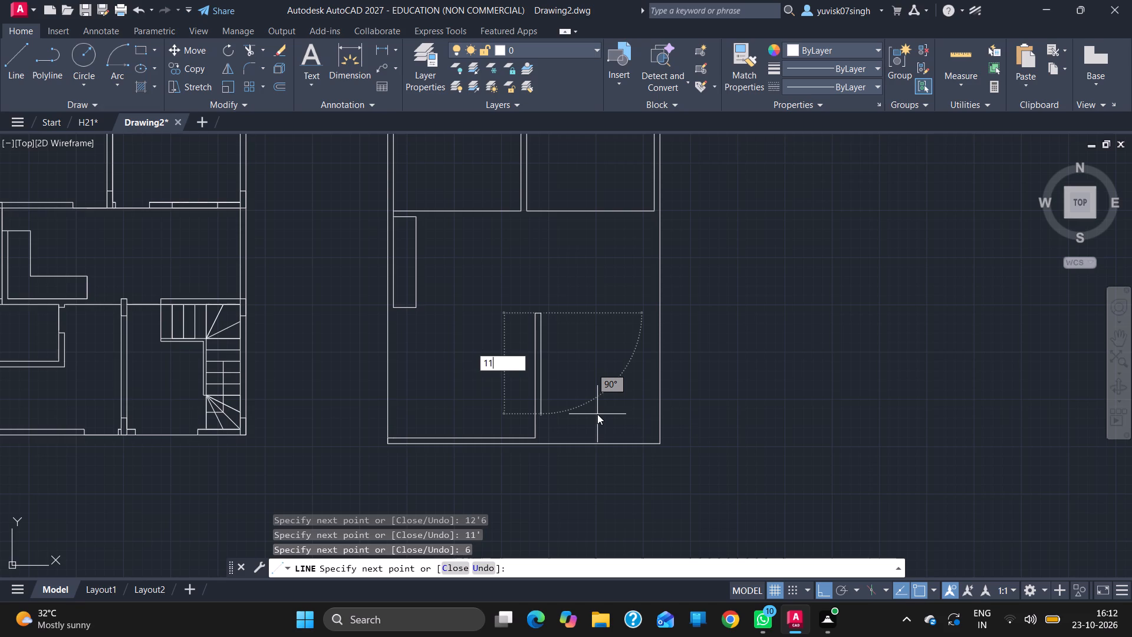
{"action": "key", "text": "apostrophe"}
{"action": "key", "text": "Return"}
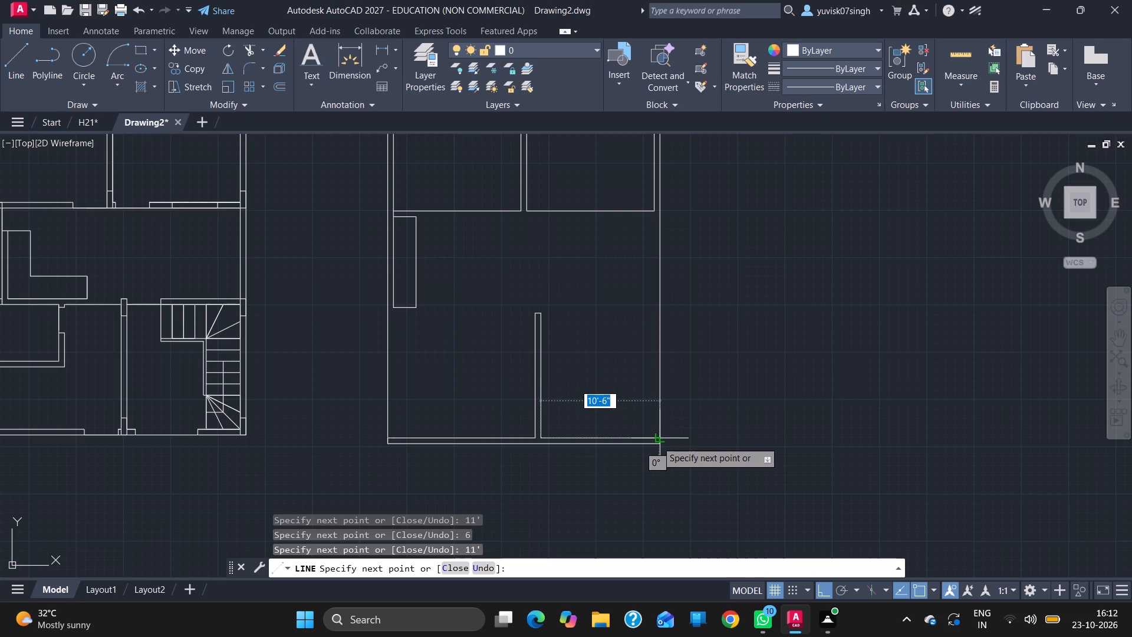
Continue the line 10' right, 4' up and back left to the dividing wall to close the lower-right room, and end it.
{"action": "key", "text": "1"}
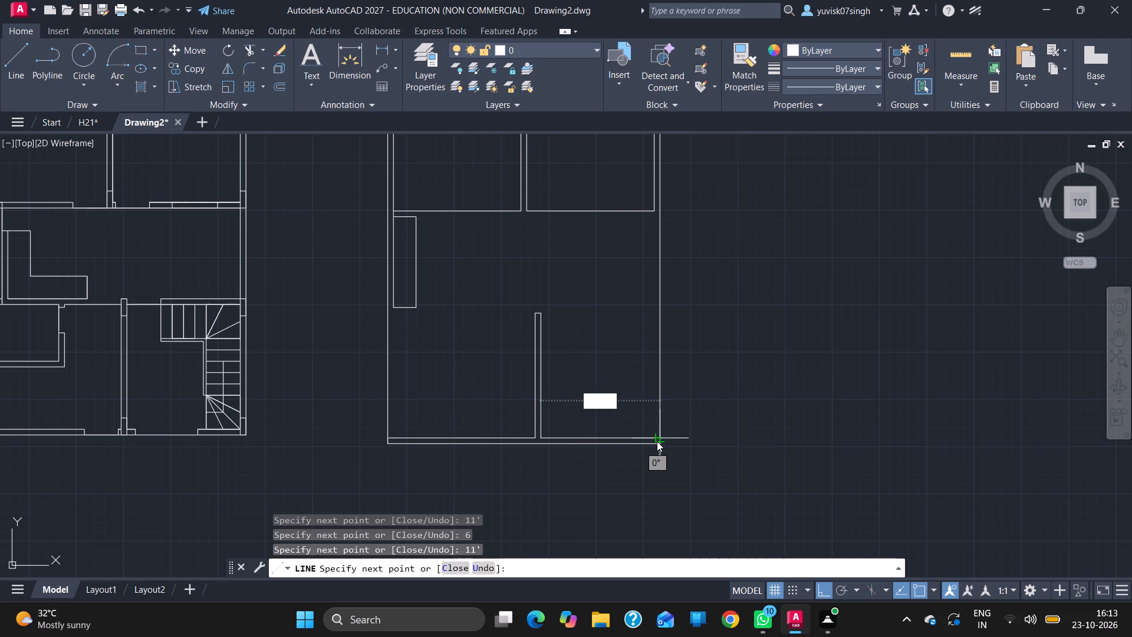
{"action": "type", "text": "0'"}
{"action": "key", "text": "Return"}
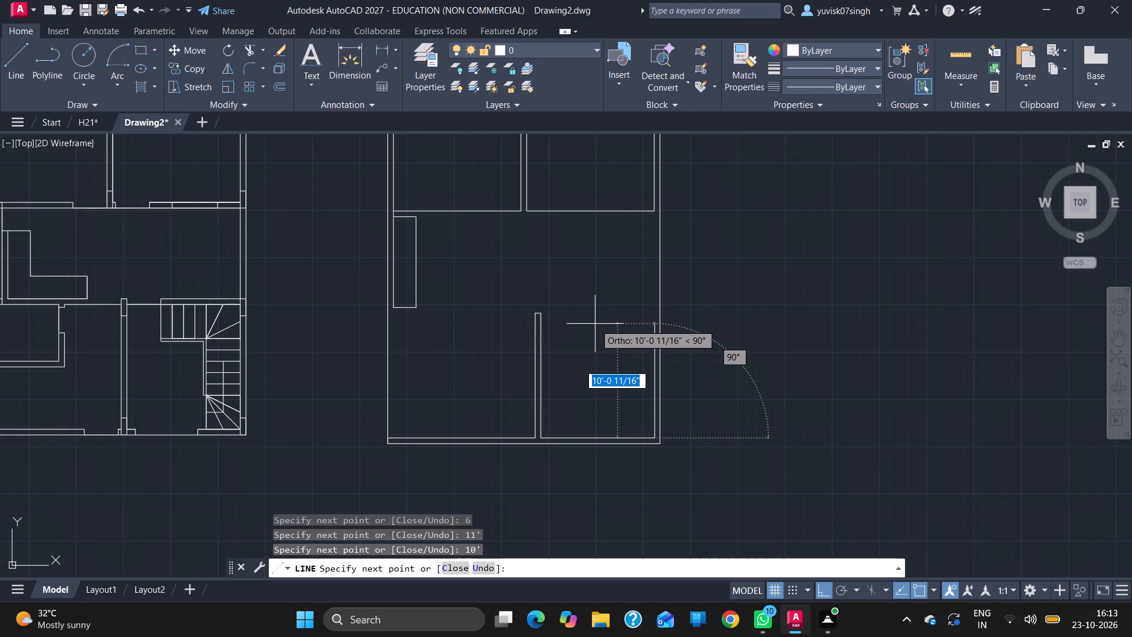
{"action": "type", "text": "4'"}
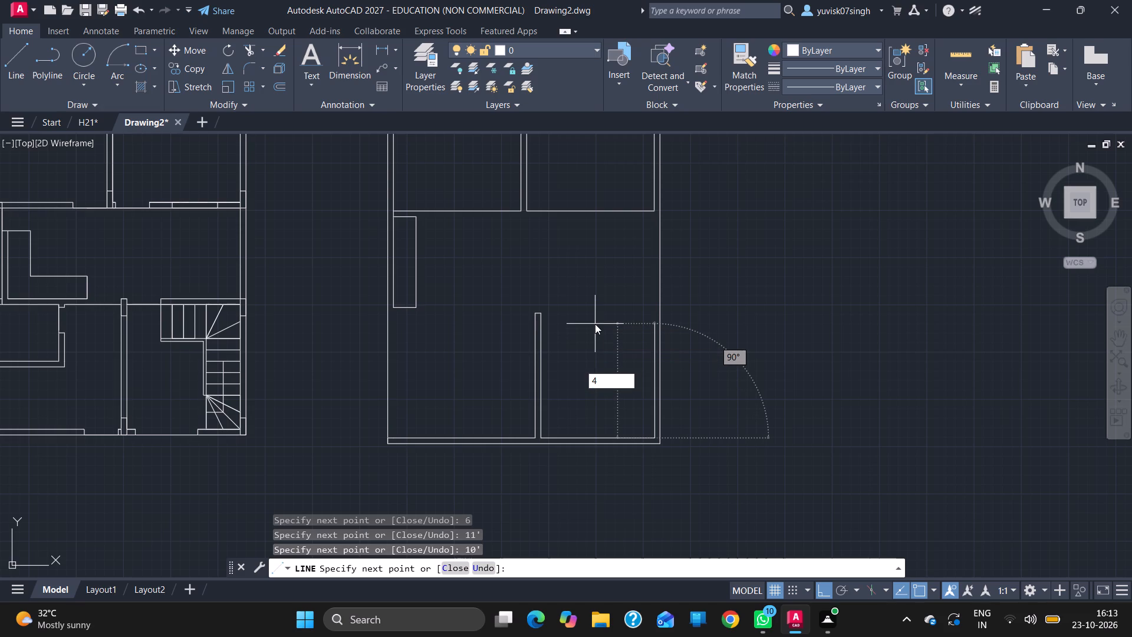
{"action": "key", "text": "Return"}
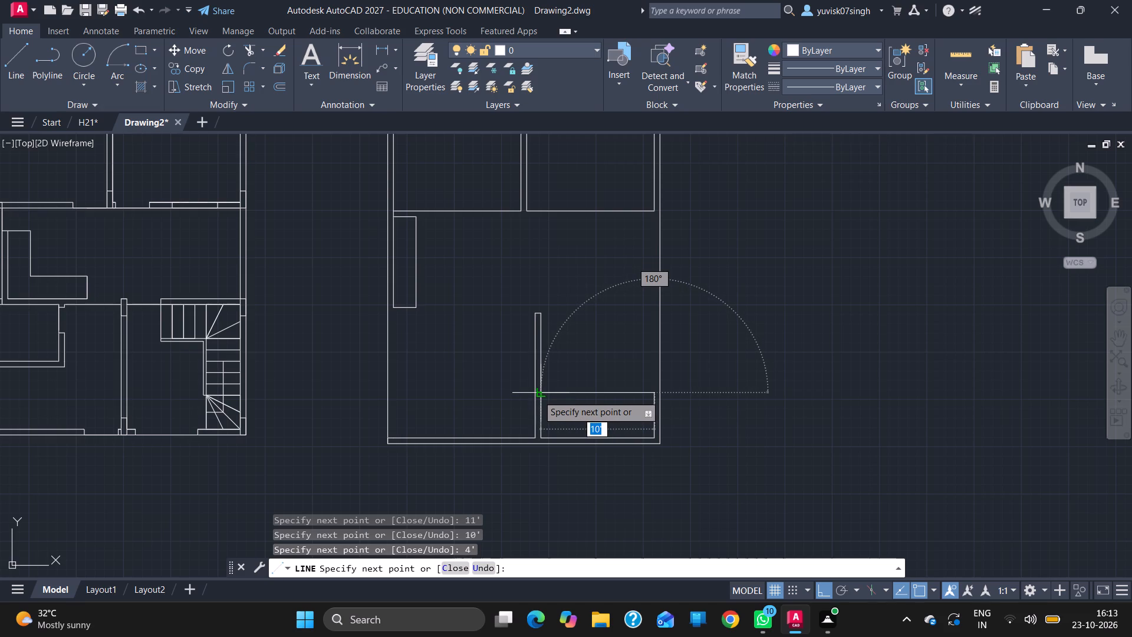
{"action": "left_click", "coordinate": [538, 395]}
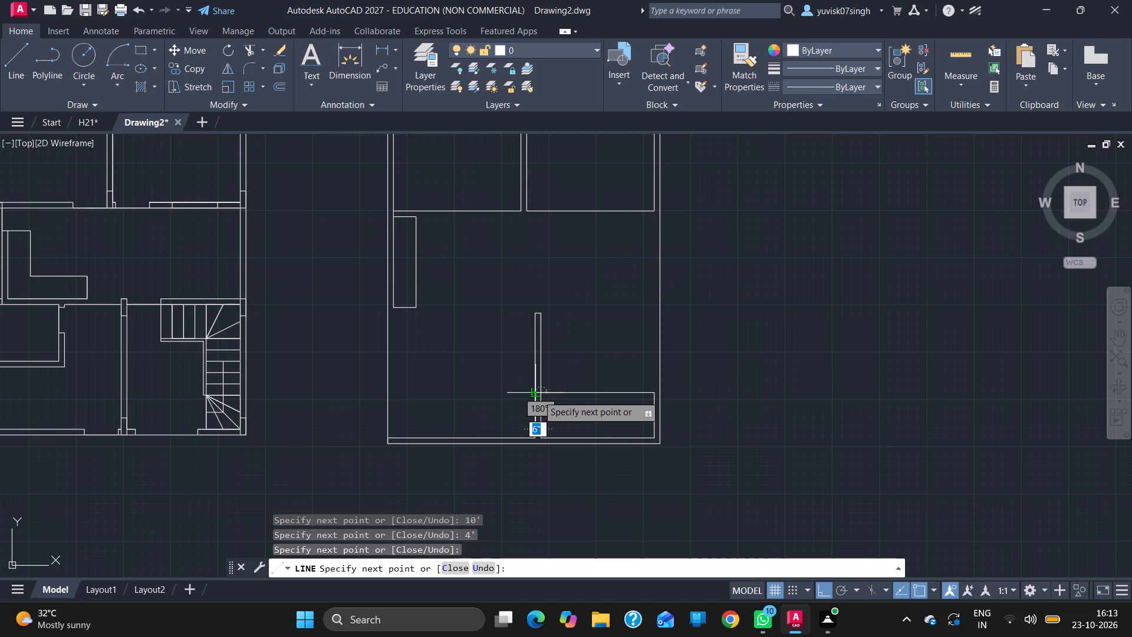
{"action": "key", "text": "Escape"}
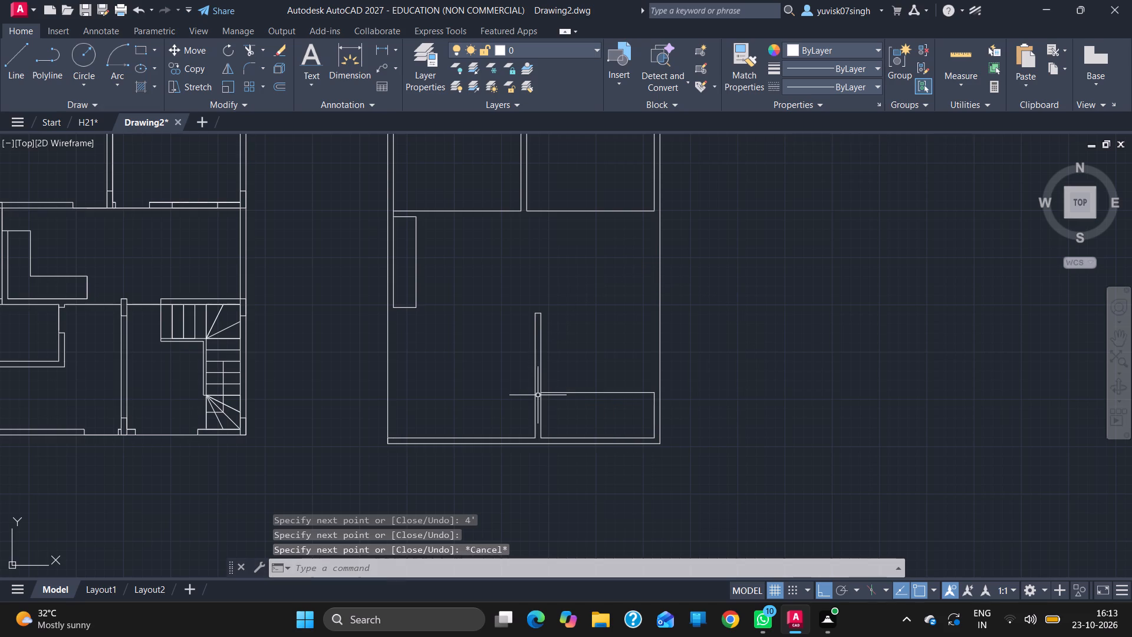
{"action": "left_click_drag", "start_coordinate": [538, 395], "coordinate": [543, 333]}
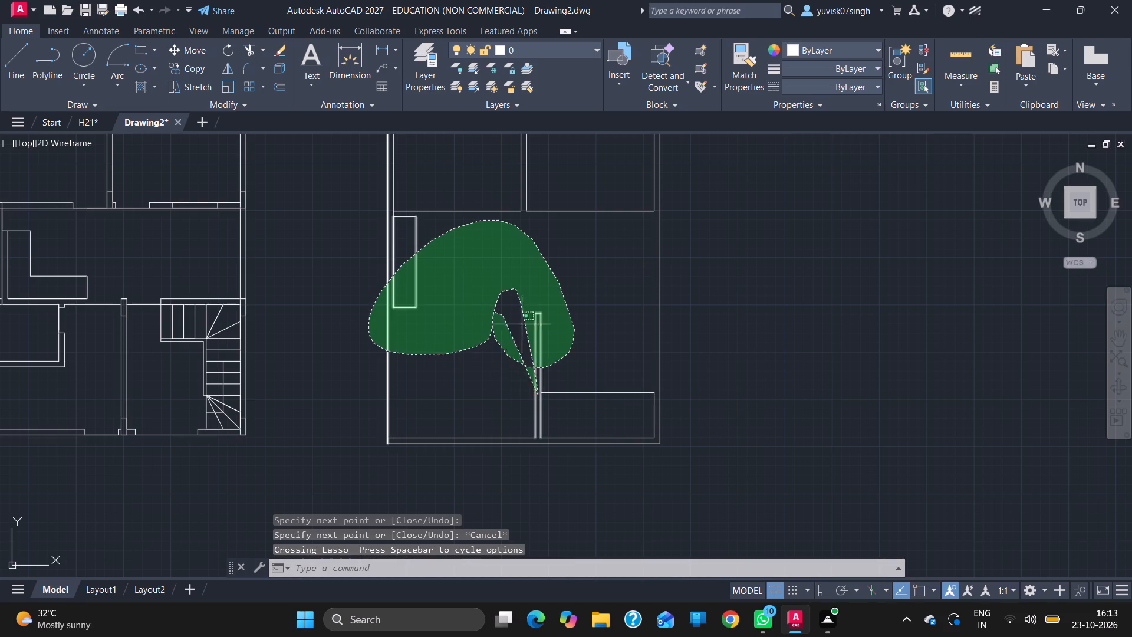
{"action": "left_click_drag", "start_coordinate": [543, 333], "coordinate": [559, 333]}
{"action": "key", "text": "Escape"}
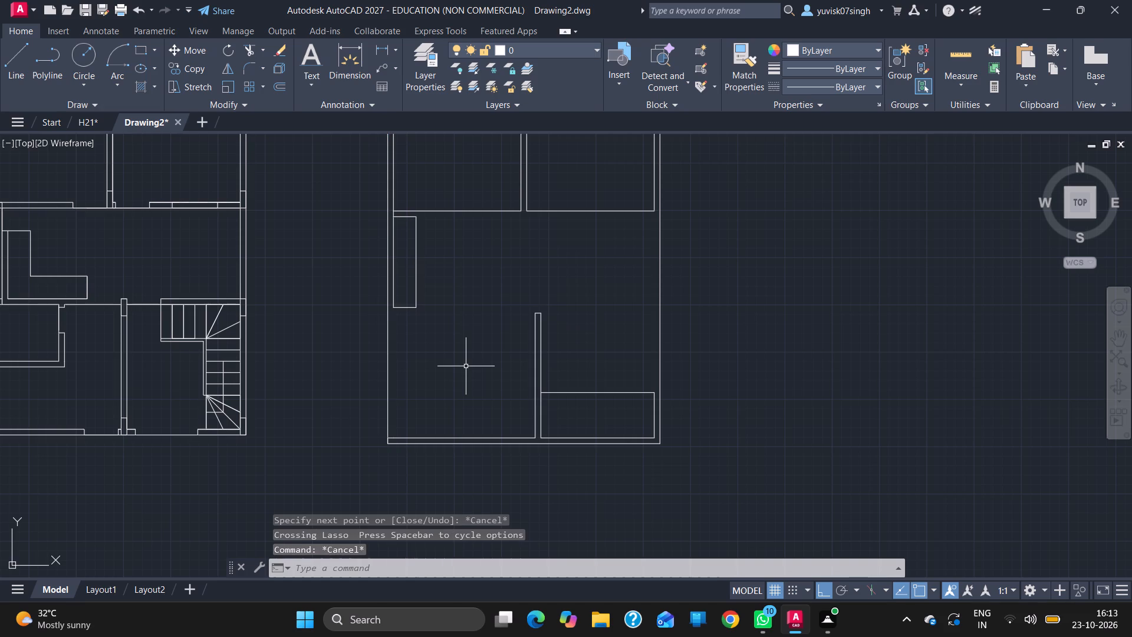
From the dividing wall's top-right corner, draw a line 10' right, then down to the 10' by 4' room's upper-right corner.
{"action": "left_click", "coordinate": [6, 42]}
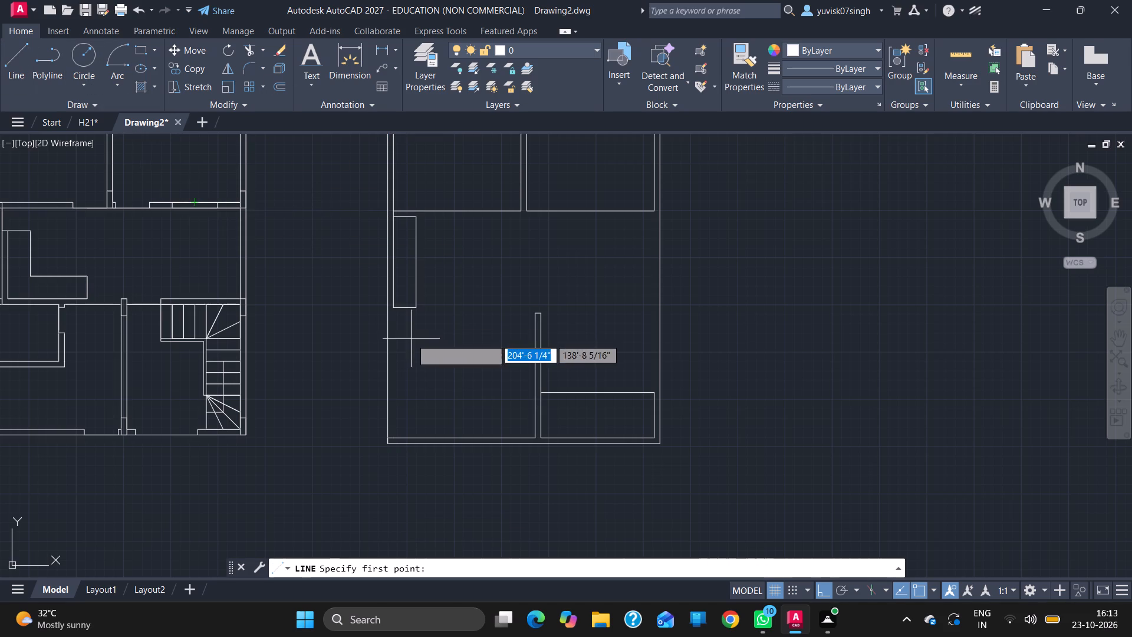
{"action": "left_click", "coordinate": [544, 315]}
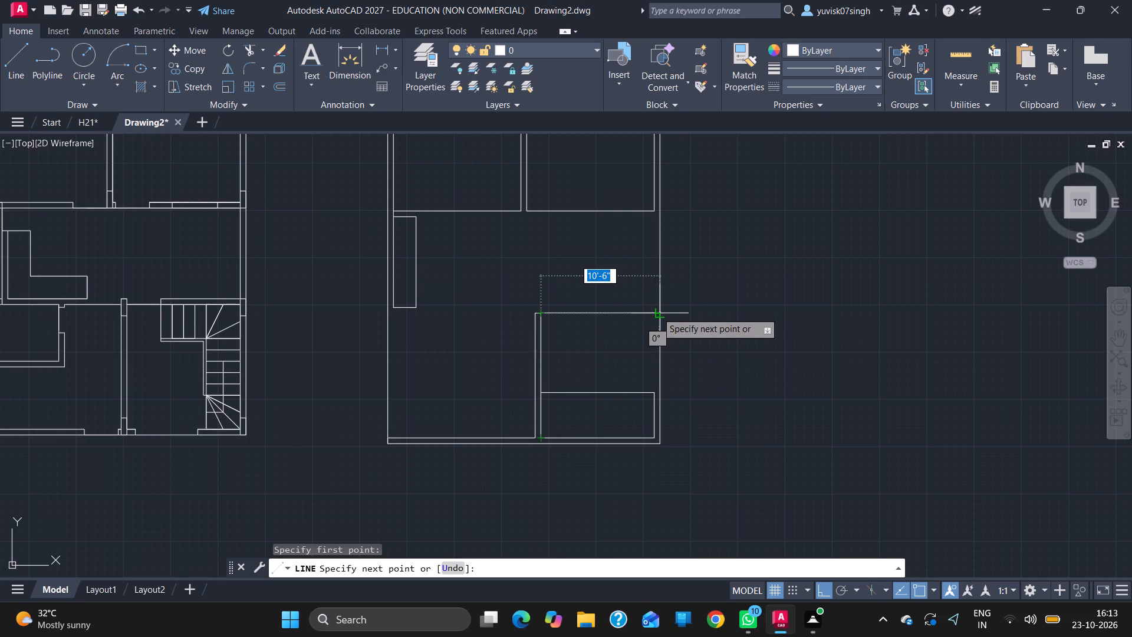
{"action": "key", "text": "1"}
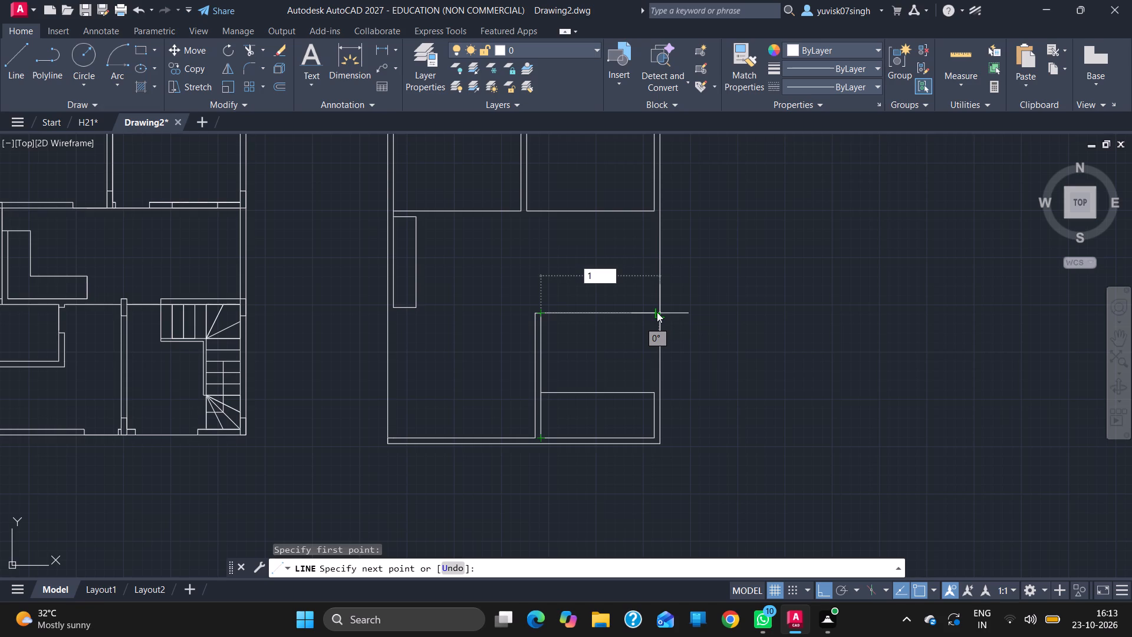
{"action": "type", "text": "0'"}
{"action": "key", "text": "Return"}
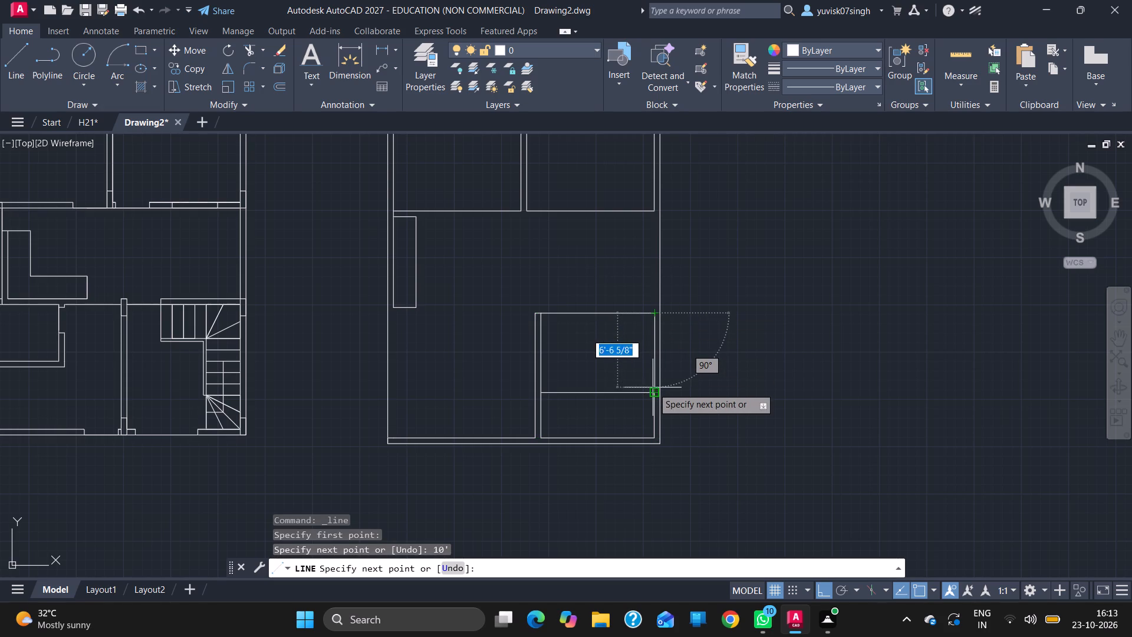
{"action": "left_click_drag", "start_coordinate": [652, 396], "coordinate": [652, 380]}
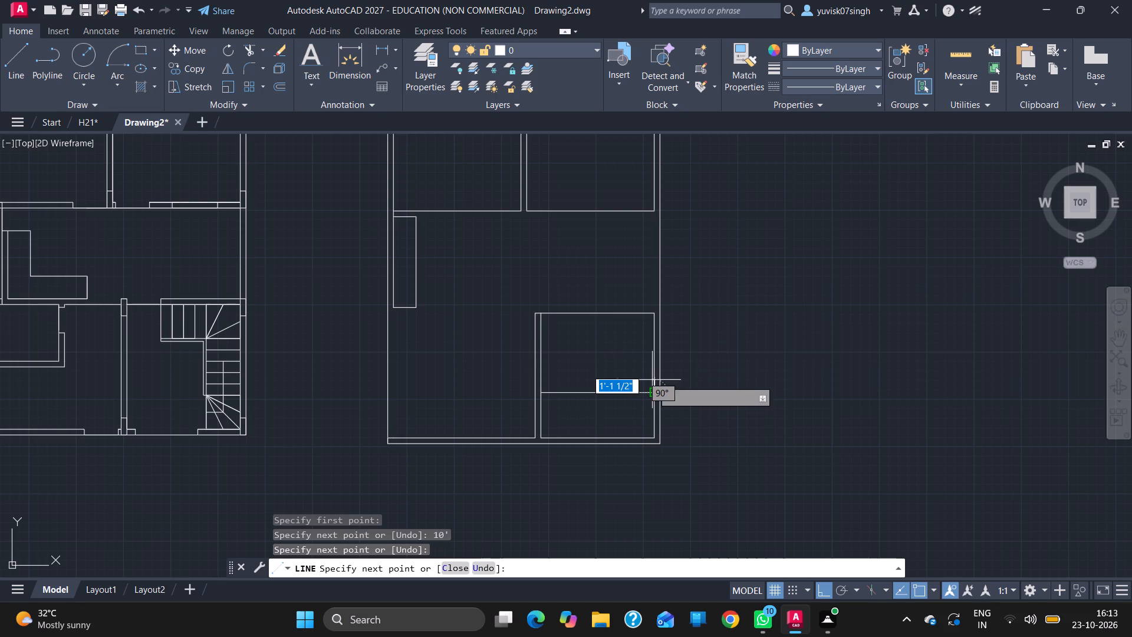
Continue 6" up and 10' left to the dividing wall to form the 6" wall above the 4' room, and end the line.
{"action": "key", "text": "6"}
{"action": "key", "text": "Return"}
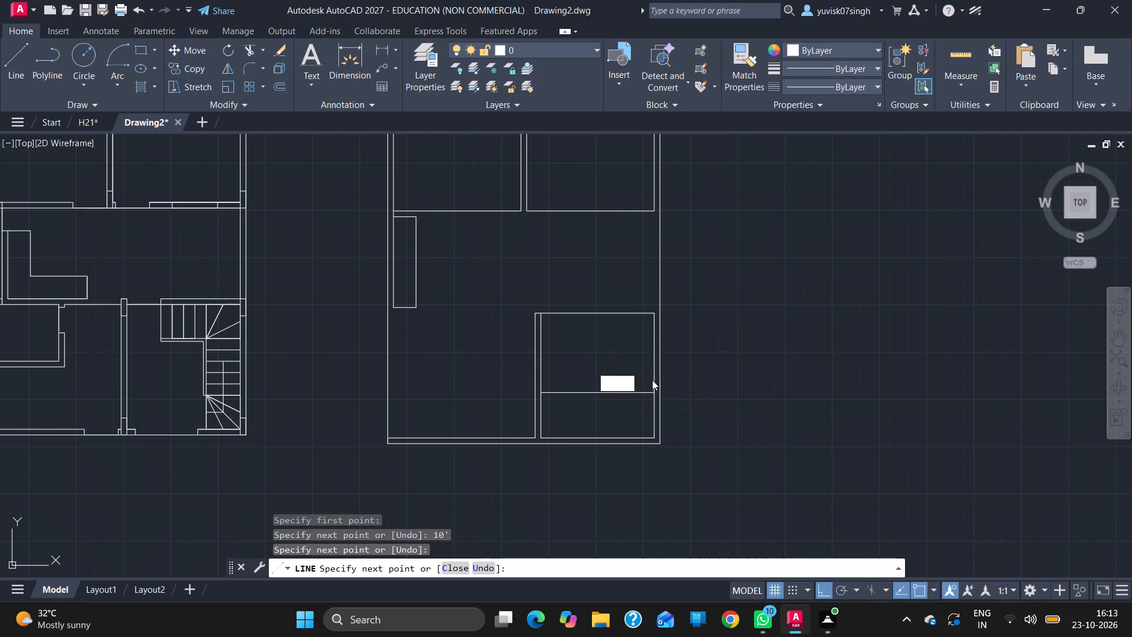
{"action": "left_click", "coordinate": [543, 388]}
{"action": "left_click", "coordinate": [543, 388]}
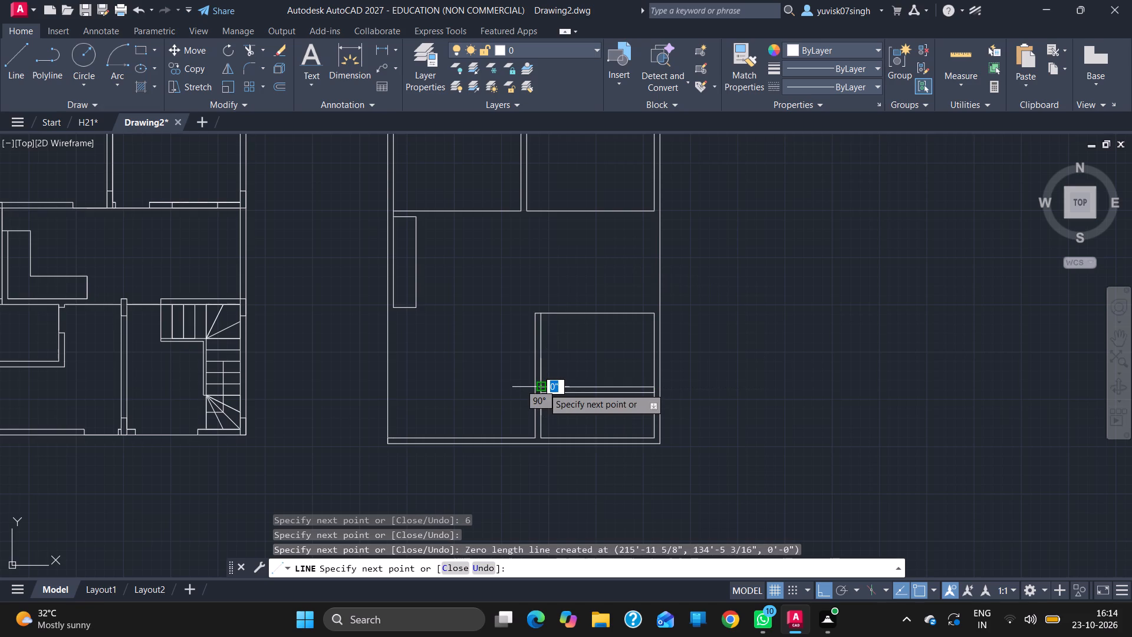
{"action": "key", "text": "Escape"}
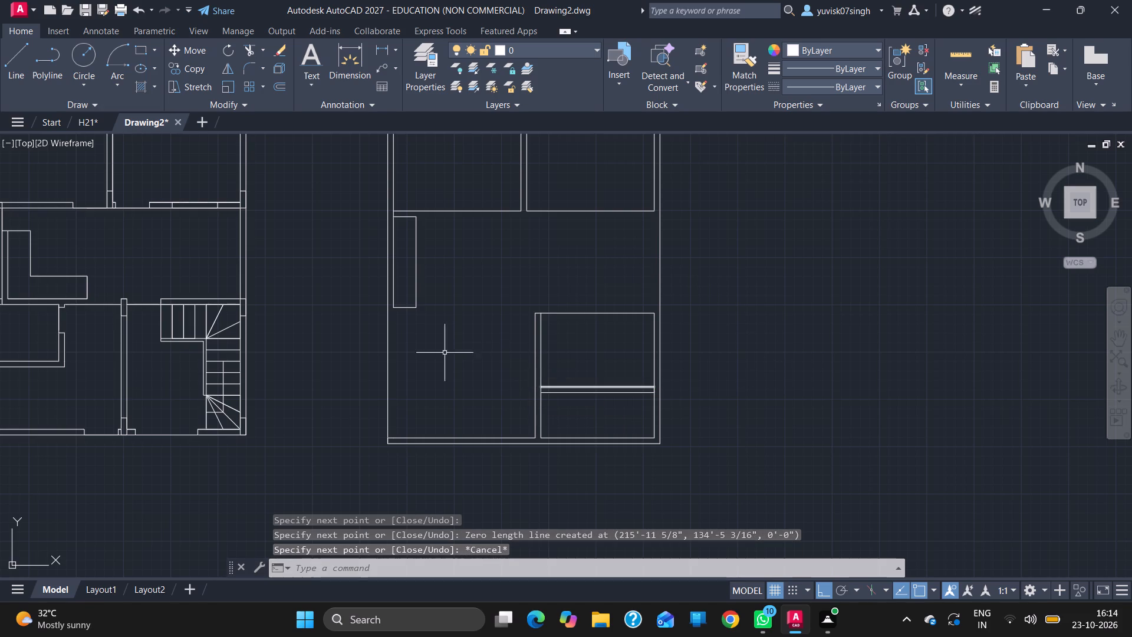
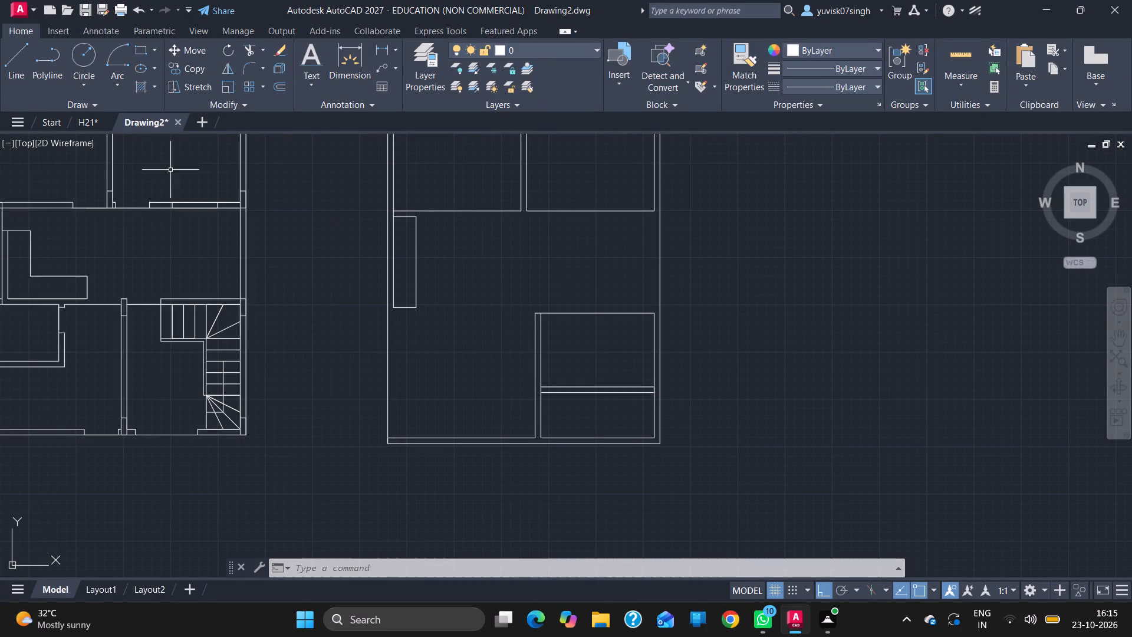
From the lower dividing wall's top-left corner, draw a line 12'6" left, 5' down, 7' right and up to the top line, enclosing the lower-left room.
{"action": "left_click", "coordinate": [12, 69]}
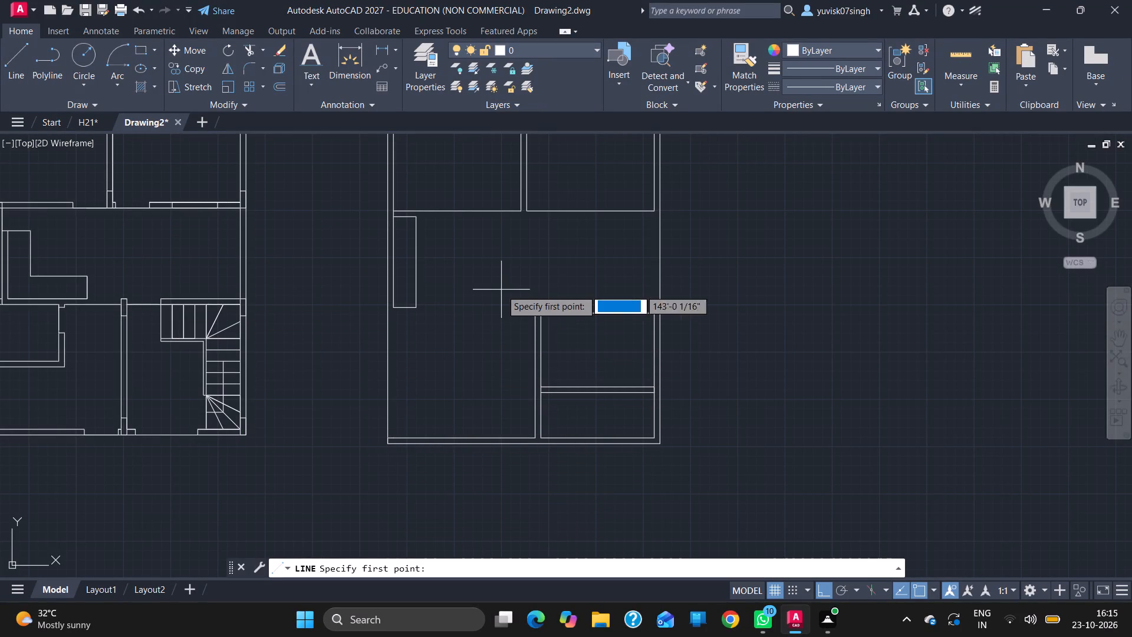
{"action": "left_click_drag", "start_coordinate": [531, 314], "coordinate": [480, 322]}
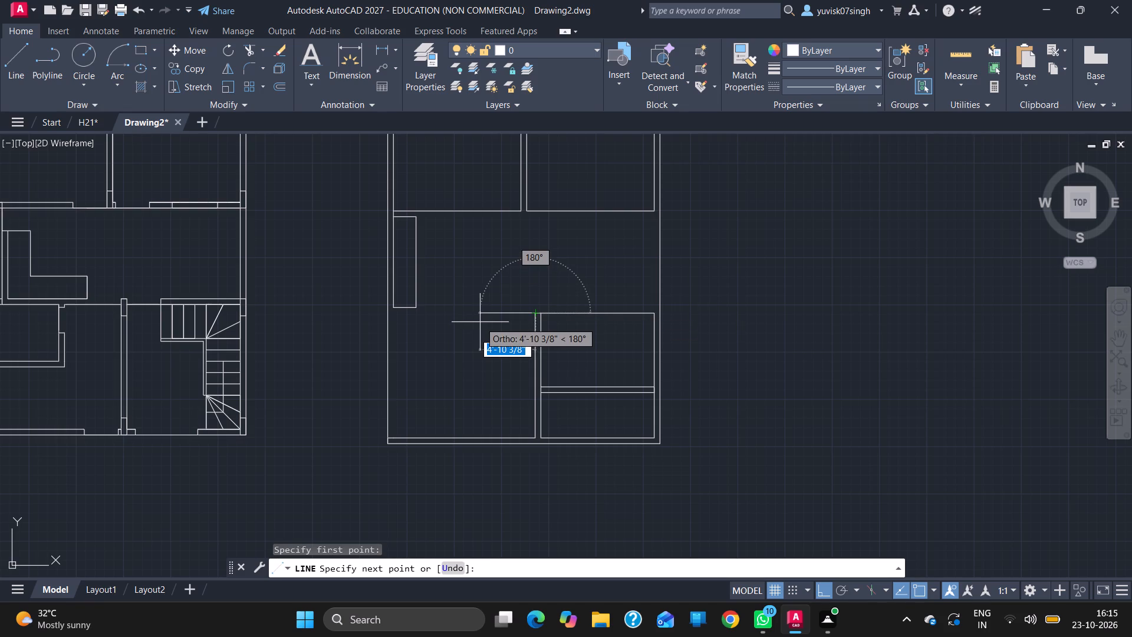
{"action": "left_click_drag", "start_coordinate": [480, 322], "coordinate": [429, 325]}
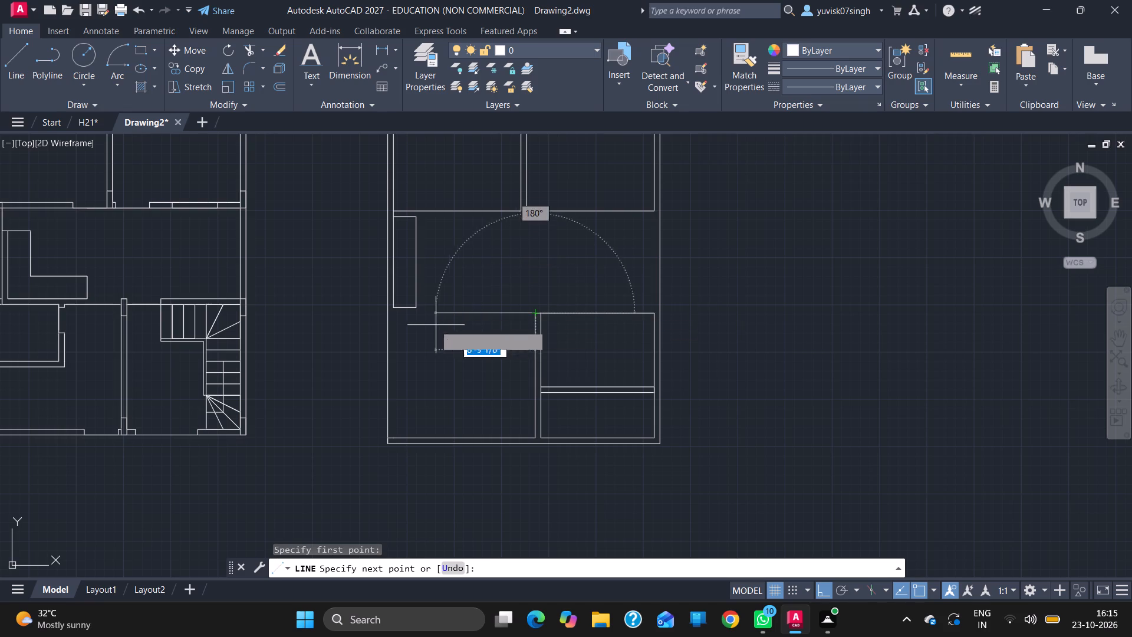
{"action": "left_click_drag", "start_coordinate": [429, 325], "coordinate": [389, 315]}
{"action": "type", "text": "12"}
{"action": "key", "text": "apostrophe"}
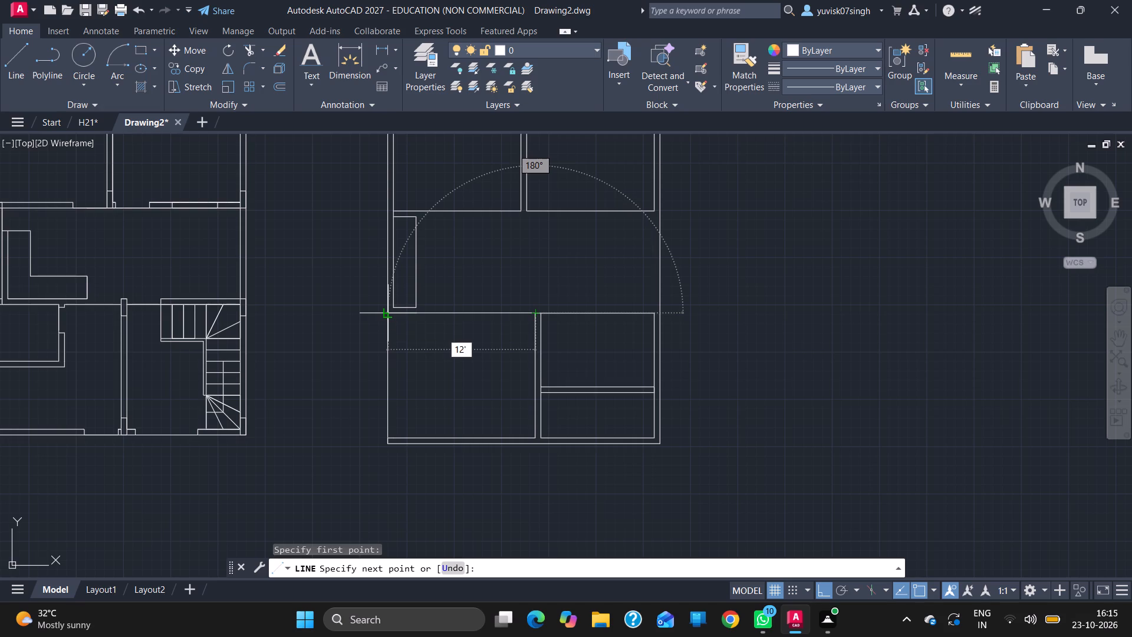
{"action": "key", "text": "6"}
{"action": "key", "text": "Return"}
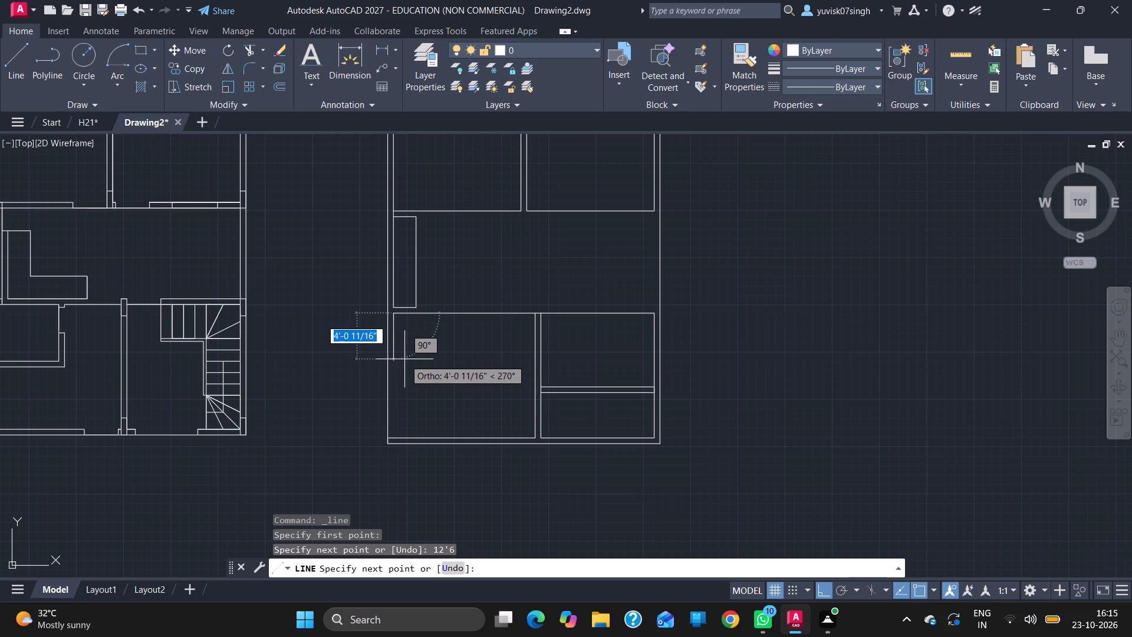
{"action": "key", "text": "6"}
{"action": "key", "text": "BackSpace"}
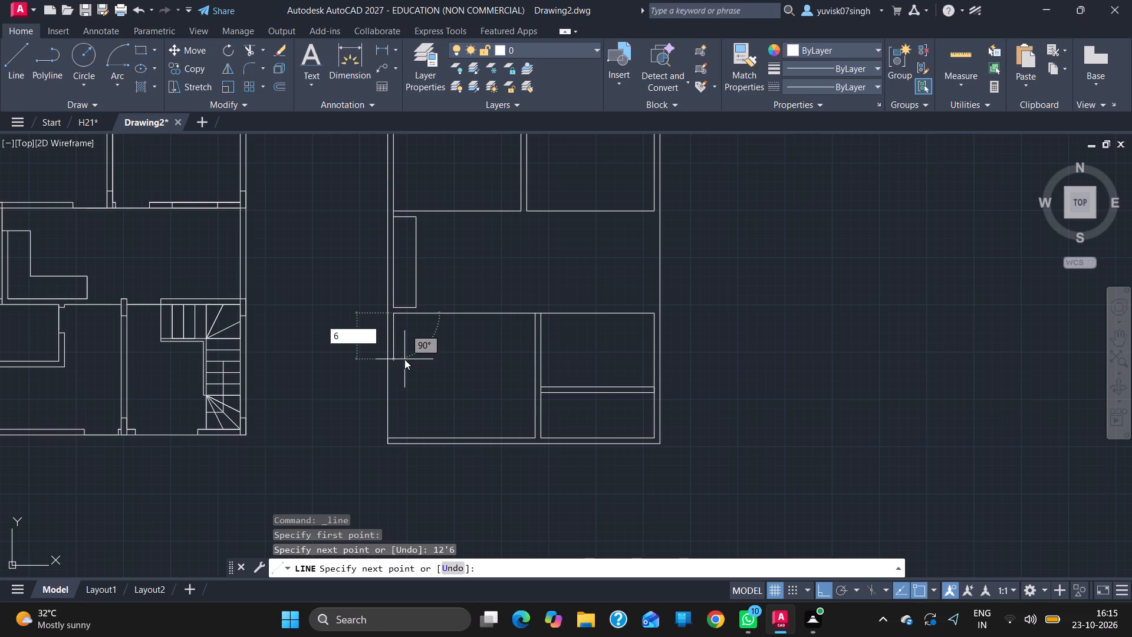
{"action": "key", "text": "5"}
{"action": "key", "text": "apostrophe"}
{"action": "key", "text": "Return"}
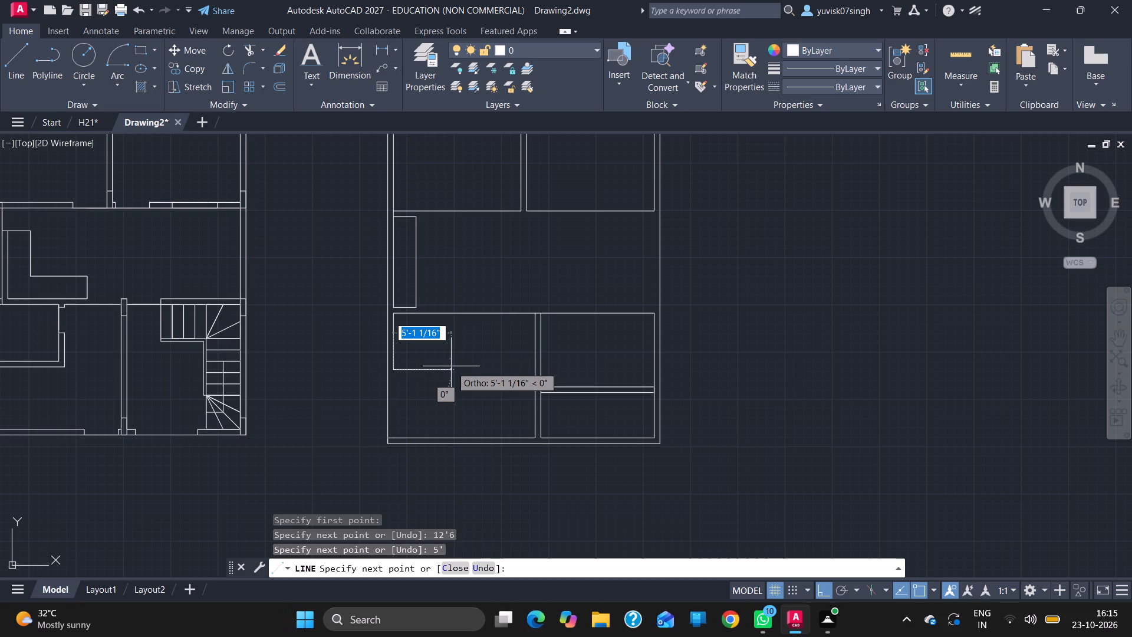
{"action": "key", "text": "7"}
{"action": "key", "text": "apostrophe"}
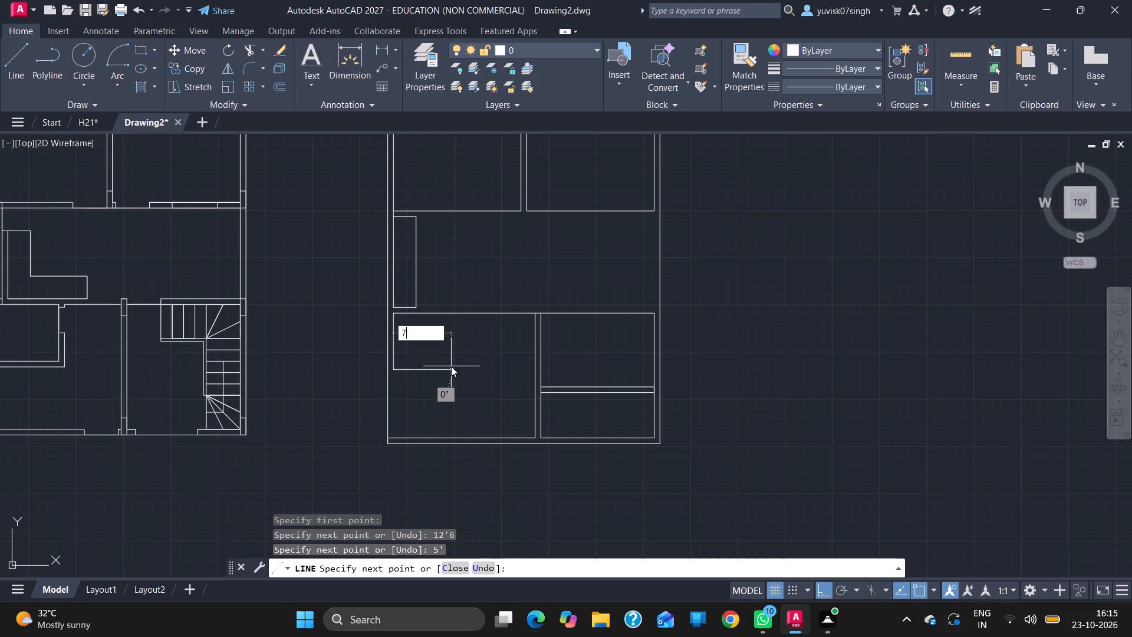
{"action": "key", "text": "Return"}
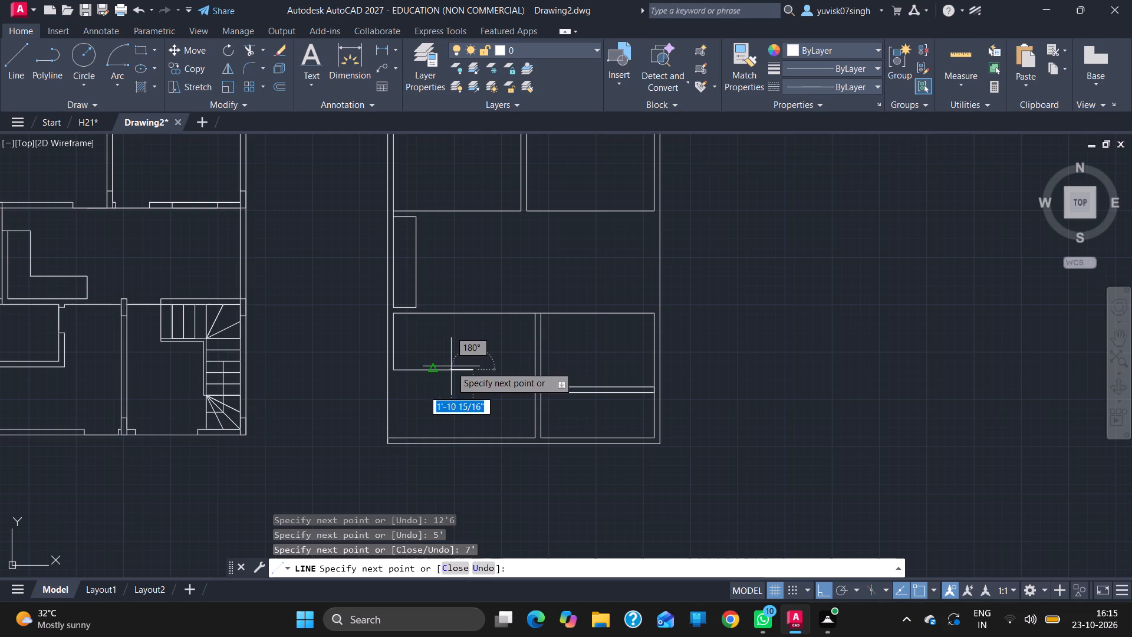
{"action": "left_click", "coordinate": [472, 312]}
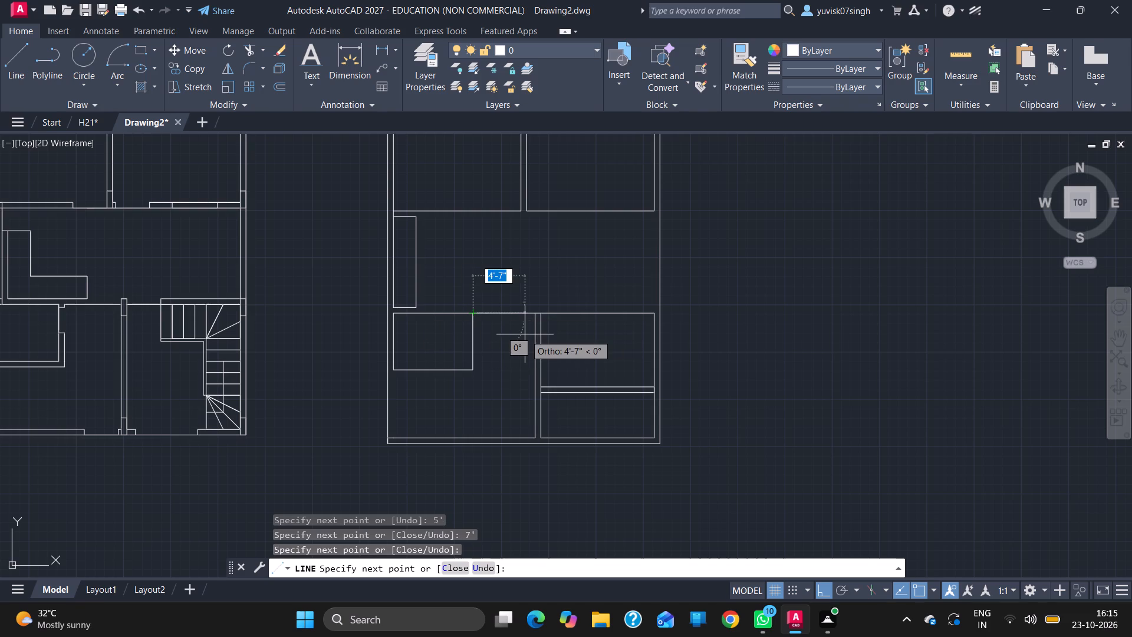
Continue the line 6" right, 5' and 6" down, 7' and 6" left, then down to the inner bottom-left corner, and end it.
{"action": "key", "text": "6"}
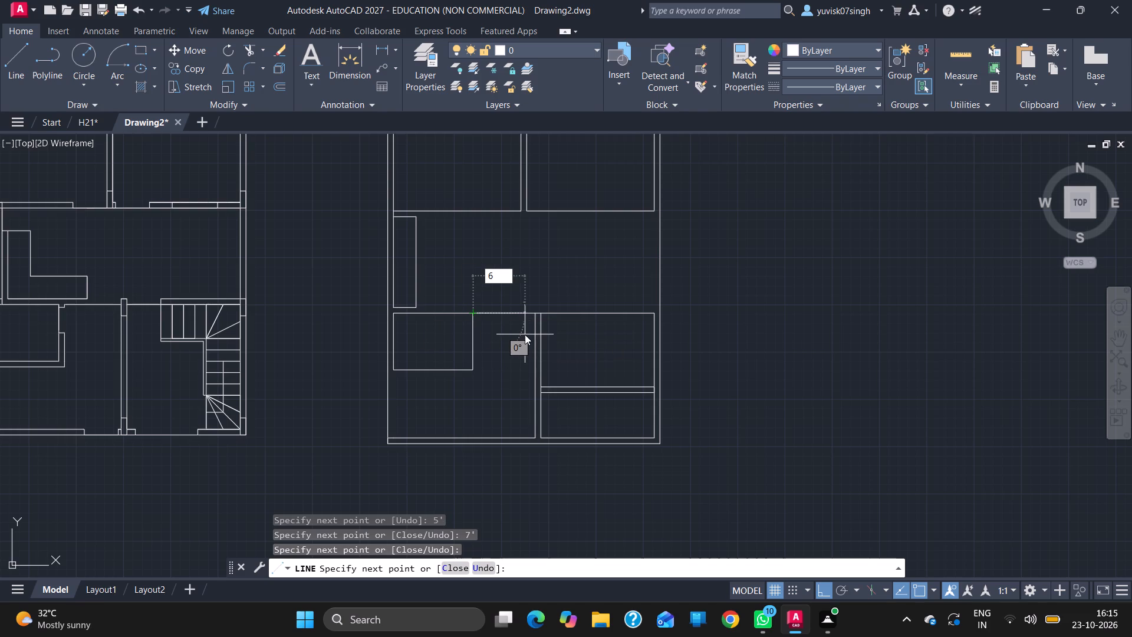
{"action": "key", "text": "Return"}
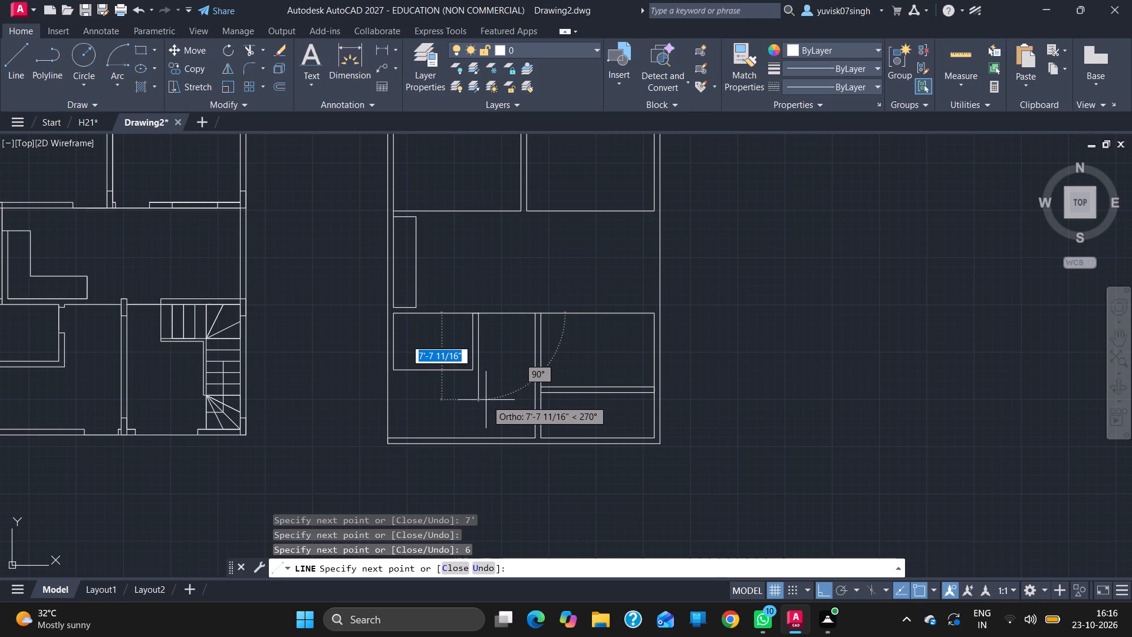
{"action": "key", "text": "5"}
{"action": "key", "text": "apostrophe"}
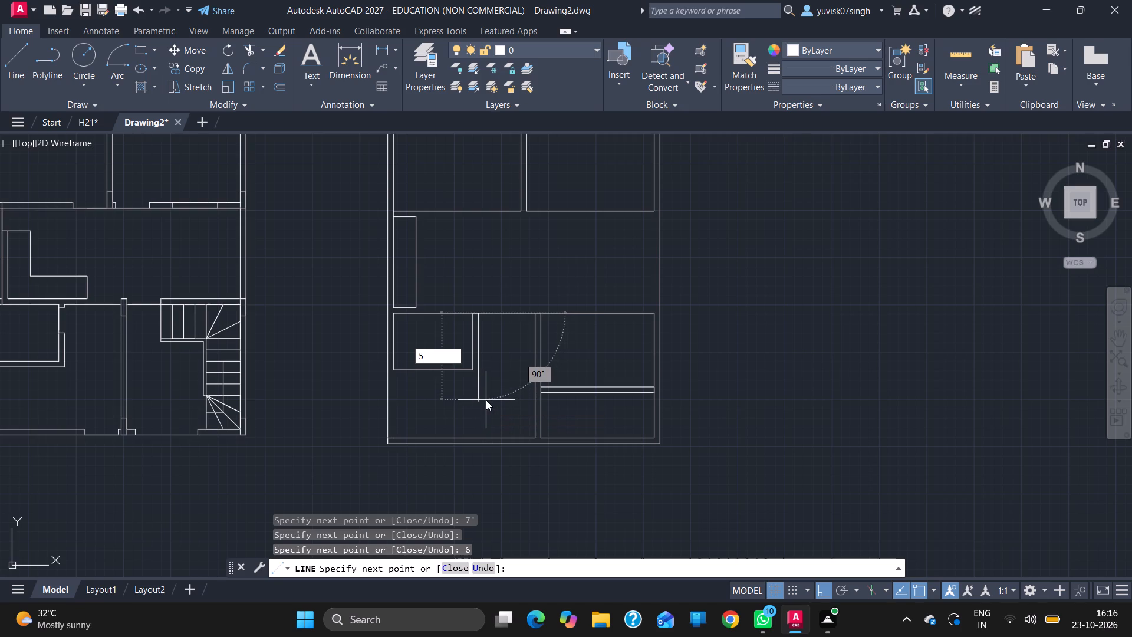
{"action": "key", "text": "Return"}
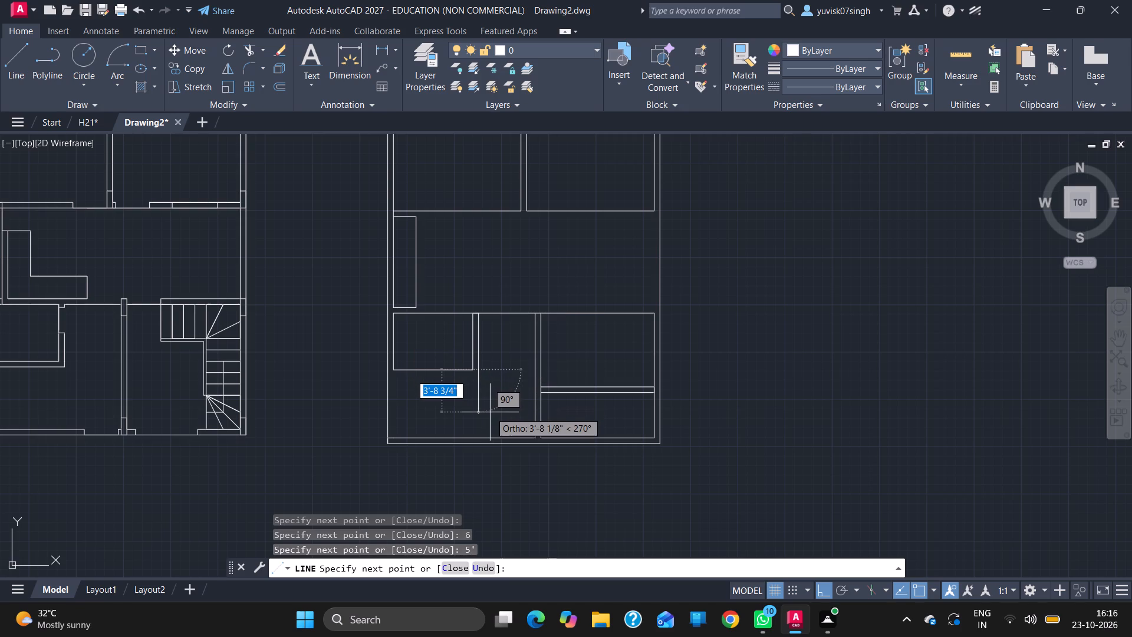
{"action": "key", "text": "6"}
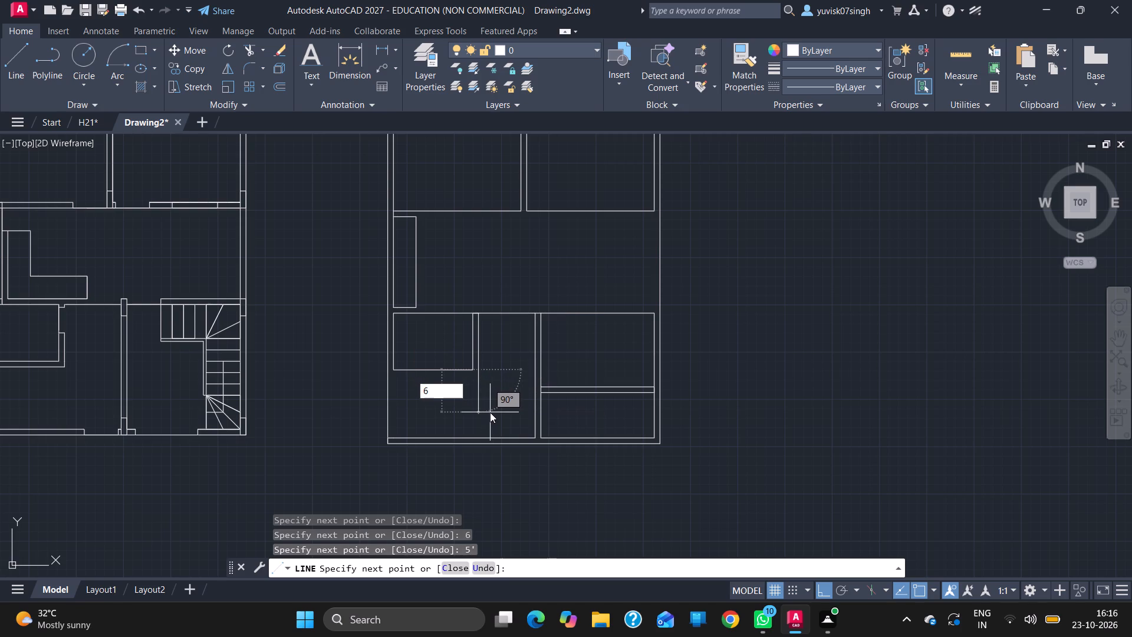
{"action": "key", "text": "Return"}
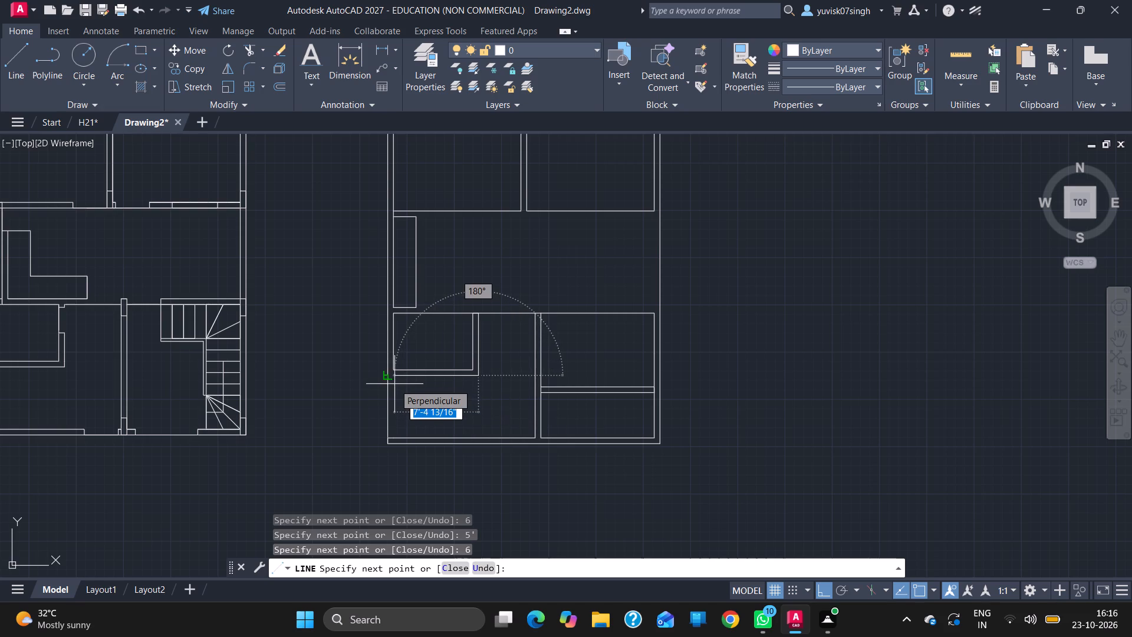
{"action": "type", "text": "7'"}
{"action": "key", "text": "Return"}
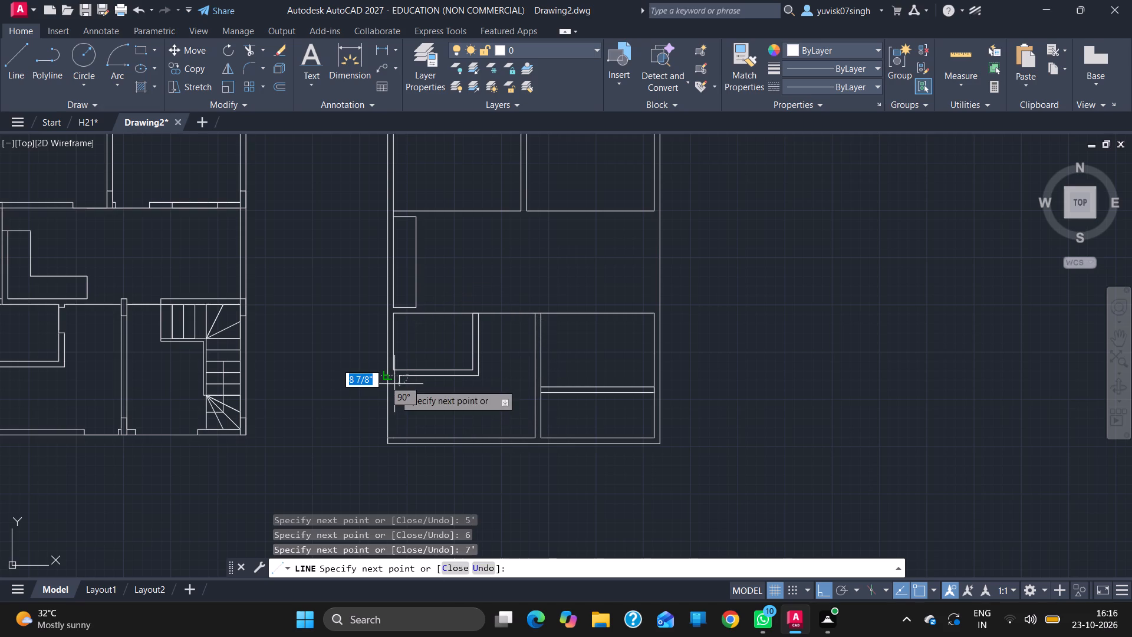
{"action": "key", "text": "6"}
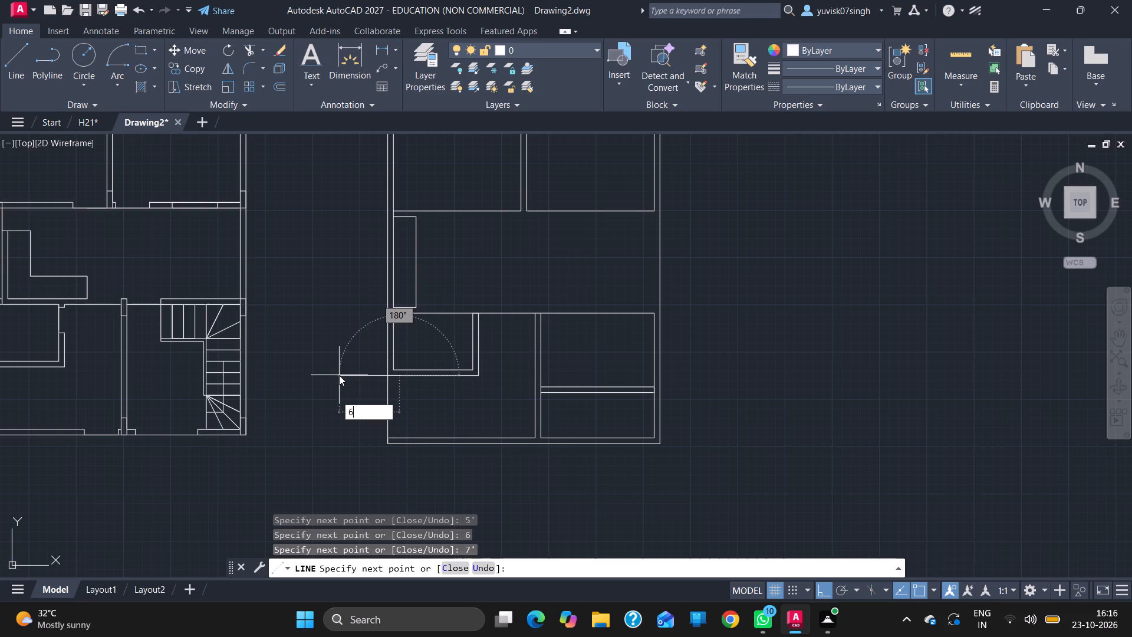
{"action": "key", "text": "Return"}
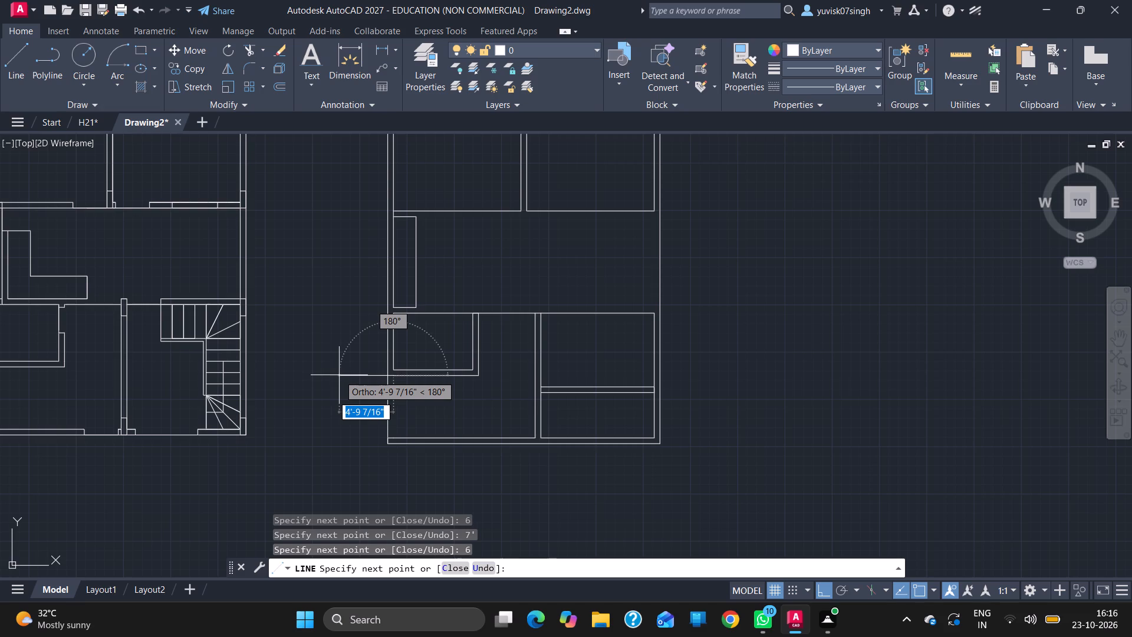
{"action": "left_click", "coordinate": [394, 439]}
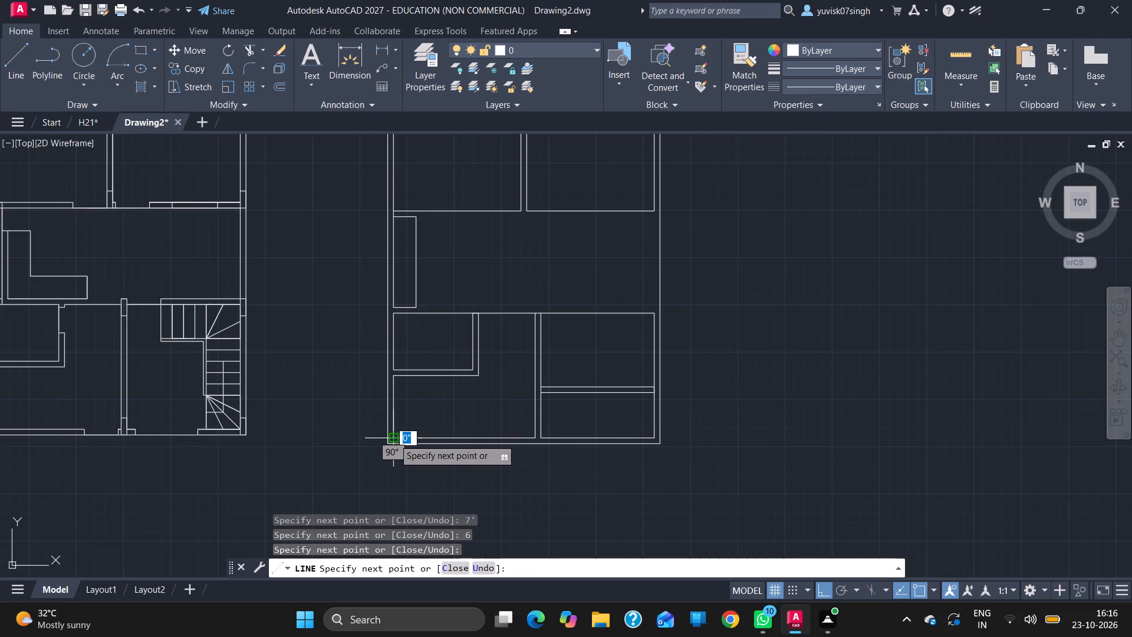
{"action": "key", "text": "Escape"}
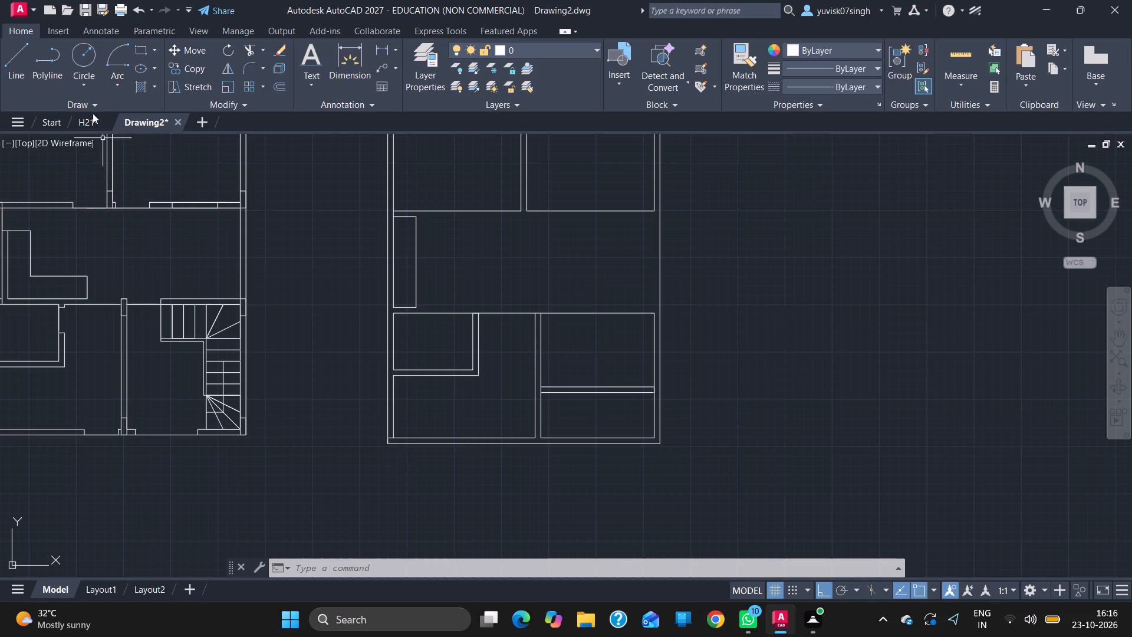
From the upper-right room's lower-right corner, draw 6" and 8' down, left to the 2' by 8' rectangle, up its side and back right; end the line.
{"action": "left_click", "coordinate": [17, 83]}
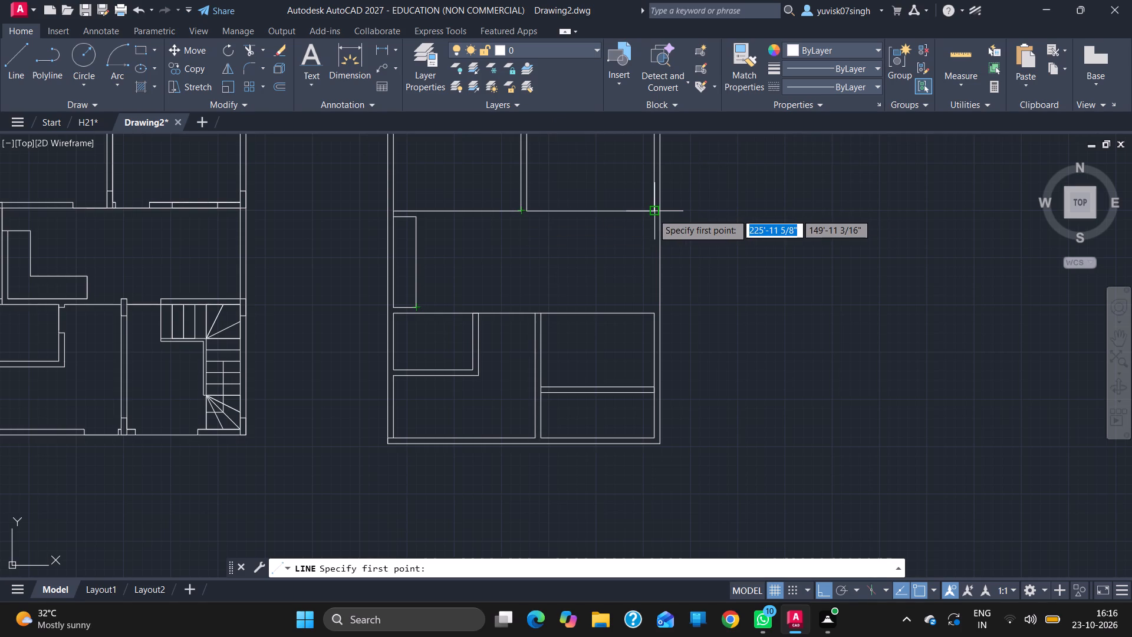
{"action": "left_click_drag", "start_coordinate": [653, 214], "coordinate": [656, 317]}
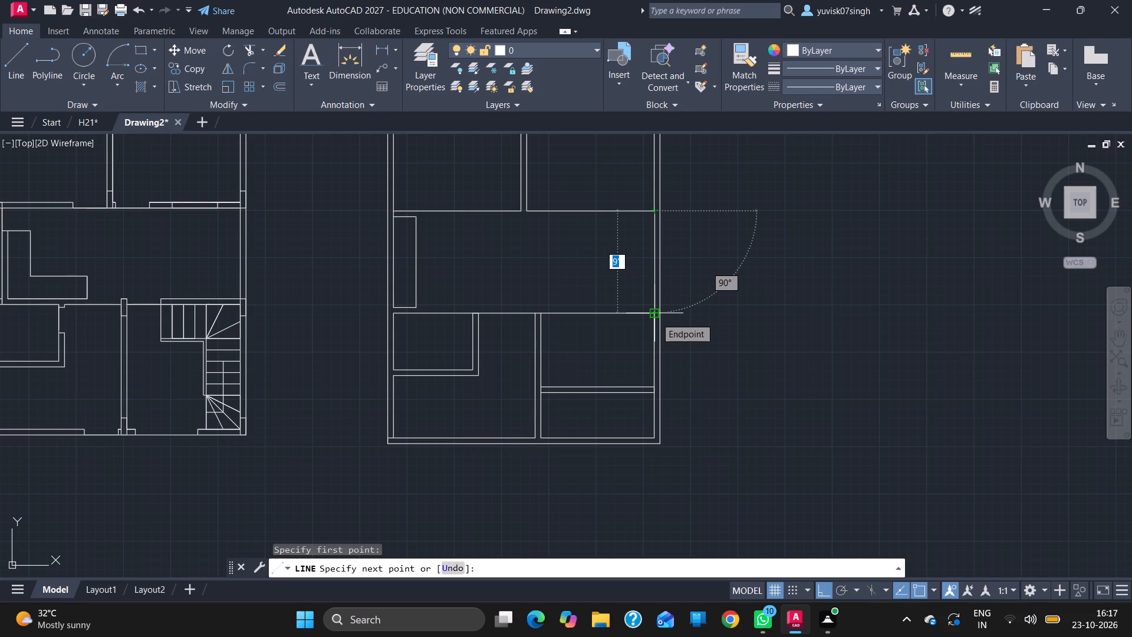
{"action": "key", "text": "6"}
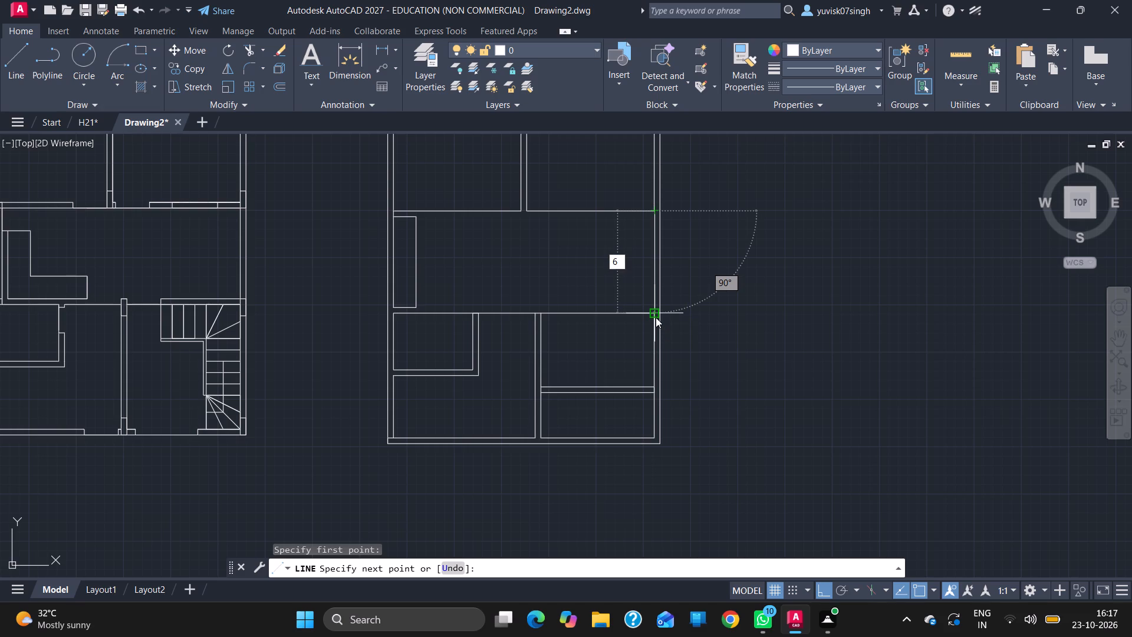
{"action": "key", "text": "Return"}
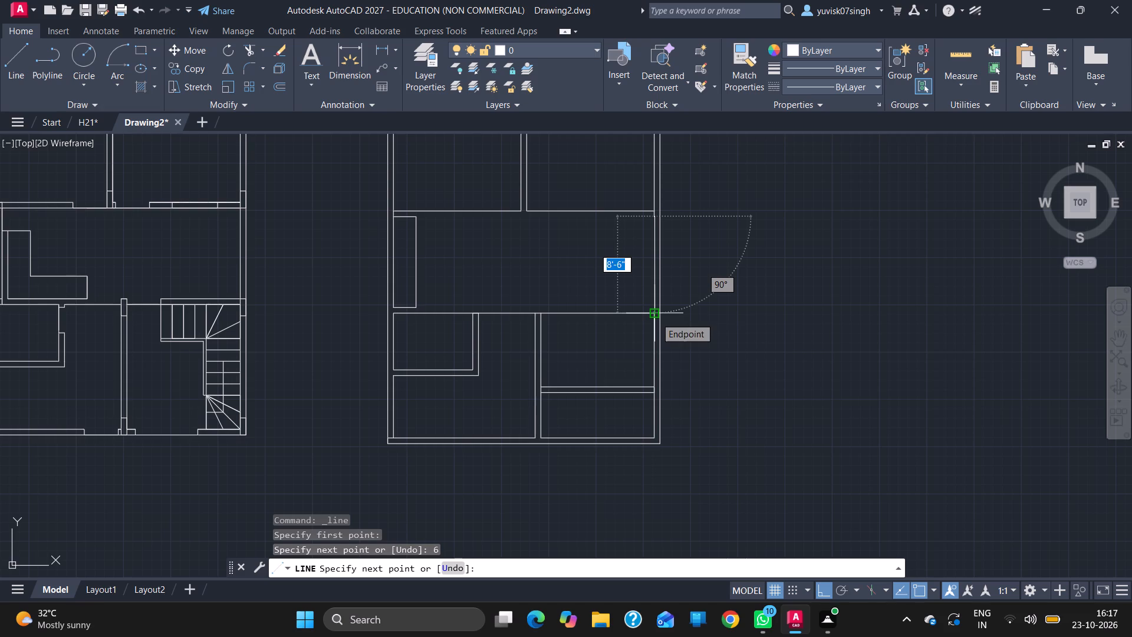
{"action": "type", "text": "8'"}
{"action": "key", "text": "Return"}
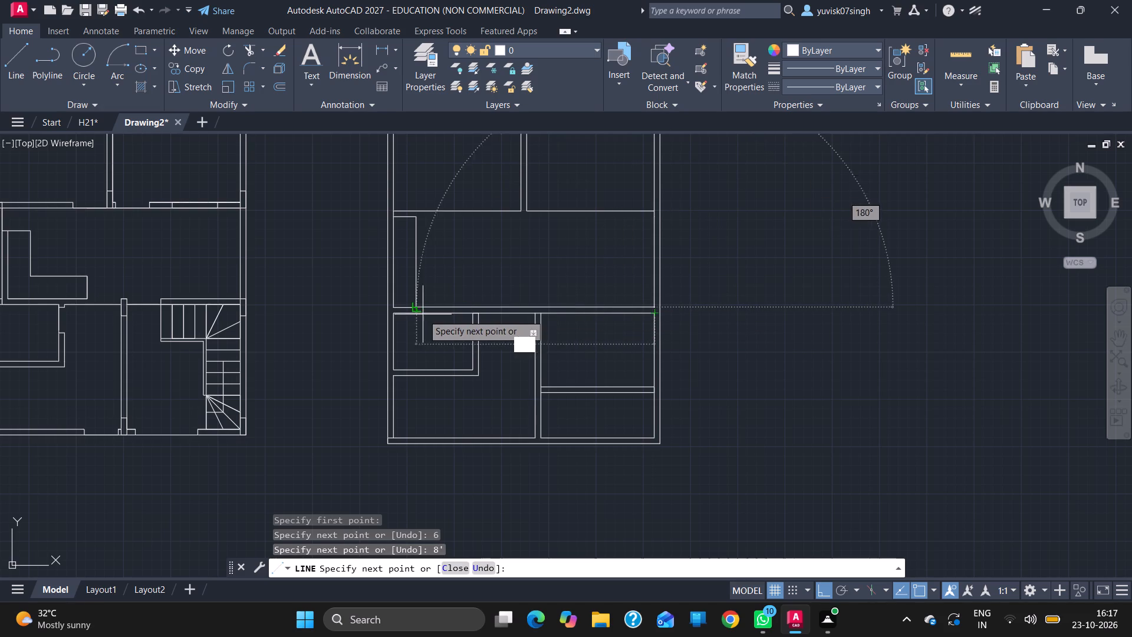
{"action": "left_click_drag", "start_coordinate": [413, 310], "coordinate": [413, 189]}
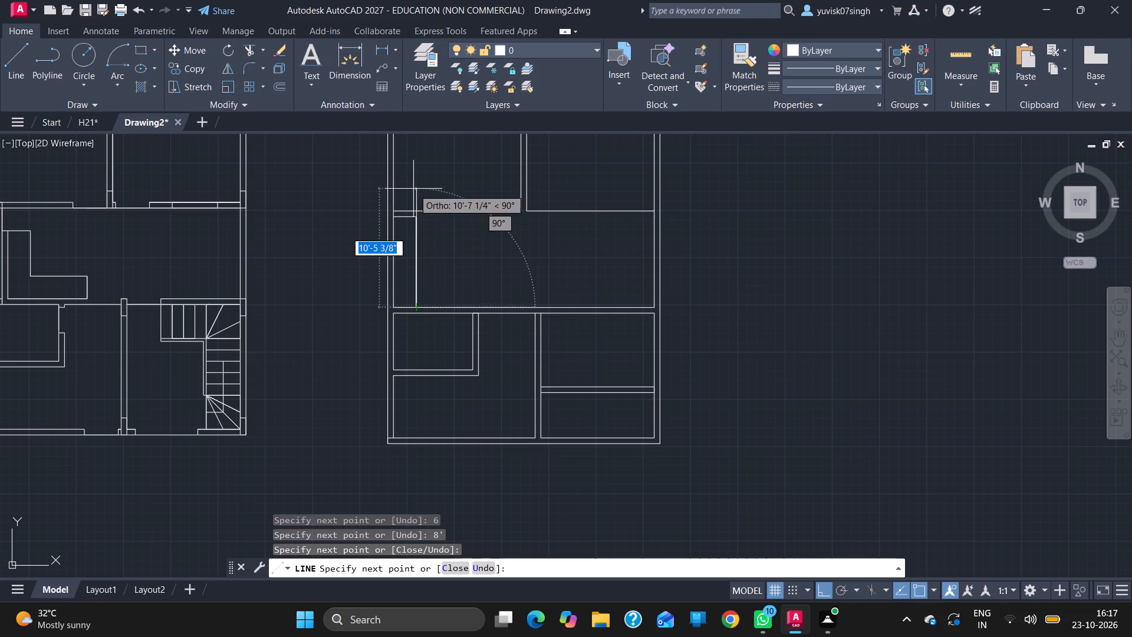
{"action": "left_click_drag", "start_coordinate": [413, 189], "coordinate": [416, 221]}
{"action": "left_click", "coordinate": [416, 219]}
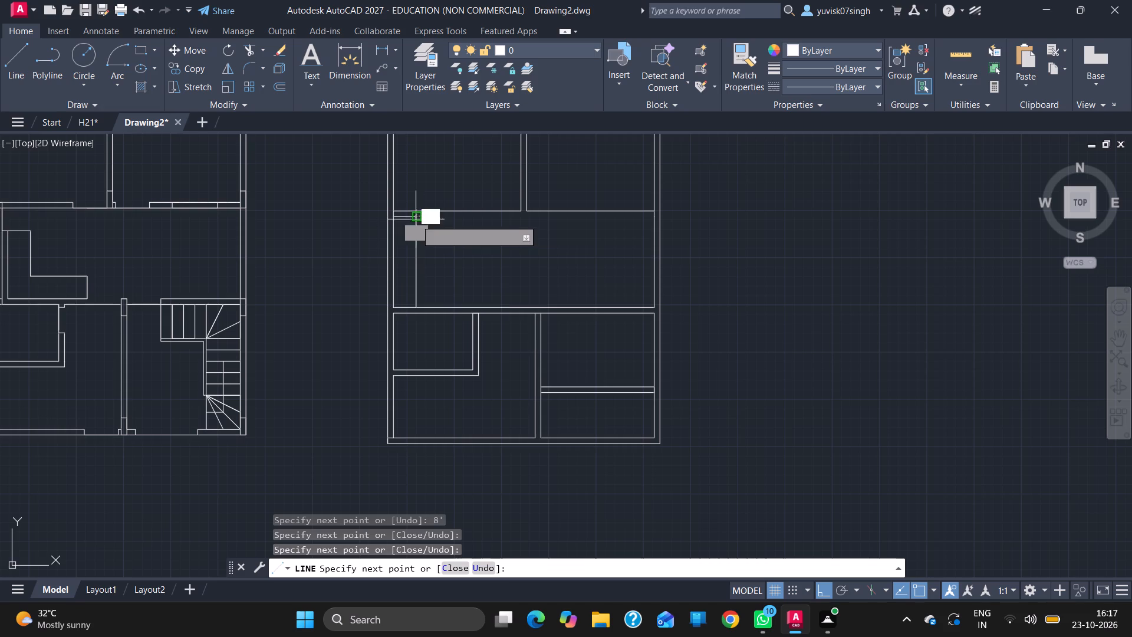
{"action": "left_click", "coordinate": [657, 219]}
{"action": "key", "text": "Escape"}
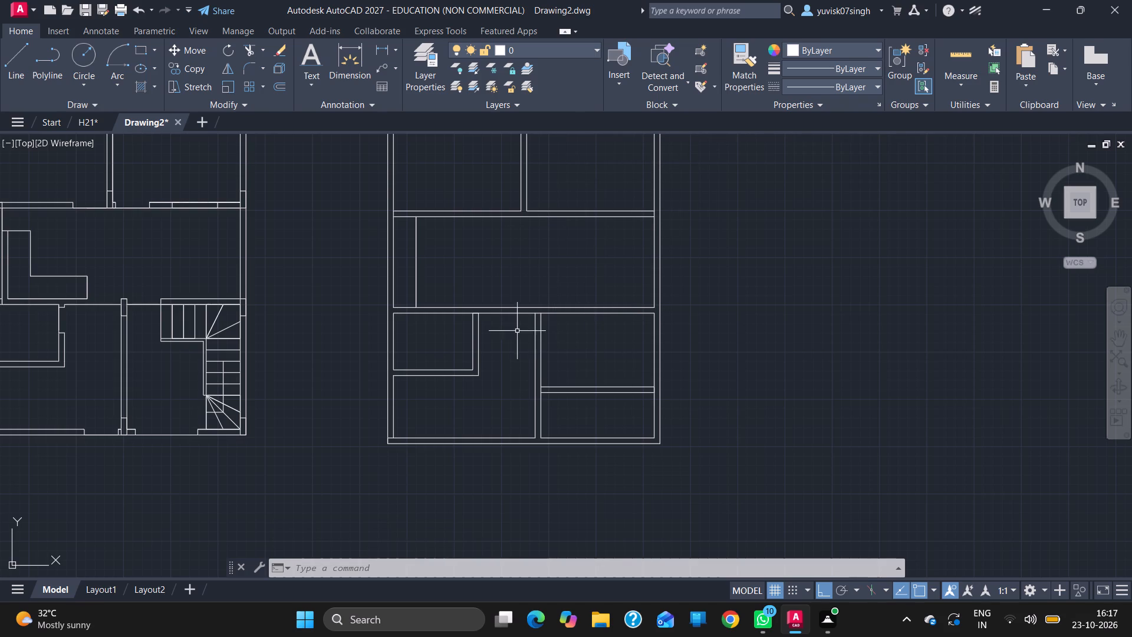
From the lower dividing wall's top-right corner, draw a line 6" up, 6" left and down to its top-left corner, and end it.
{"action": "left_click", "coordinate": [20, 58]}
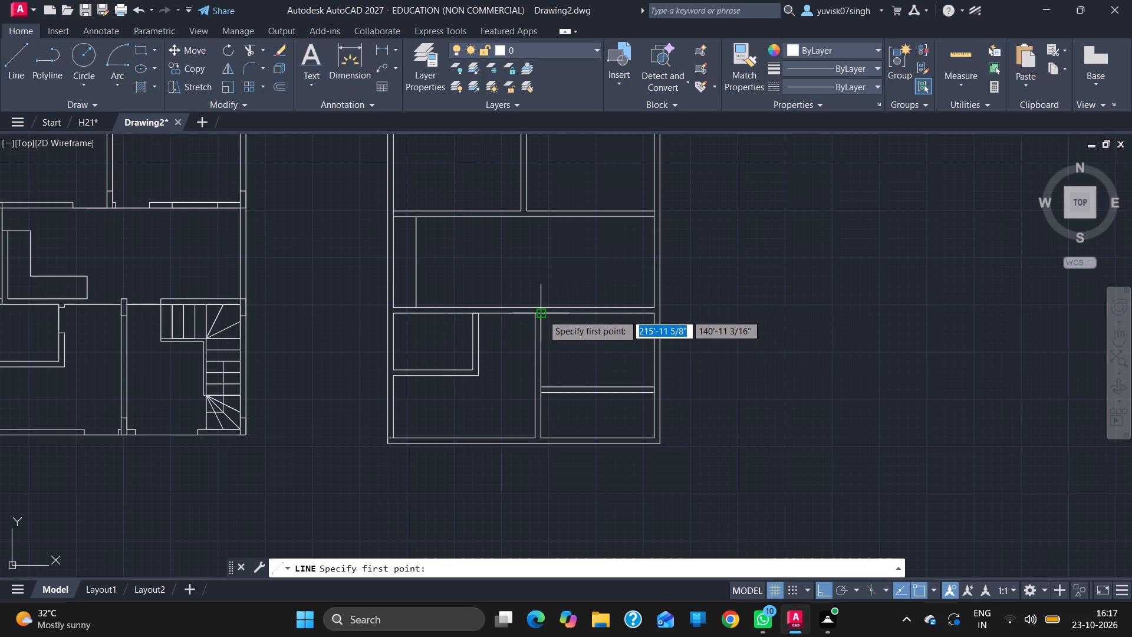
{"action": "left_click_drag", "start_coordinate": [542, 314], "coordinate": [544, 304]}
{"action": "left_click_drag", "start_coordinate": [544, 304], "coordinate": [516, 302]}
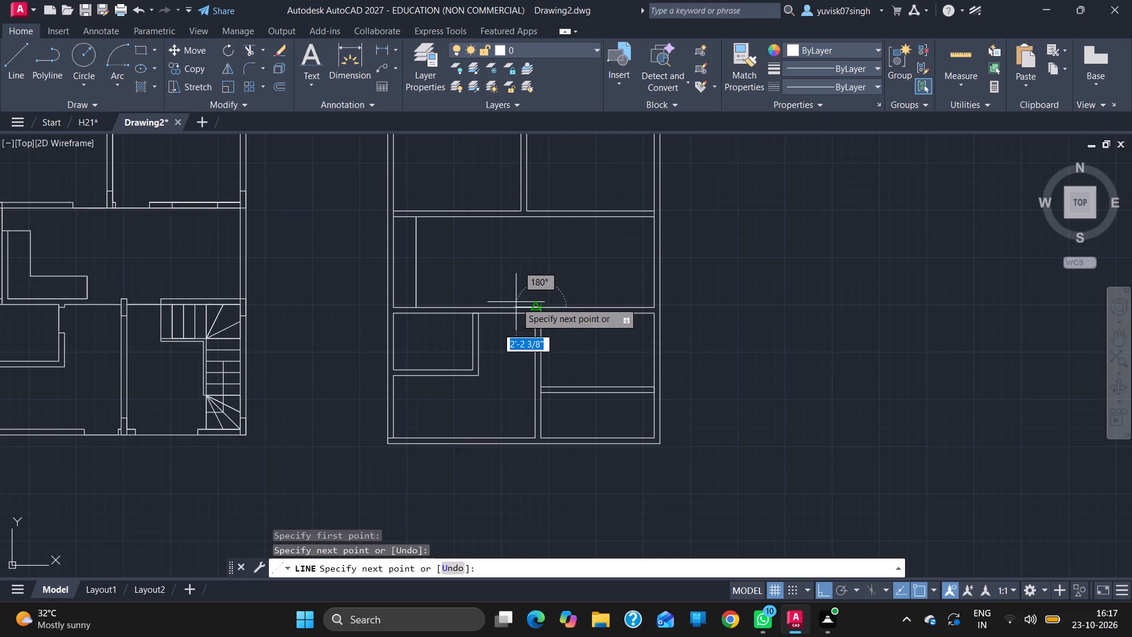
{"action": "key", "text": "6"}
{"action": "key", "text": "Return"}
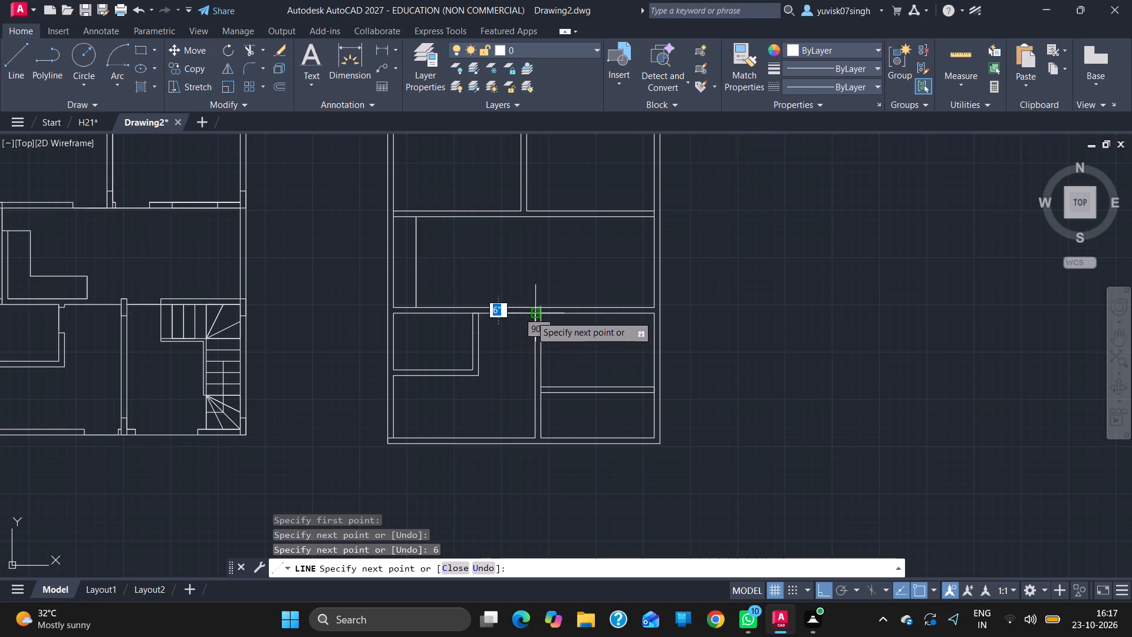
{"action": "scroll", "coordinate": [545, 319], "scroll_direction": "right", "scroll_amount": 1}
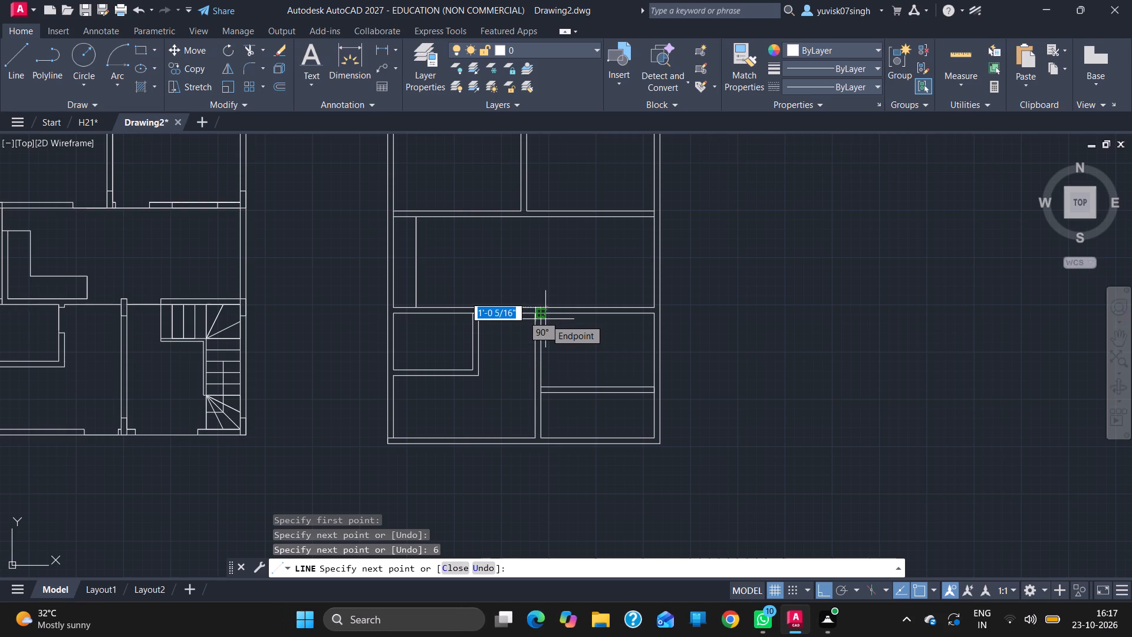
{"action": "scroll", "coordinate": [545, 319], "scroll_direction": "up", "scroll_amount": 3, "text": "ctrl"}
{"action": "left_click", "coordinate": [492, 294]}
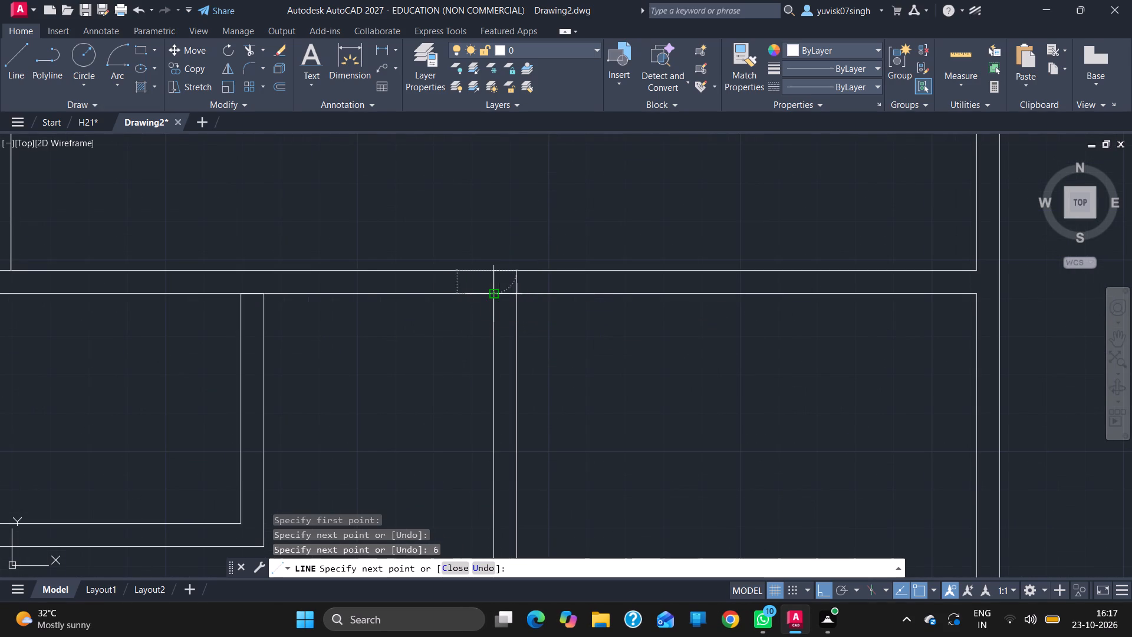
{"action": "scroll", "coordinate": [499, 259], "scroll_direction": "down", "scroll_amount": 3, "text": "ctrl"}
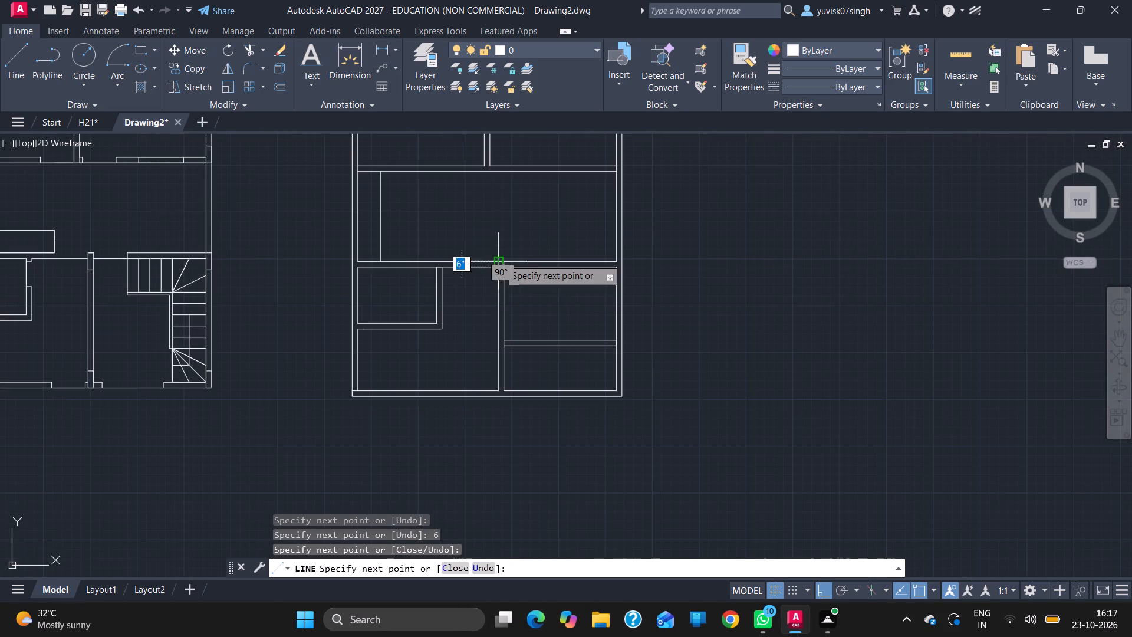
{"action": "key", "text": "Escape"}
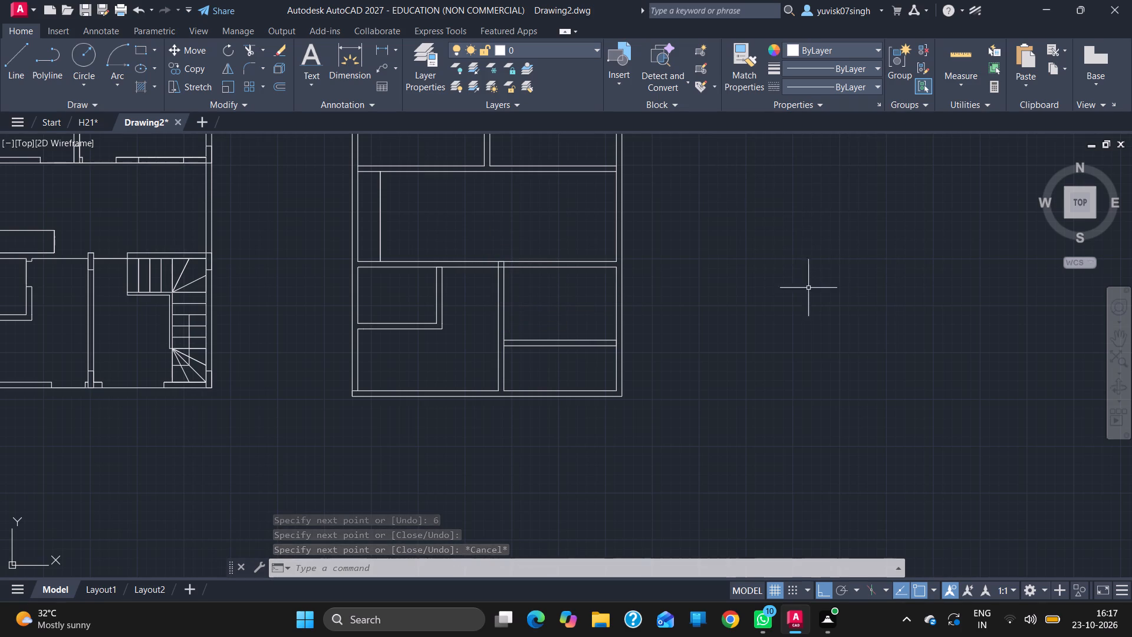
From the lower-right room's upper-right corner, draw 6" up, right to the outer wall line, 1'6" down and left to the inner wall line.
{"action": "left_click", "coordinate": [18, 67]}
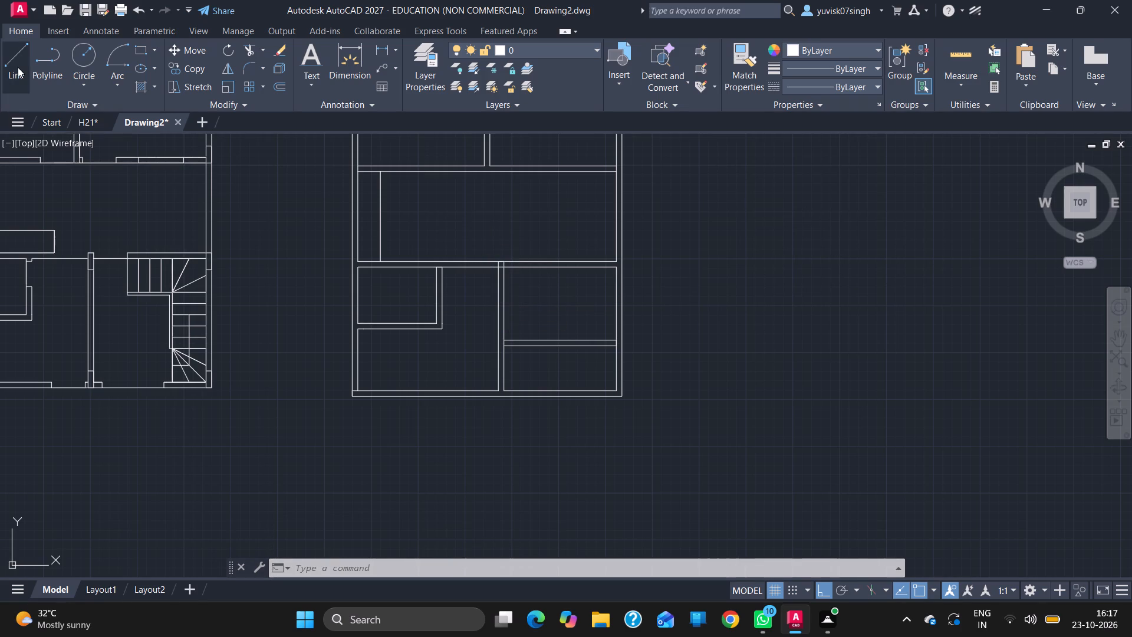
{"action": "left_click_drag", "start_coordinate": [615, 271], "coordinate": [614, 262]}
{"action": "left_click_drag", "start_coordinate": [614, 262], "coordinate": [623, 262]}
{"action": "left_click", "coordinate": [623, 262]}
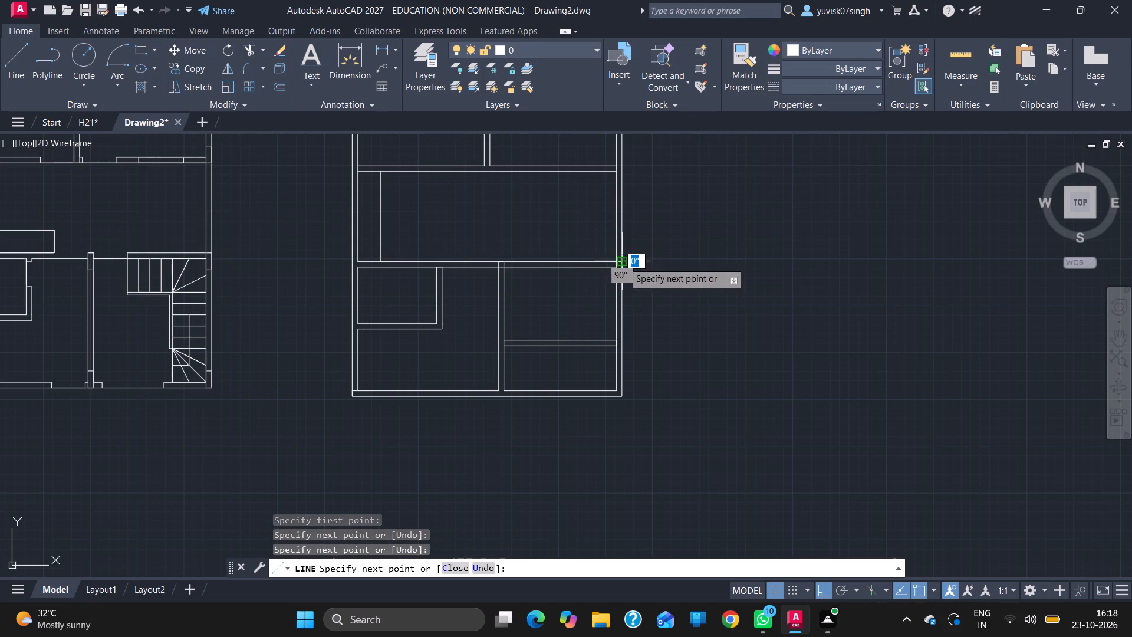
{"action": "key", "text": "1"}
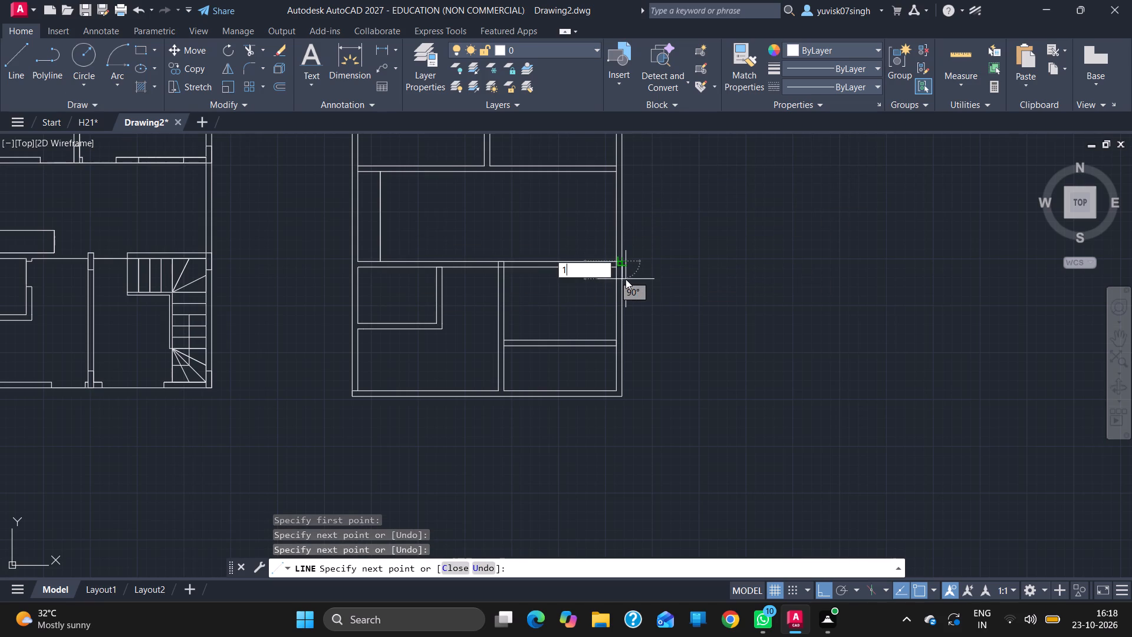
{"action": "key", "text": "apostrophe"}
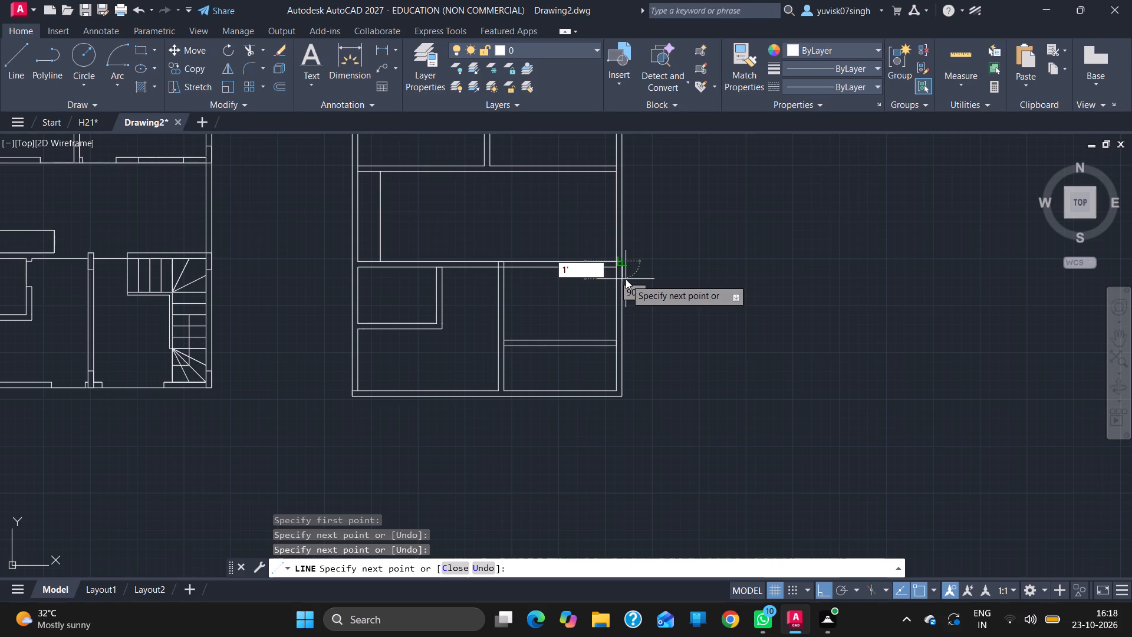
{"action": "key", "text": "6"}
{"action": "key", "text": "Return"}
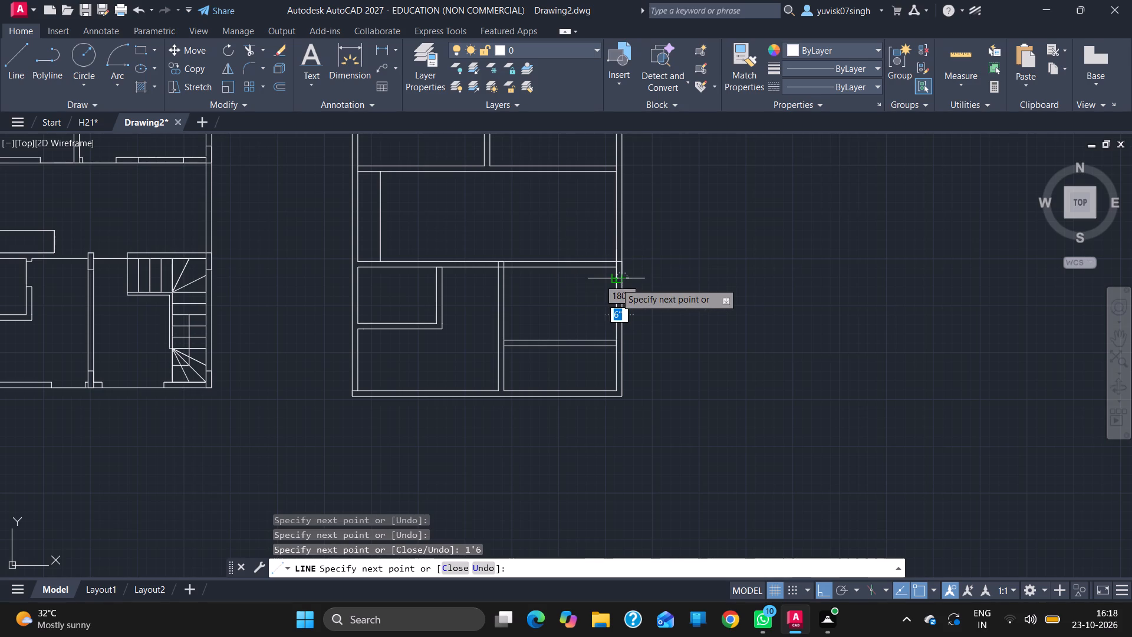
{"action": "left_click", "coordinate": [617, 281]}
{"action": "key", "text": "Escape"}
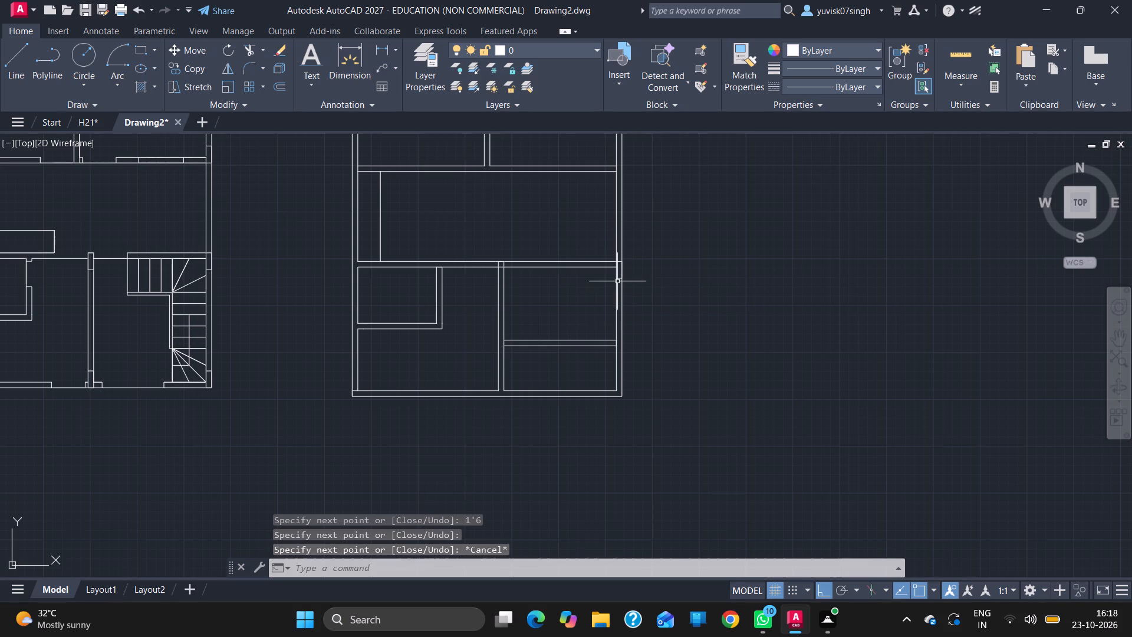
From the upper-right corner of the dividing wall's junction, draw a line 1'6" down and across to the wall's left face, and end it.
{"action": "left_click", "coordinate": [19, 43]}
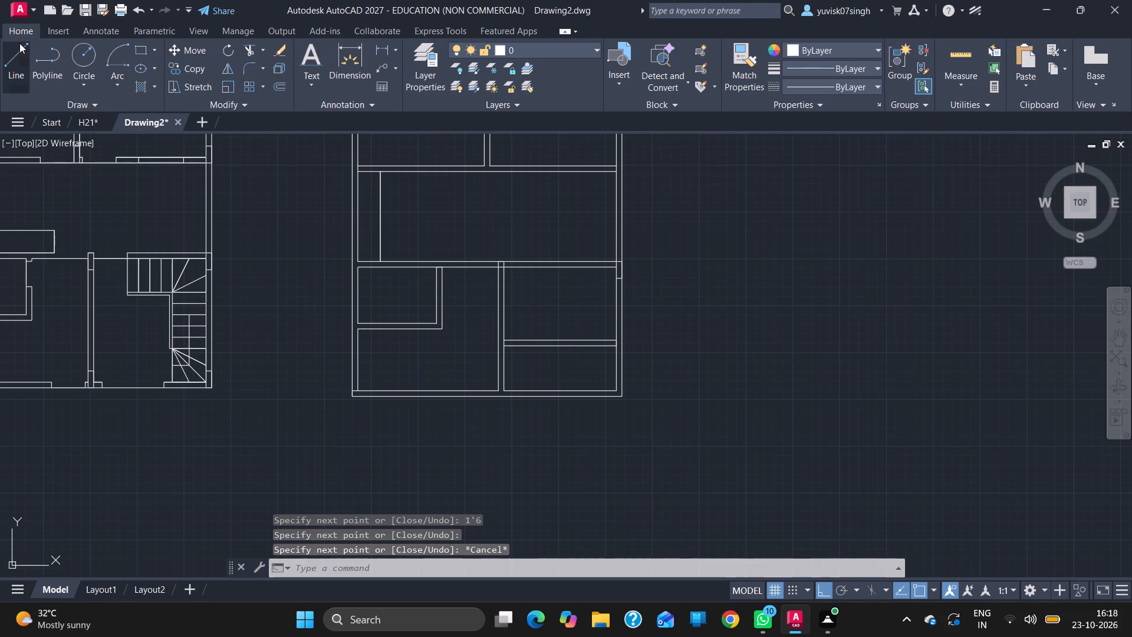
{"action": "left_click", "coordinate": [504, 261]}
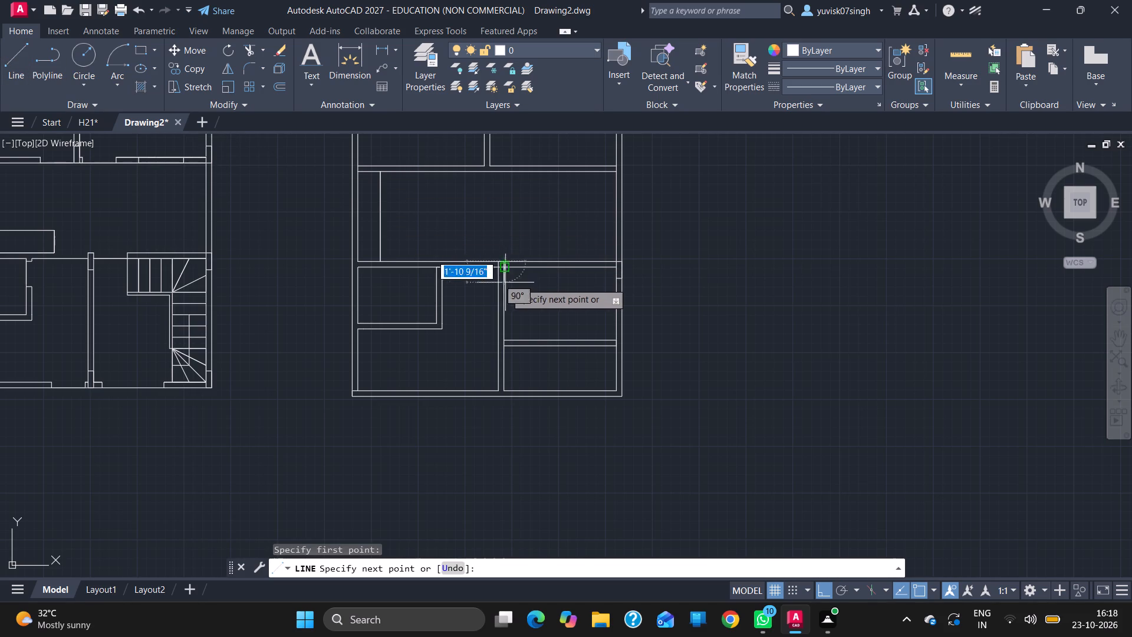
{"action": "key", "text": "1"}
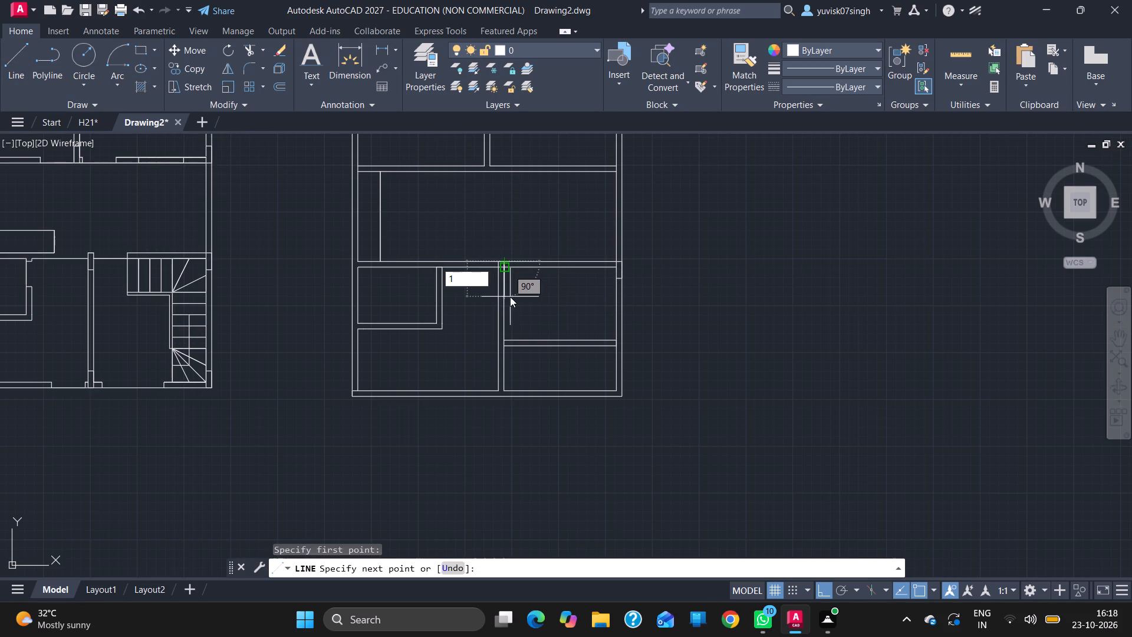
{"action": "type", "text": "'6"}
{"action": "key", "text": "Return"}
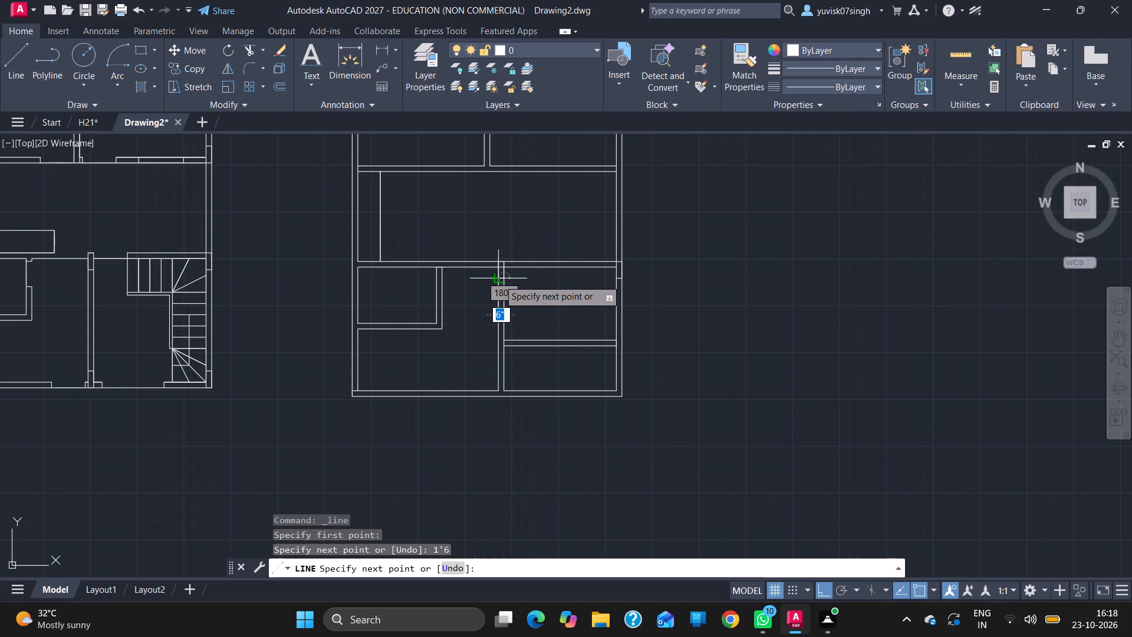
{"action": "left_click", "coordinate": [499, 279]}
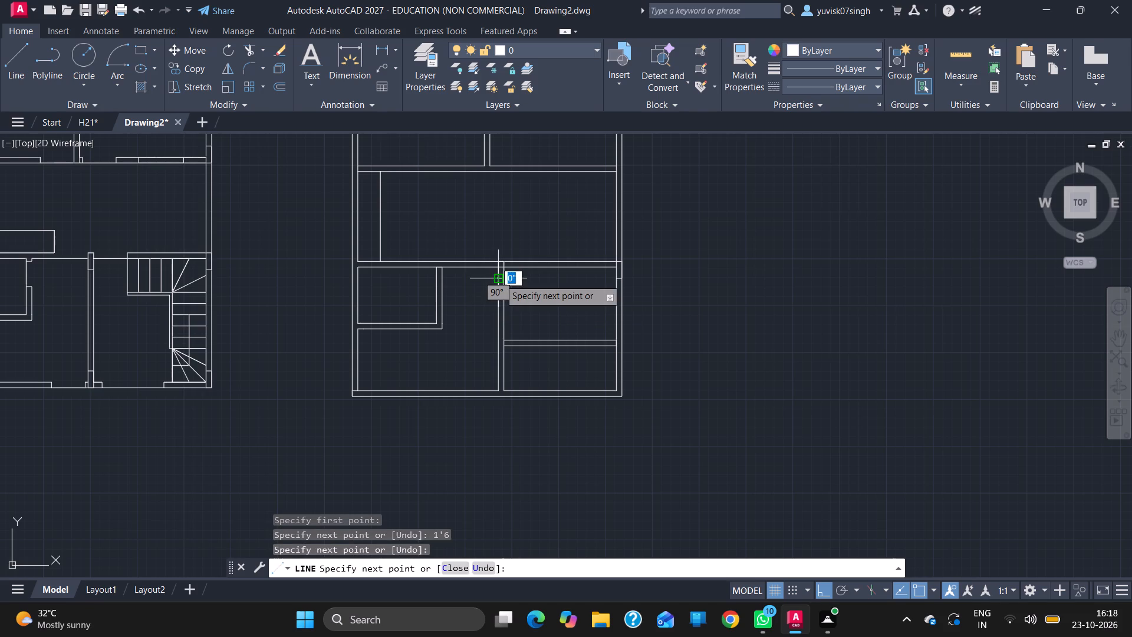
{"action": "key", "text": "Escape"}
Trim the horizontal wall line where it crosses the top of the lower dividing wall, undoing any mistaken trims.
{"action": "type", "text": "TR"}
{"action": "key", "text": "Return"}
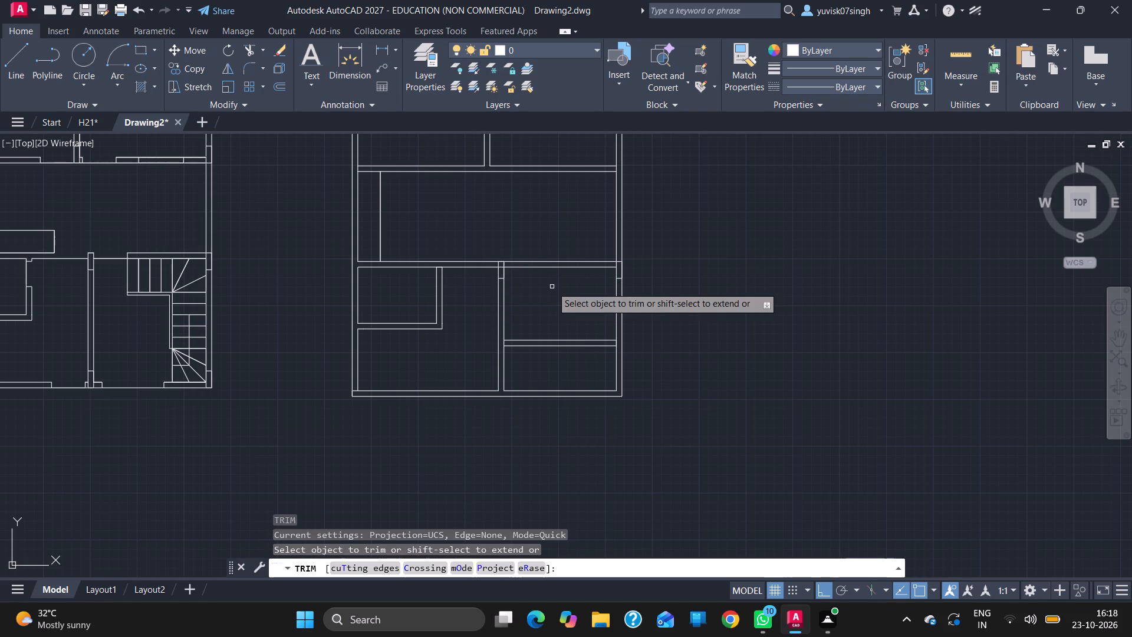
{"action": "left_click", "coordinate": [502, 268]}
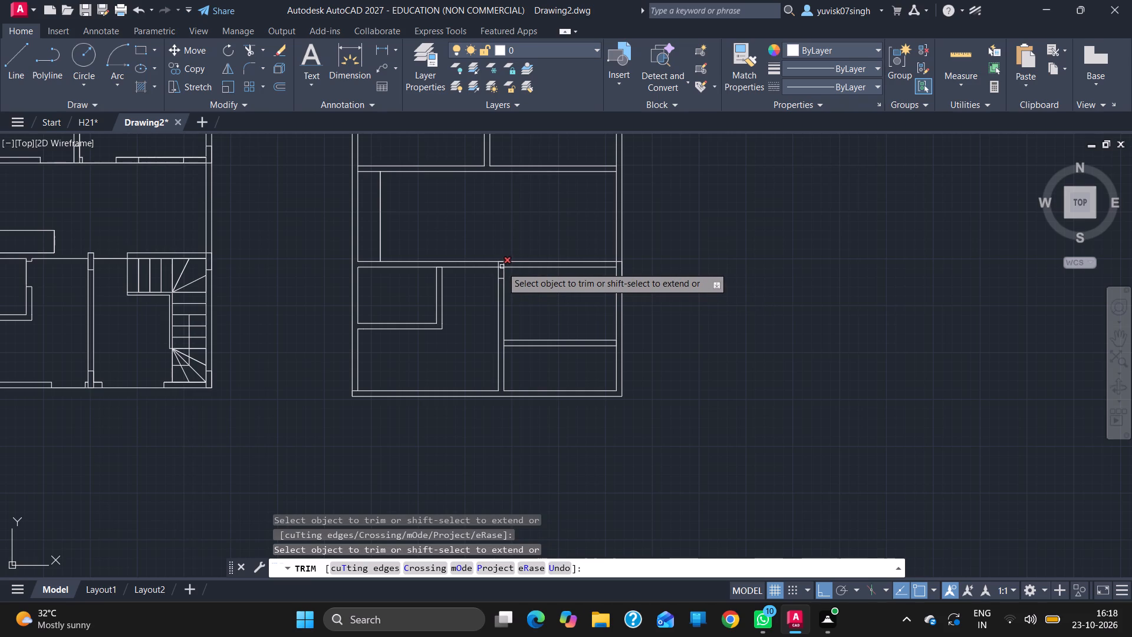
{"action": "left_click", "coordinate": [502, 267]}
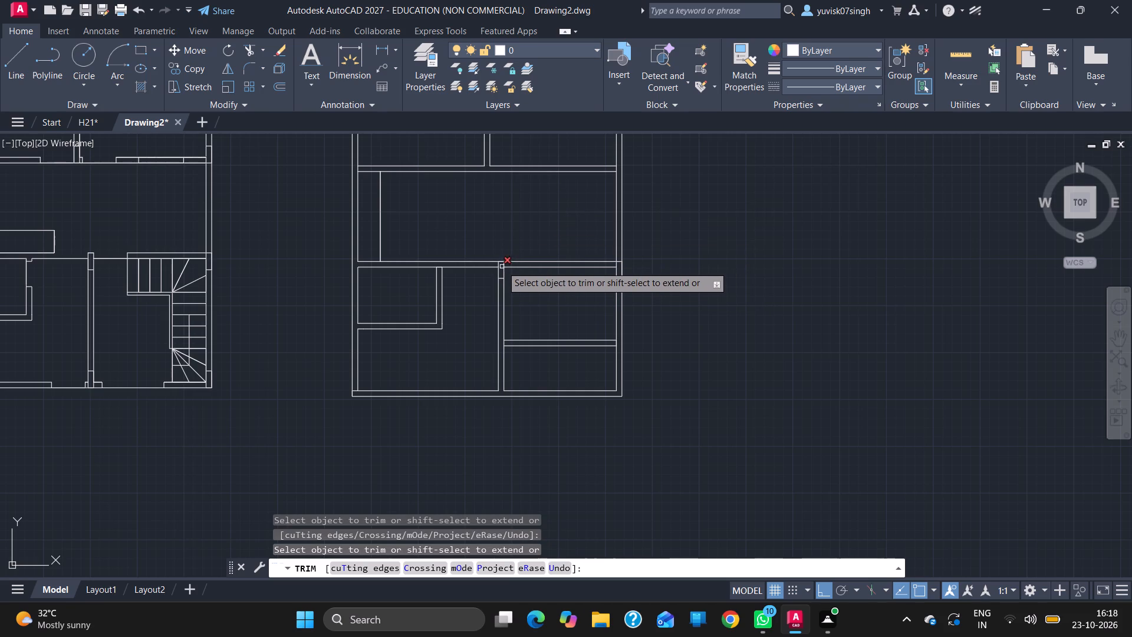
{"action": "left_click", "coordinate": [502, 266]}
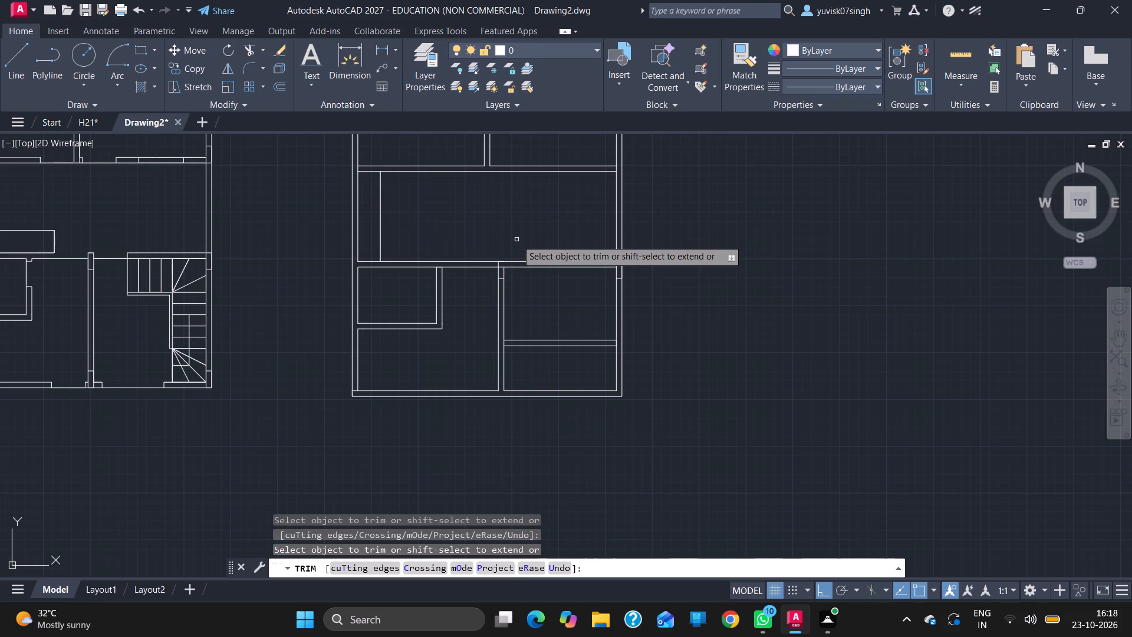
{"action": "key", "text": "ctrl+z"}
{"action": "left_click", "coordinate": [516, 239], "text": "ctrl"}
{"action": "scroll", "coordinate": [516, 239], "scroll_direction": "up", "scroll_amount": 4, "text": "ctrl"}
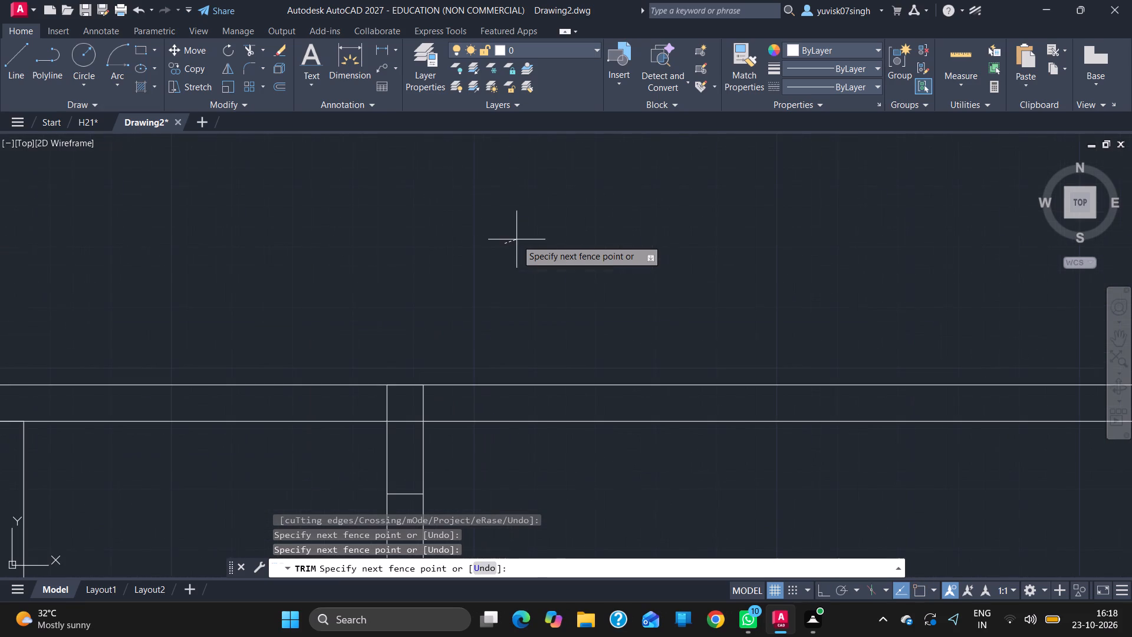
{"action": "left_click", "coordinate": [509, 275]}
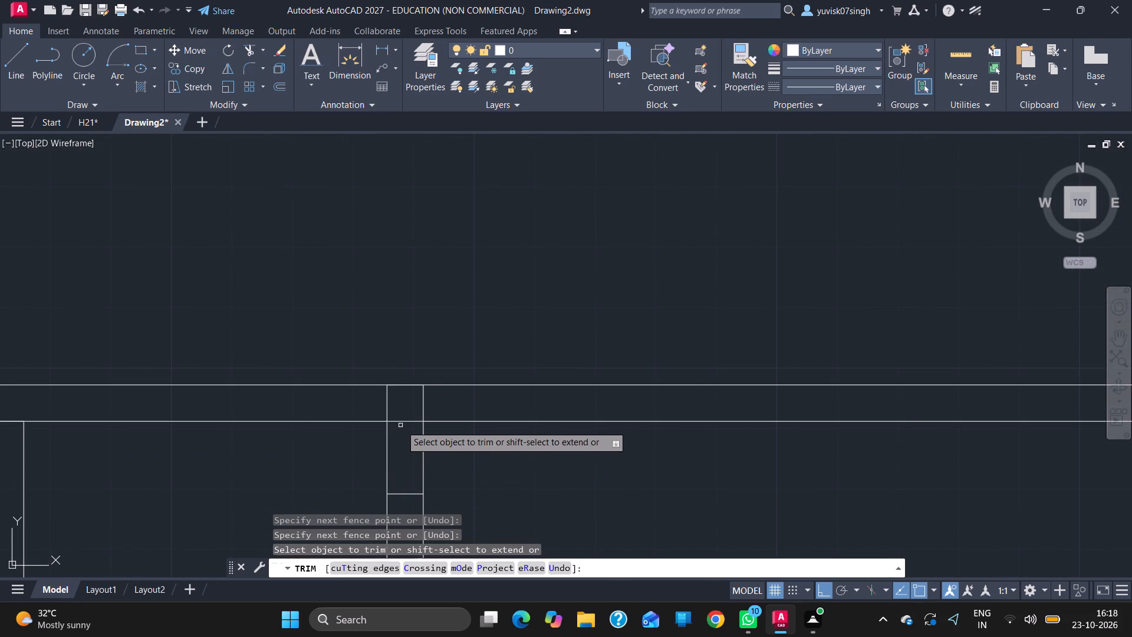
{"action": "left_click", "coordinate": [400, 422]}
{"action": "scroll", "coordinate": [400, 422], "scroll_direction": "down", "scroll_amount": 3, "text": "ctrl"}
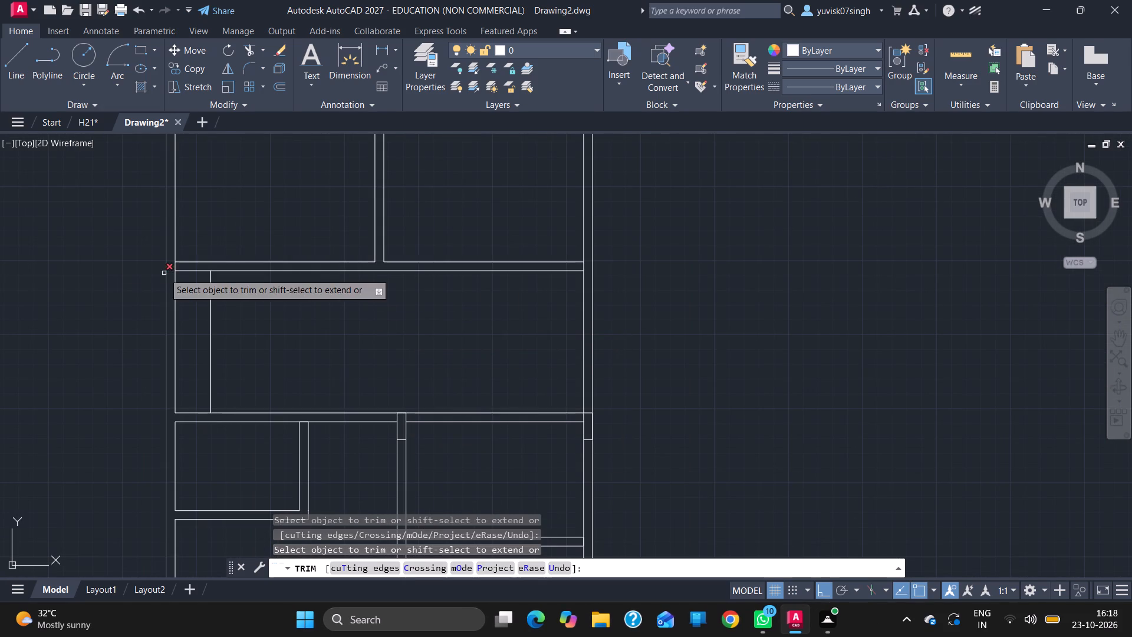
From the lower-left room's upper-left corner, draw 6" up, left to the outer wall line, 1'6" down and right to the inner wall line.
{"action": "left_click", "coordinate": [9, 85]}
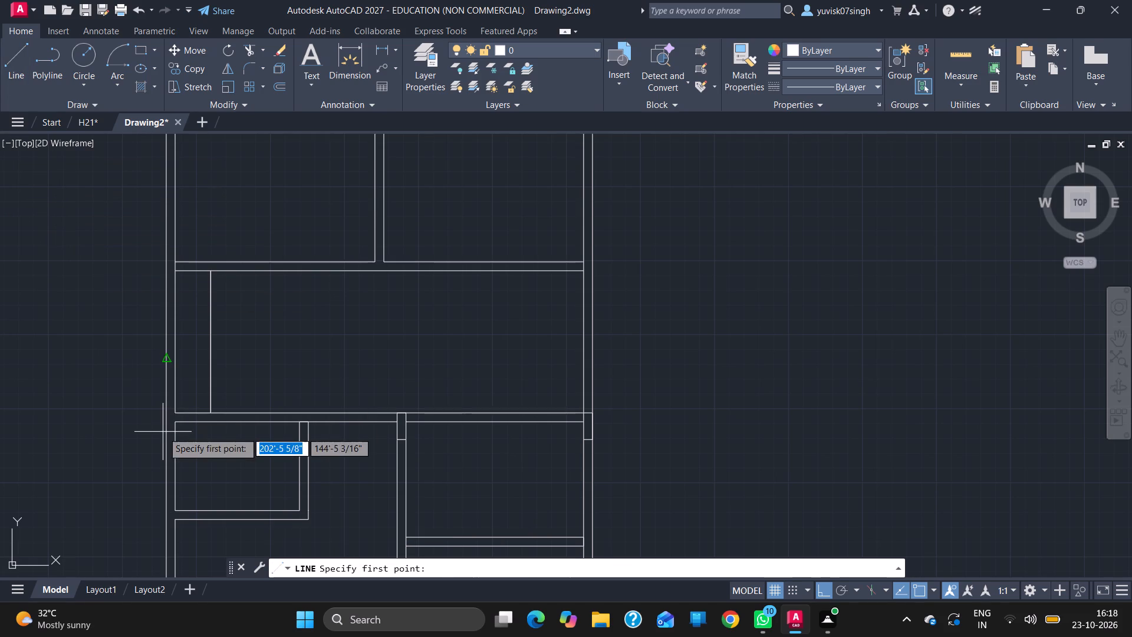
{"action": "left_click_drag", "start_coordinate": [177, 423], "coordinate": [177, 413]}
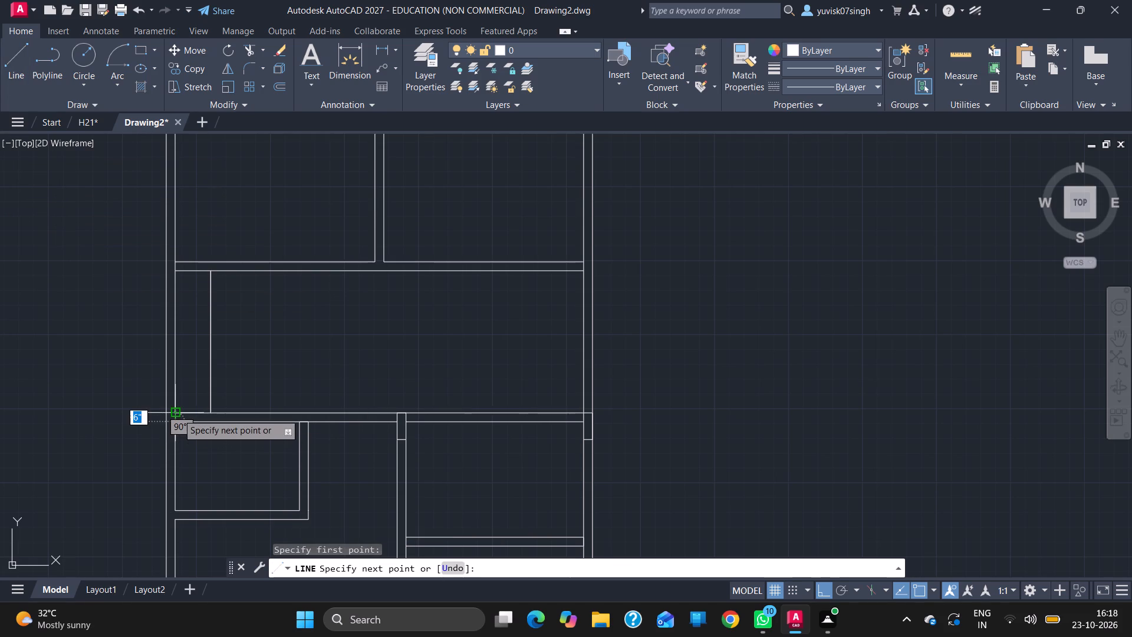
{"action": "left_click_drag", "start_coordinate": [177, 413], "coordinate": [166, 412]}
{"action": "left_click", "coordinate": [166, 412]}
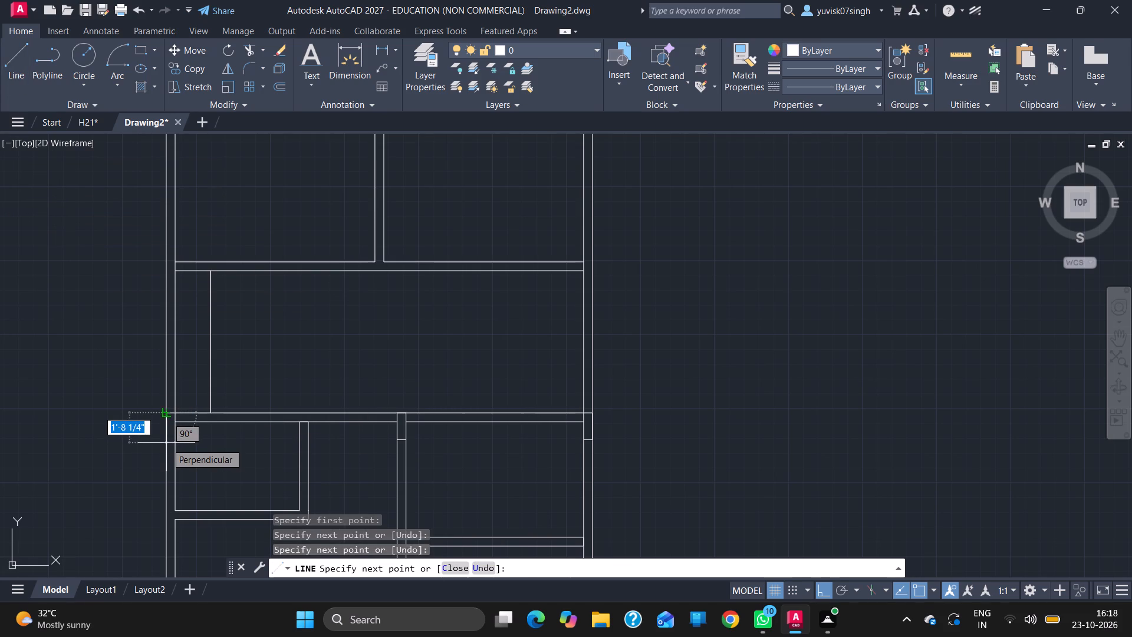
{"action": "key", "text": "1"}
{"action": "type", "text": "'6"}
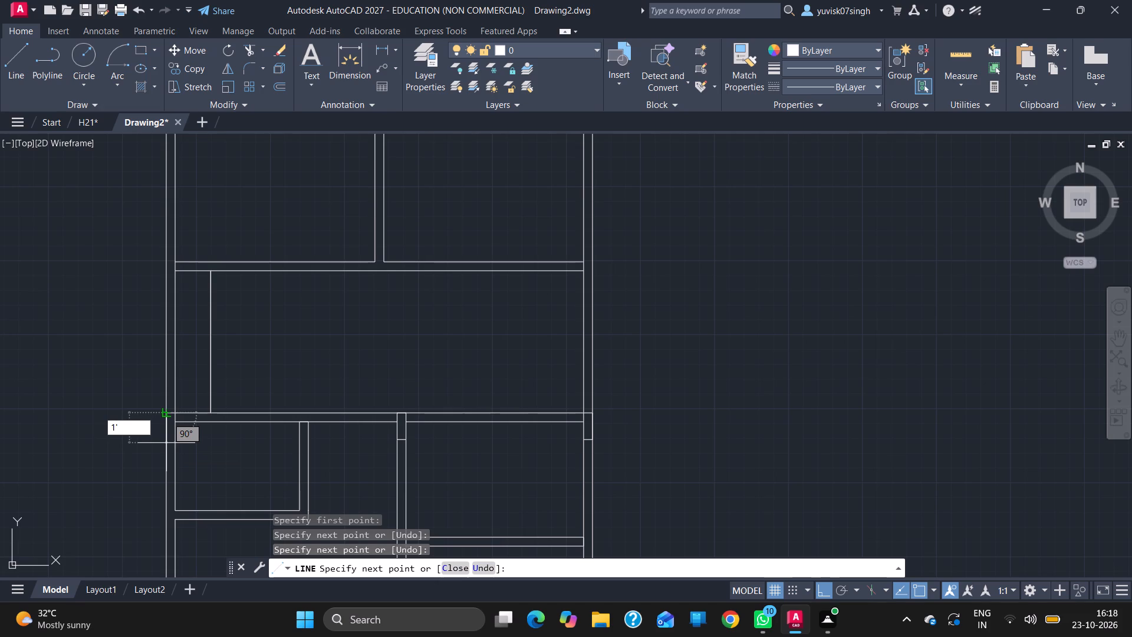
{"action": "key", "text": "Return"}
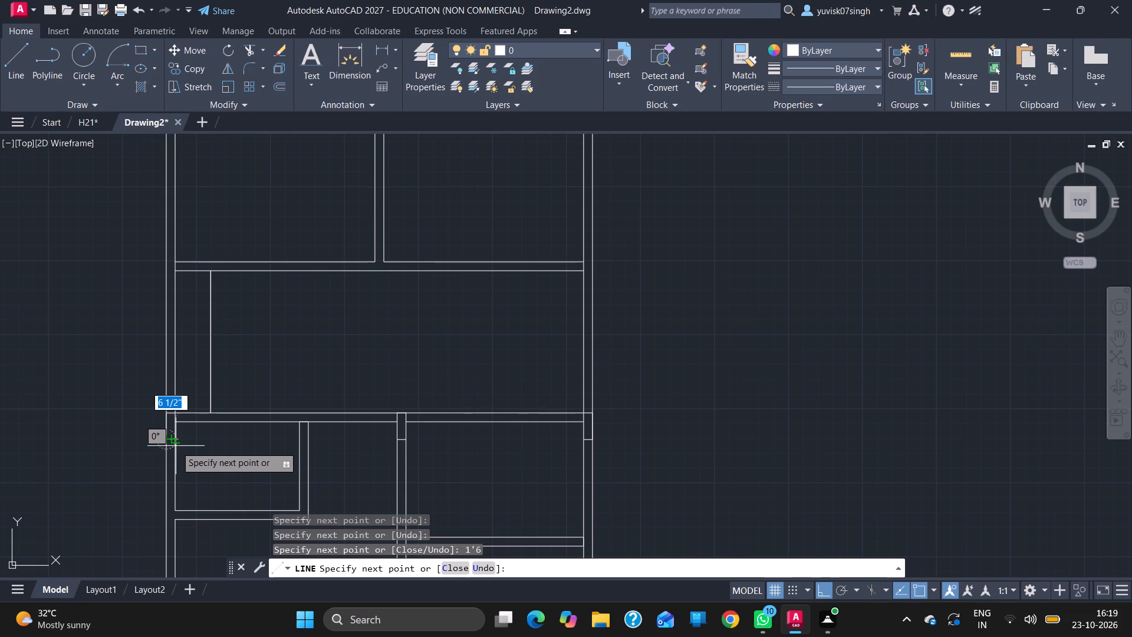
{"action": "left_click", "coordinate": [177, 443]}
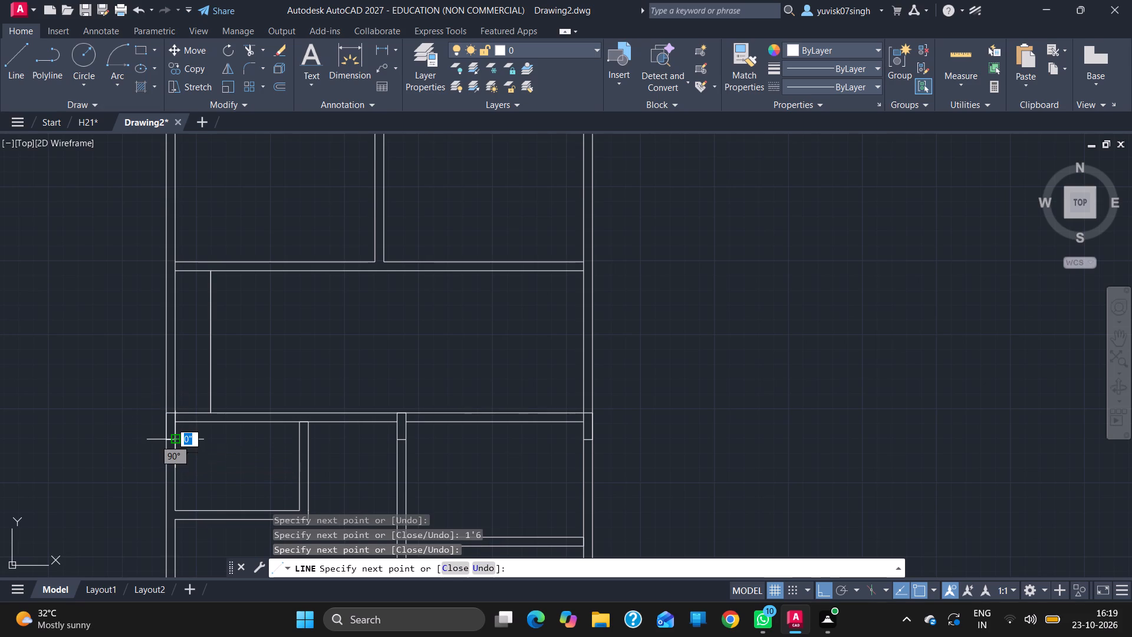
{"action": "key", "text": "Escape"}
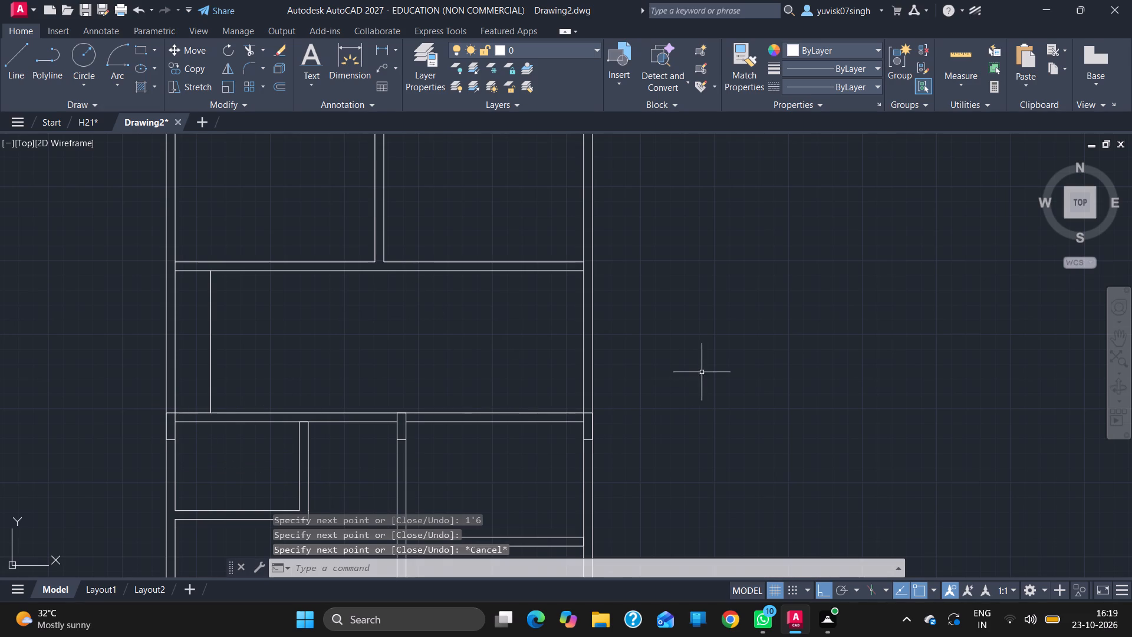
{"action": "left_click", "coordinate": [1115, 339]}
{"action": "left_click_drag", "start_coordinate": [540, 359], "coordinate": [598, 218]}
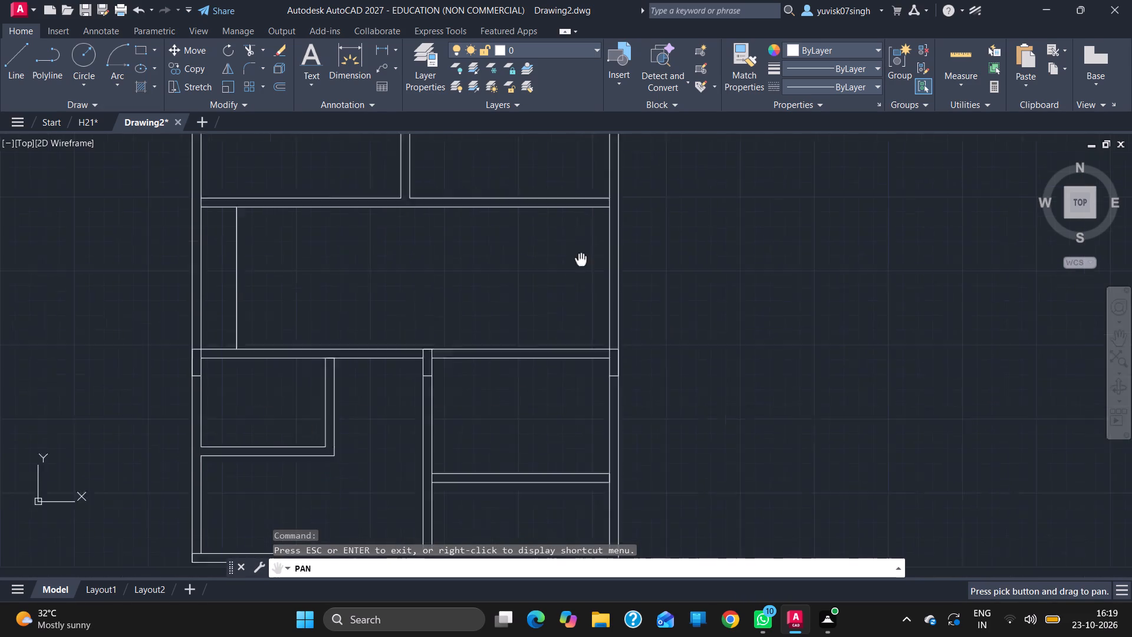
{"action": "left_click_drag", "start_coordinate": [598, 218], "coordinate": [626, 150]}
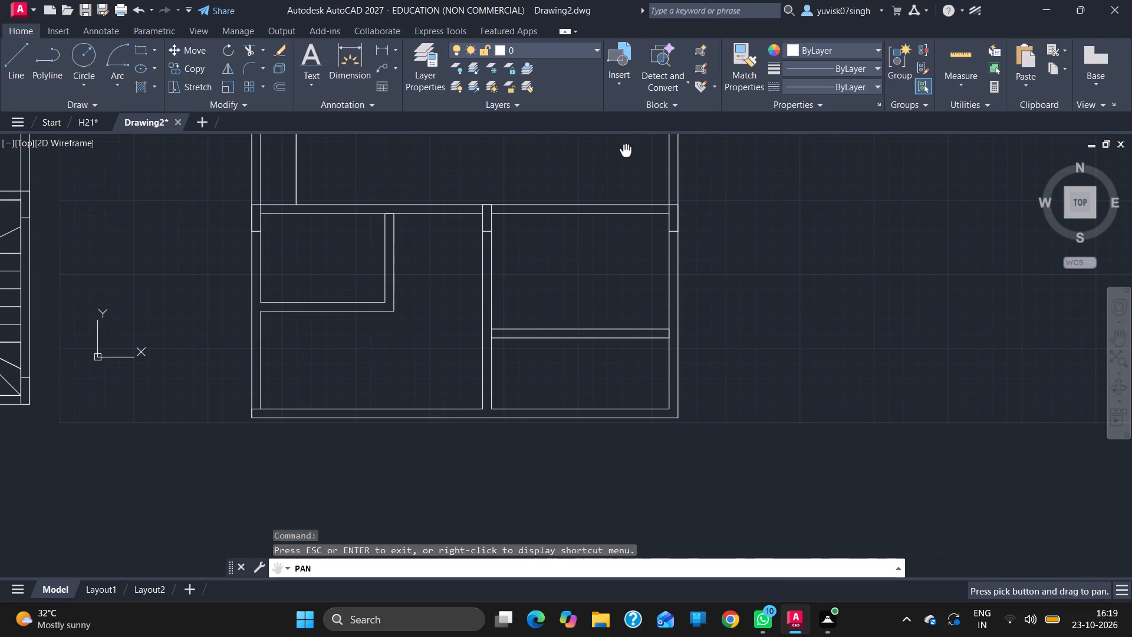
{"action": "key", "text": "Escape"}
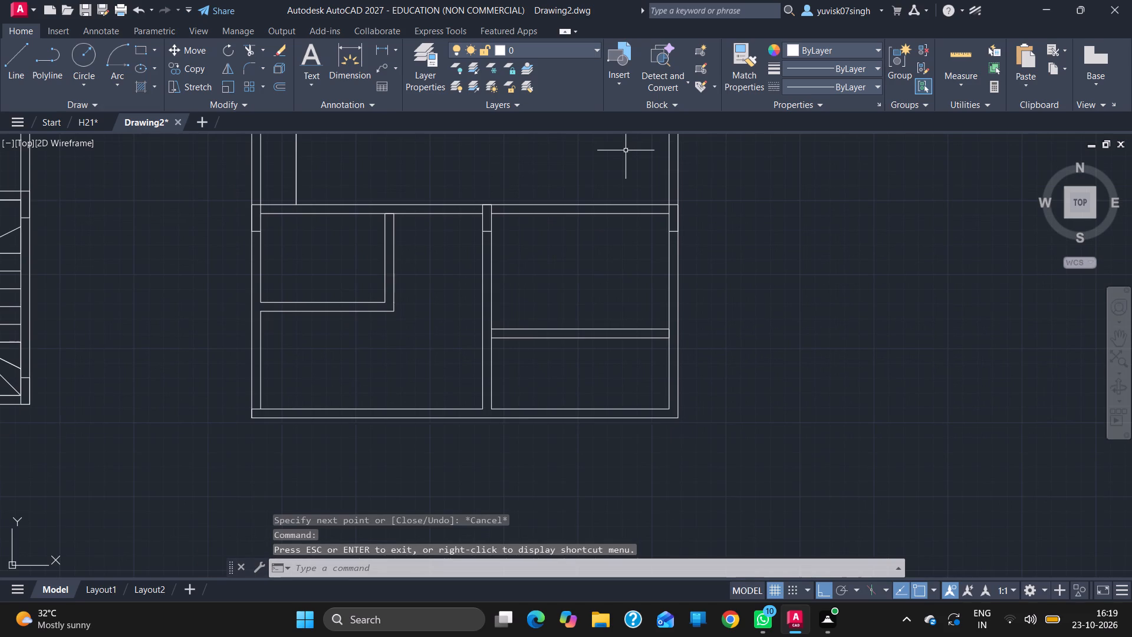
From the lower-left room's bottom-left inner corner, draw down to the outer wall line, 1'6" up and left to the outer wall line.
{"action": "left_click", "coordinate": [15, 63]}
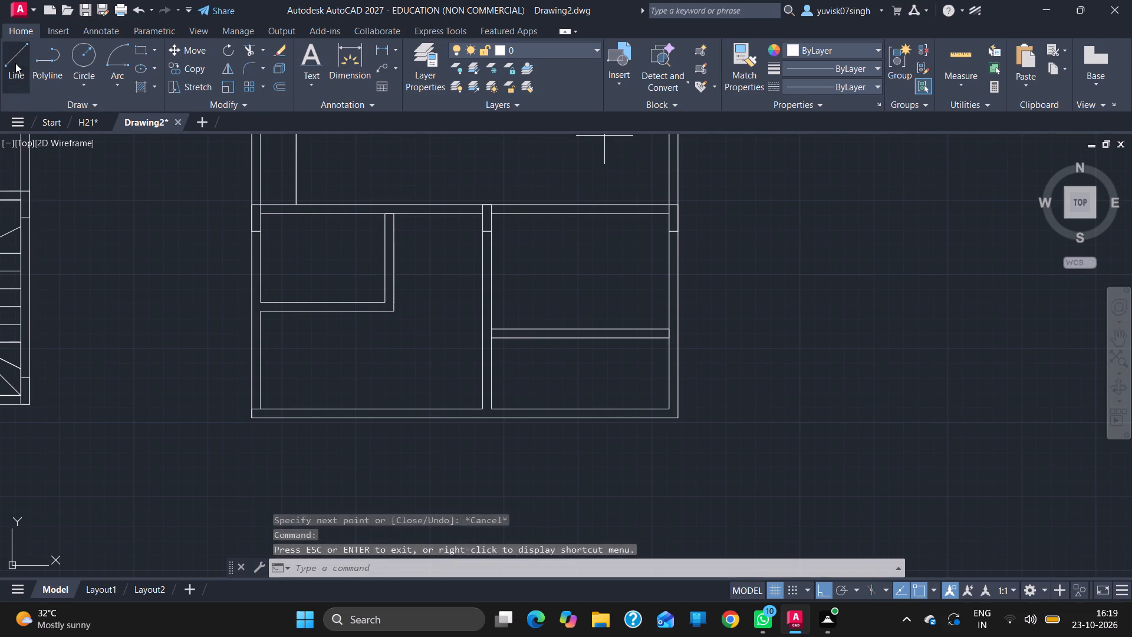
{"action": "left_click_drag", "start_coordinate": [265, 408], "coordinate": [266, 416]}
{"action": "left_click", "coordinate": [264, 421]}
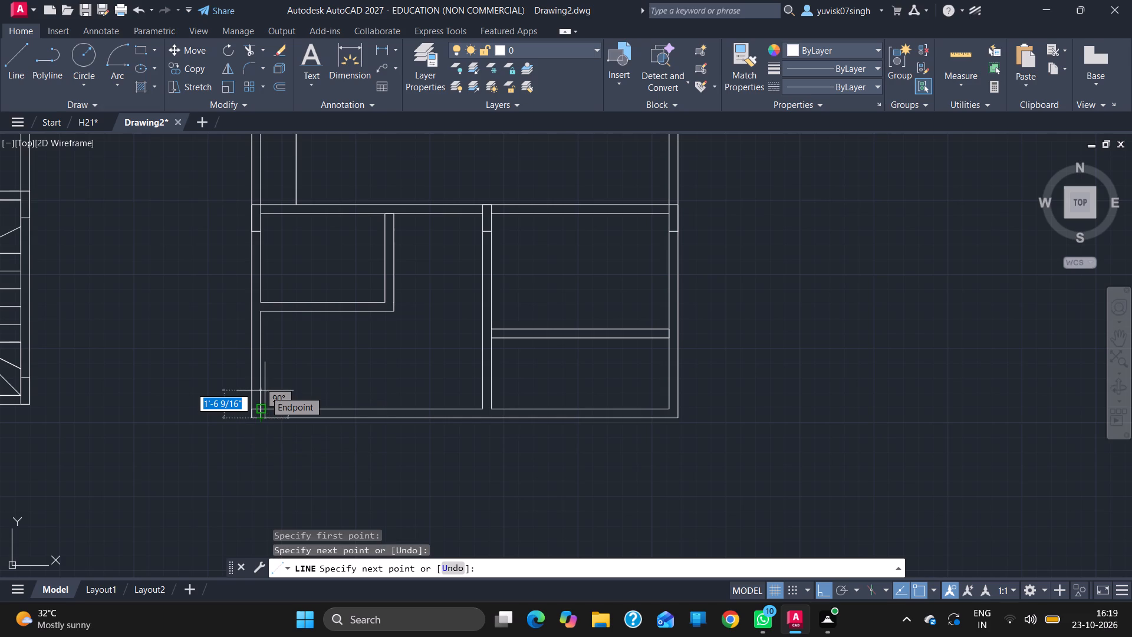
{"action": "key", "text": "1"}
{"action": "type", "text": "'6"}
{"action": "key", "text": "Return"}
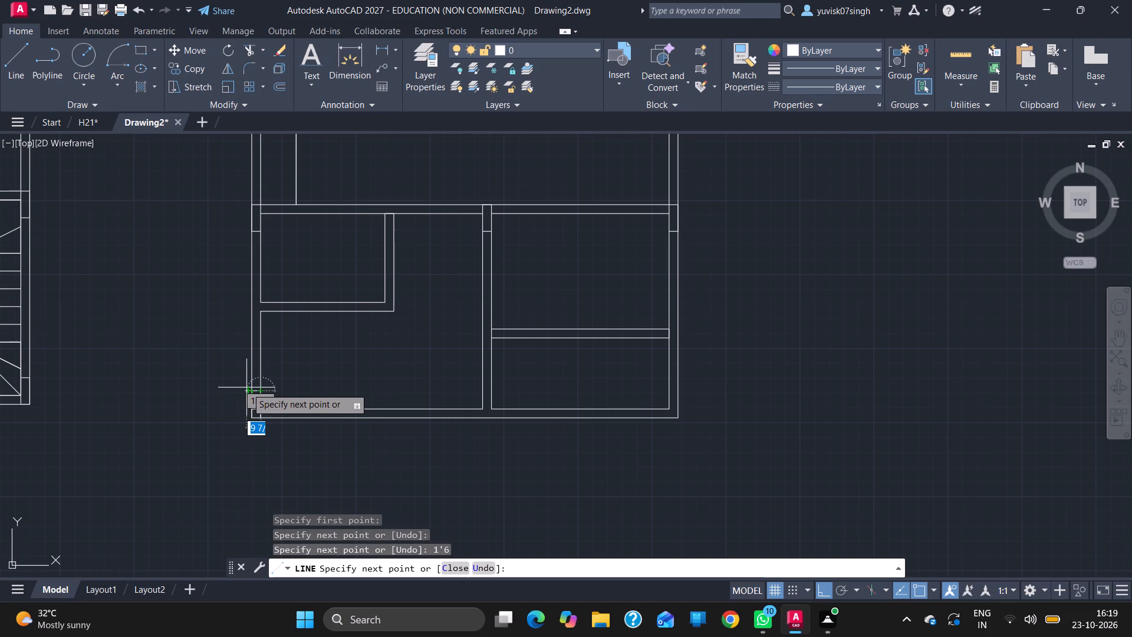
{"action": "left_click", "coordinate": [251, 393]}
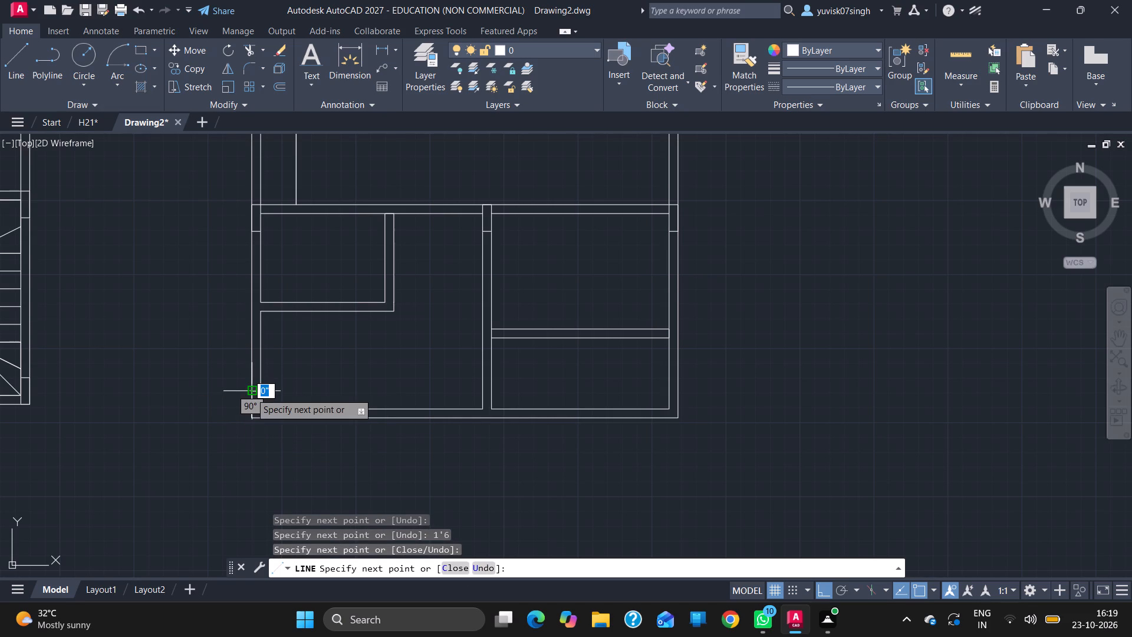
{"action": "key", "text": "Escape"}
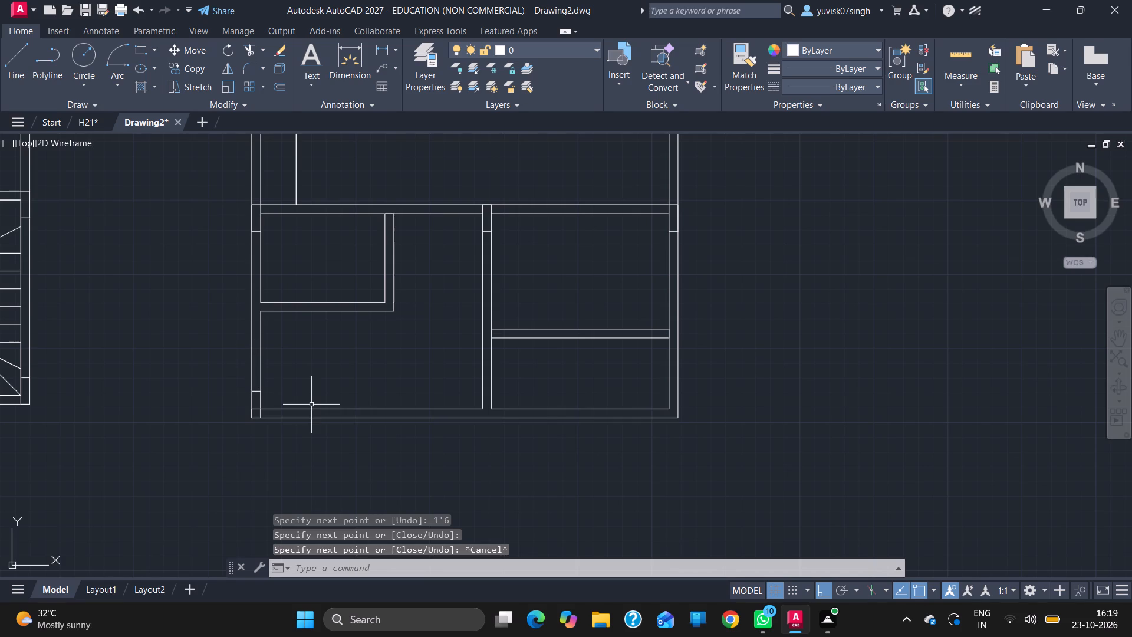
Trim the bottom wall's inner line where it crosses the column outline at the plan's lower-left corner.
{"action": "type", "text": "TR"}
{"action": "key", "text": "Return"}
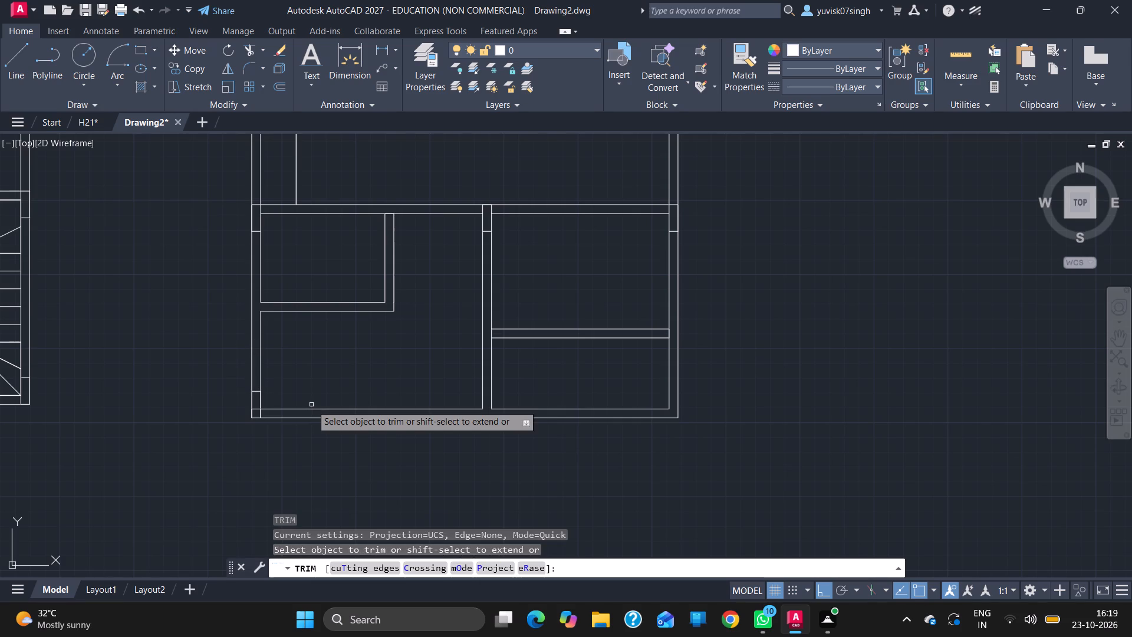
{"action": "scroll", "coordinate": [279, 388], "scroll_direction": "up", "scroll_amount": 3, "text": "ctrl"}
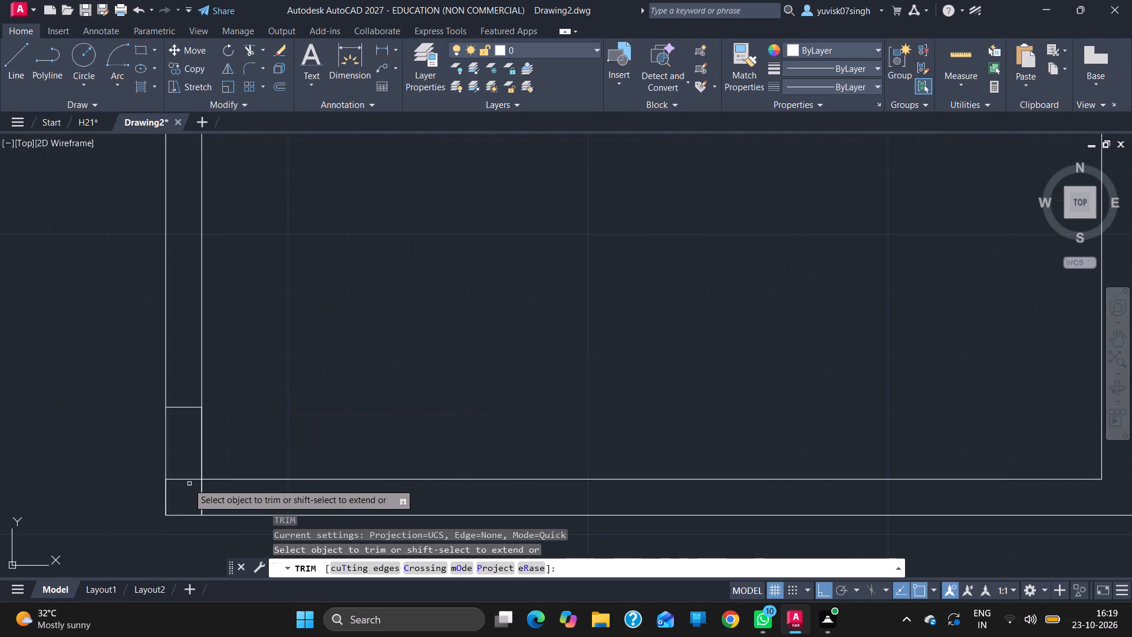
{"action": "left_click", "coordinate": [182, 480]}
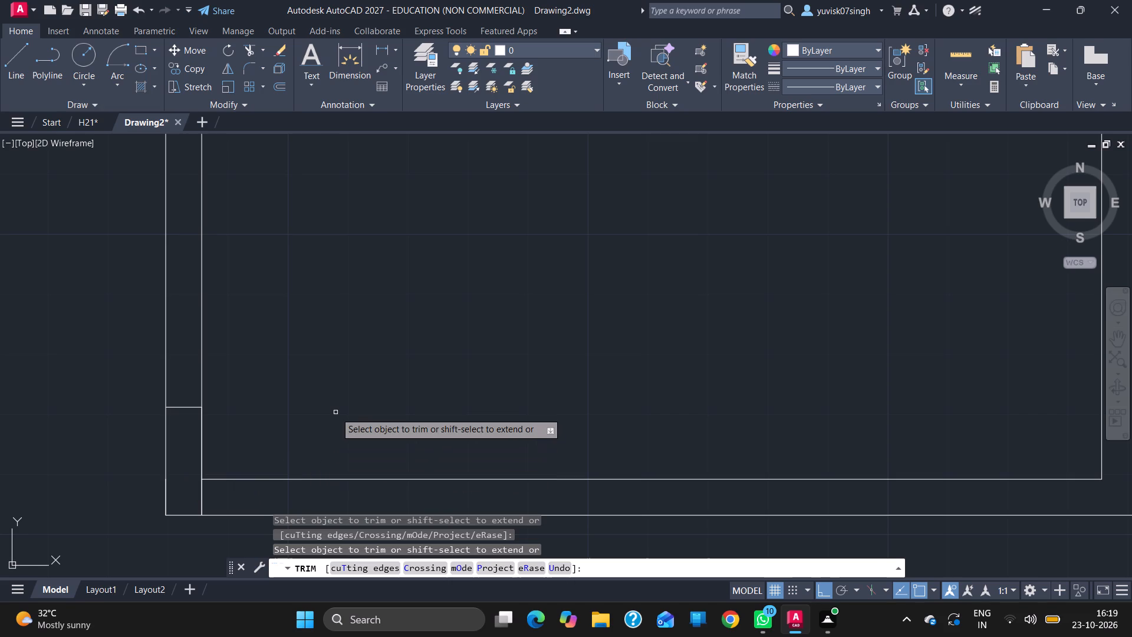
From the lower dividing wall's bottom-left corner, draw down to the outer wall line, 6" right, 1'6" up and left to the wall's left face.
{"action": "scroll", "coordinate": [335, 412], "scroll_direction": "down", "scroll_amount": 2, "text": "ctrl"}
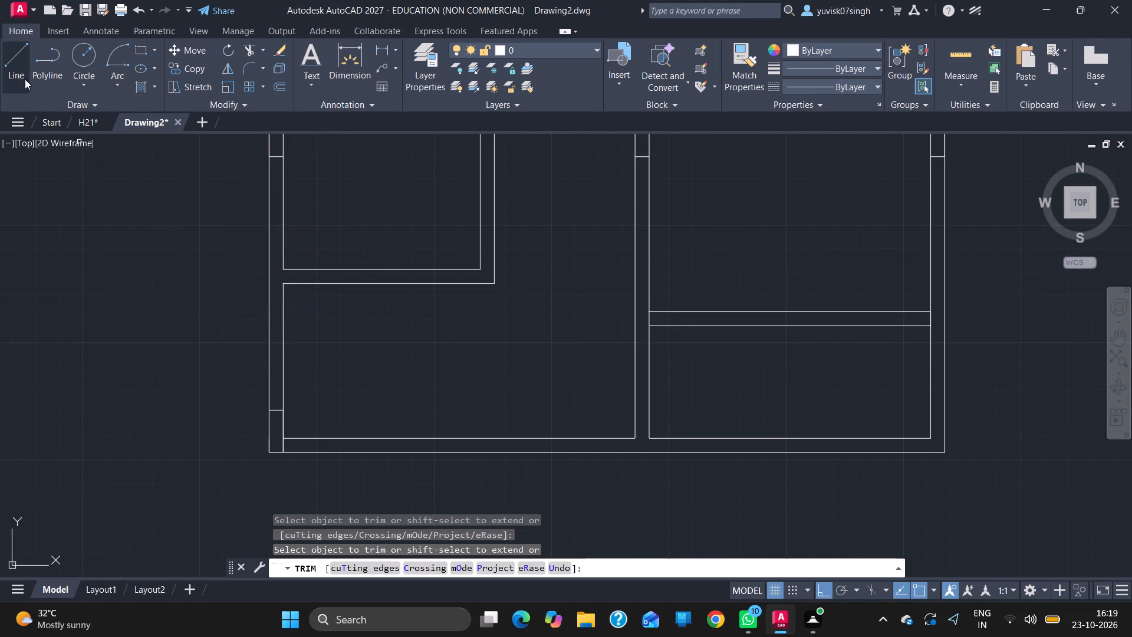
{"action": "left_click", "coordinate": [25, 79]}
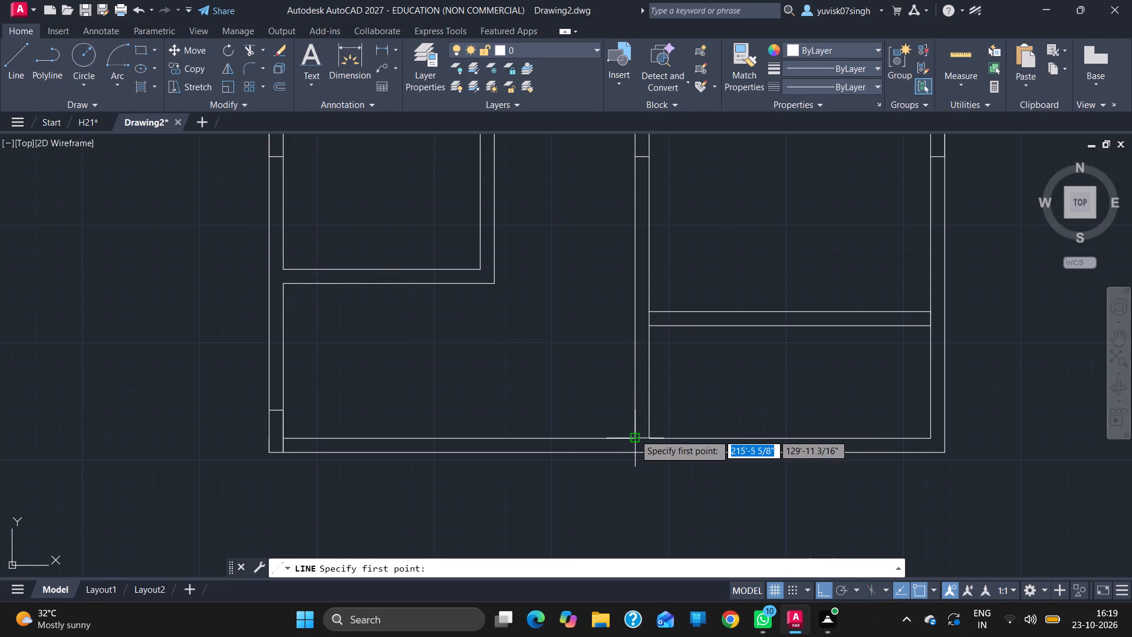
{"action": "left_click_drag", "start_coordinate": [634, 434], "coordinate": [633, 448]}
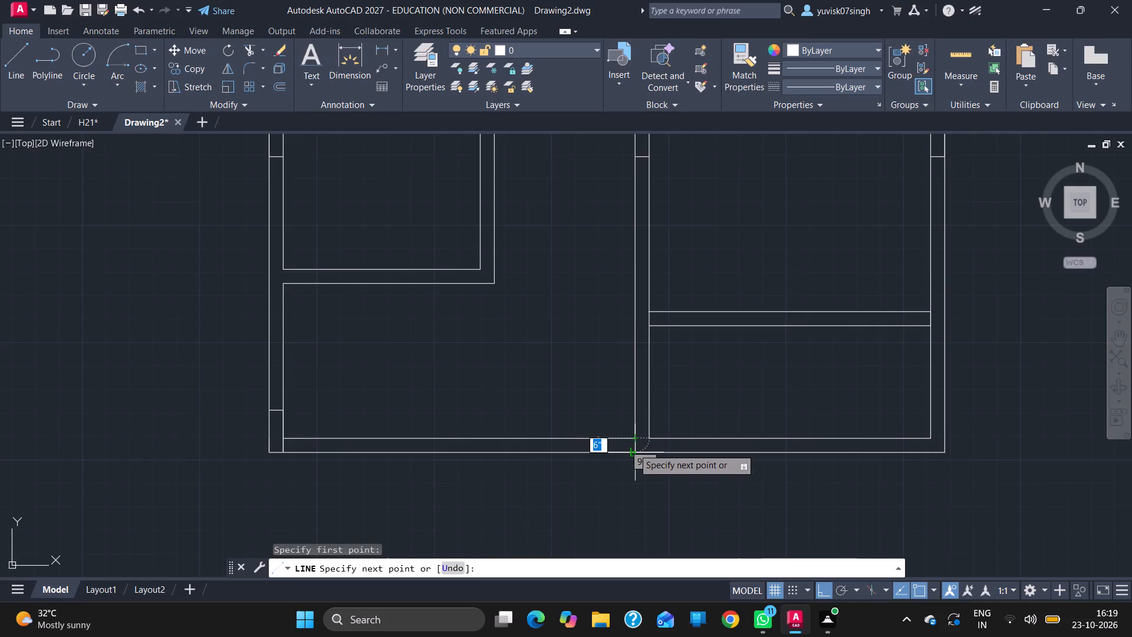
{"action": "left_click", "coordinate": [633, 448]}
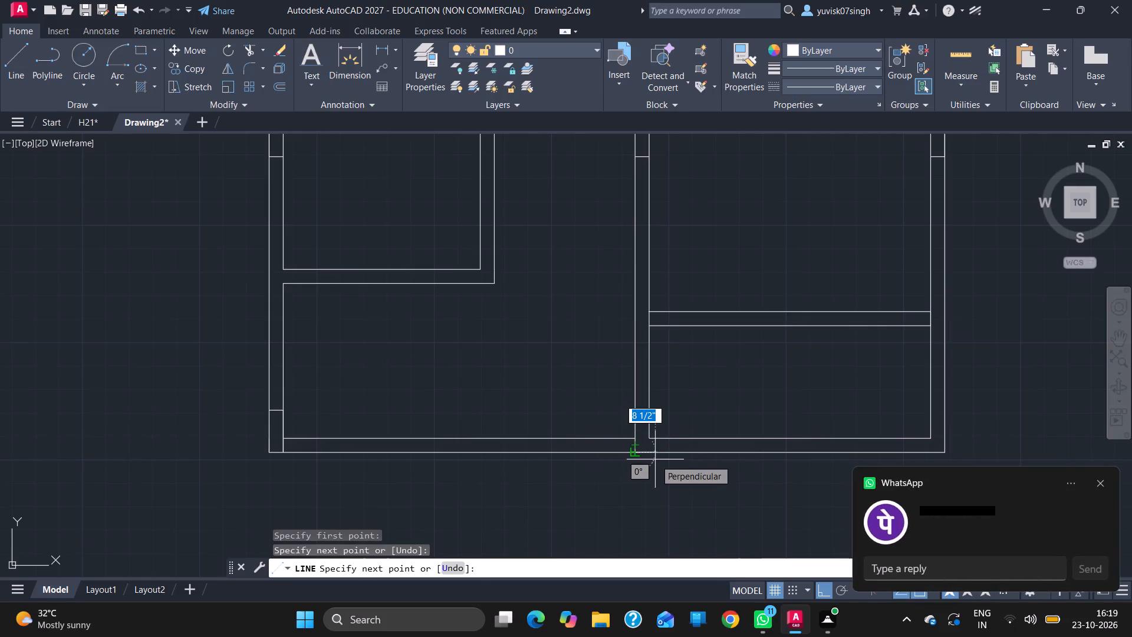
{"action": "key", "text": "6"}
{"action": "key", "text": "Return"}
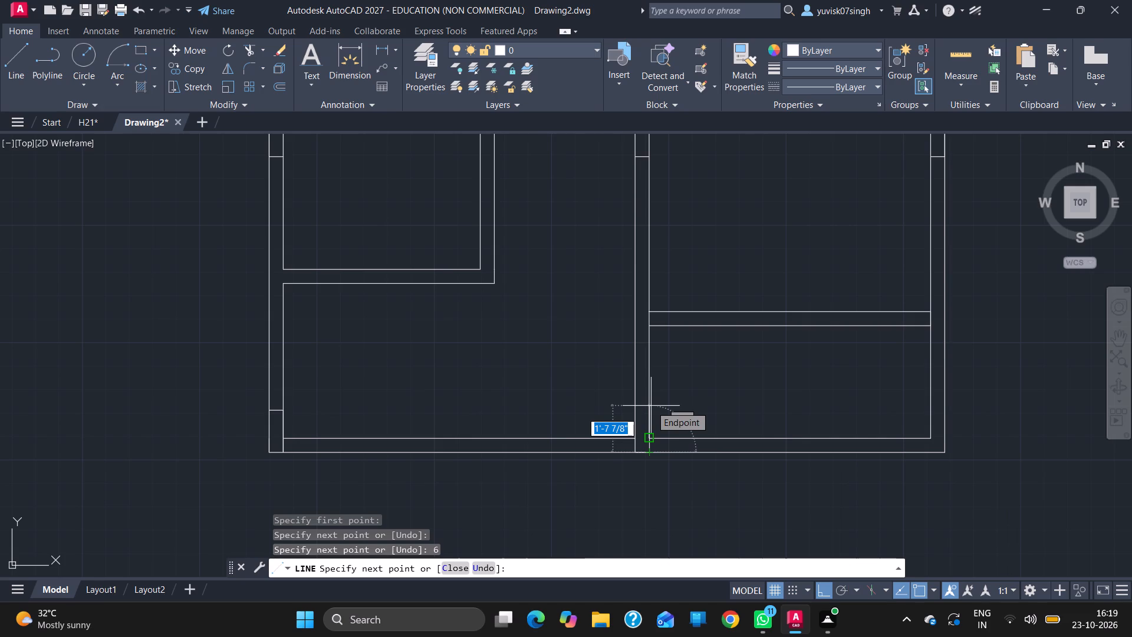
{"action": "key", "text": "1"}
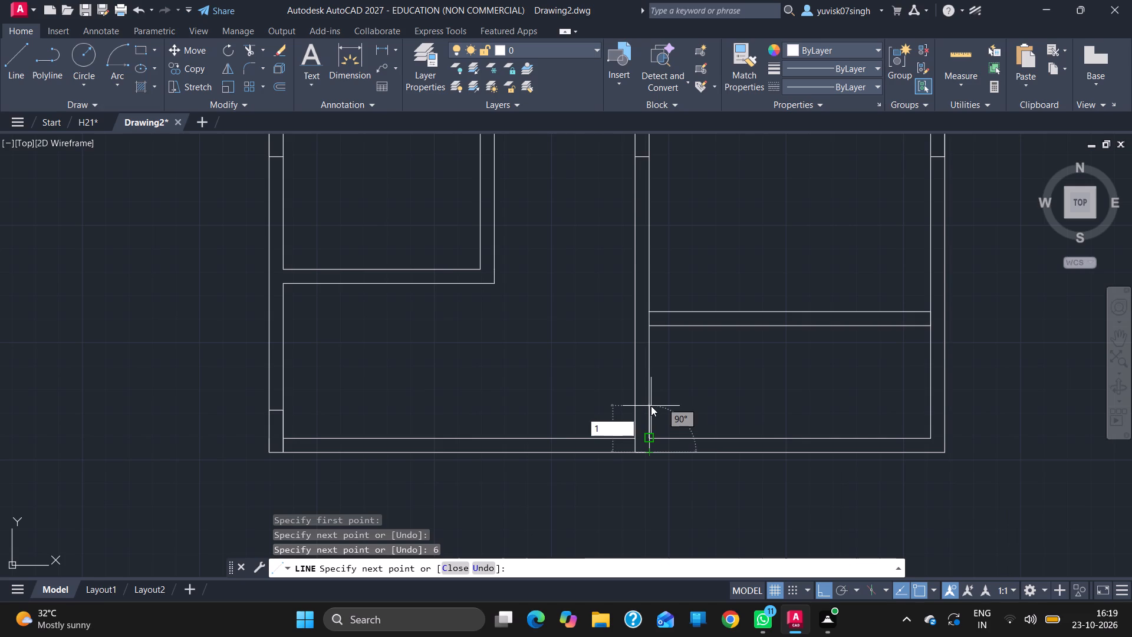
{"action": "key", "text": "apostrophe"}
{"action": "key", "text": "6"}
{"action": "key", "text": "Return"}
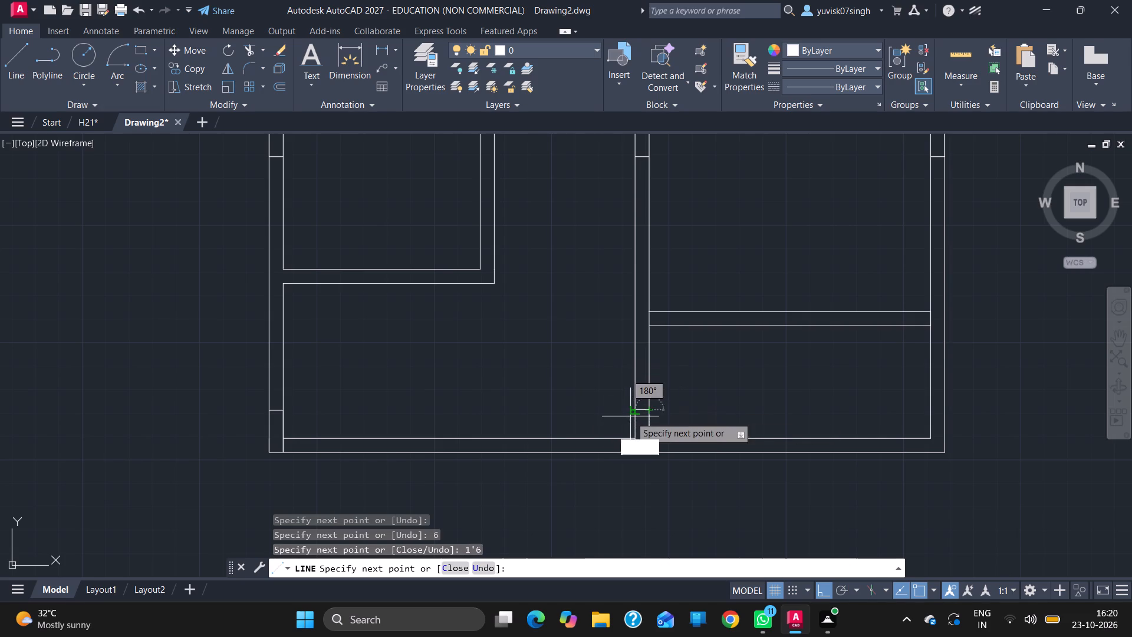
{"action": "left_click", "coordinate": [635, 411]}
{"action": "key", "text": "Escape"}
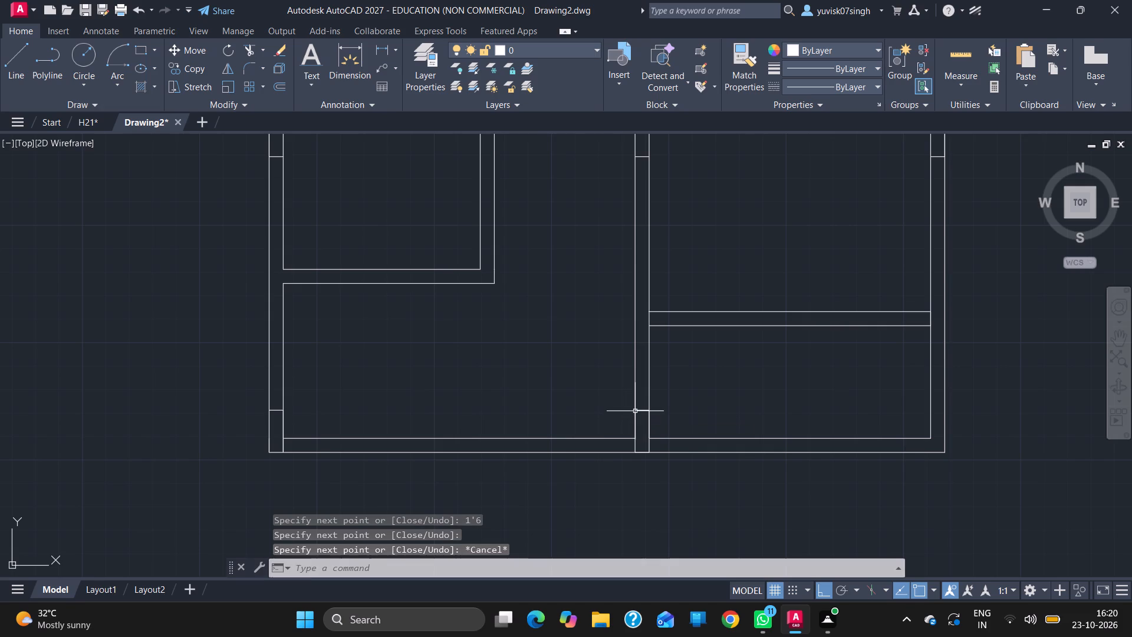
From the lower-right room's bottom-right inner corner, draw down to the outer wall line, right to the outer corner, 1'6" up and left to the inner line.
{"action": "left_click", "coordinate": [5, 49]}
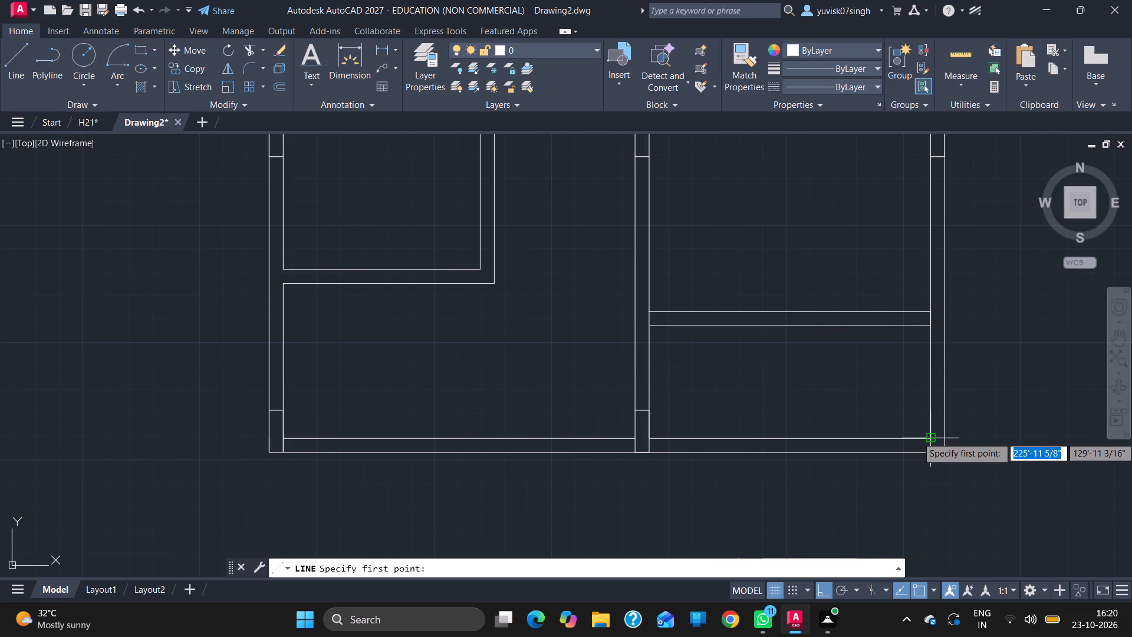
{"action": "left_click_drag", "start_coordinate": [932, 436], "coordinate": [932, 452]}
{"action": "left_click", "coordinate": [932, 452]}
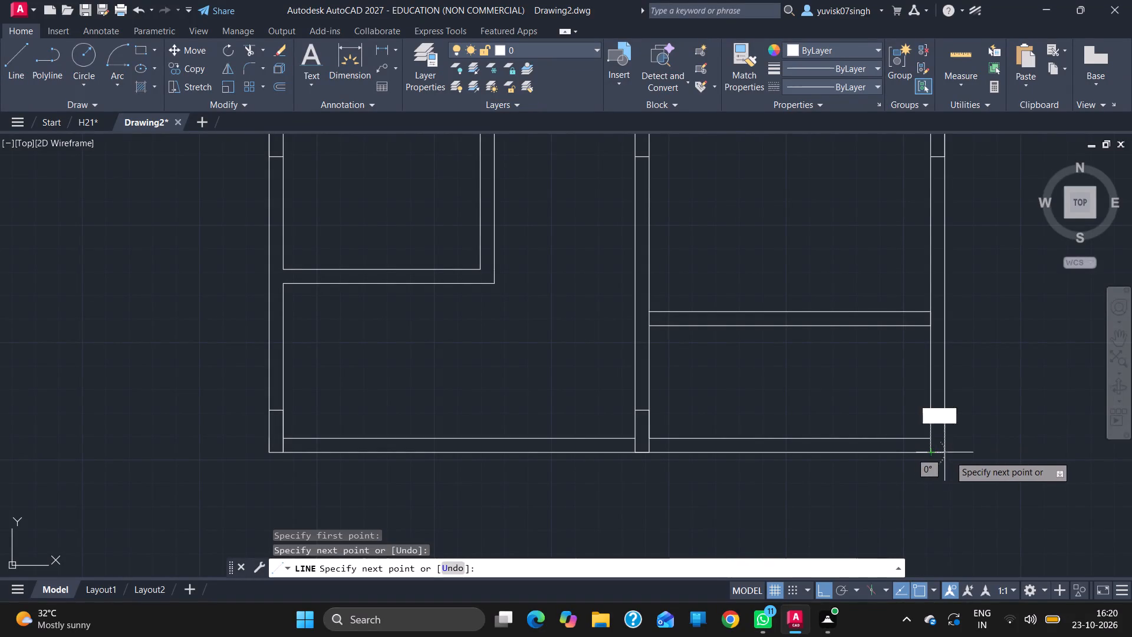
{"action": "left_click_drag", "start_coordinate": [945, 452], "coordinate": [942, 403]}
{"action": "key", "text": "1"}
{"action": "type", "text": "'6"}
{"action": "key", "text": "Return"}
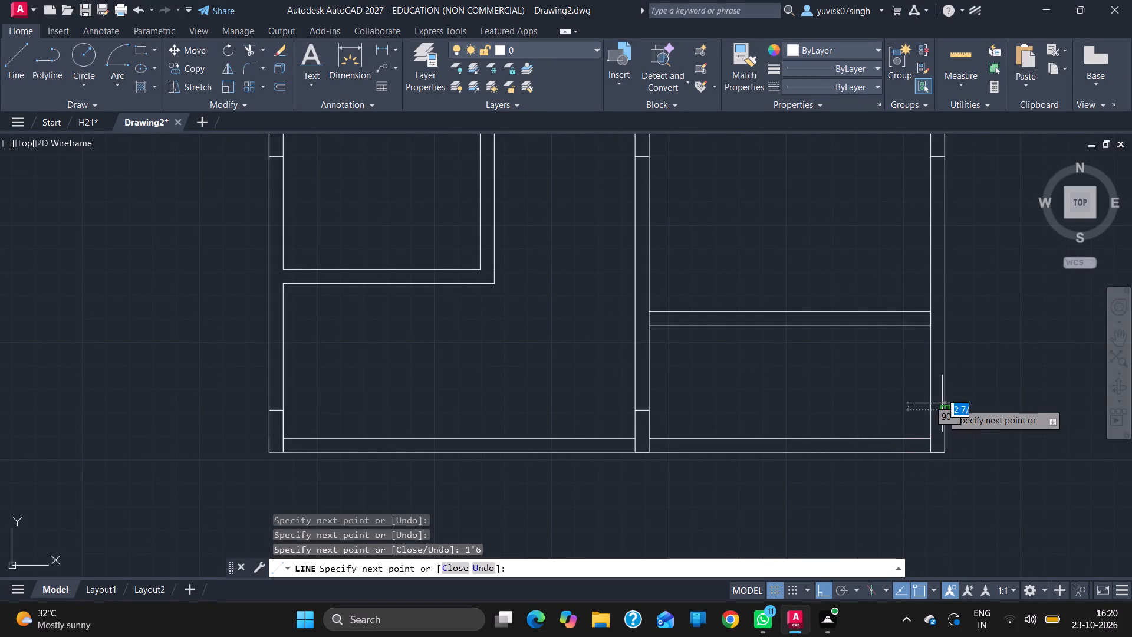
{"action": "left_click", "coordinate": [932, 409]}
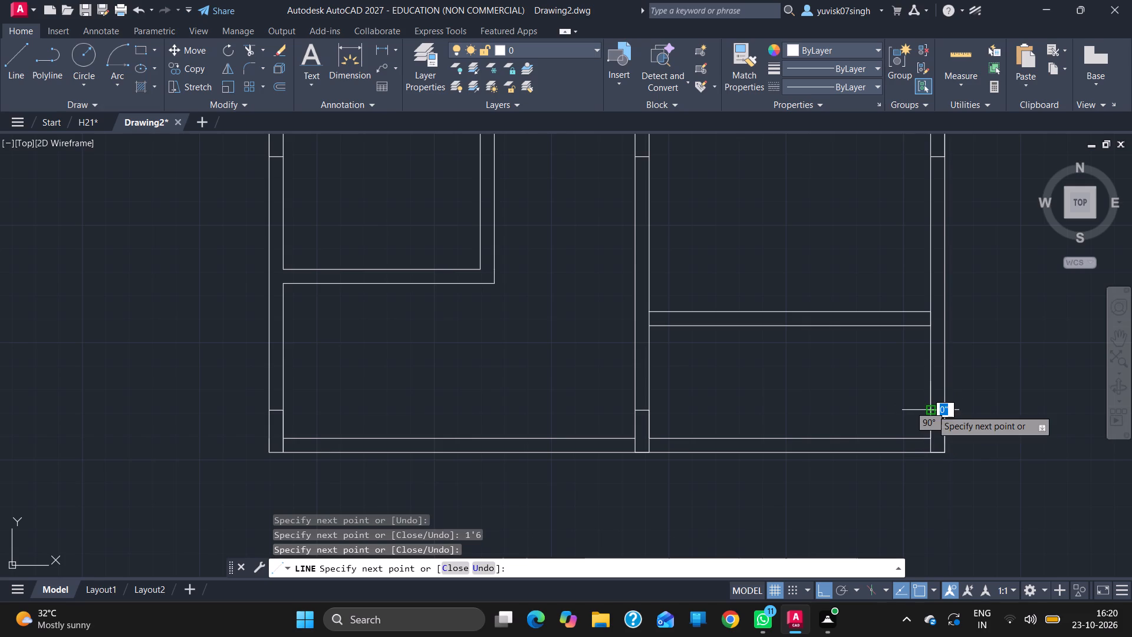
{"action": "key", "text": "Escape"}
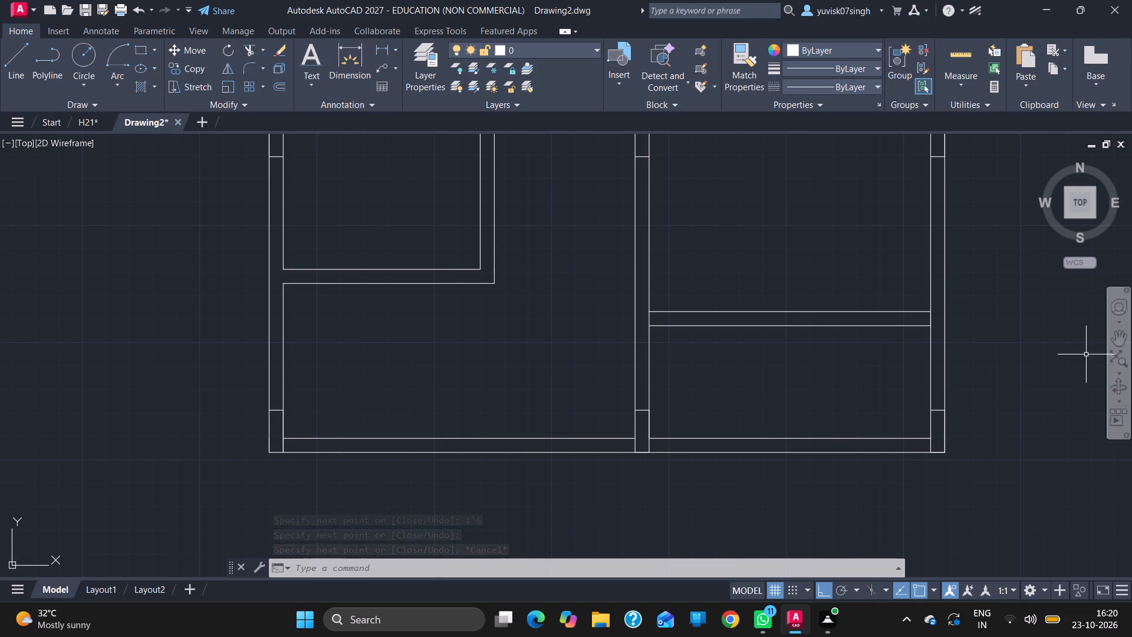
From the left end of the upper rooms' horizontal wall's lower line, draw left to the outer wall line, 1'6" up and right to the inner line.
{"action": "left_click", "coordinate": [1114, 340]}
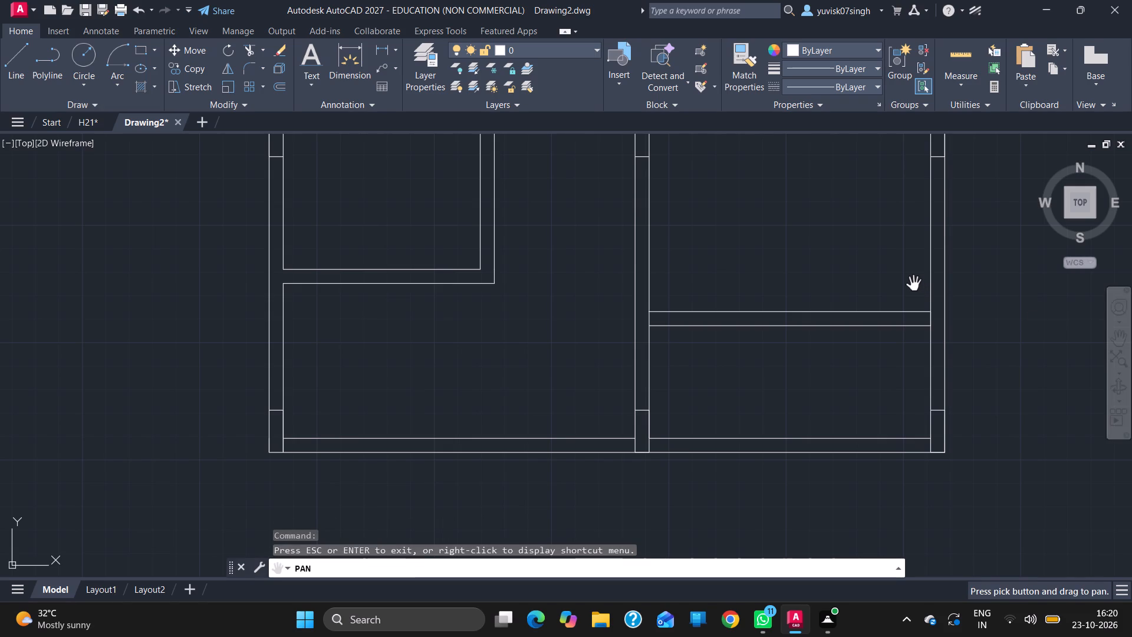
{"action": "left_click_drag", "start_coordinate": [851, 247], "coordinate": [865, 487]}
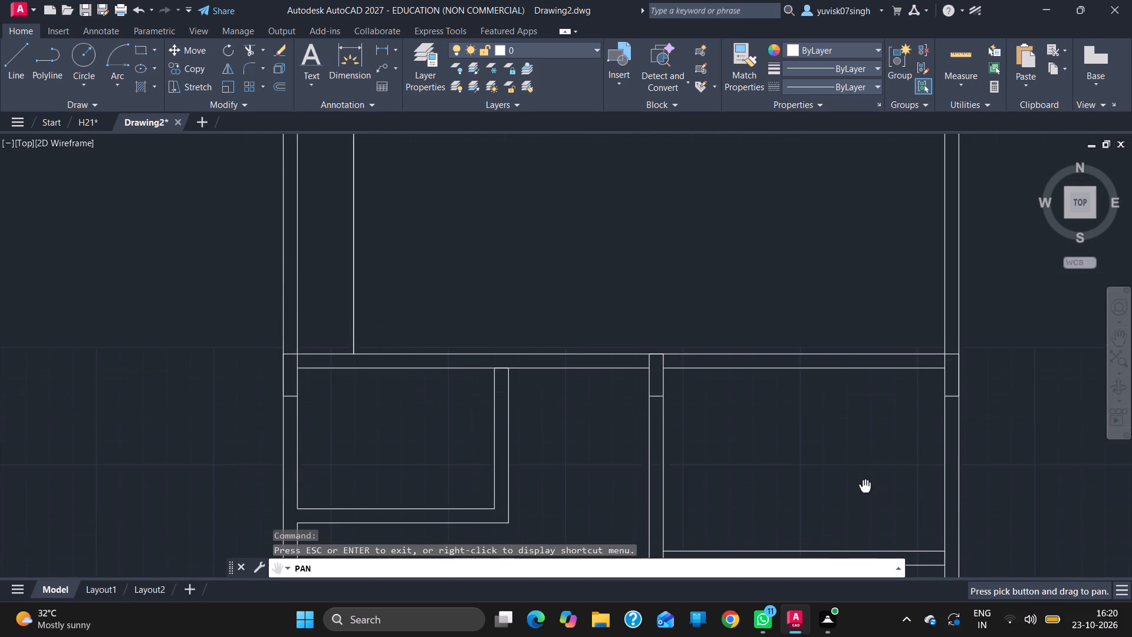
{"action": "left_click_drag", "start_coordinate": [865, 487], "coordinate": [863, 636]}
{"action": "left_click_drag", "start_coordinate": [540, 441], "coordinate": [566, 494]}
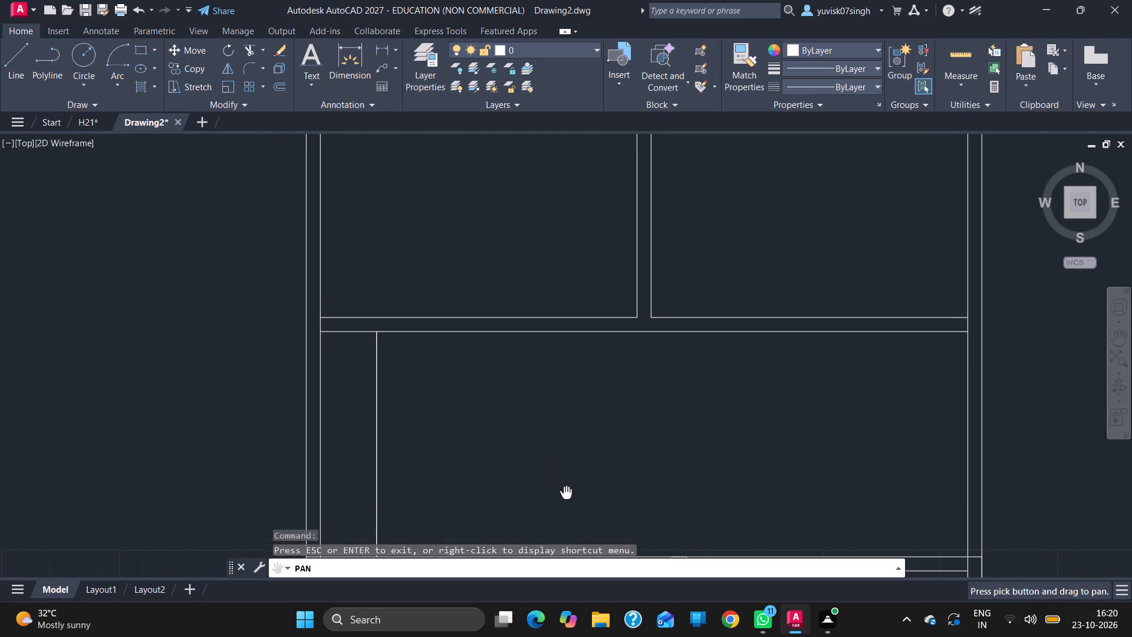
{"action": "left_click_drag", "start_coordinate": [566, 494], "coordinate": [567, 494]}
{"action": "key", "text": "Escape"}
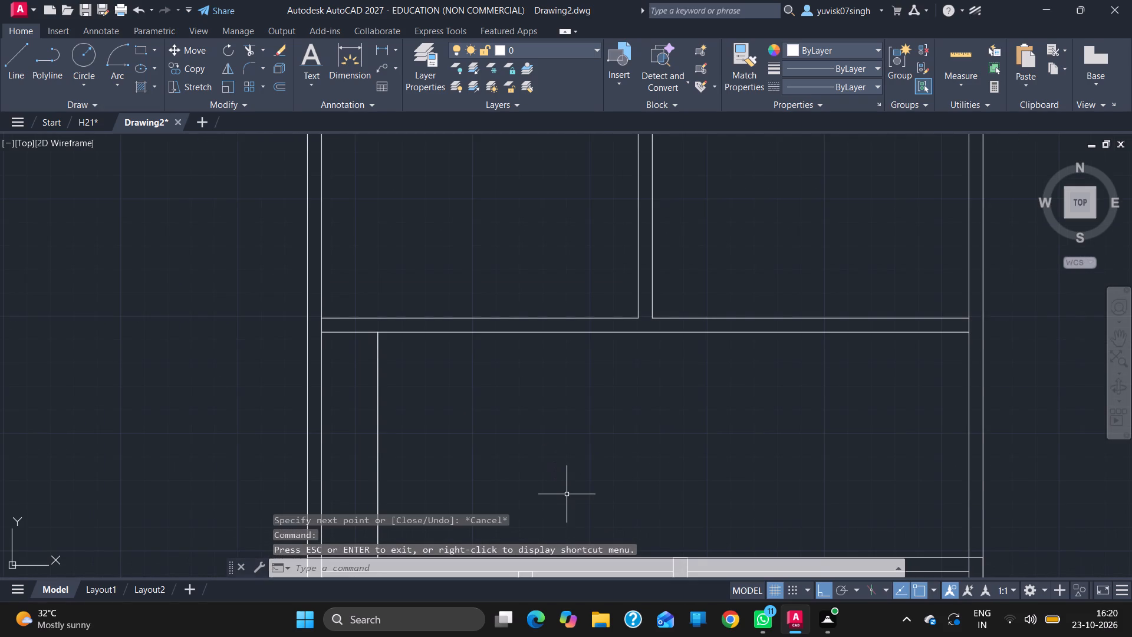
{"action": "left_click", "coordinate": [5, 57]}
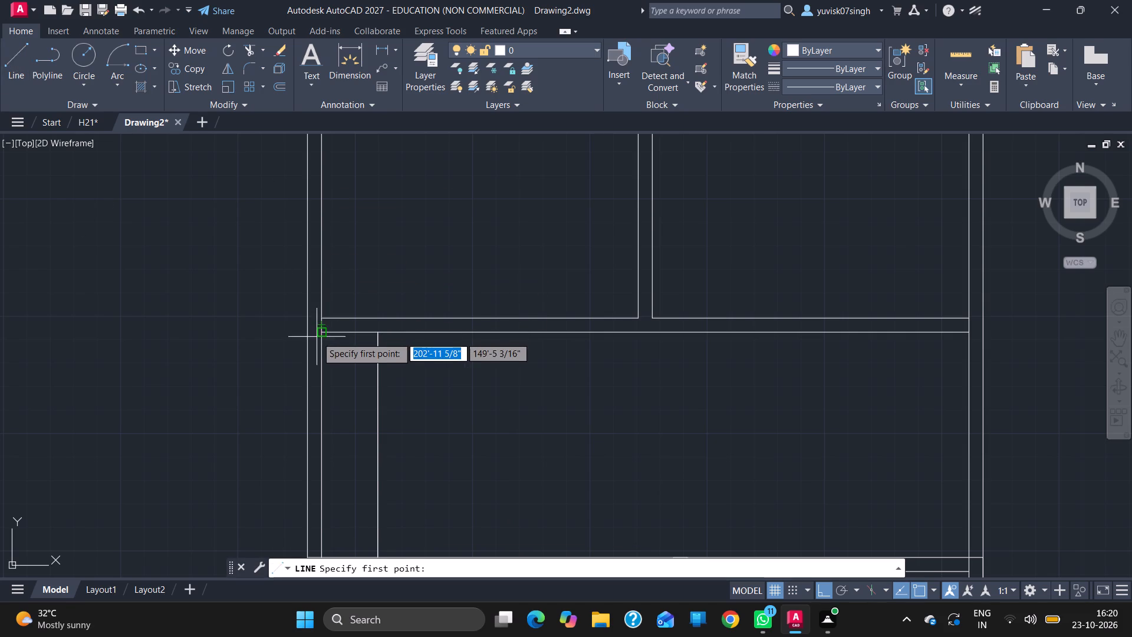
{"action": "left_click", "coordinate": [320, 334]}
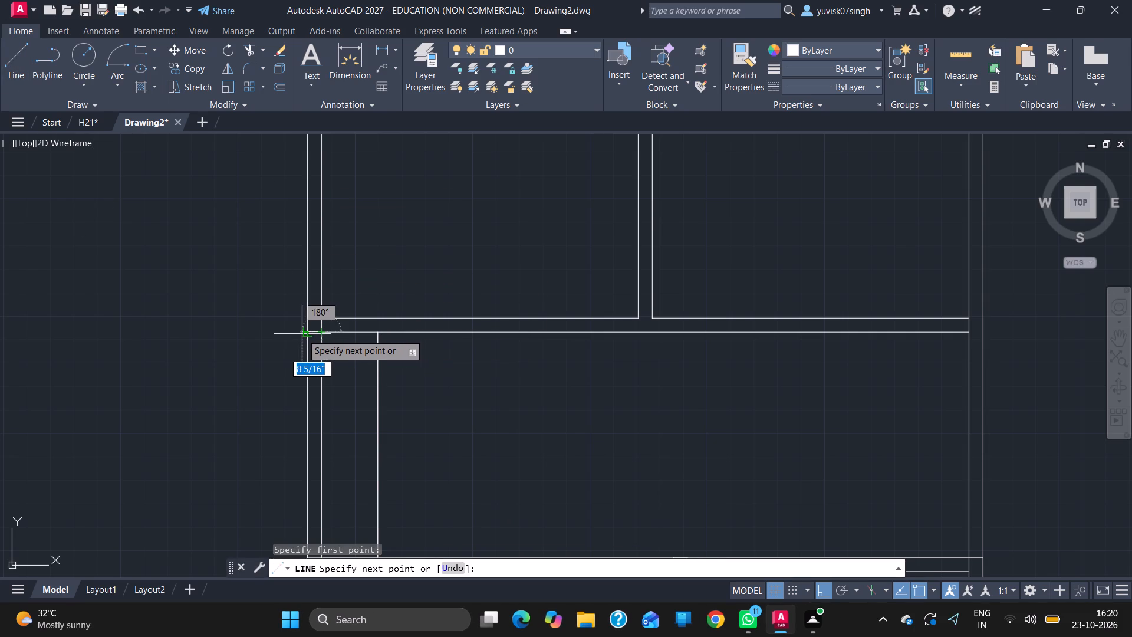
{"action": "left_click_drag", "start_coordinate": [307, 332], "coordinate": [304, 285]}
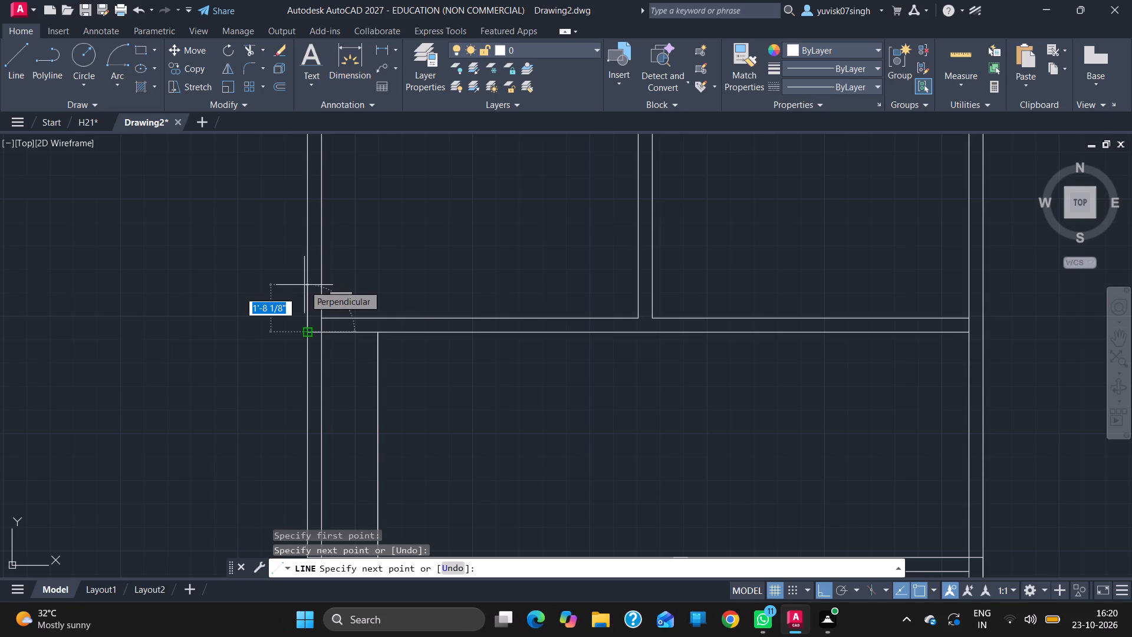
{"action": "key", "text": "1"}
{"action": "type", "text": "'6"}
{"action": "key", "text": "Return"}
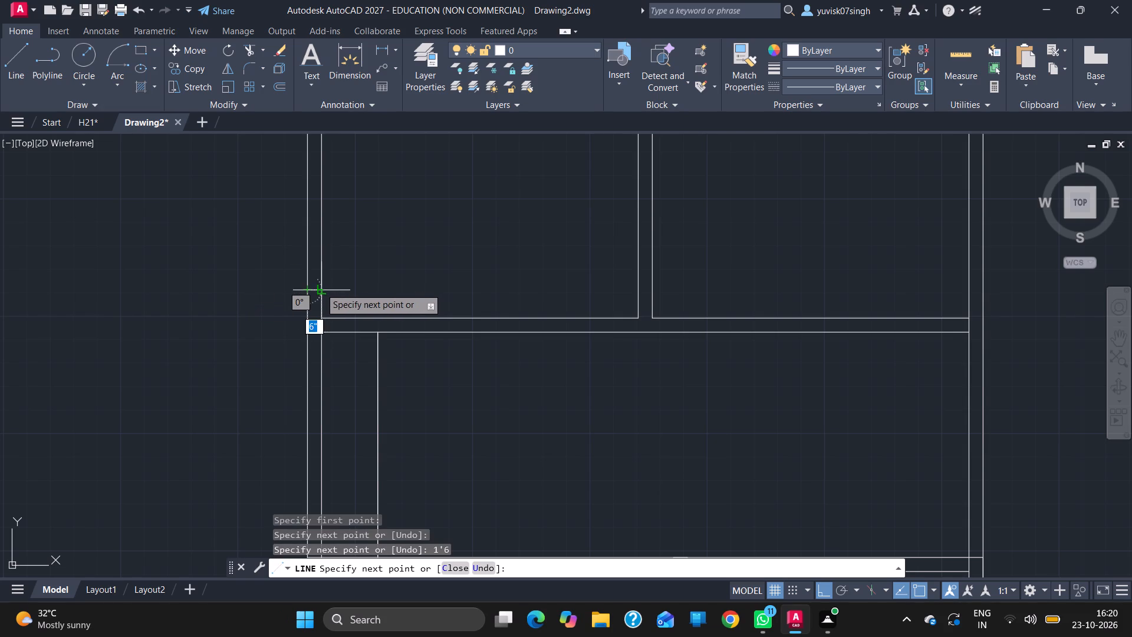
{"action": "left_click", "coordinate": [326, 288]}
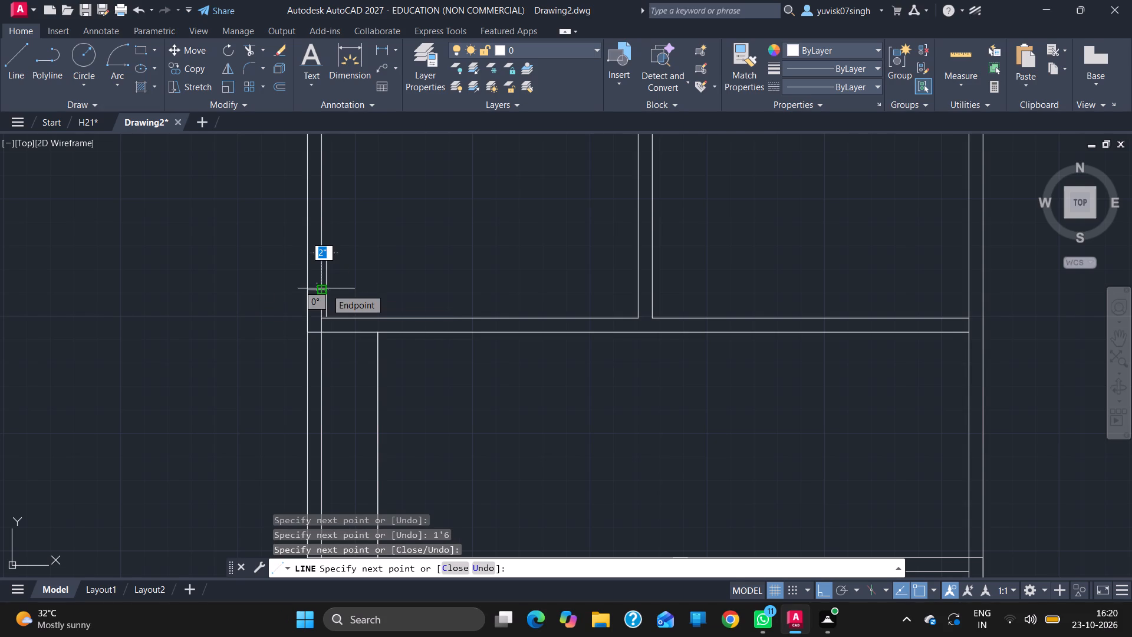
{"action": "key", "text": "Escape"}
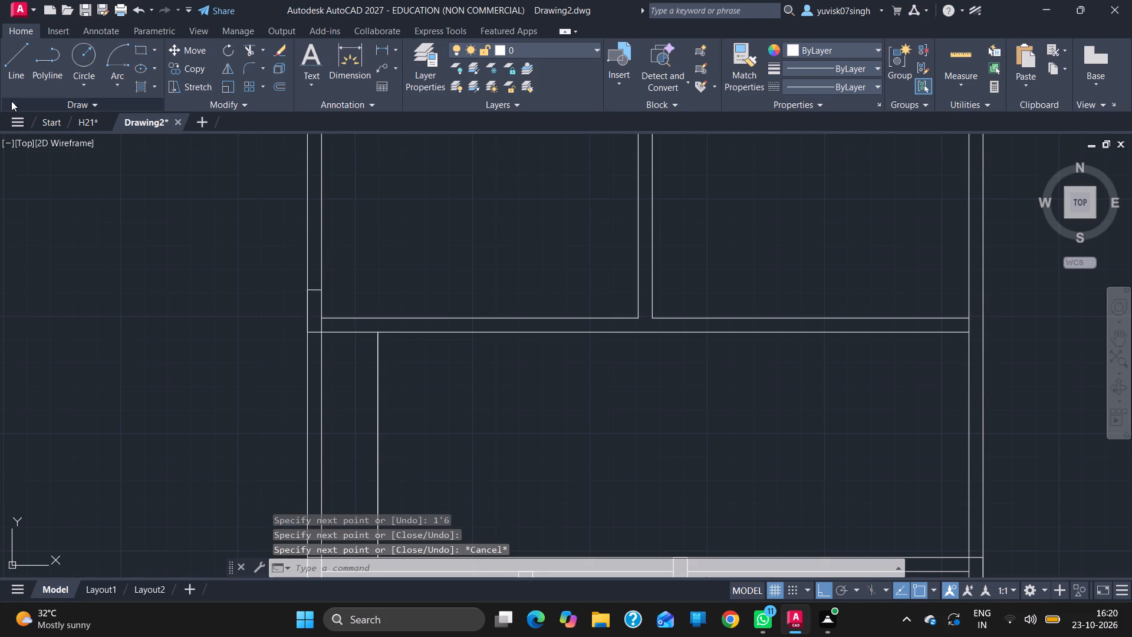
From the upper dividing wall's bottom-left corner, draw down to the horizontal wall's lower line, 6" right, 1'6" up and left to the wall's left face.
{"action": "left_click", "coordinate": [15, 67]}
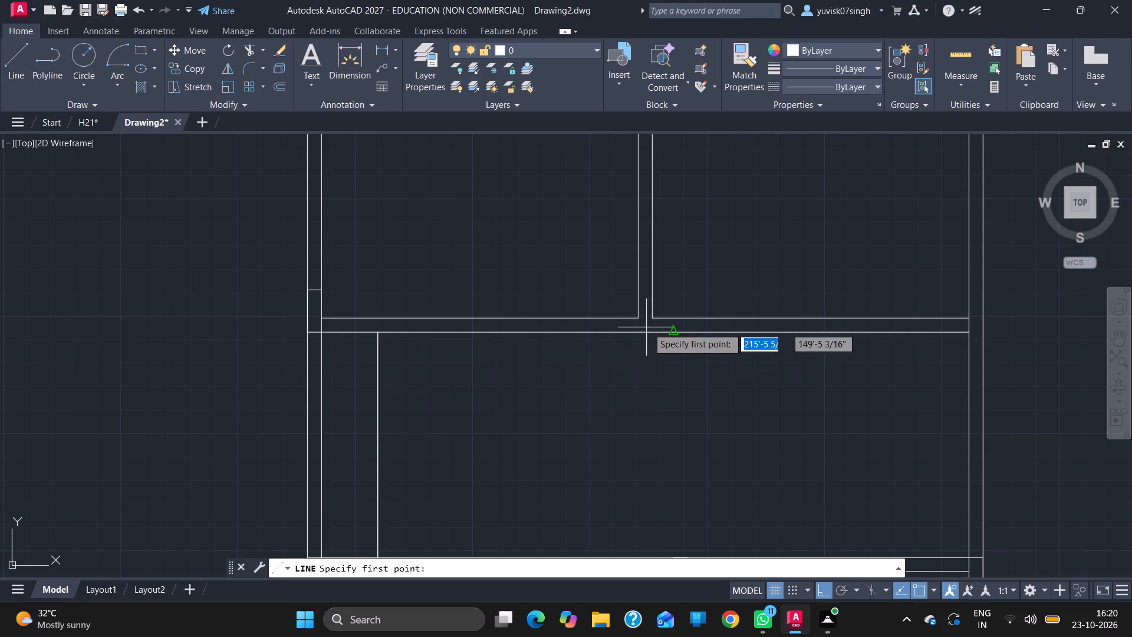
{"action": "left_click_drag", "start_coordinate": [641, 322], "coordinate": [642, 331]}
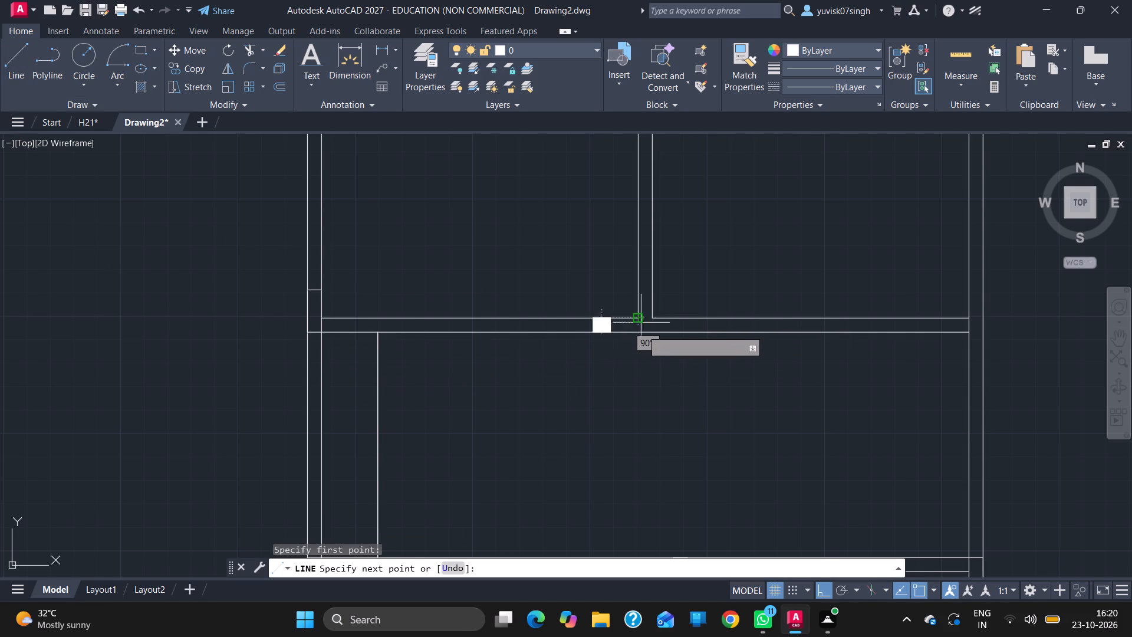
{"action": "left_click_drag", "start_coordinate": [642, 331], "coordinate": [642, 331]}
{"action": "left_click", "coordinate": [642, 331]}
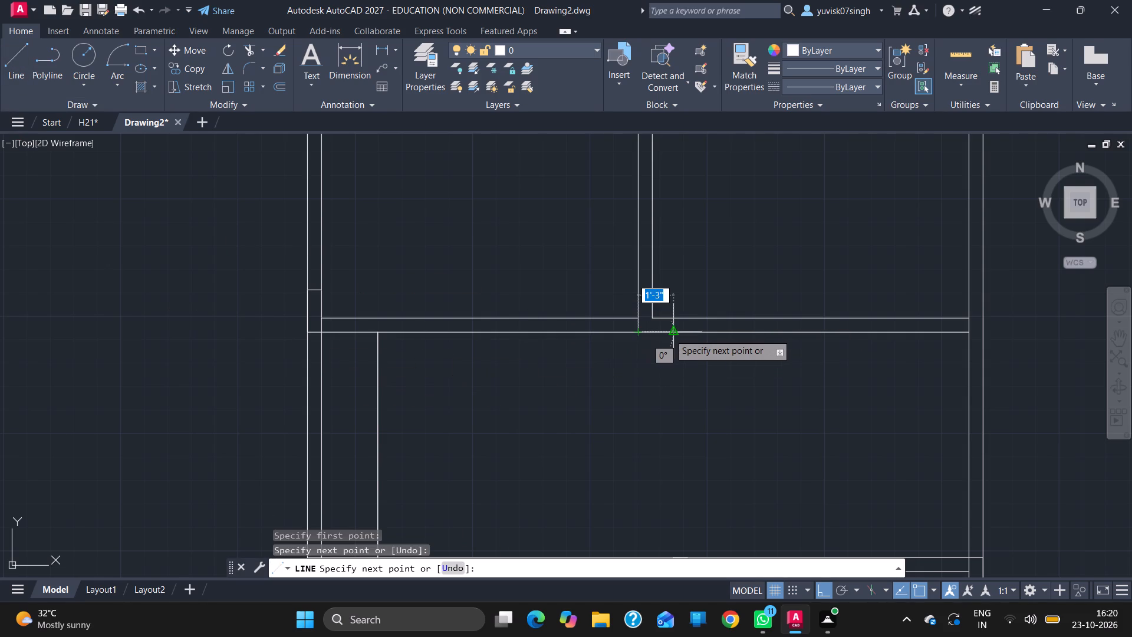
{"action": "key", "text": "6"}
{"action": "key", "text": "Return"}
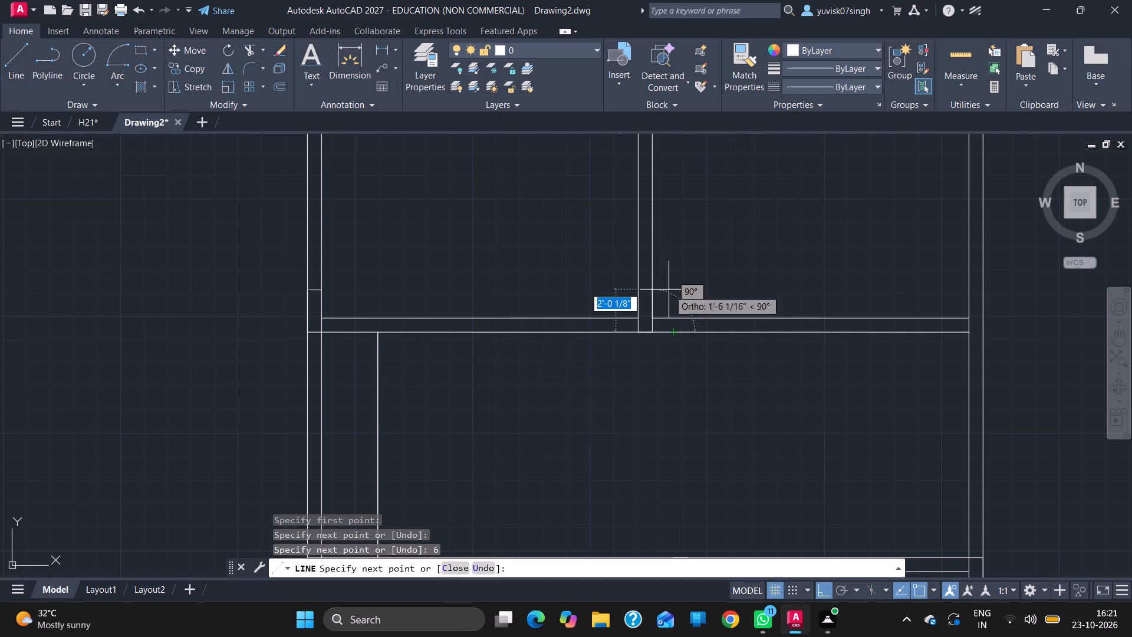
{"action": "key", "text": "1"}
{"action": "type", "text": "'6"}
{"action": "key", "text": "Return"}
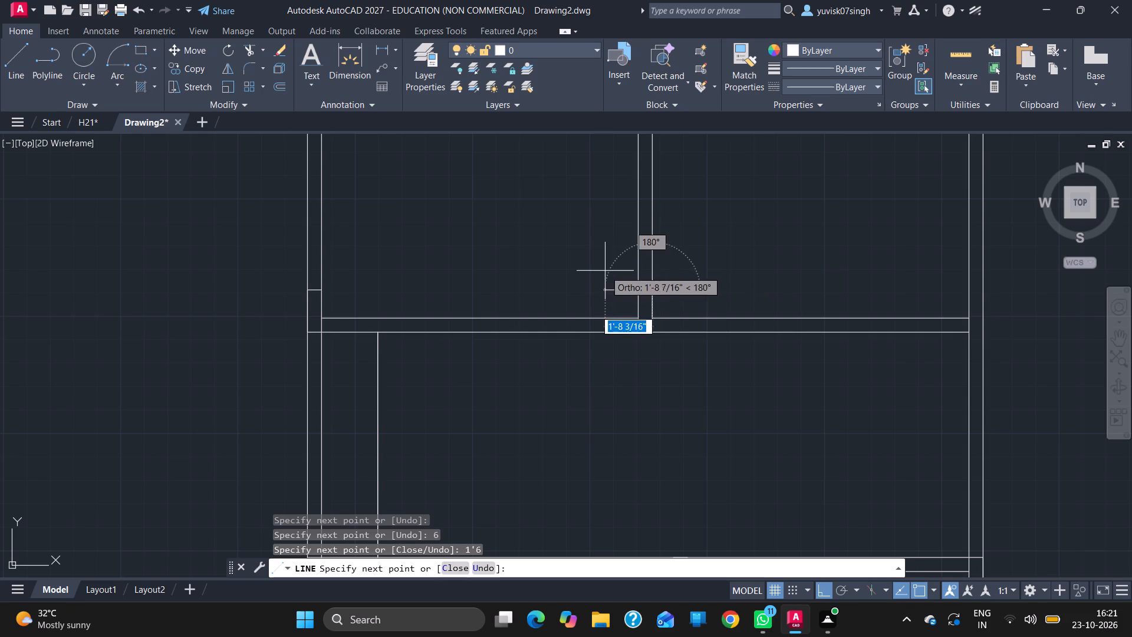
{"action": "left_click", "coordinate": [640, 287]}
{"action": "key", "text": "Escape"}
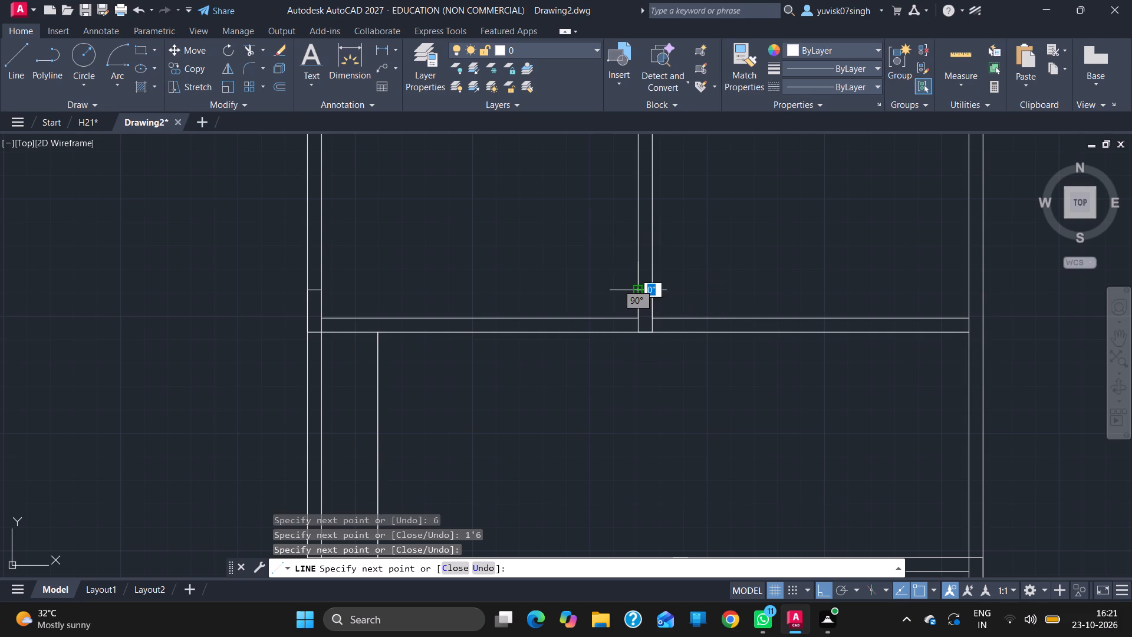
From the right end of the horizontal wall's lower line, draw right to the outer wall line, 1'6" up and left to the inner line.
{"action": "left_click", "coordinate": [8, 86]}
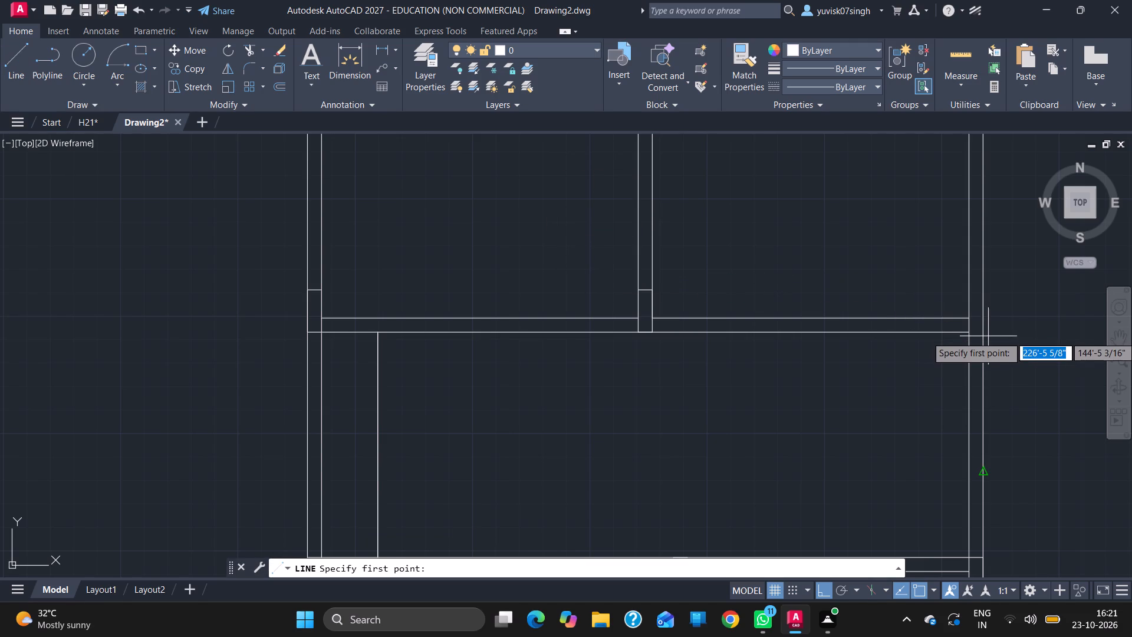
{"action": "left_click_drag", "start_coordinate": [966, 331], "coordinate": [973, 331]}
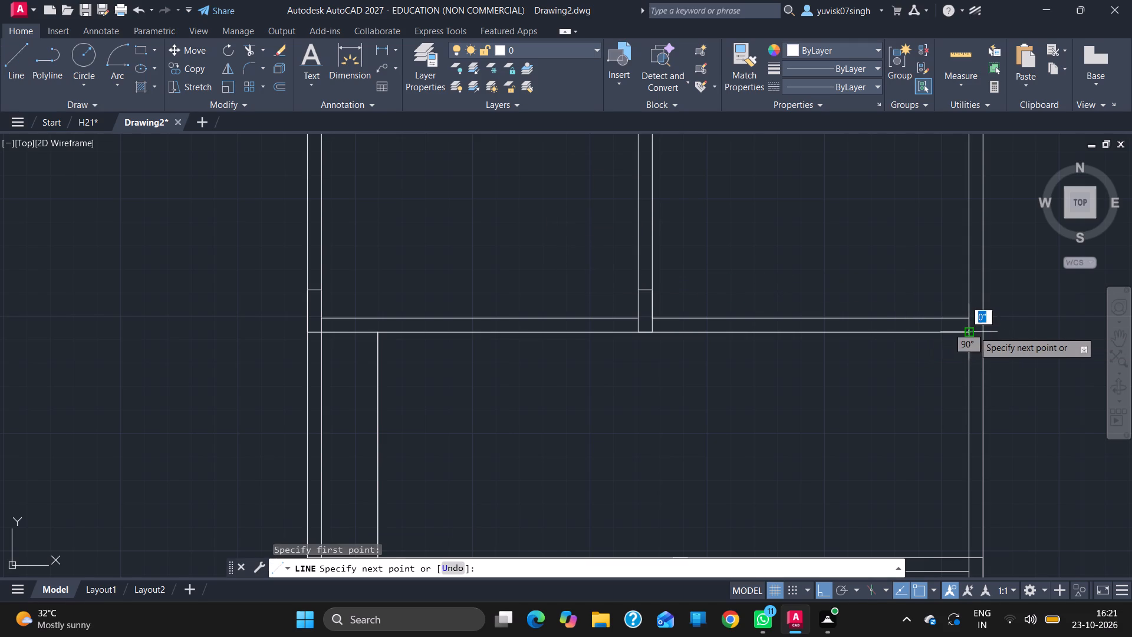
{"action": "left_click_drag", "start_coordinate": [973, 331], "coordinate": [980, 331]}
{"action": "left_click_drag", "start_coordinate": [980, 331], "coordinate": [977, 278]}
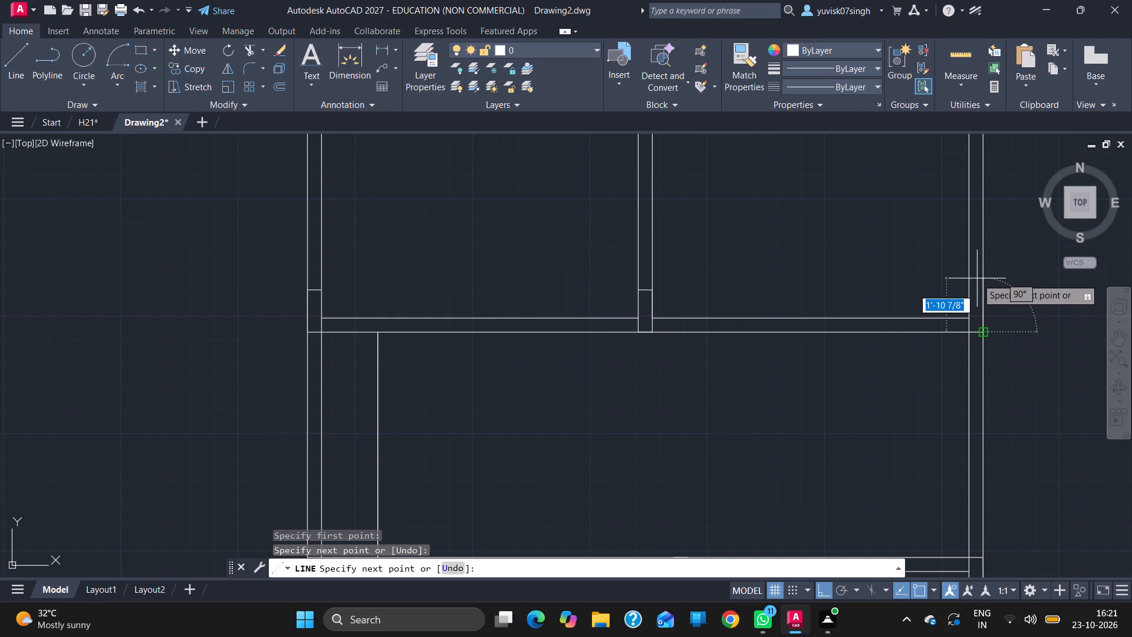
{"action": "type", "text": "1'"}
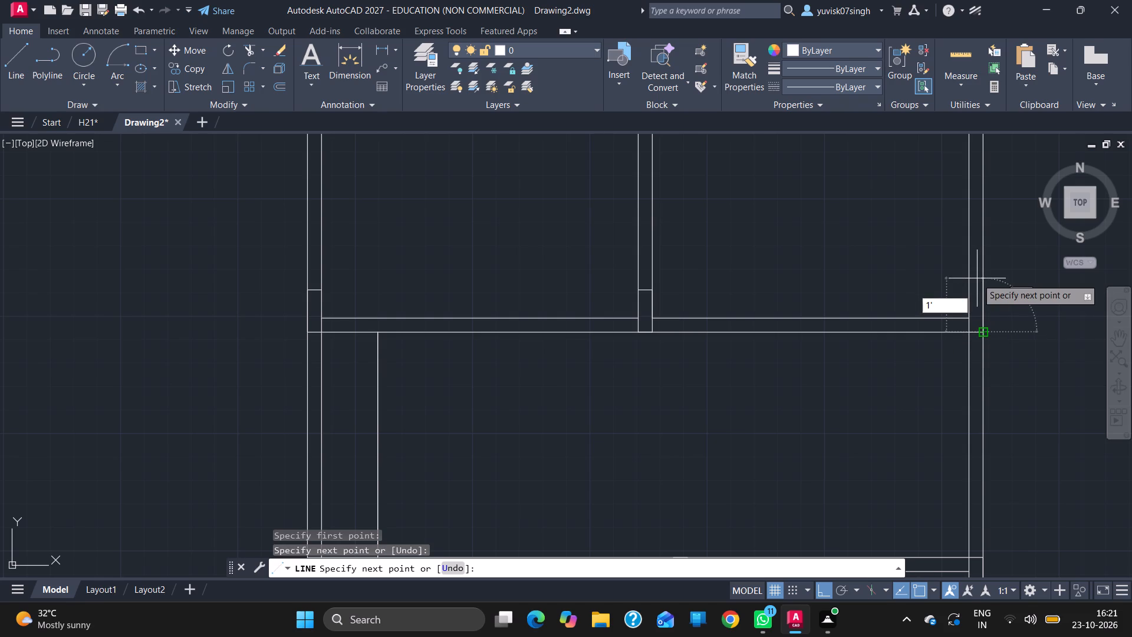
{"action": "key", "text": "6"}
{"action": "key", "text": "Return"}
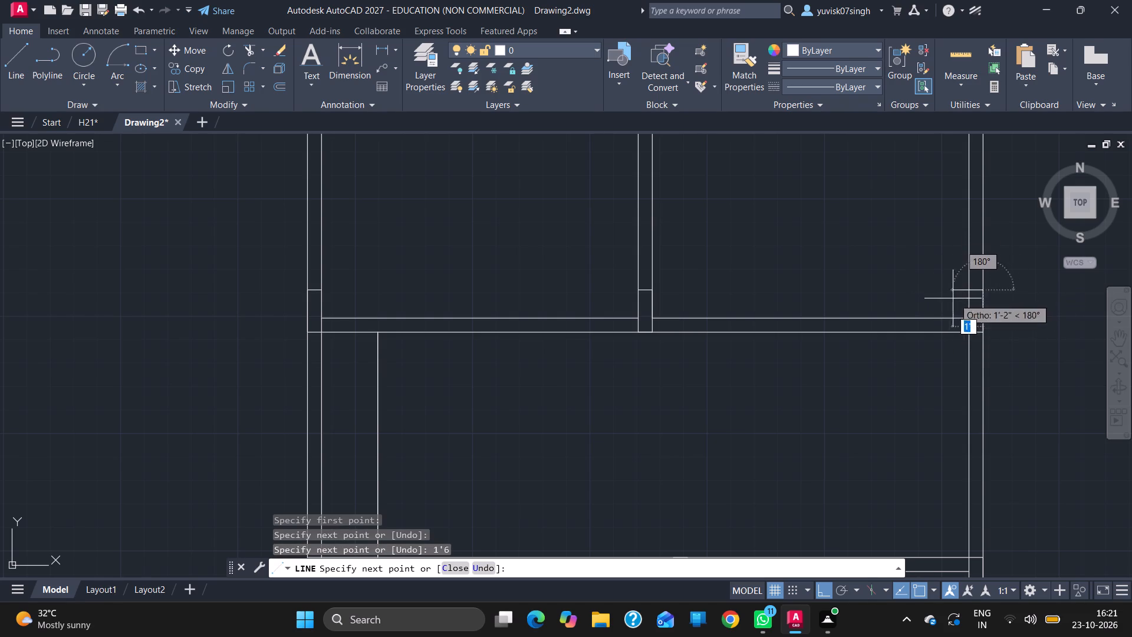
{"action": "left_click", "coordinate": [969, 291]}
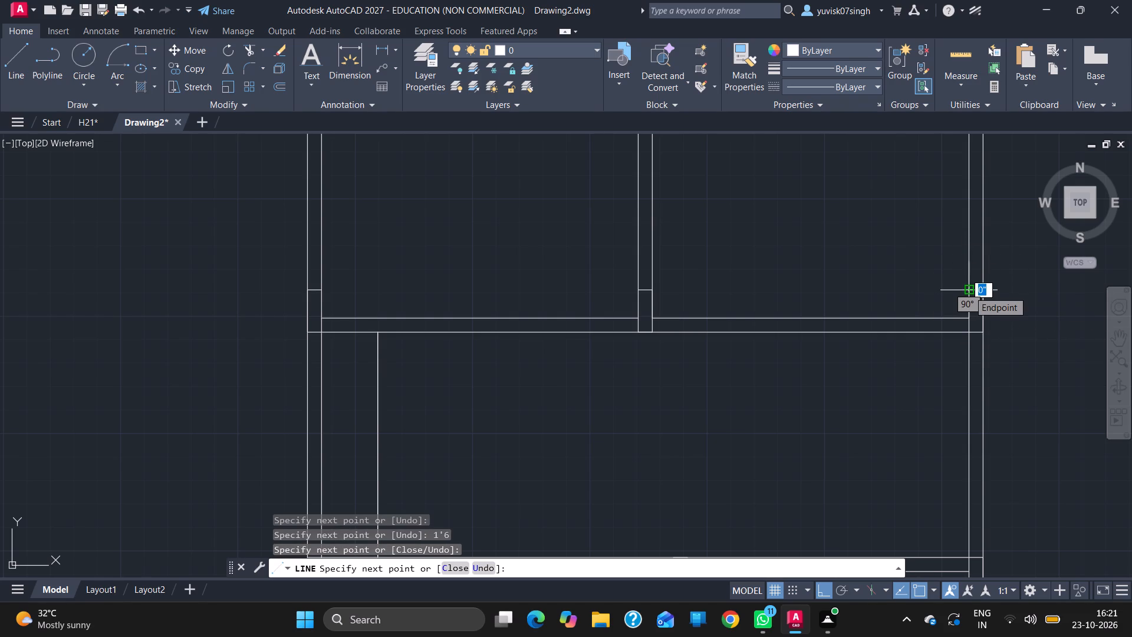
{"action": "key", "text": "Escape"}
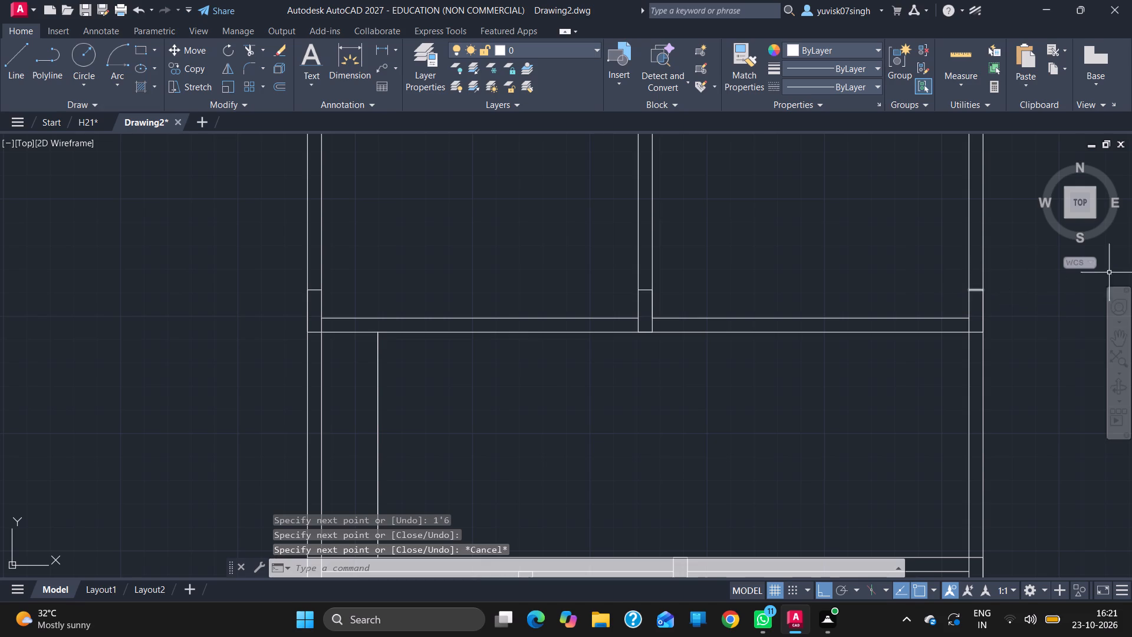
From the plan's top-left outer corner, draw 1'6" down and right to the left wall's inner line.
{"action": "left_click", "coordinate": [1119, 344]}
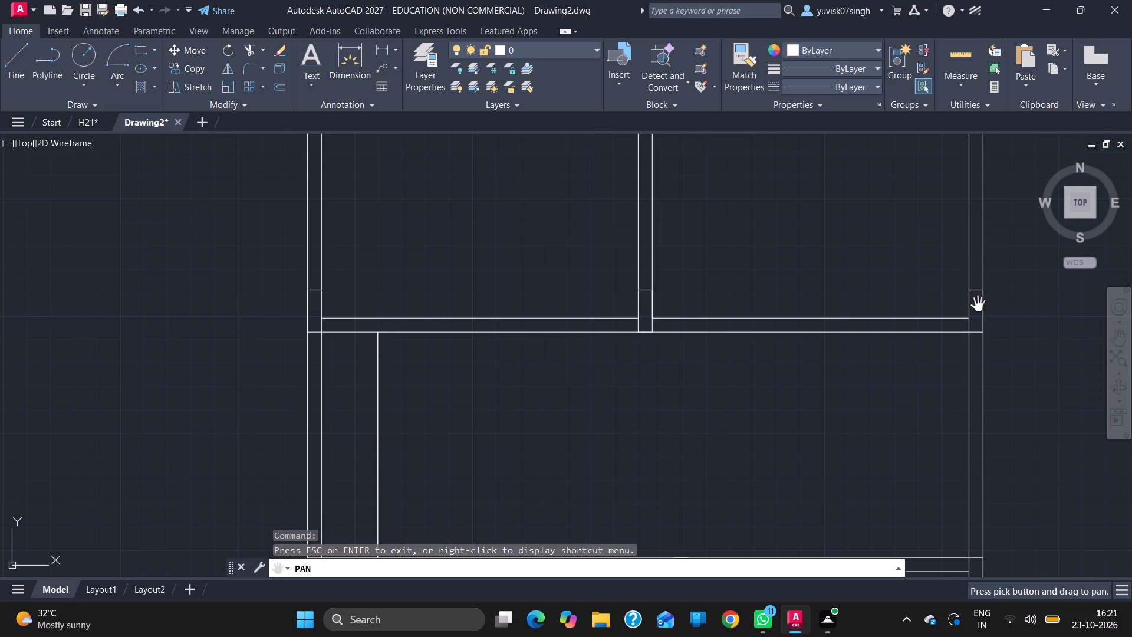
{"action": "left_click_drag", "start_coordinate": [884, 247], "coordinate": [851, 513]}
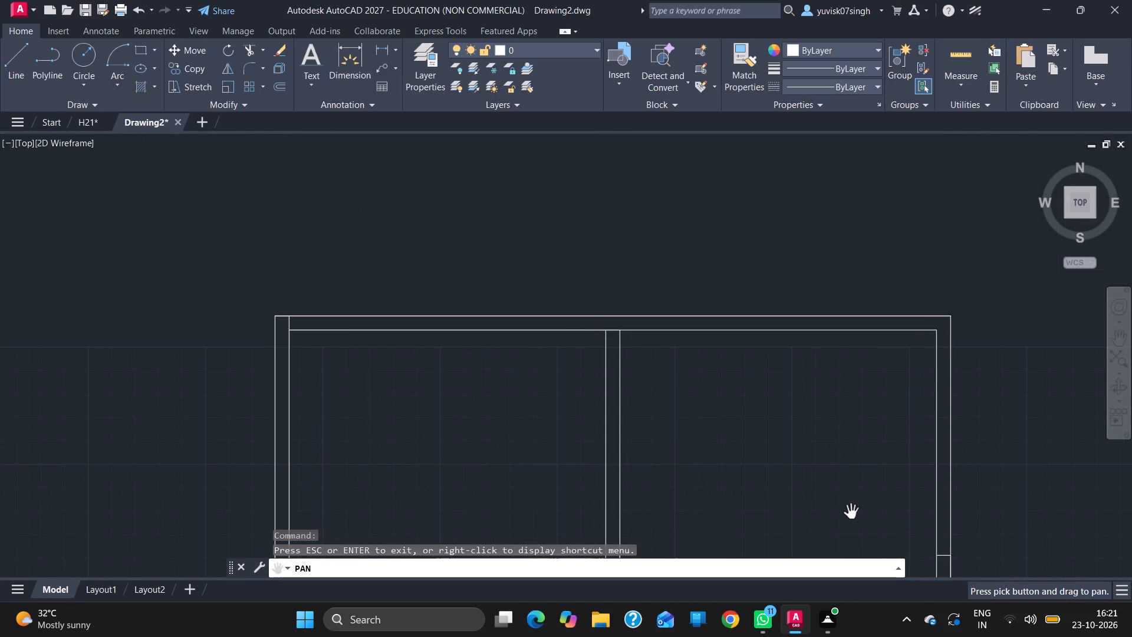
{"action": "key", "text": "Escape"}
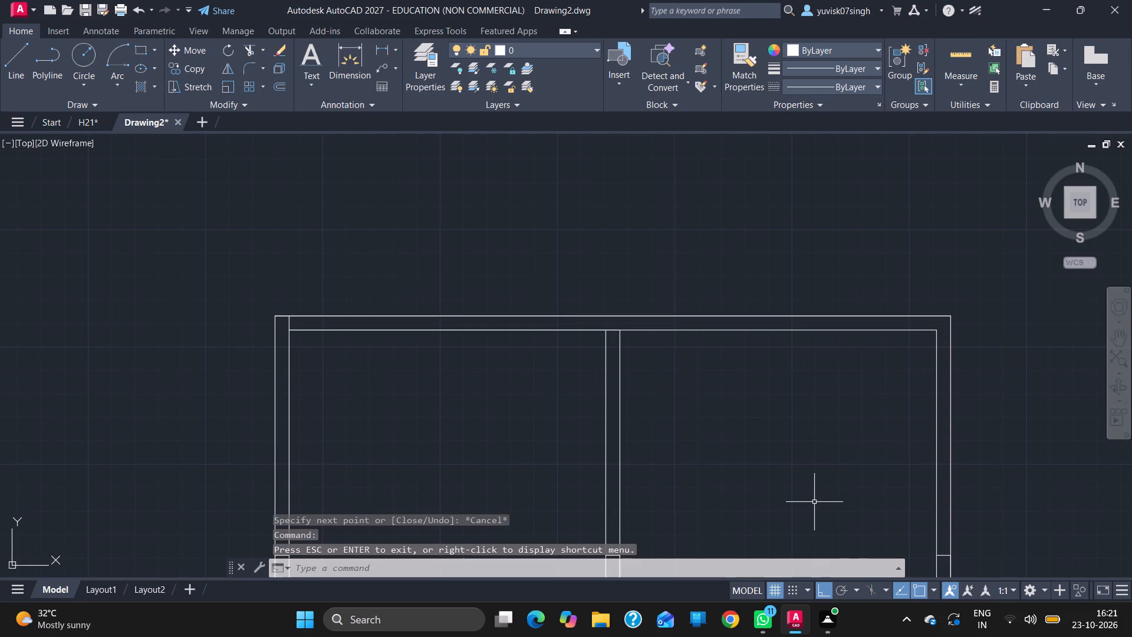
{"action": "left_click", "coordinate": [10, 47]}
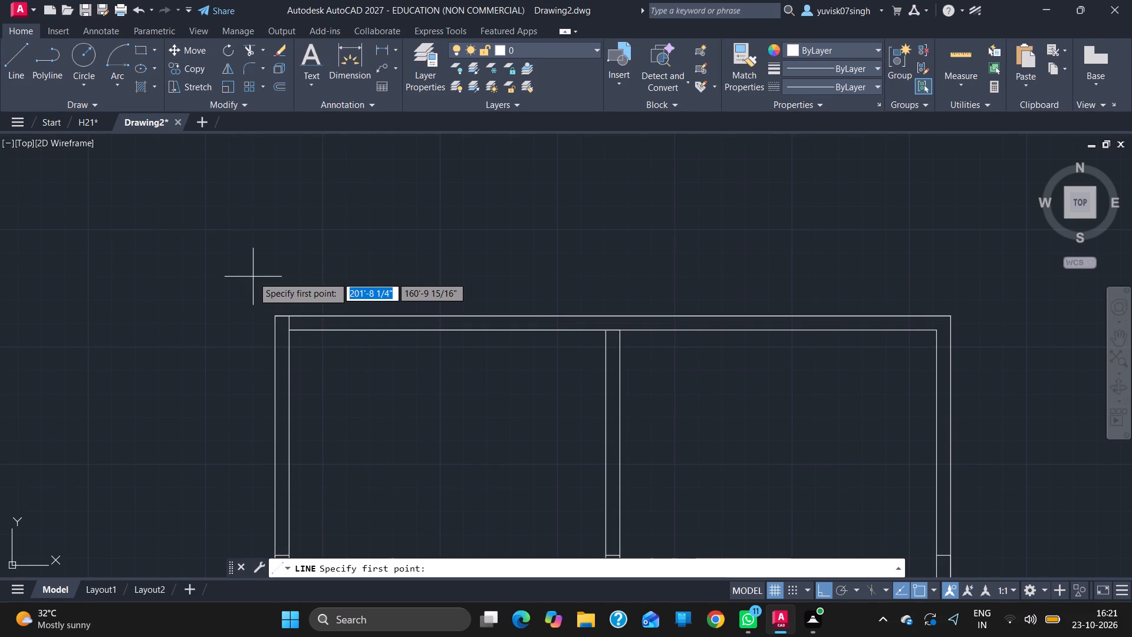
{"action": "left_click", "coordinate": [272, 312]}
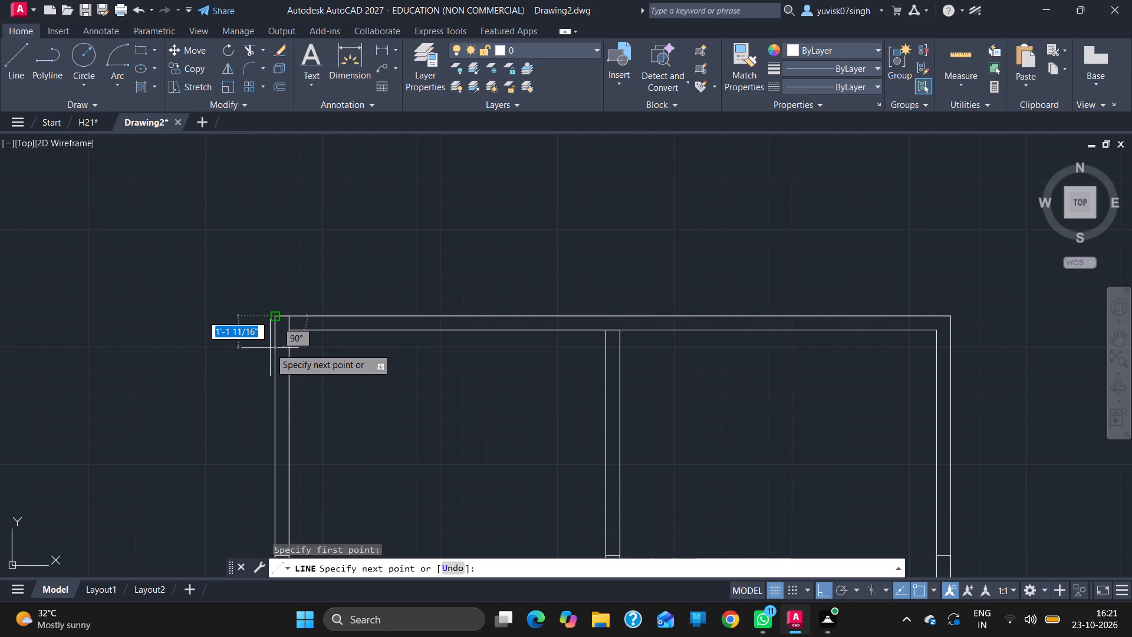
{"action": "key", "text": "1"}
{"action": "type", "text": "'6"}
{"action": "key", "text": "Return"}
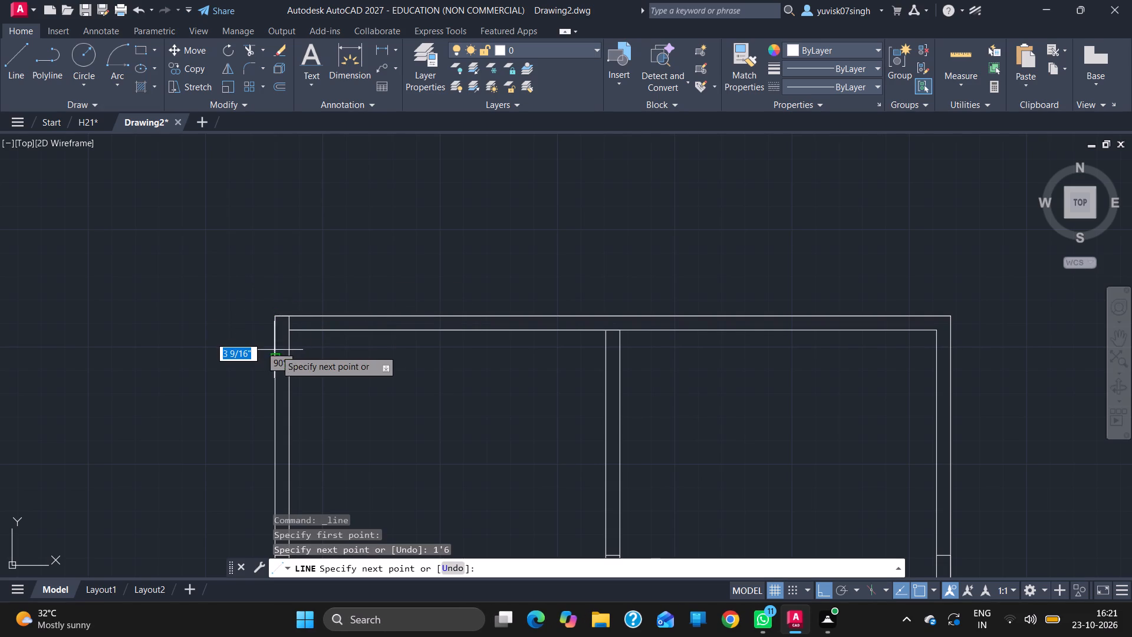
{"action": "left_click", "coordinate": [286, 356]}
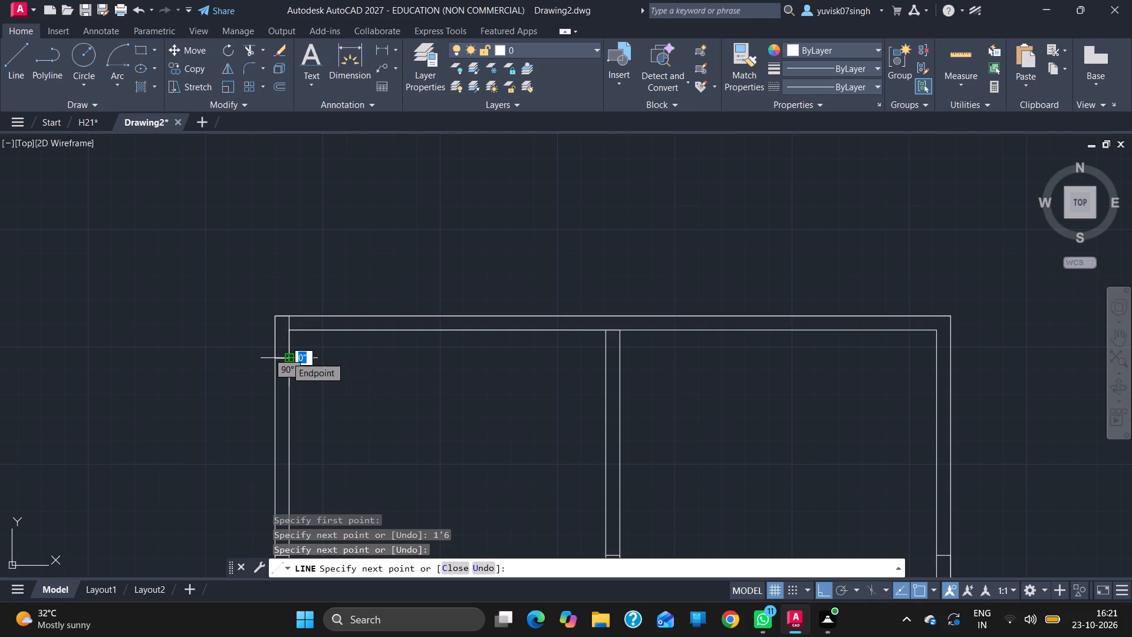
From the upper dividing wall's top-right corner, draw up to the outer wall line, 6" left, 1'6" down and right to the wall's right face.
{"action": "left_click", "coordinate": [5, 55]}
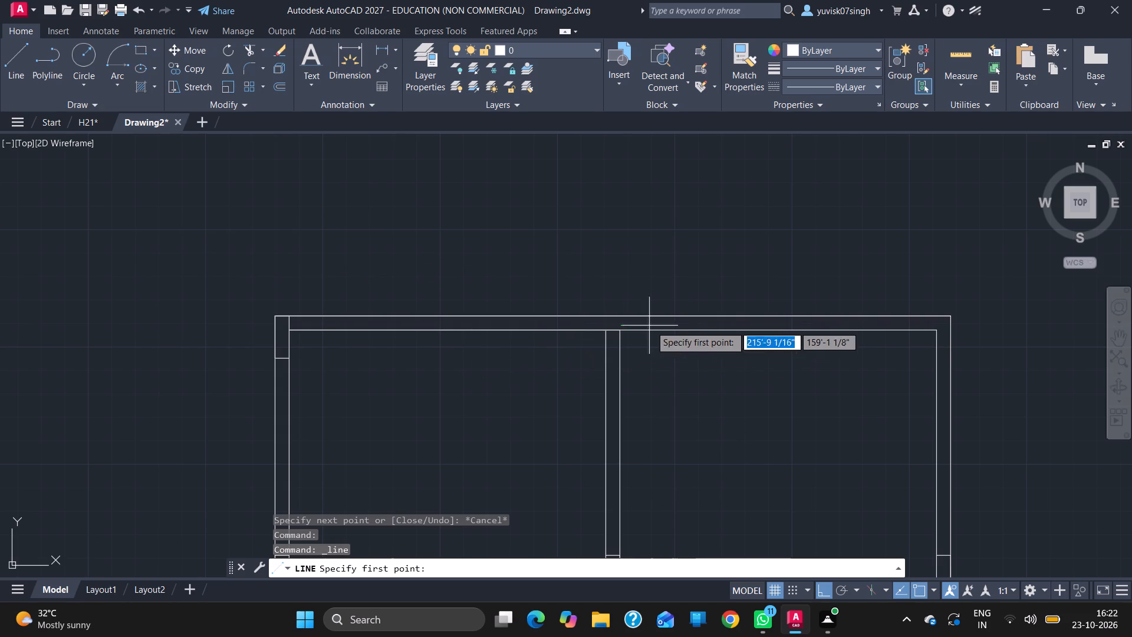
{"action": "left_click_drag", "start_coordinate": [620, 333], "coordinate": [621, 318]}
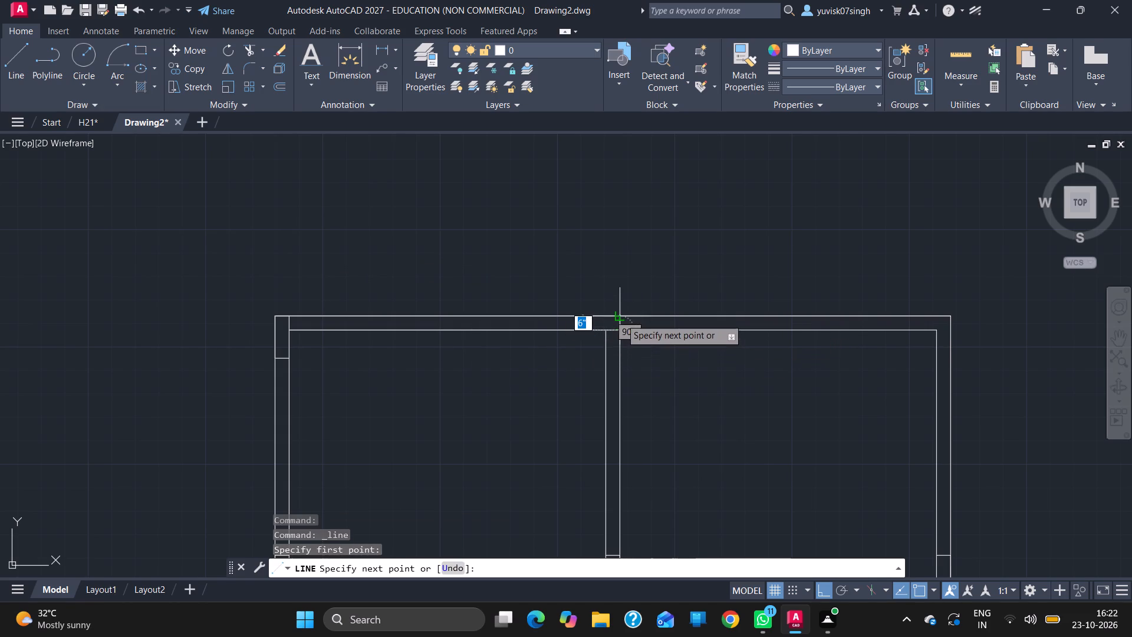
{"action": "left_click_drag", "start_coordinate": [621, 318], "coordinate": [619, 316]}
{"action": "left_click_drag", "start_coordinate": [619, 316], "coordinate": [589, 318]}
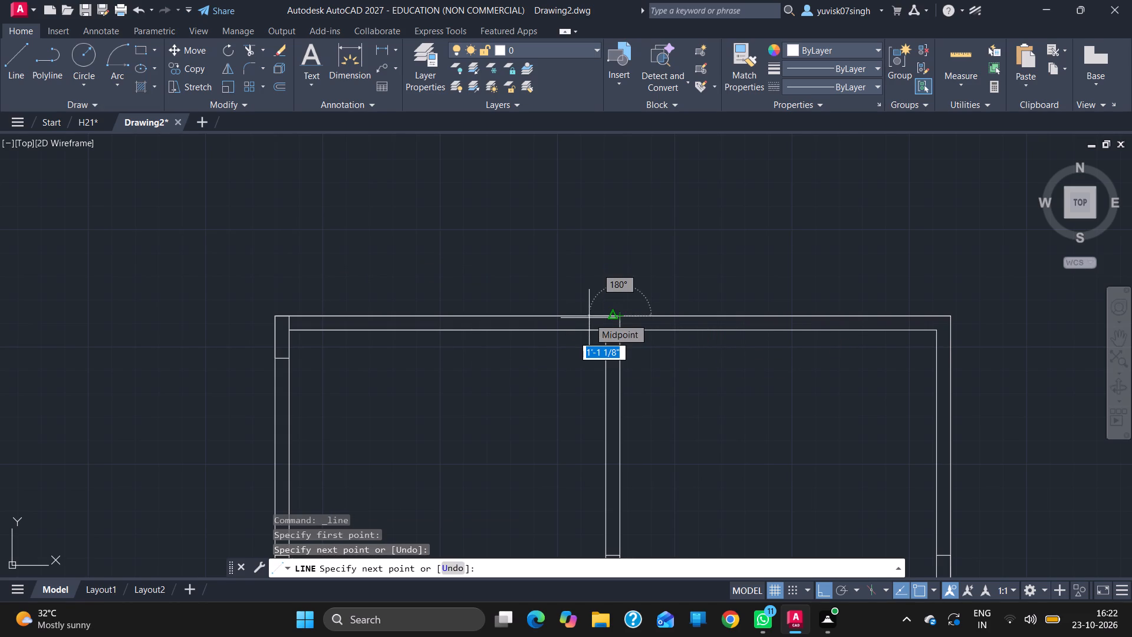
{"action": "key", "text": "6"}
{"action": "key", "text": "Return"}
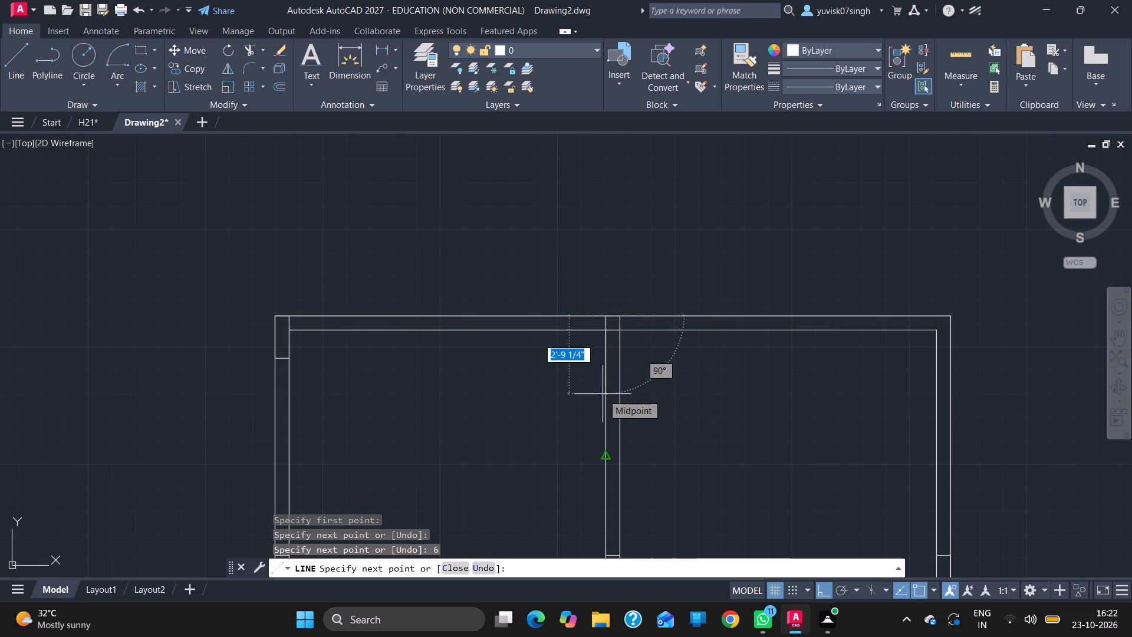
{"action": "key", "text": "1"}
{"action": "type", "text": "'6"}
{"action": "key", "text": "Return"}
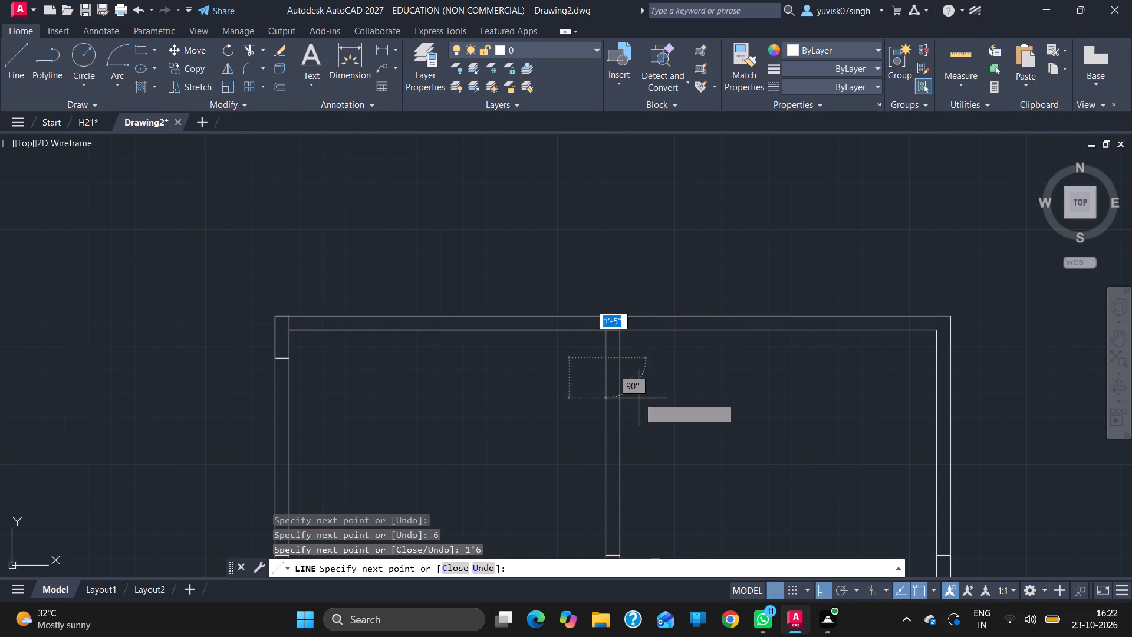
{"action": "left_click", "coordinate": [620, 359]}
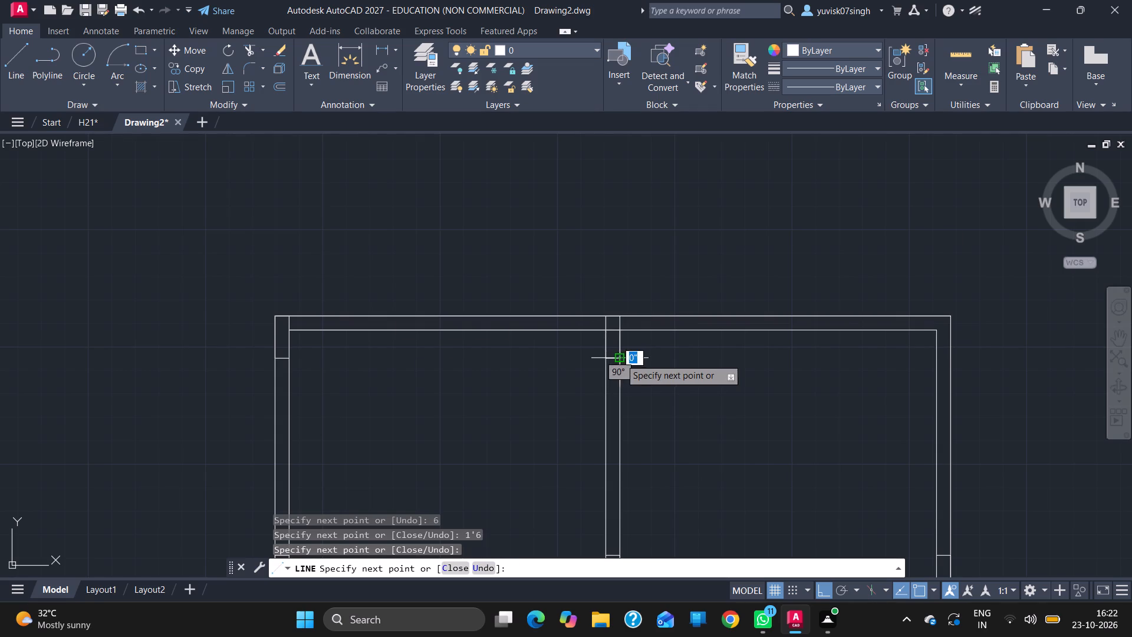
From the upper-right room's top-right inner corner, draw up to the outer wall line, right to the outer corner, 1'6" down and left to the inner line.
{"action": "left_click", "coordinate": [4, 72]}
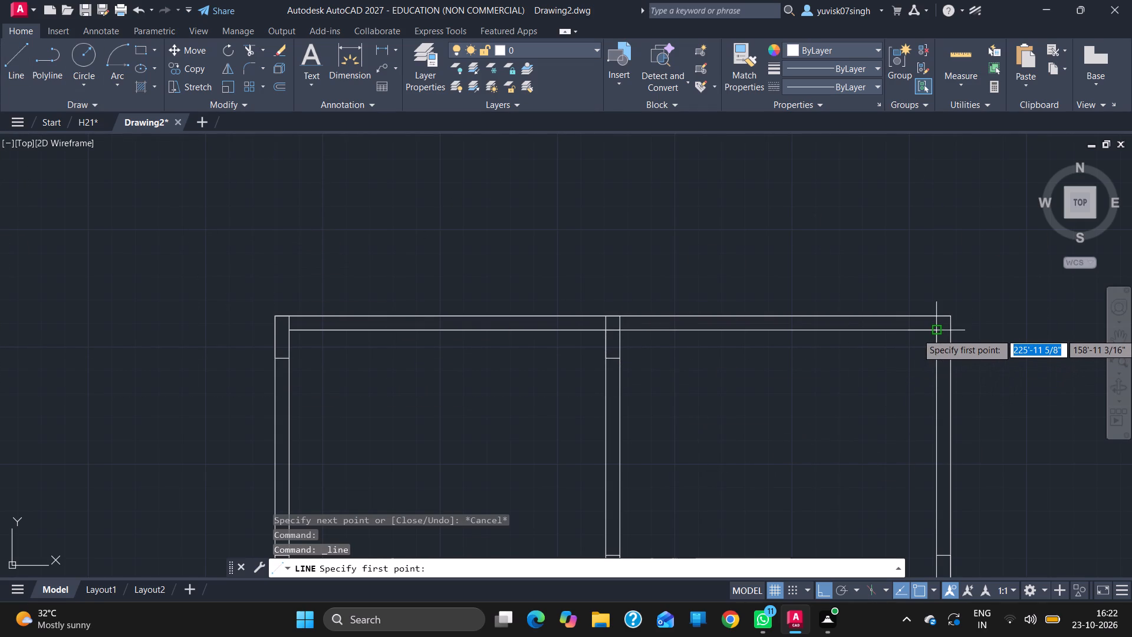
{"action": "left_click_drag", "start_coordinate": [936, 333], "coordinate": [936, 317]}
{"action": "left_click_drag", "start_coordinate": [936, 317], "coordinate": [951, 318]}
{"action": "left_click", "coordinate": [951, 318]}
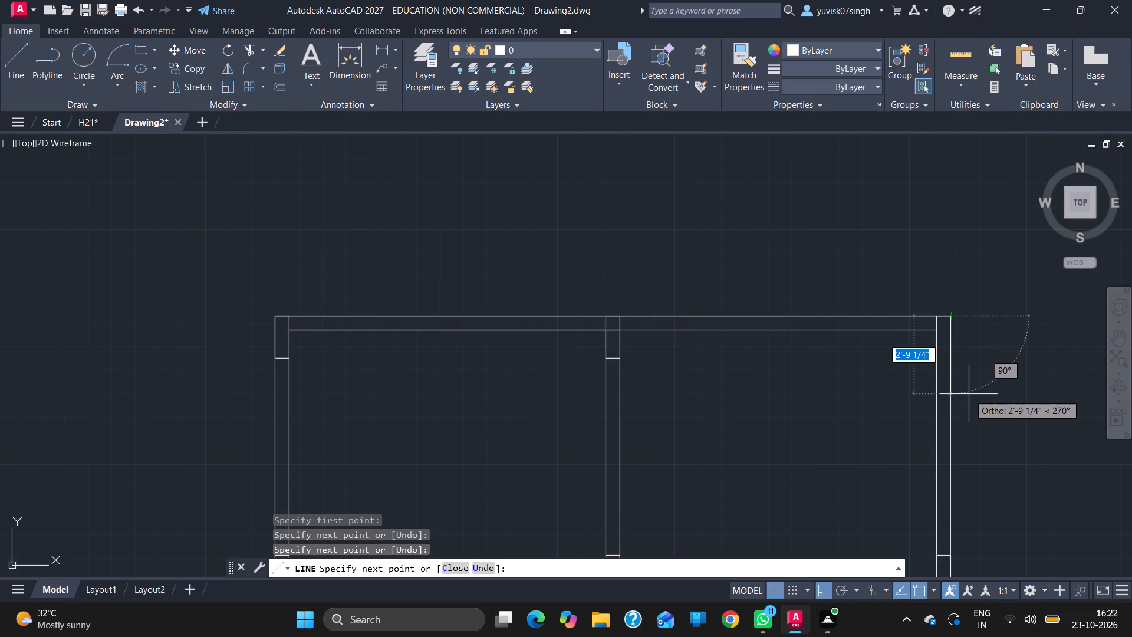
{"action": "key", "text": "1"}
{"action": "type", "text": "'6"}
{"action": "key", "text": "Return"}
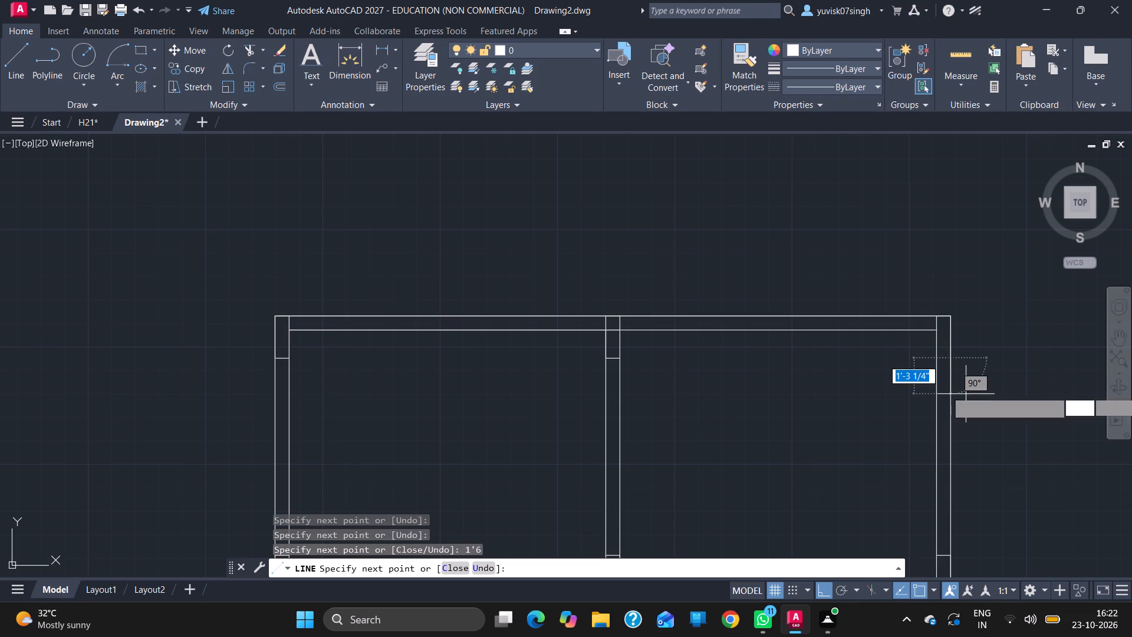
{"action": "left_click", "coordinate": [937, 359]}
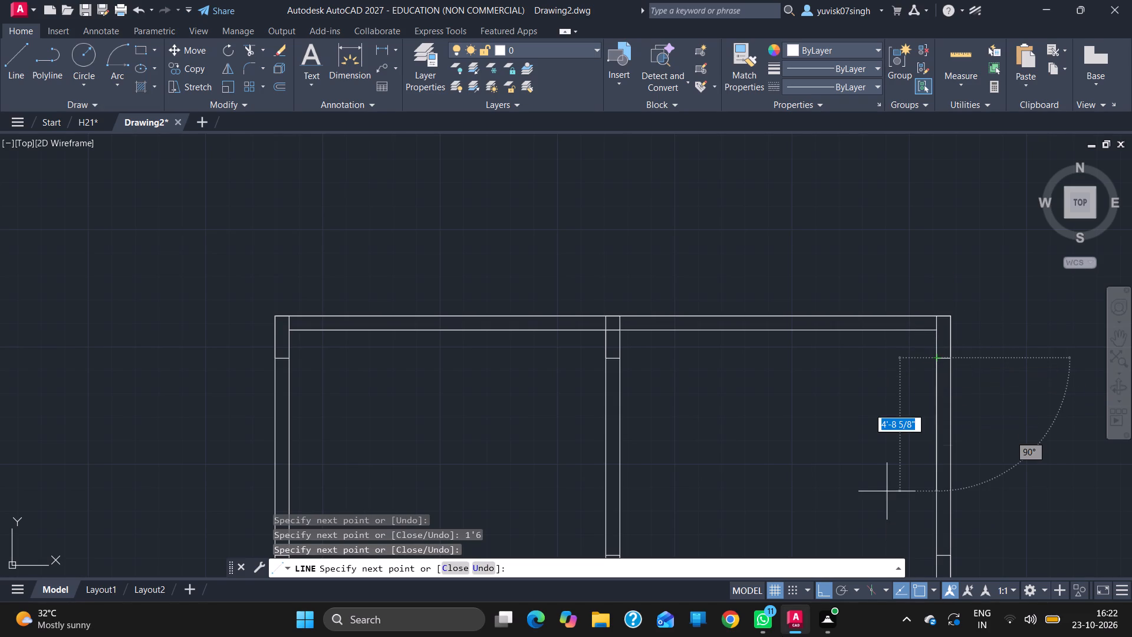
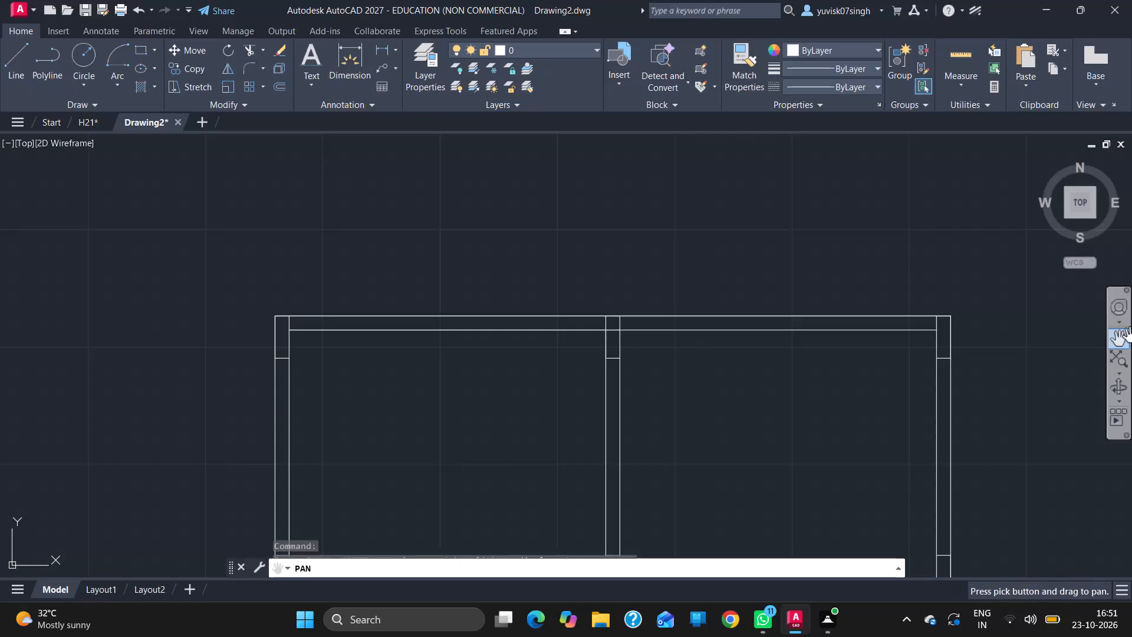
Outline a 6' wide window in the upper-right room's top wall, running 3' each side of the inner line's midpoint and spanning the wall thickness.
{"action": "left_click_drag", "start_coordinate": [762, 437], "coordinate": [748, 361]}
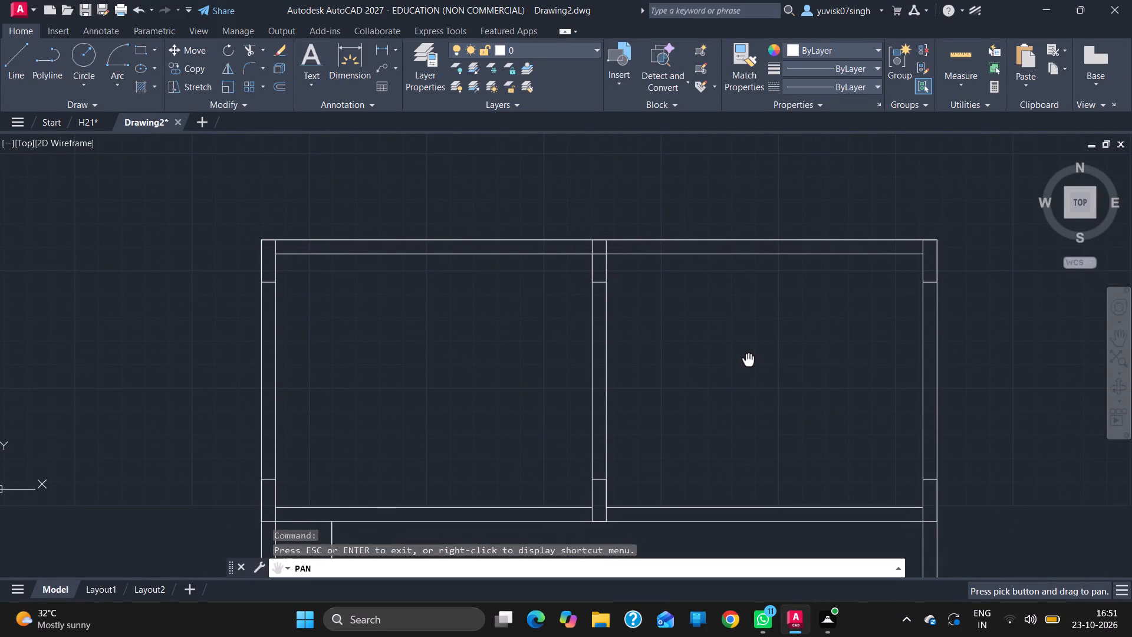
{"action": "left_click_drag", "start_coordinate": [748, 361], "coordinate": [725, 337]}
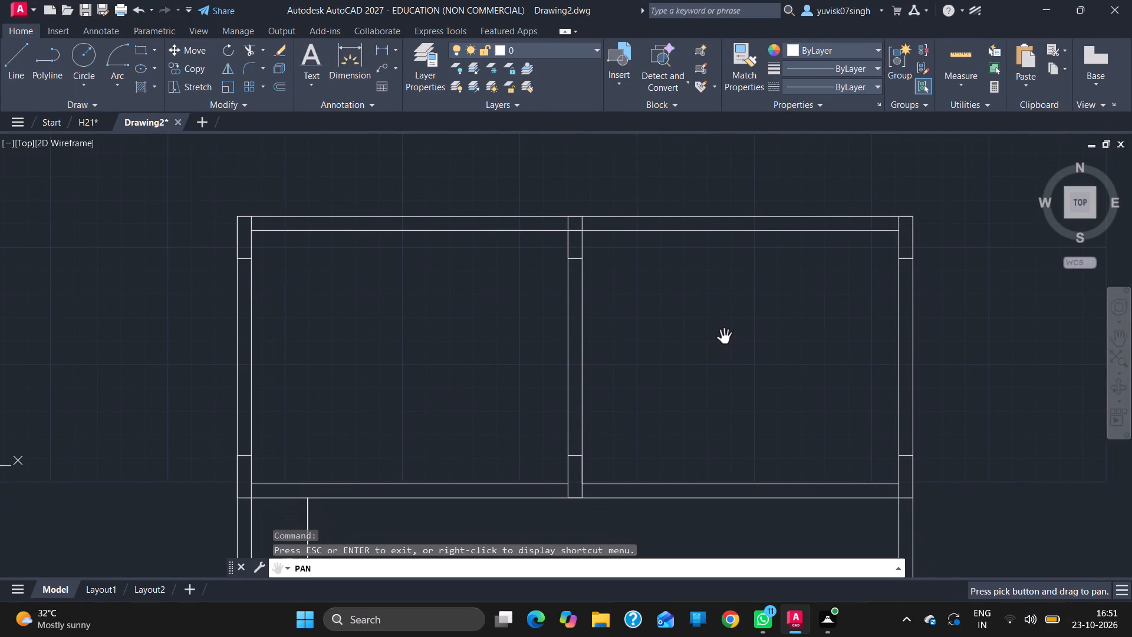
{"action": "left_click_drag", "start_coordinate": [783, 378], "coordinate": [831, 279]}
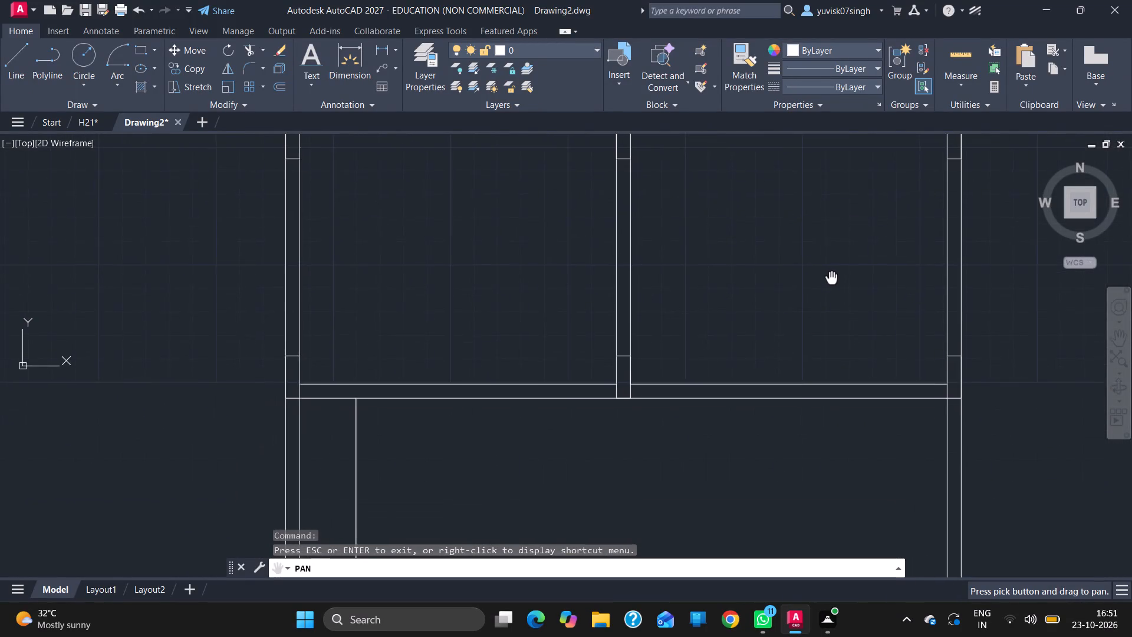
{"action": "left_click_drag", "start_coordinate": [831, 279], "coordinate": [804, 422]}
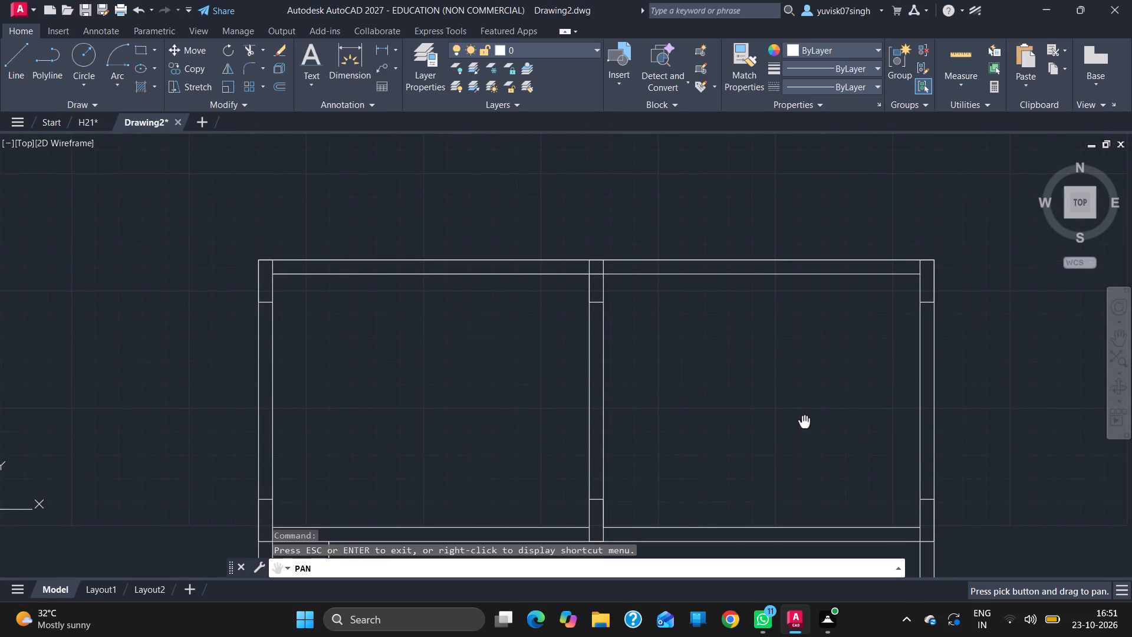
{"action": "left_click_drag", "start_coordinate": [804, 422], "coordinate": [746, 391]}
{"action": "key", "text": "Escape"}
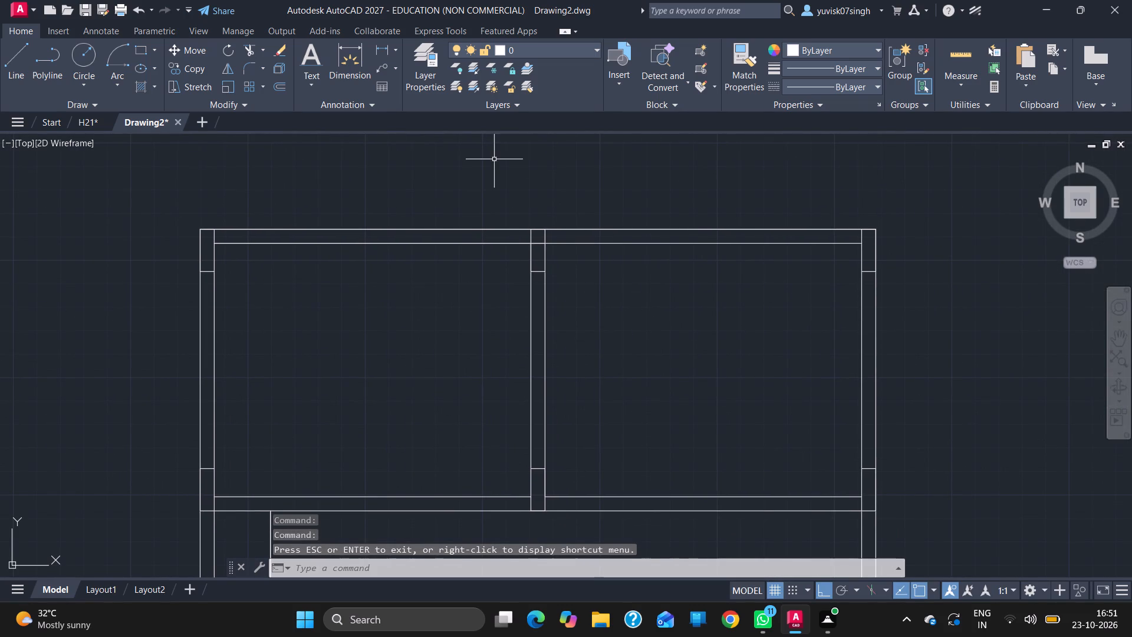
{"action": "left_click", "coordinate": [14, 67]}
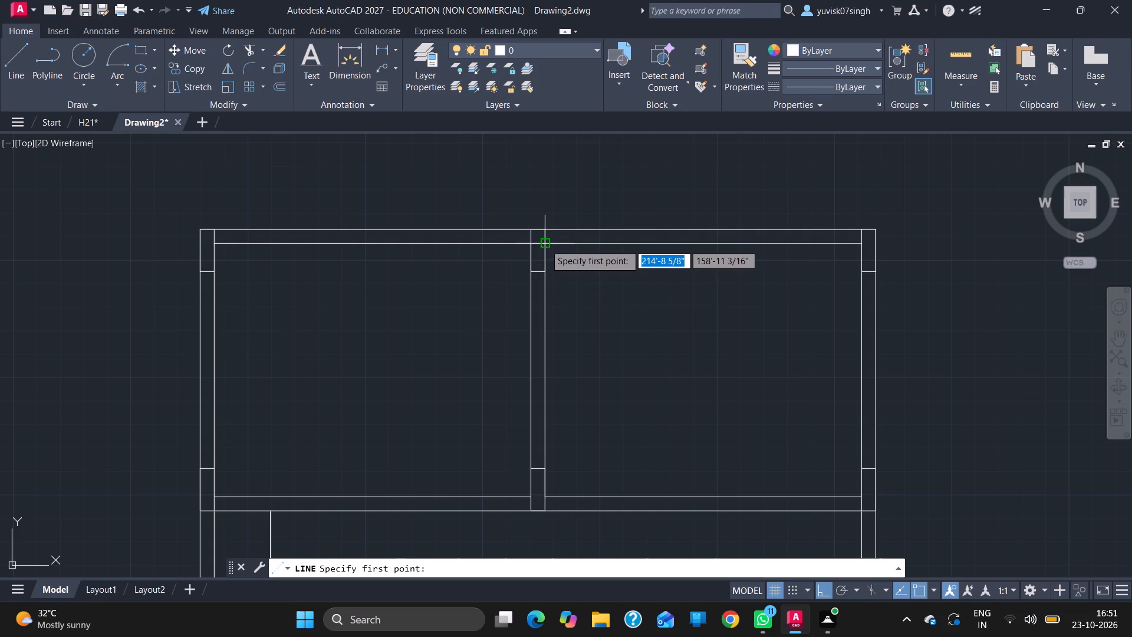
{"action": "left_click_drag", "start_coordinate": [545, 244], "coordinate": [860, 244]}
{"action": "left_click_drag", "start_coordinate": [860, 244], "coordinate": [705, 243]}
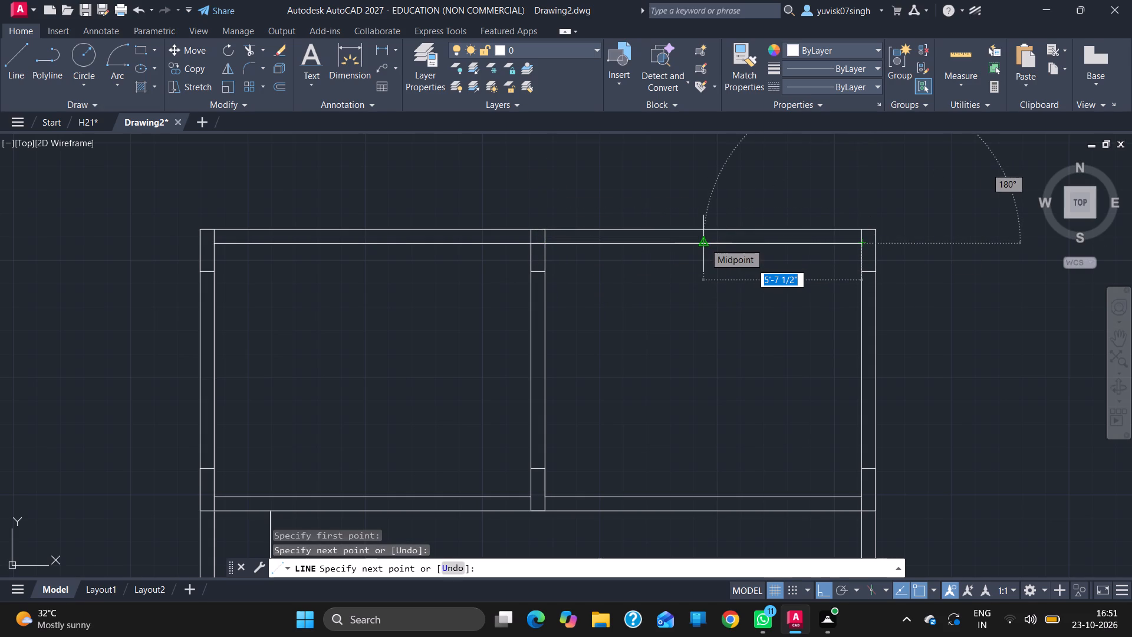
{"action": "left_click", "coordinate": [705, 243]}
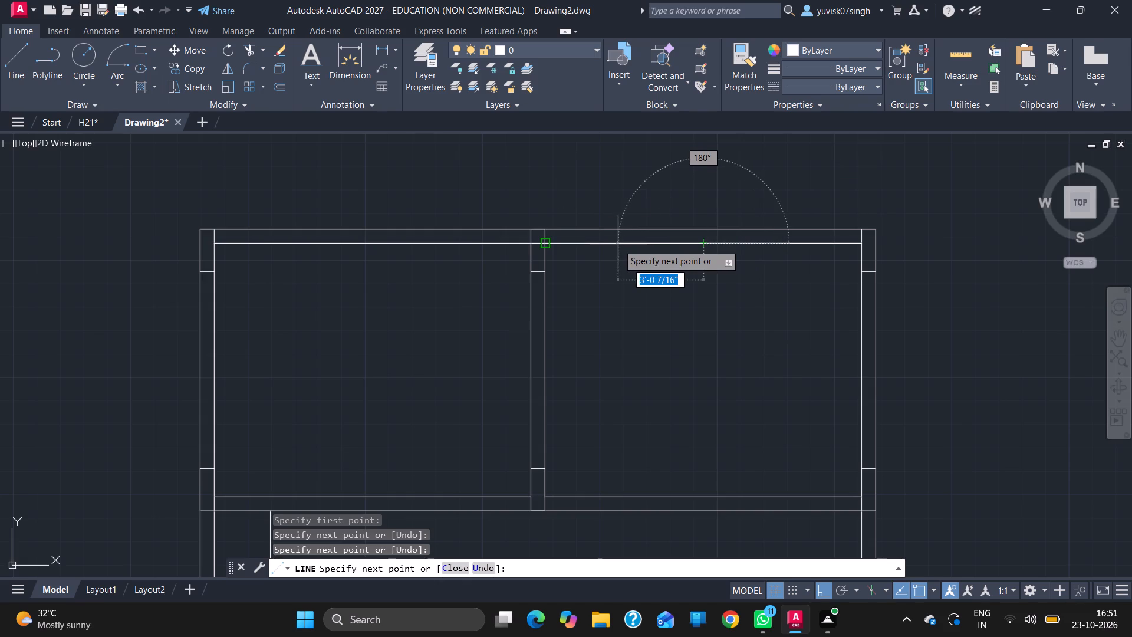
{"action": "type", "text": "3'"}
{"action": "key", "text": "Return"}
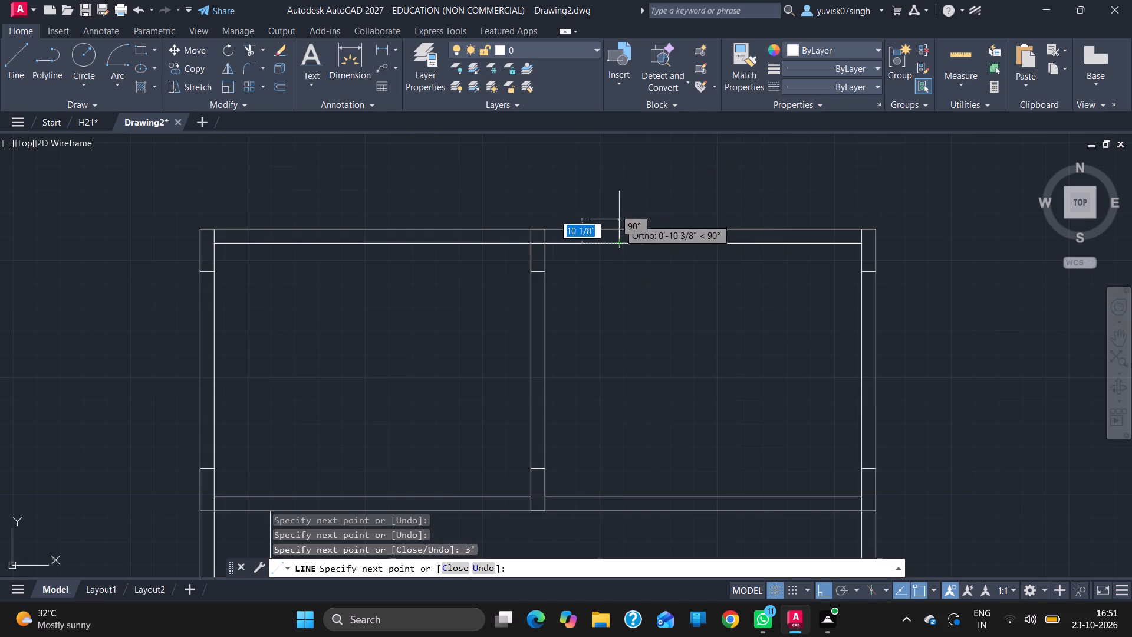
{"action": "left_click_drag", "start_coordinate": [618, 227], "coordinate": [860, 203]}
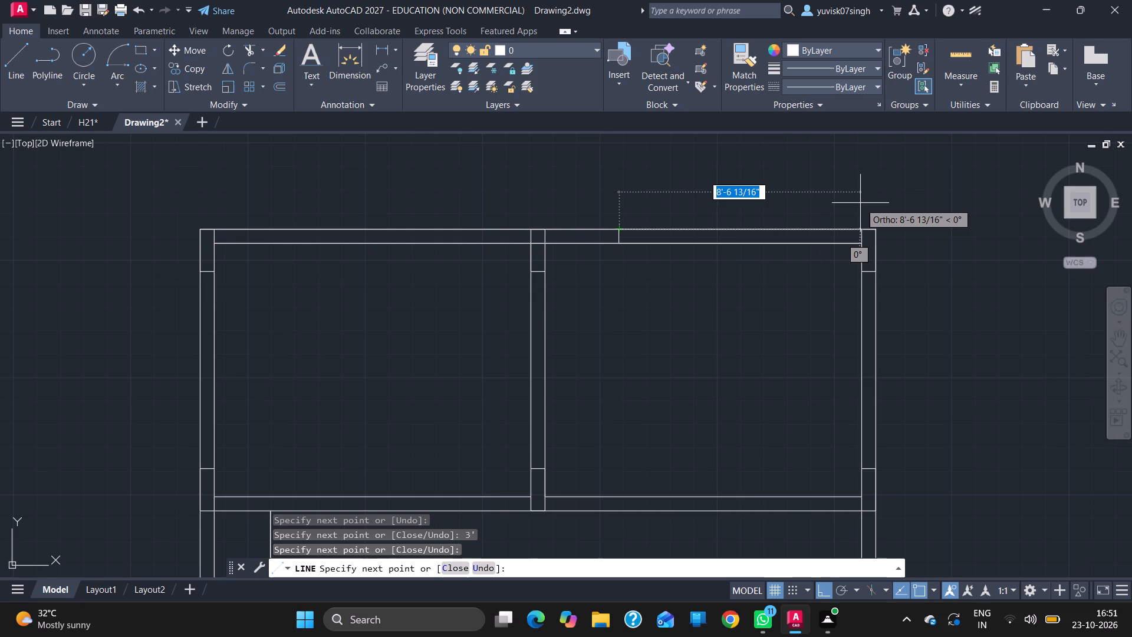
{"action": "type", "text": "6'"}
{"action": "key", "text": "Return"}
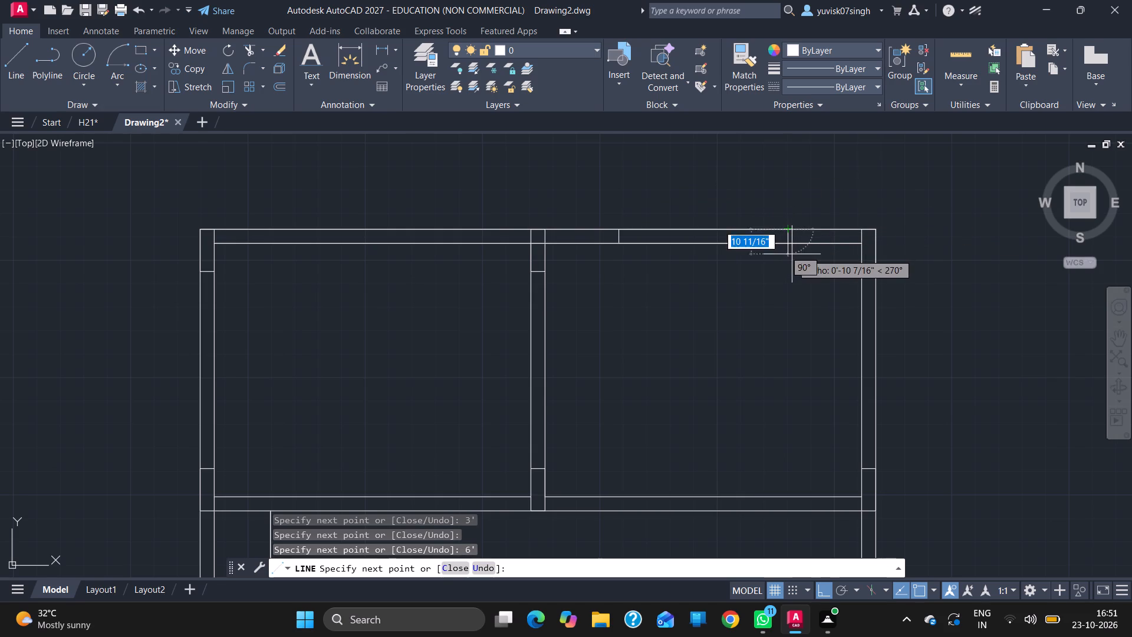
{"action": "left_click", "coordinate": [791, 244]}
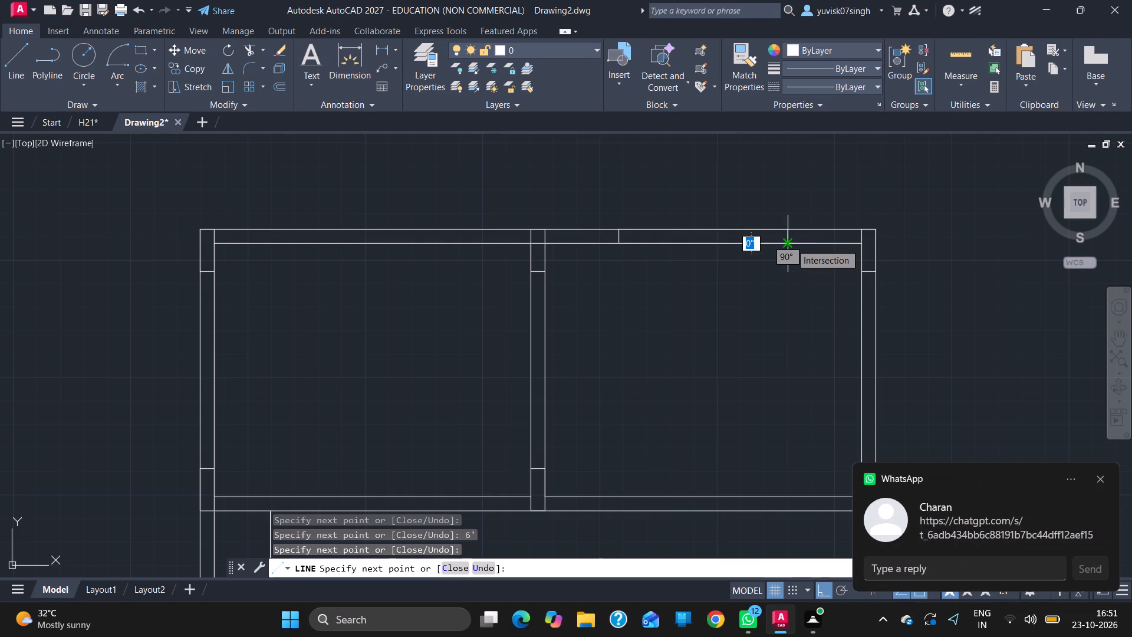
{"action": "key", "text": "Escape"}
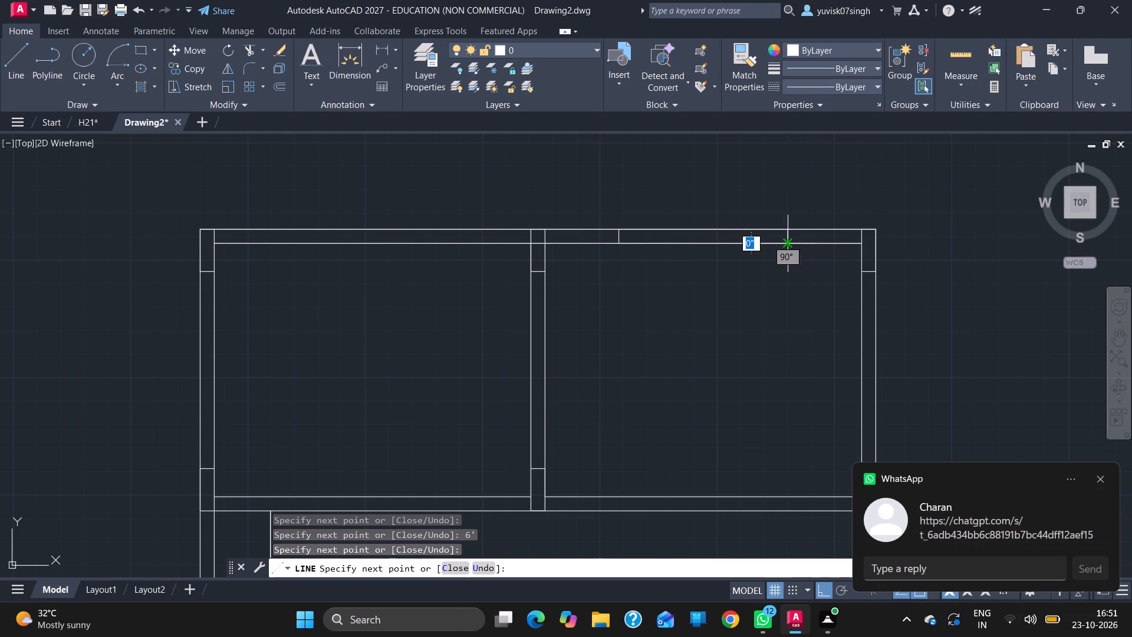
Outline a 6' wide window in the upper-left room's top wall, running 3' each side of the outer line's midpoint and spanning the wall thickness.
{"action": "left_click", "coordinate": [22, 54]}
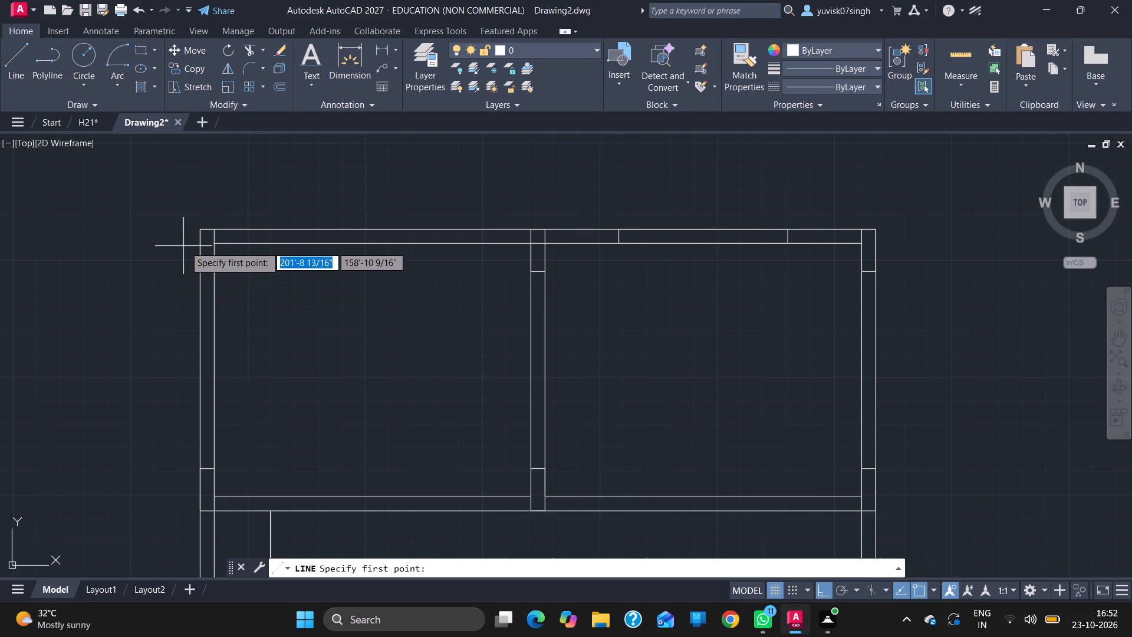
{"action": "left_click", "coordinate": [218, 229]}
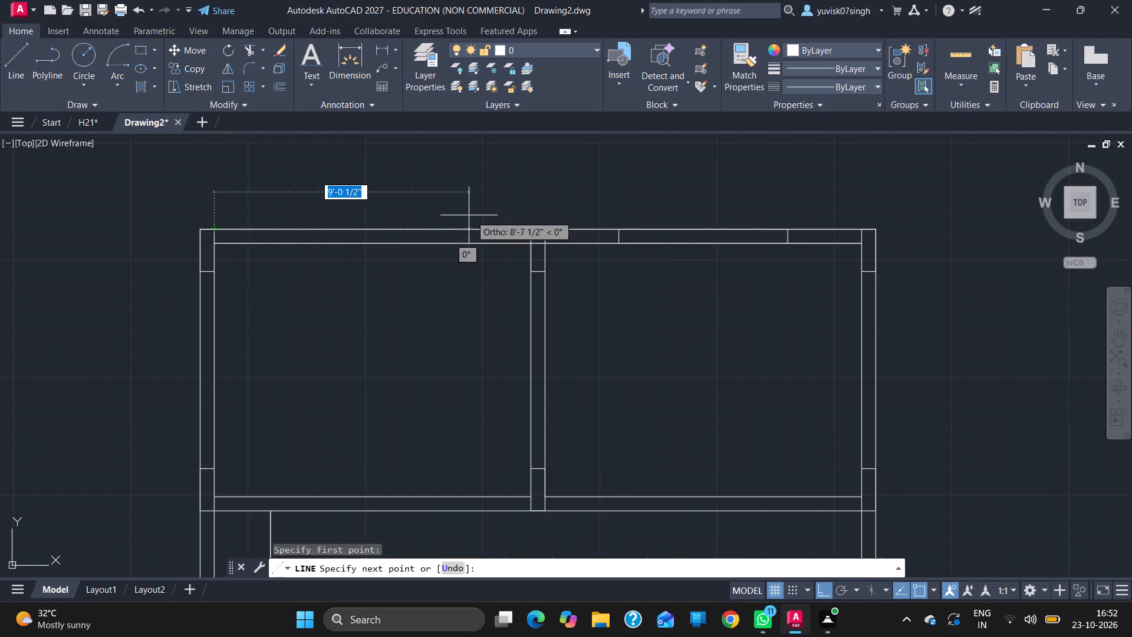
{"action": "left_click", "coordinate": [527, 232]}
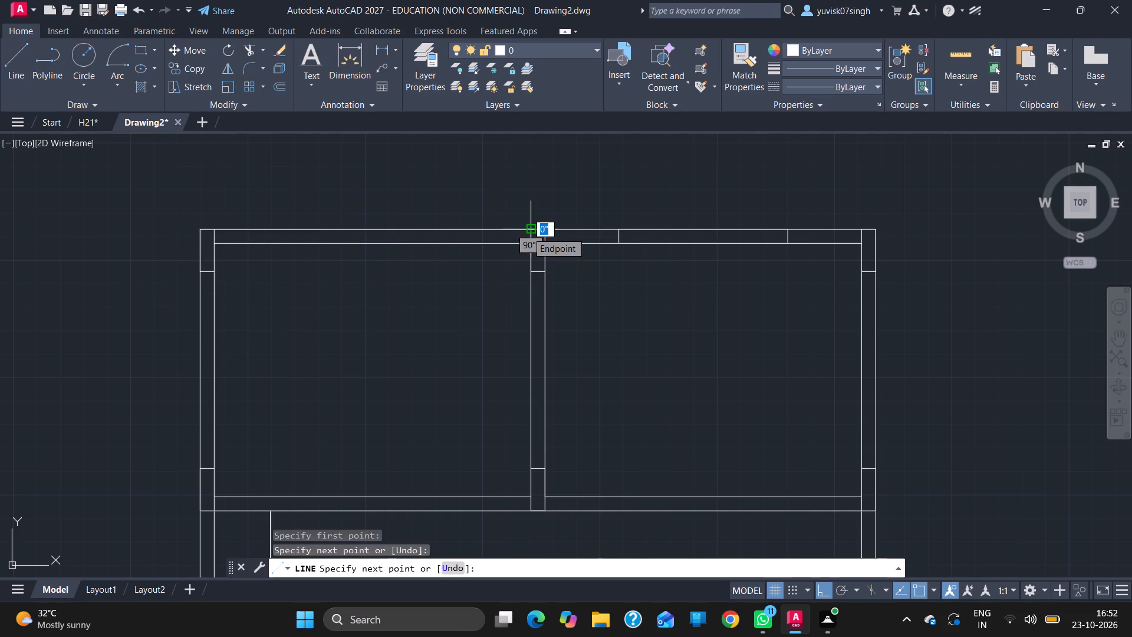
{"action": "left_click", "coordinate": [375, 230]}
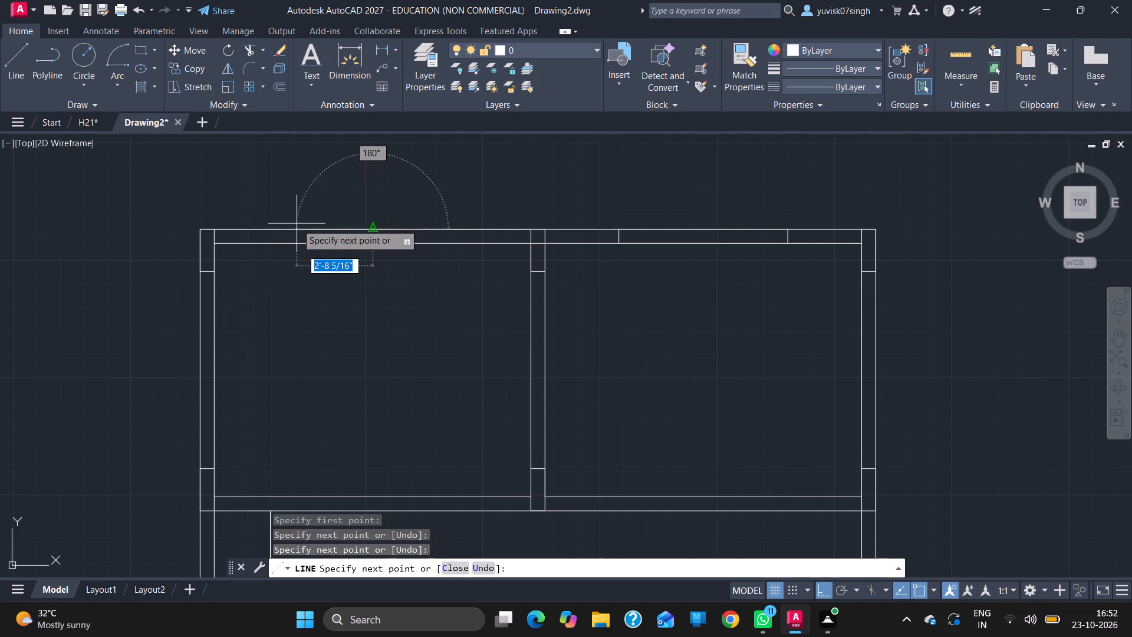
{"action": "key", "text": "3"}
{"action": "key", "text": "apostrophe"}
{"action": "key", "text": "Return"}
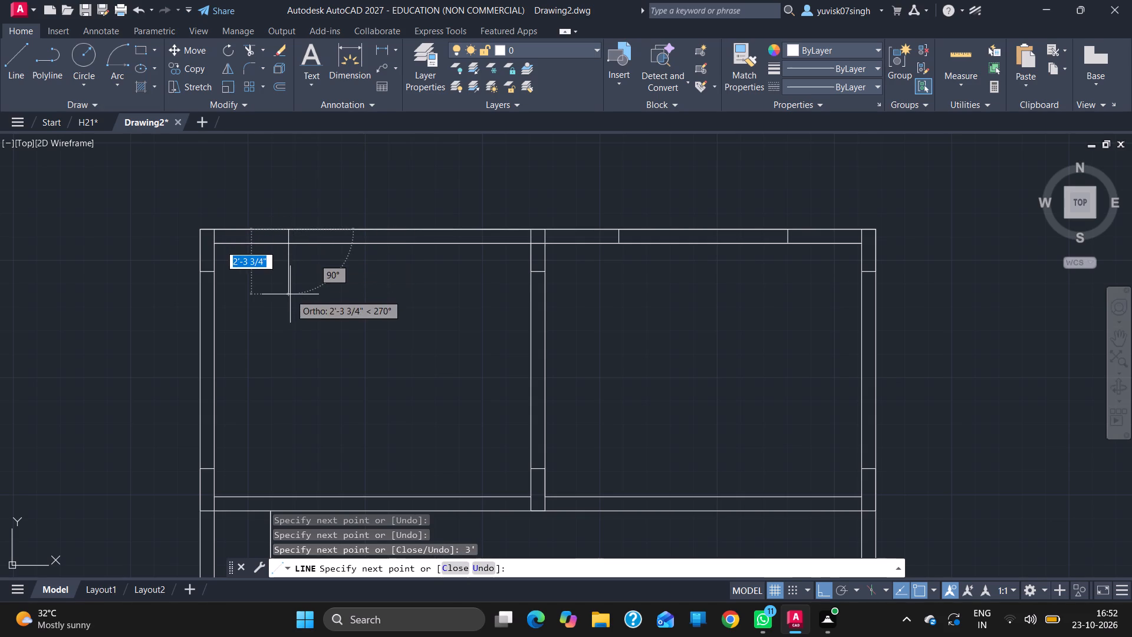
{"action": "left_click", "coordinate": [284, 244]}
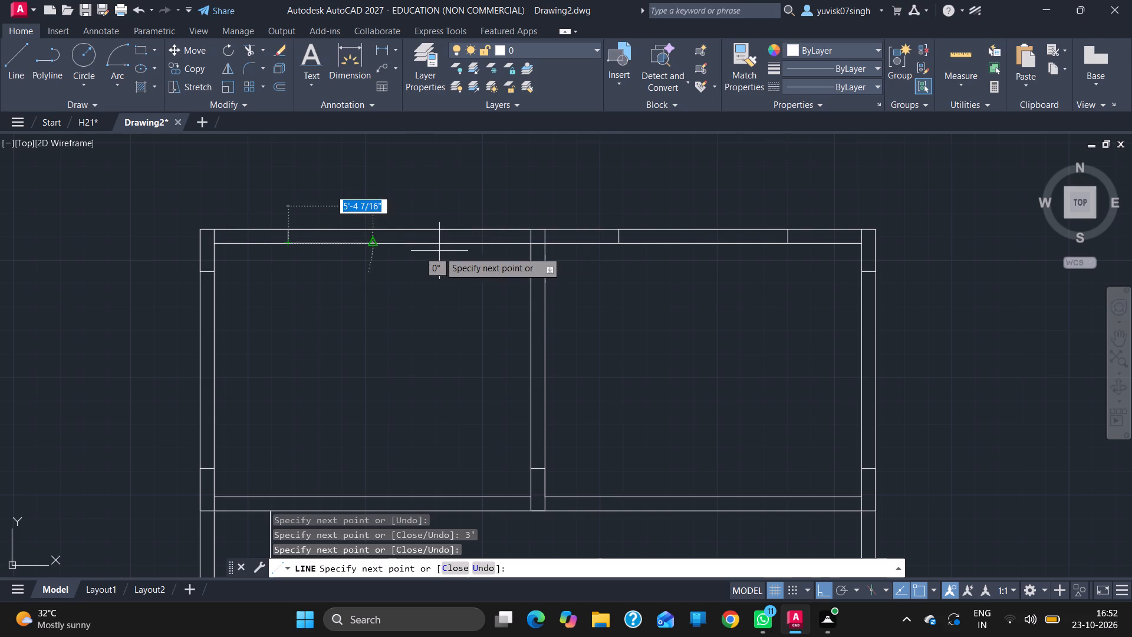
{"action": "type", "text": "6'"}
{"action": "key", "text": "Return"}
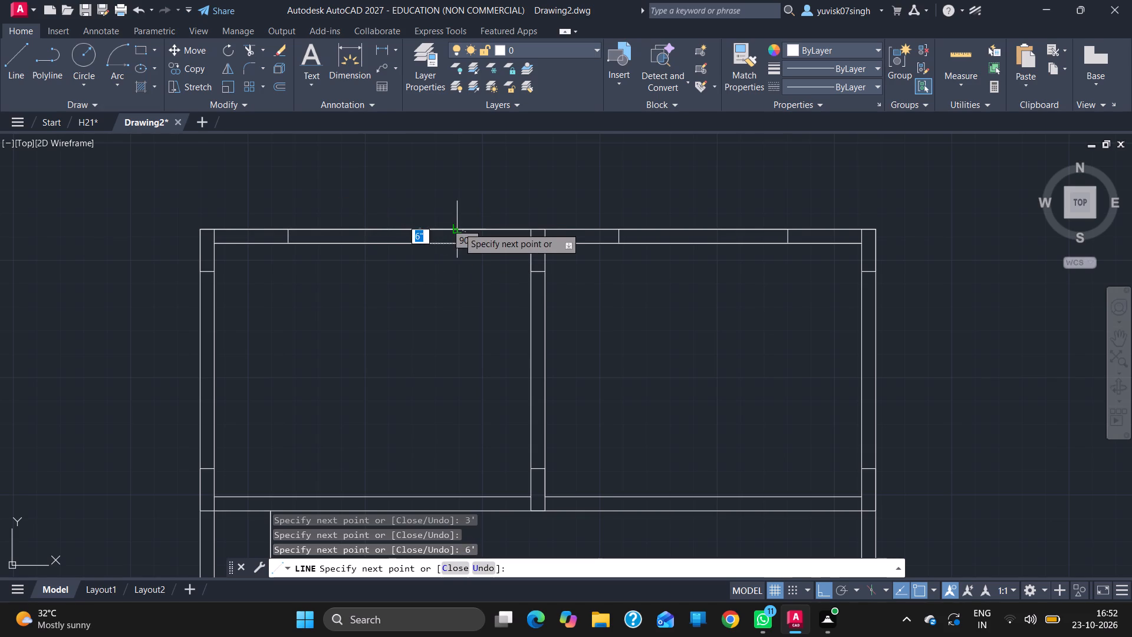
{"action": "left_click", "coordinate": [458, 227]}
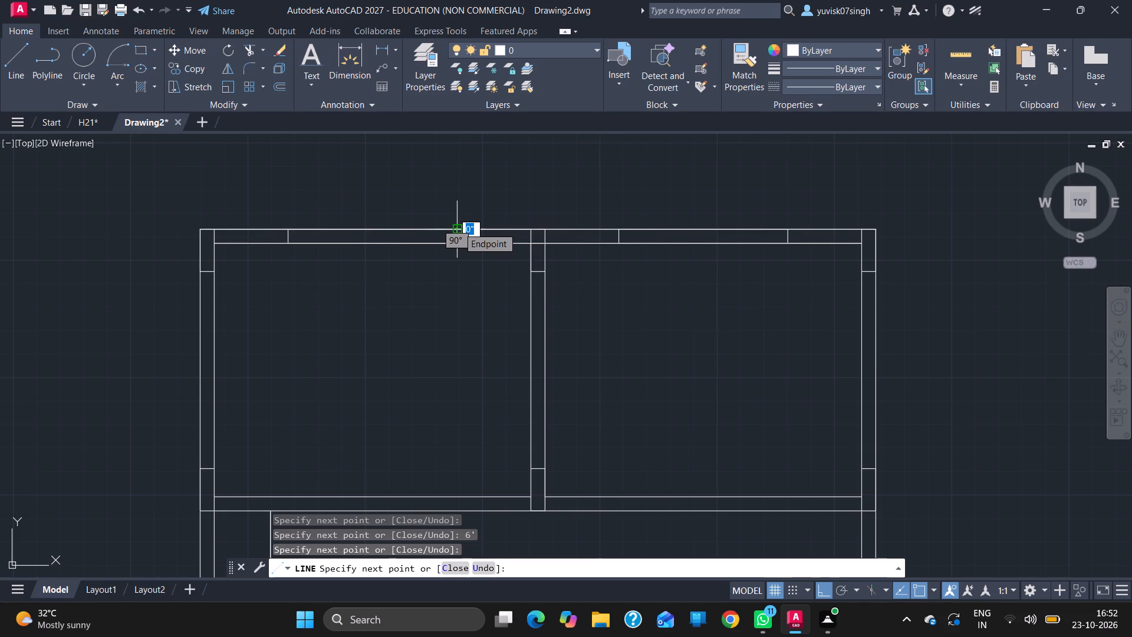
{"action": "key", "text": "Escape"}
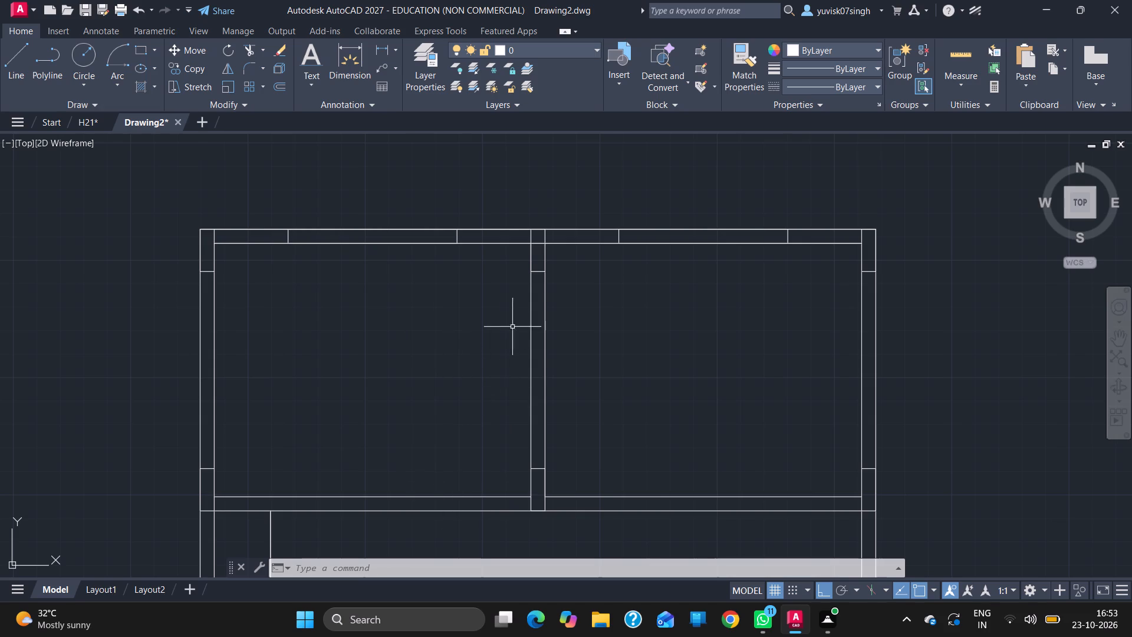
Check the width of the door opening left of the upper dividing wall on the finished plan.
{"action": "left_click", "coordinate": [1119, 336]}
{"action": "left_click_drag", "start_coordinate": [719, 387], "coordinate": [720, 381]}
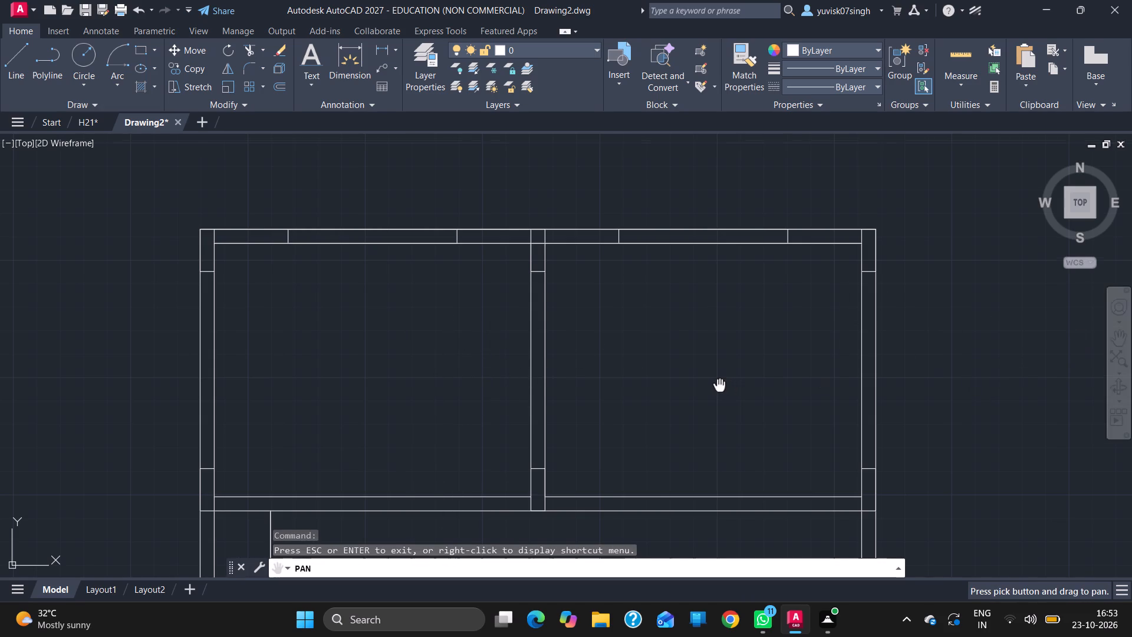
{"action": "left_click_drag", "start_coordinate": [720, 381], "coordinate": [709, 217]}
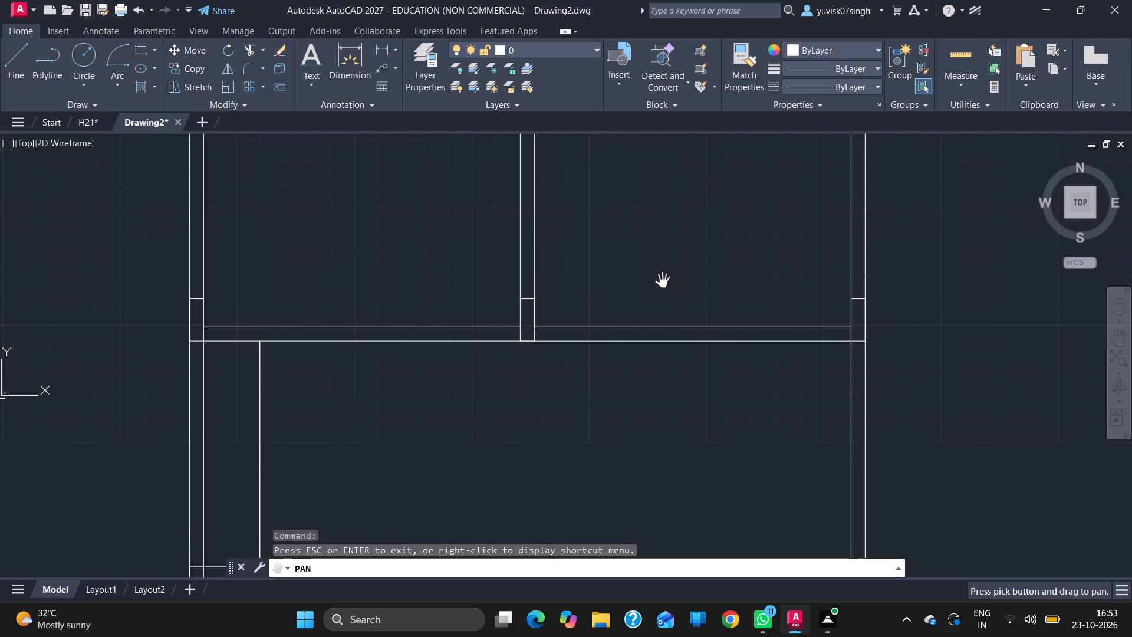
{"action": "key", "text": "Escape"}
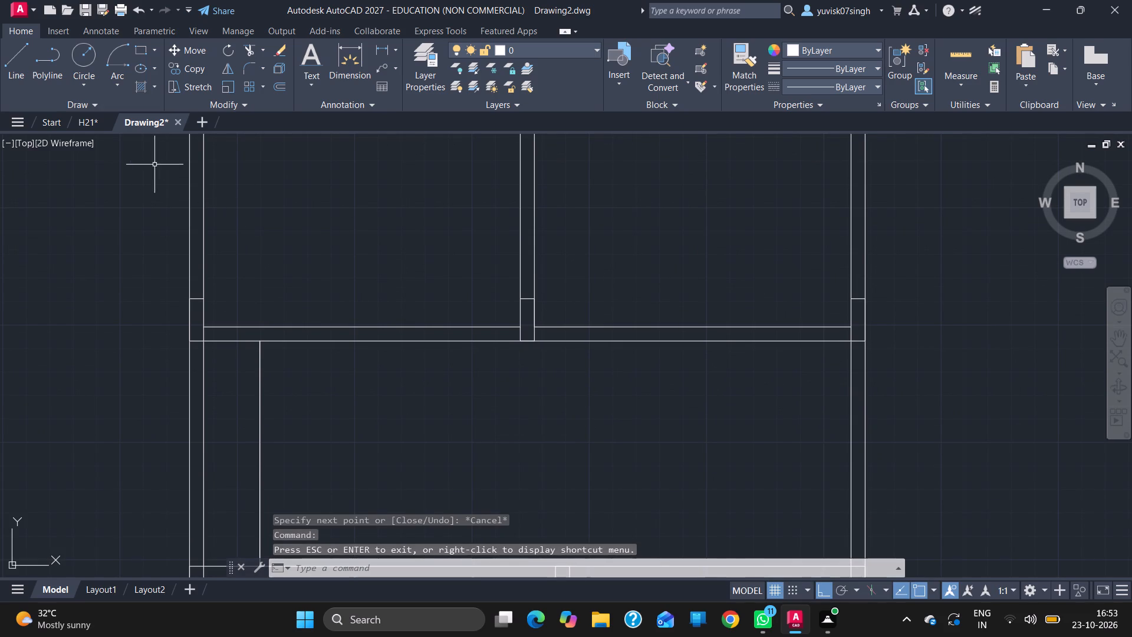
{"action": "left_click", "coordinate": [26, 59]}
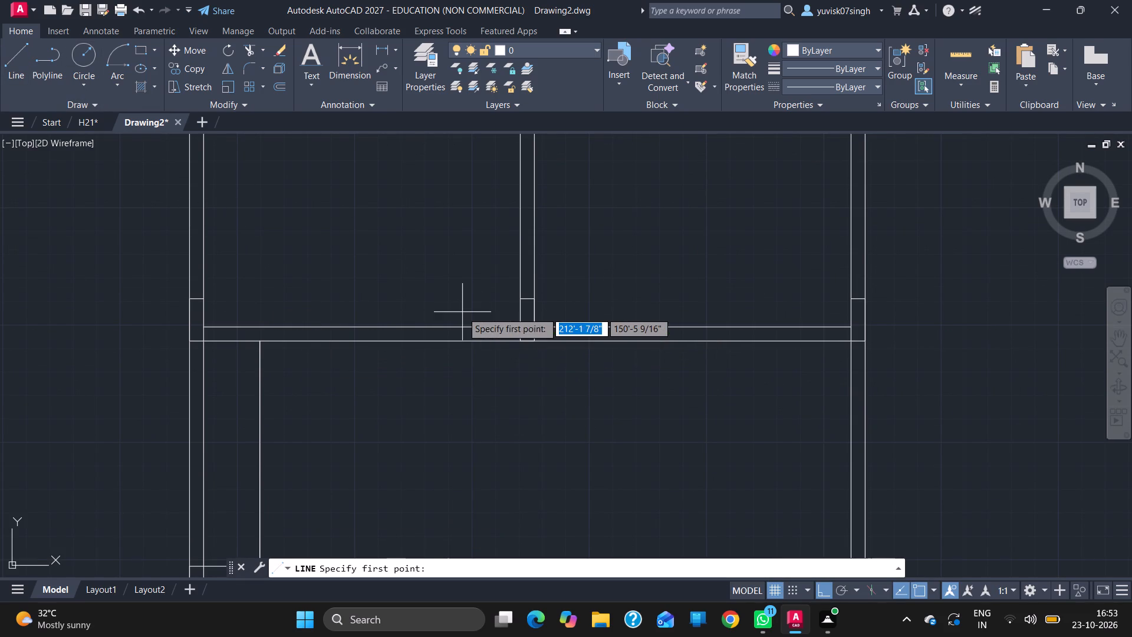
{"action": "scroll", "coordinate": [462, 312], "scroll_direction": "down", "scroll_amount": 2, "text": "ctrl"}
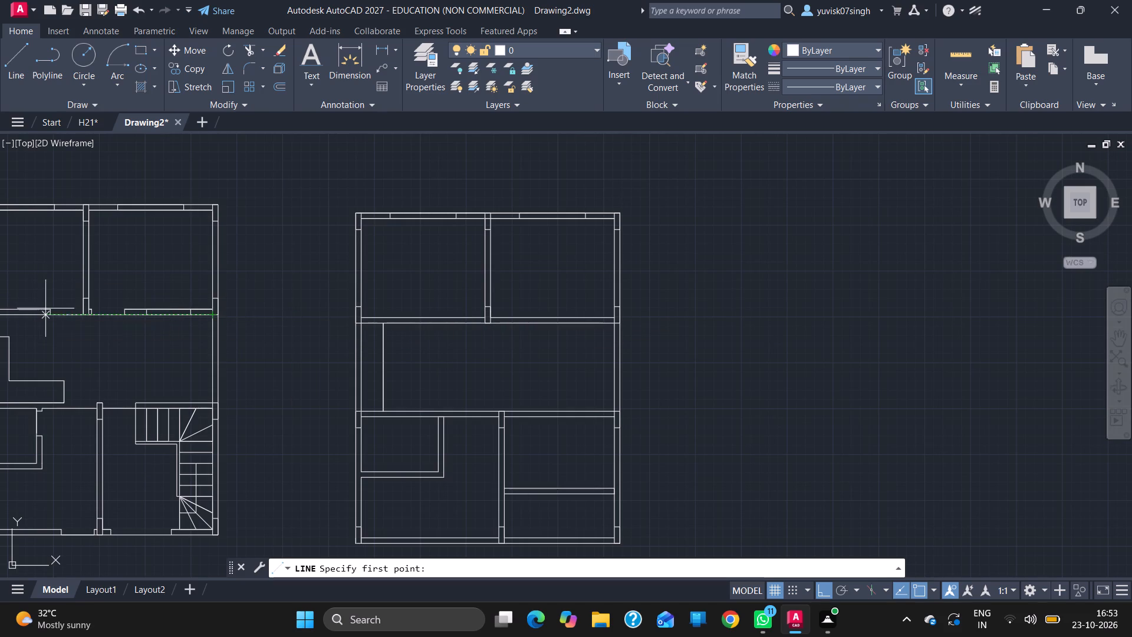
{"action": "left_click_drag", "start_coordinate": [48, 306], "coordinate": [84, 311]}
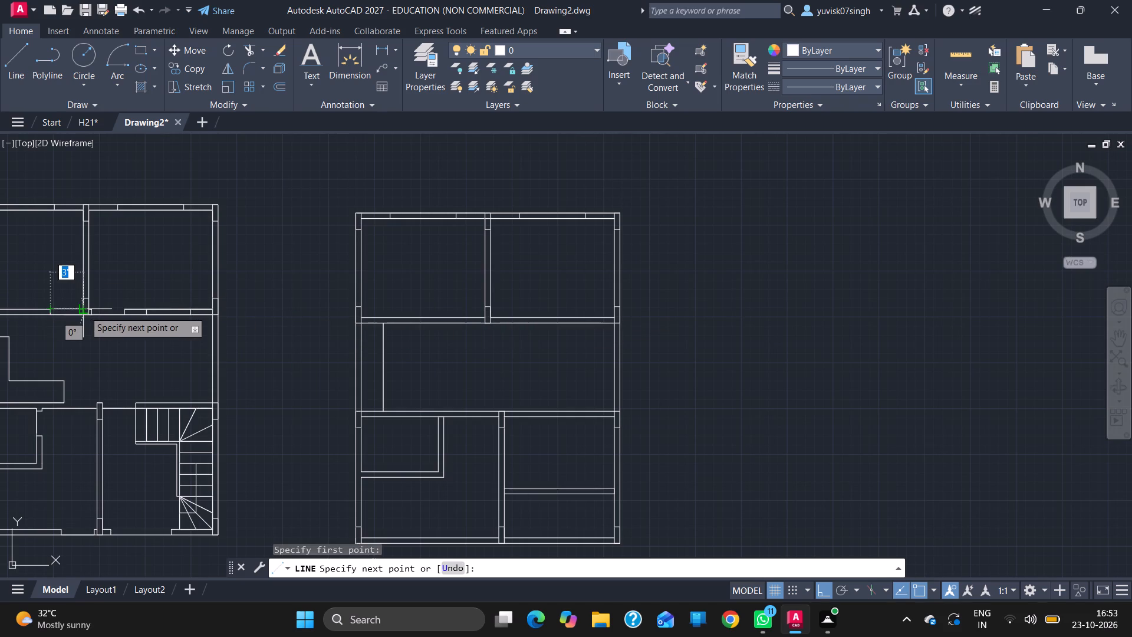
{"action": "key", "text": "Escape"}
Outline a 3' door opening in the upper-left room's bottom wall, from the dividing wall's left face leftward, down to the lower line and back.
{"action": "left_click", "coordinate": [9, 68]}
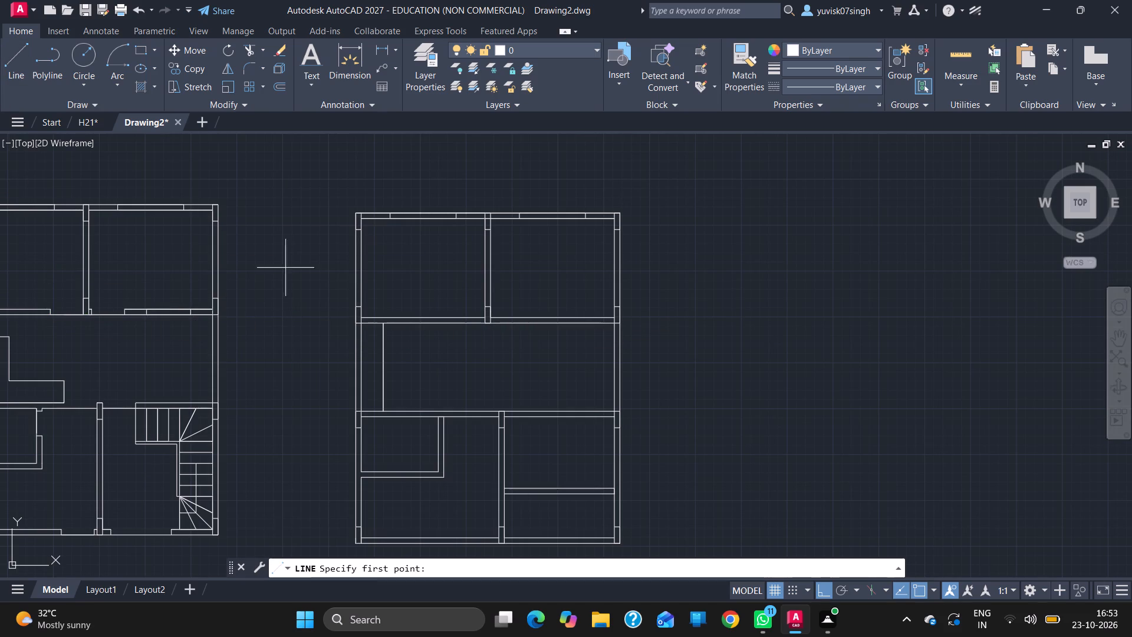
{"action": "left_click", "coordinate": [485, 315]}
{"action": "left_click_drag", "start_coordinate": [483, 316], "coordinate": [459, 317]}
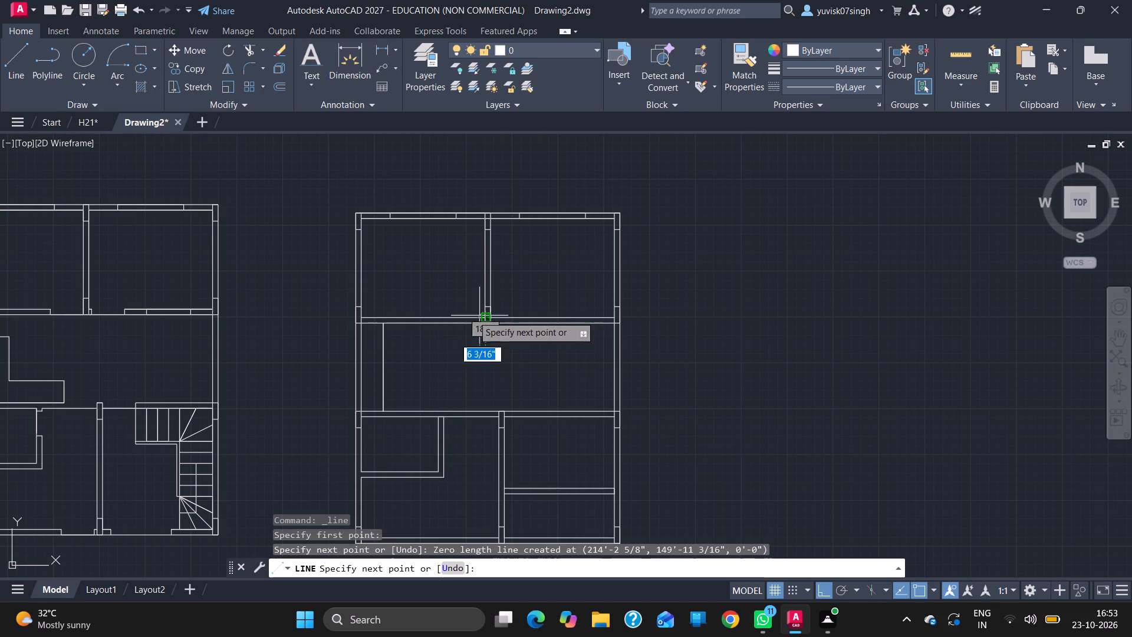
{"action": "left_click_drag", "start_coordinate": [459, 317], "coordinate": [446, 317]}
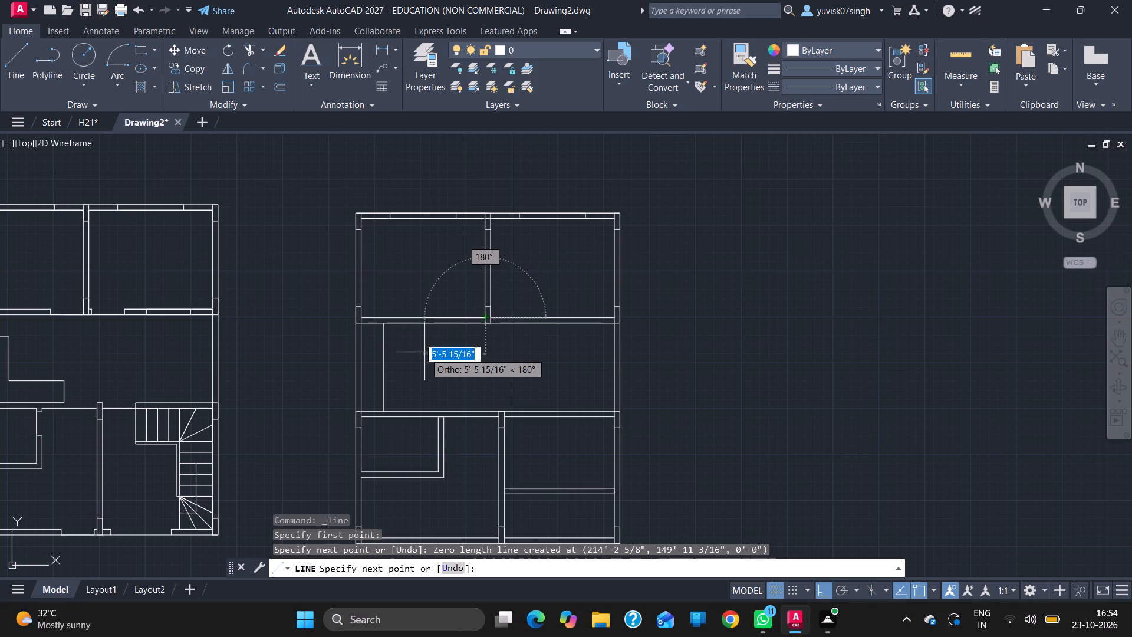
{"action": "type", "text": "3'"}
{"action": "key", "text": "Return"}
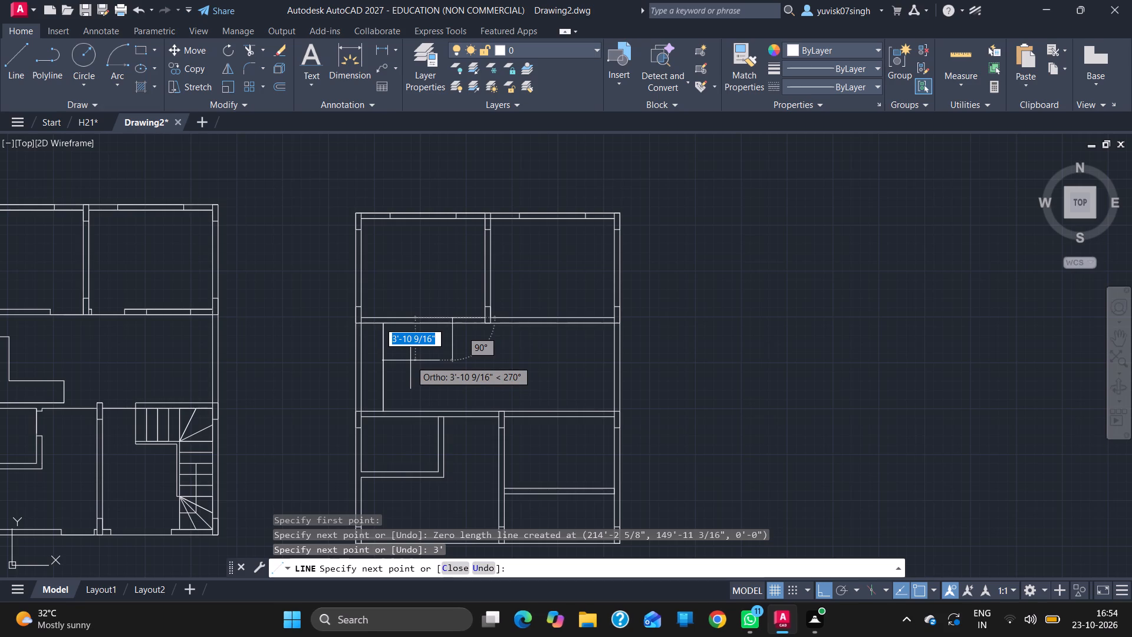
{"action": "left_click", "coordinate": [456, 325]}
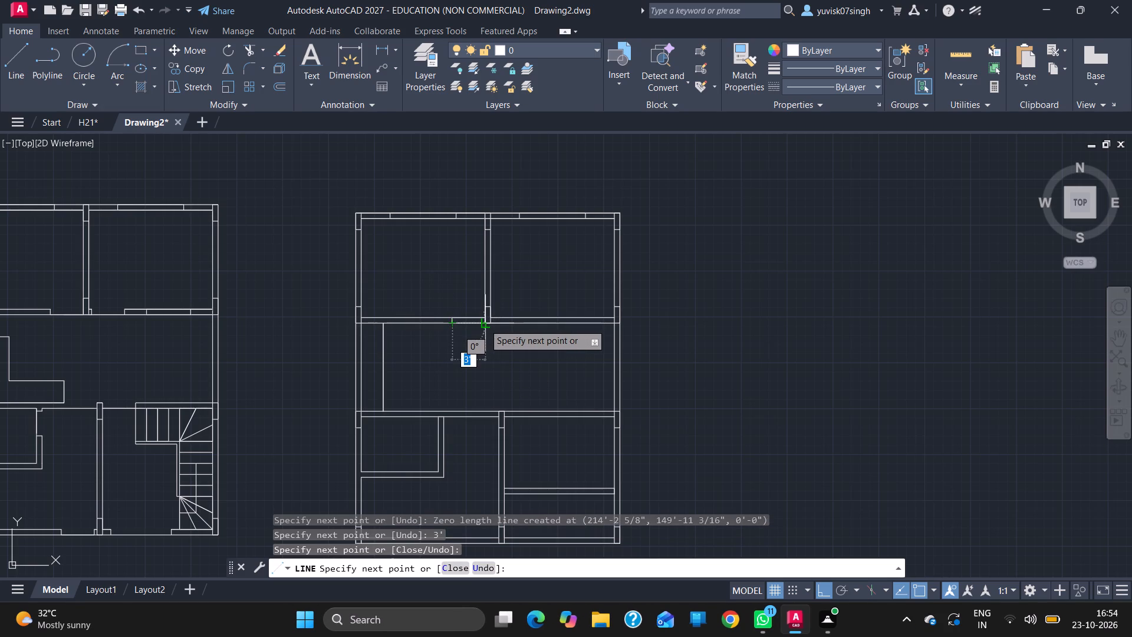
{"action": "left_click", "coordinate": [484, 324]}
{"action": "key", "text": "Escape"}
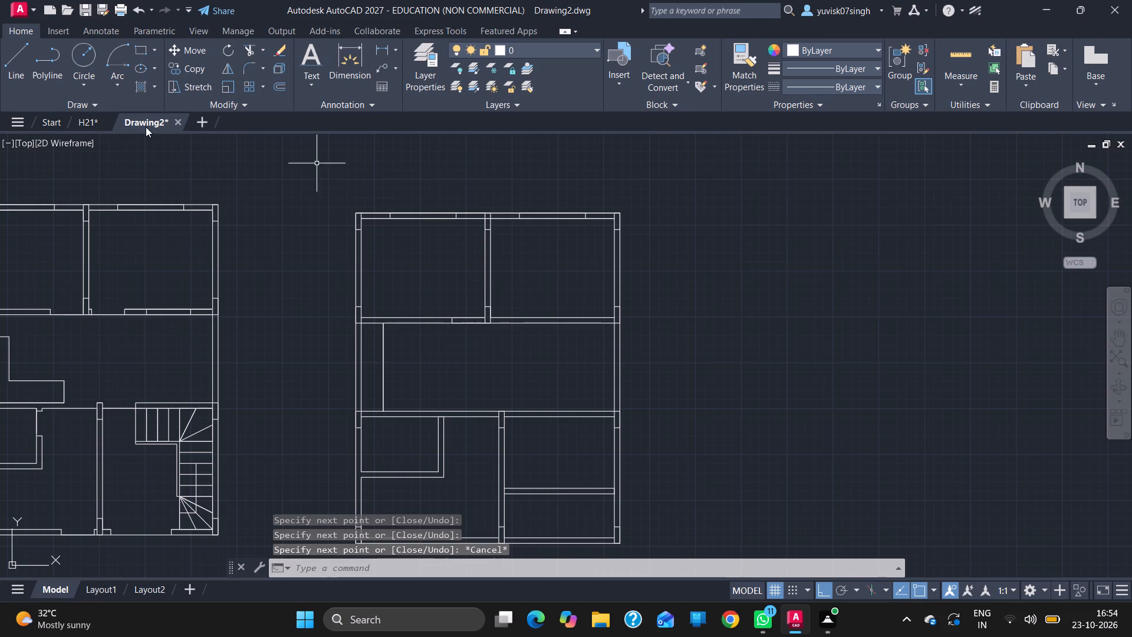
Check the length of the short wall stub right of the upper dividing wall on the finished plan.
{"action": "left_click", "coordinate": [8, 55]}
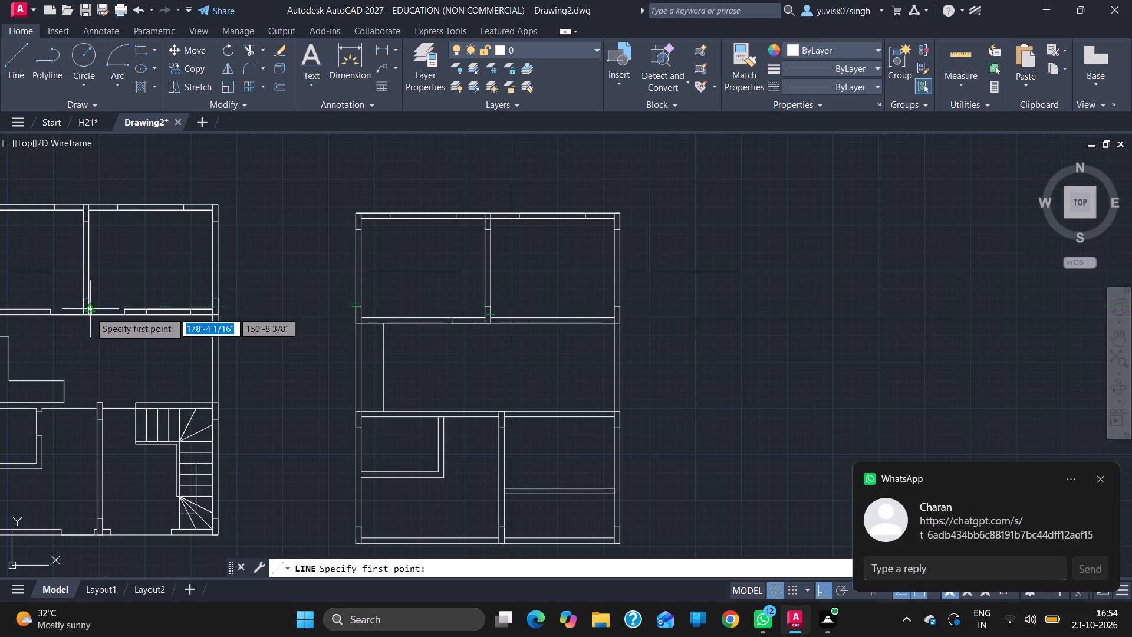
{"action": "scroll", "coordinate": [90, 313], "scroll_direction": "right", "scroll_amount": 1}
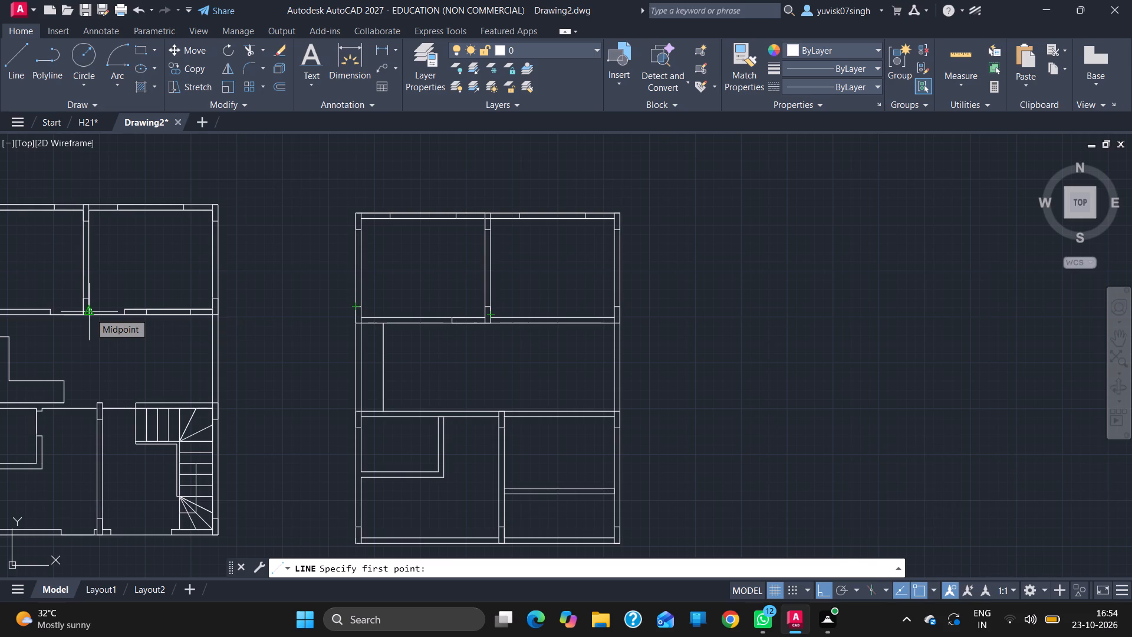
{"action": "scroll", "coordinate": [90, 313], "scroll_direction": "up", "scroll_amount": 1, "text": "ctrl"}
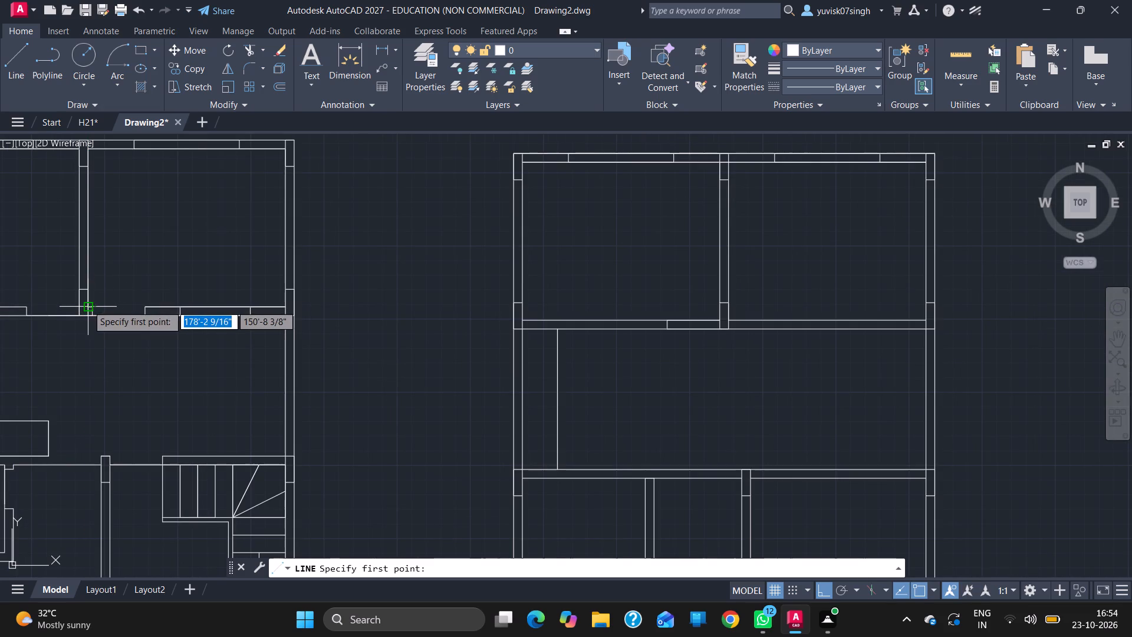
{"action": "left_click", "coordinate": [87, 305]}
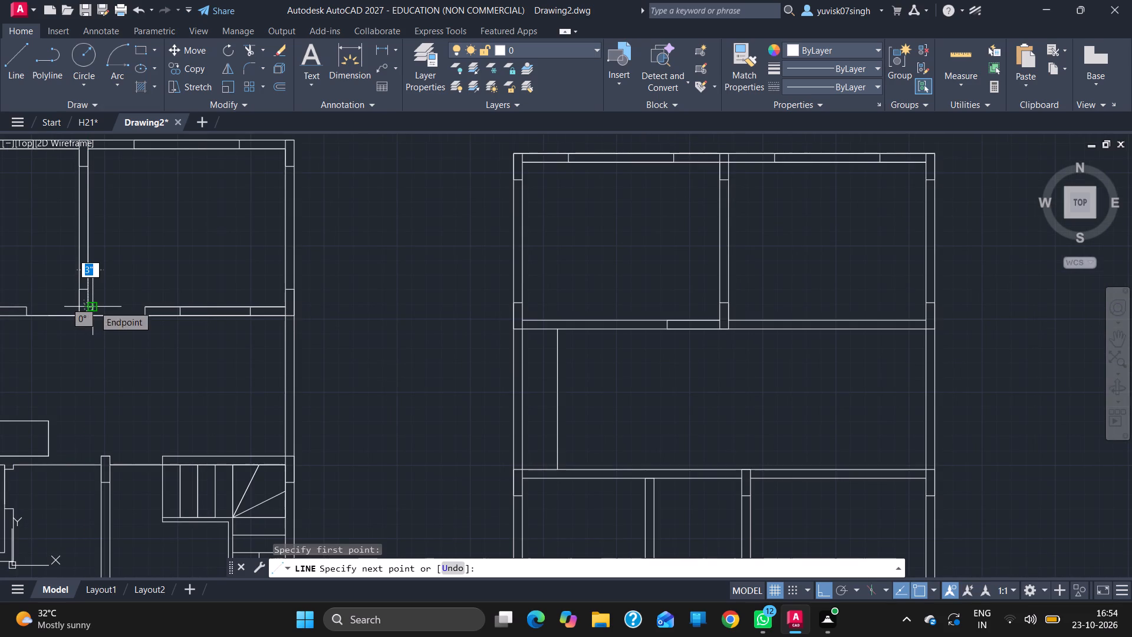
{"action": "key", "text": "Escape"}
Draw a 3" wall stub in the upper-right room's bottom wall, from the dividing wall's right face rightward, then down to the lower wall line.
{"action": "left_click", "coordinate": [9, 45]}
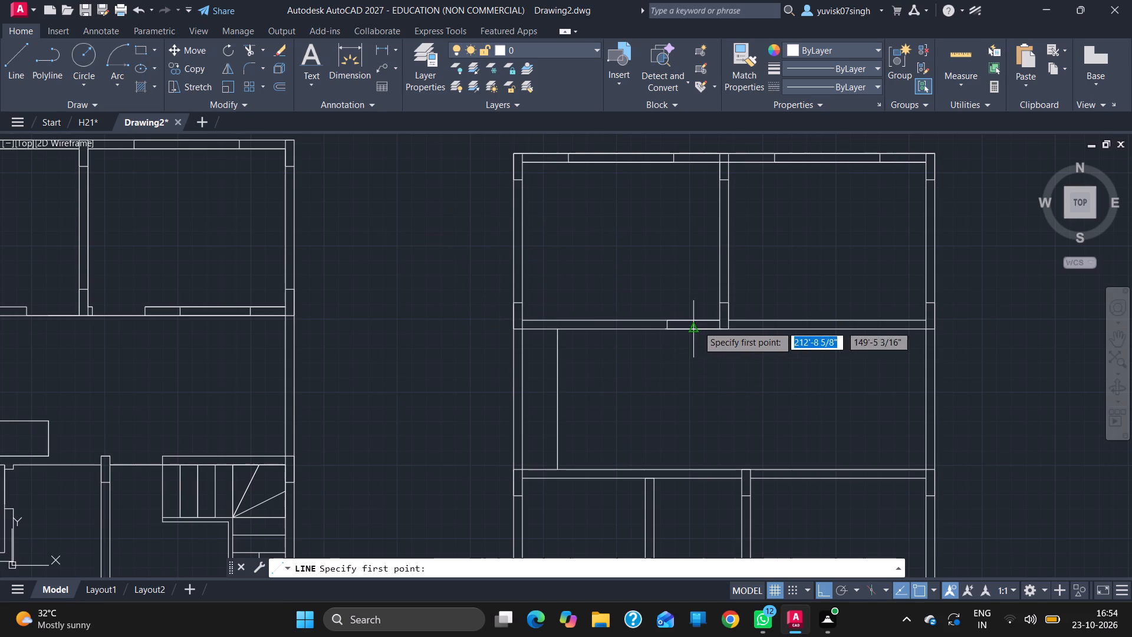
{"action": "left_click_drag", "start_coordinate": [726, 322], "coordinate": [735, 322]}
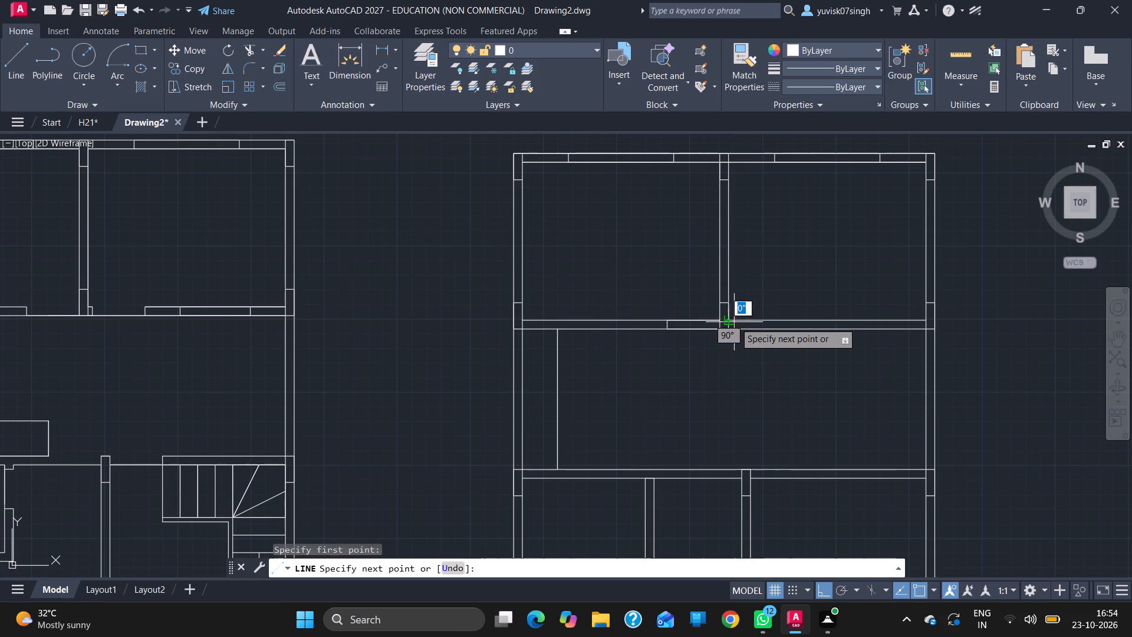
{"action": "left_click_drag", "start_coordinate": [735, 322], "coordinate": [738, 323]}
{"action": "key", "text": "3"}
{"action": "key", "text": "Return"}
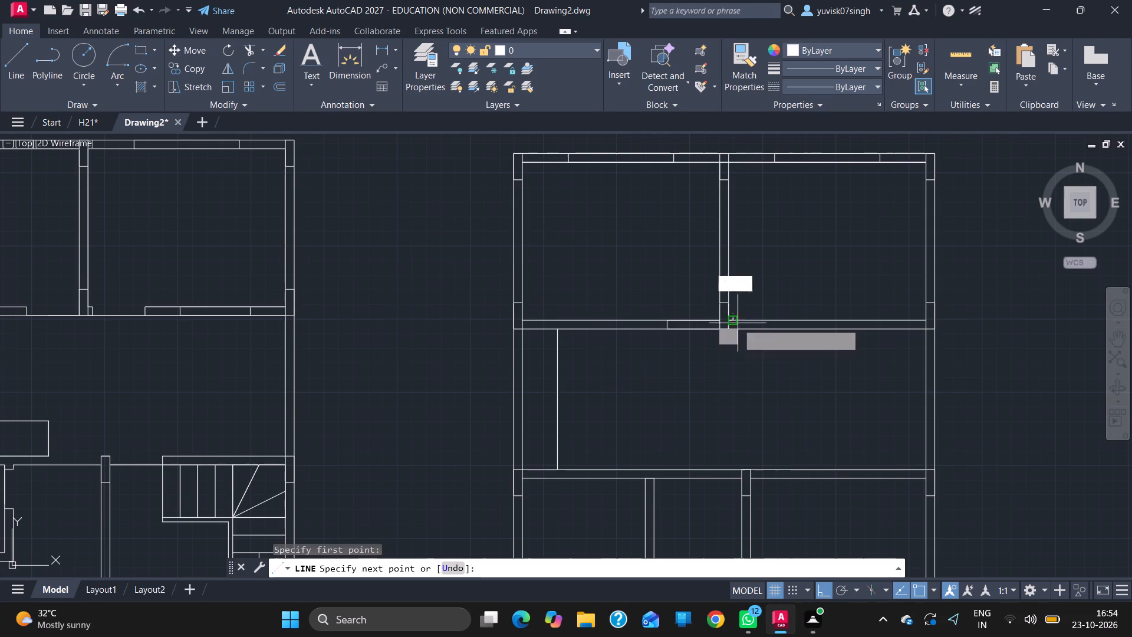
{"action": "left_click", "coordinate": [733, 325]}
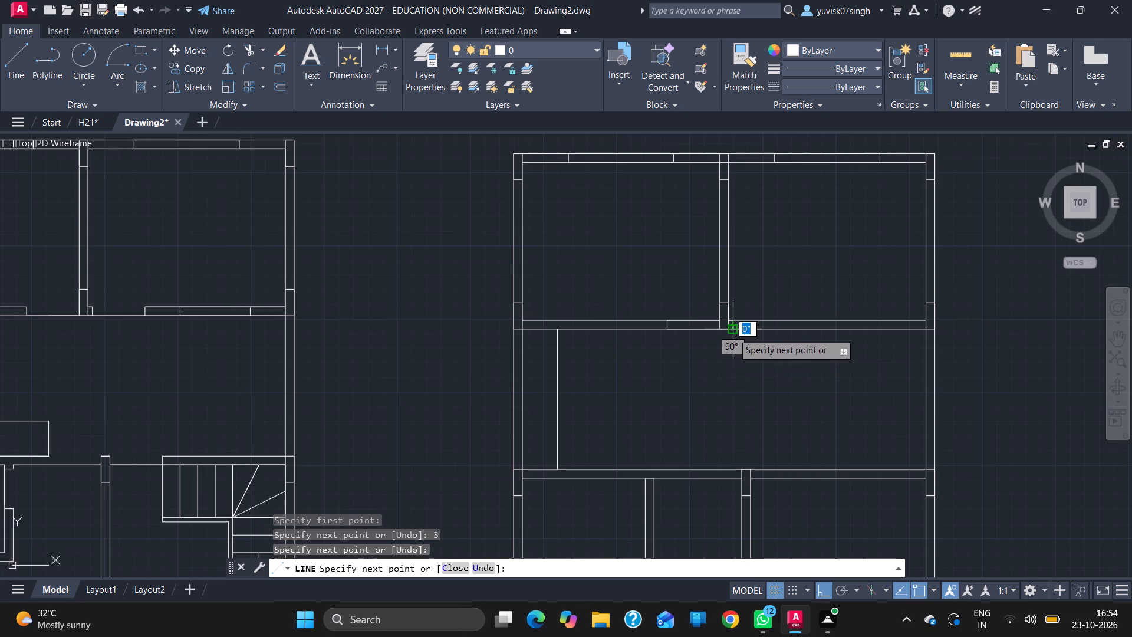
{"action": "left_click", "coordinate": [733, 326]}
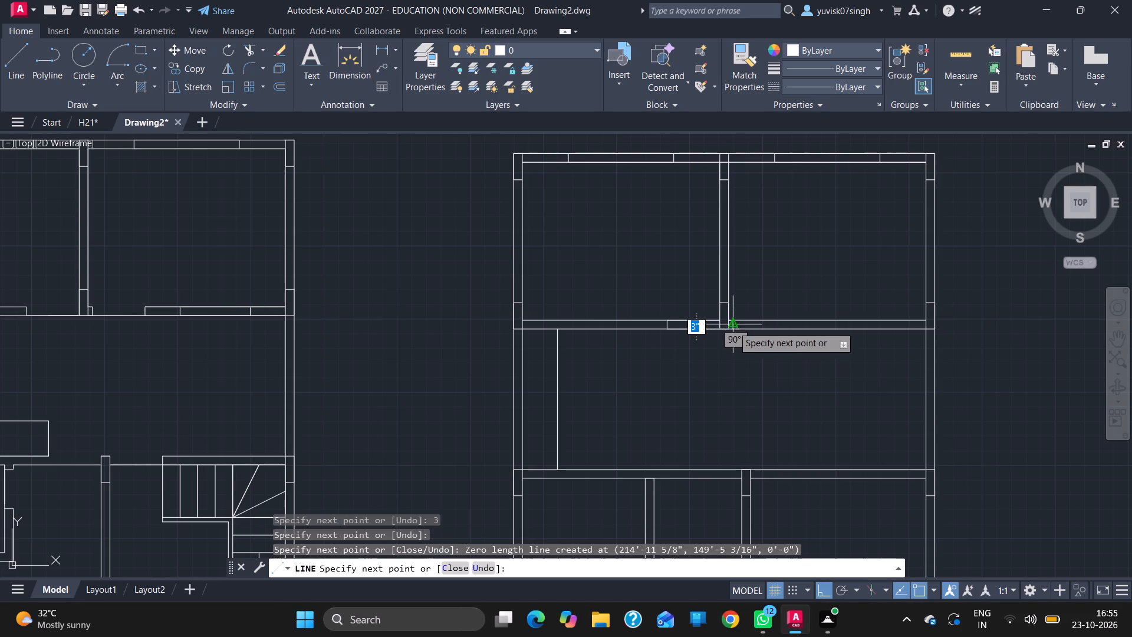
{"action": "key", "text": "Escape"}
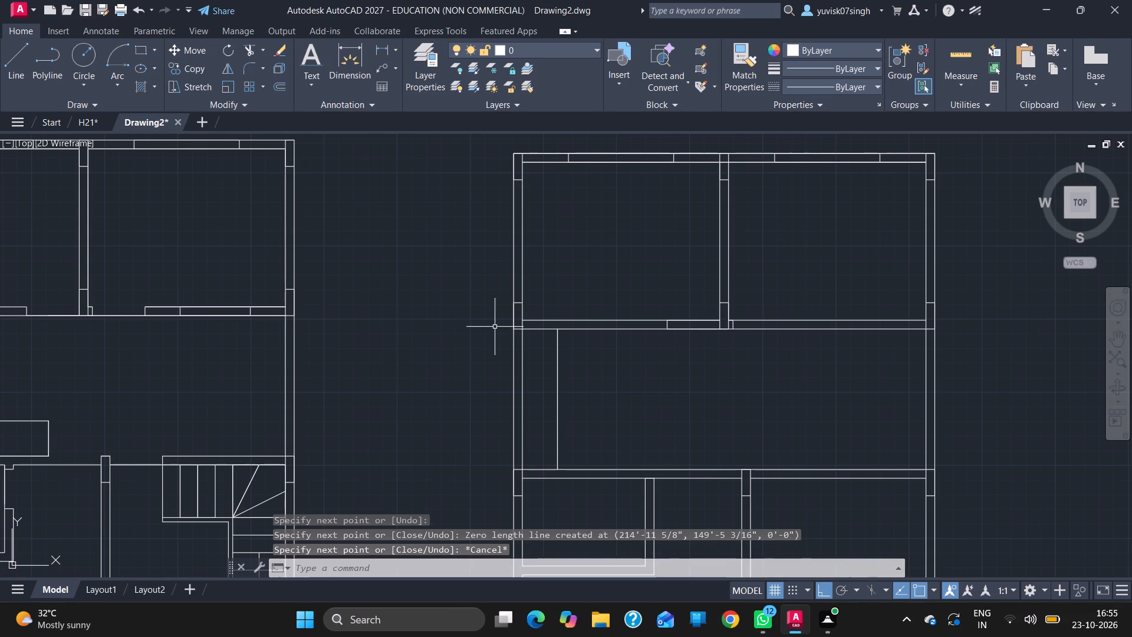
Start a new line for the upper-right room's door opening.
{"action": "left_click", "coordinate": [10, 51]}
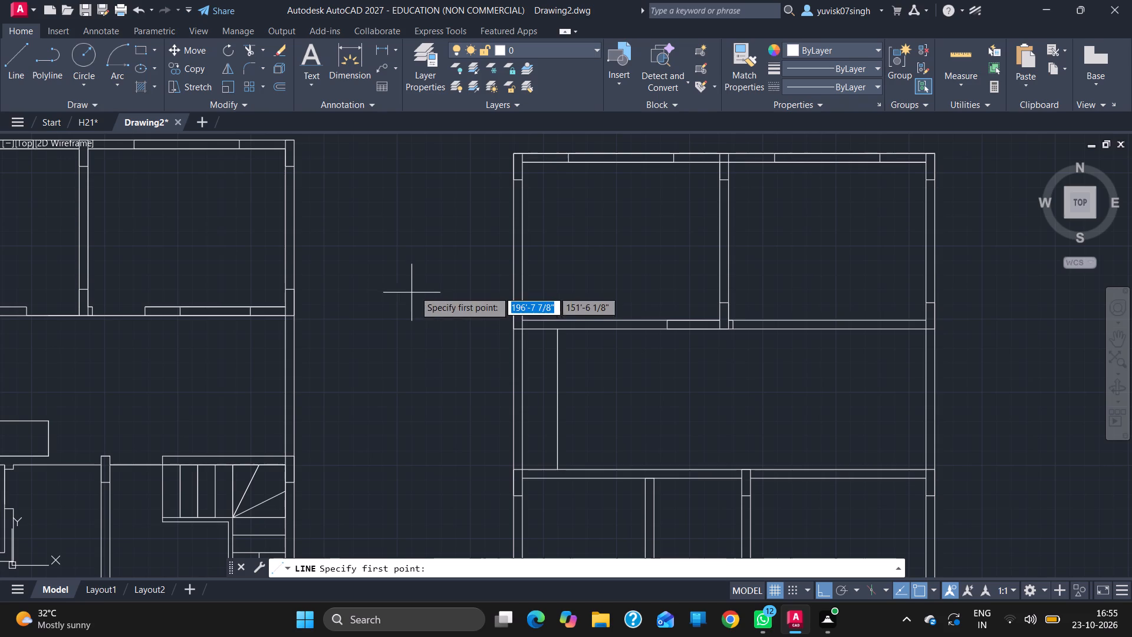
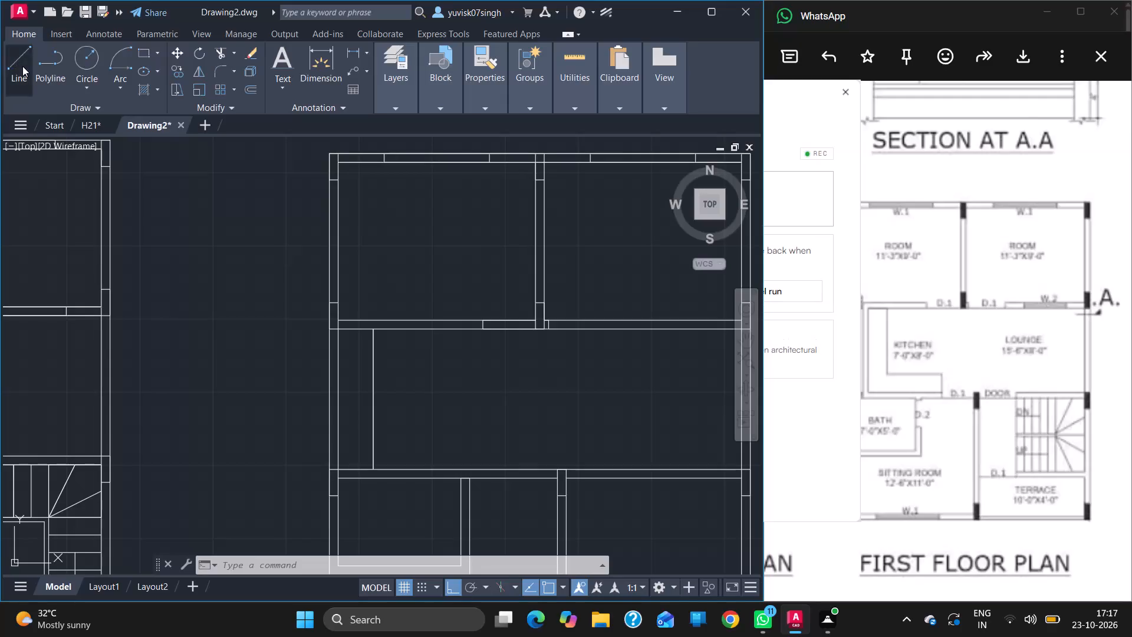
Draw a 3' line along the wall below the upper-right room, from the short jamb line beside the partition, and close it across the wall.
{"action": "left_click", "coordinate": [551, 320]}
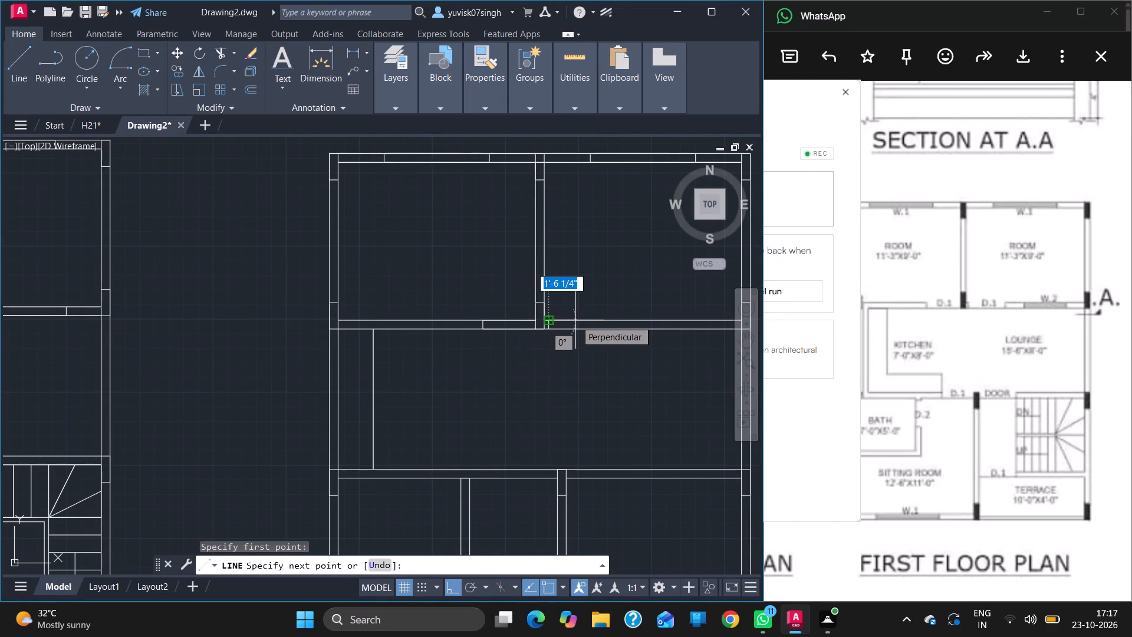
{"action": "type", "text": "3'"}
{"action": "key", "text": "Return"}
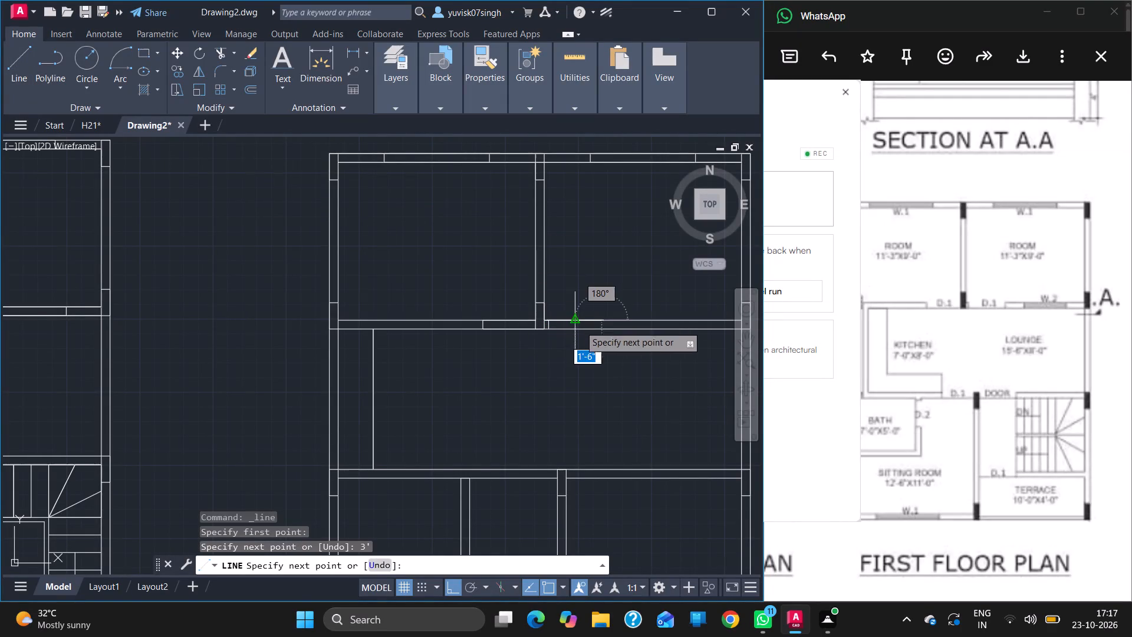
{"action": "left_click", "coordinate": [604, 330]}
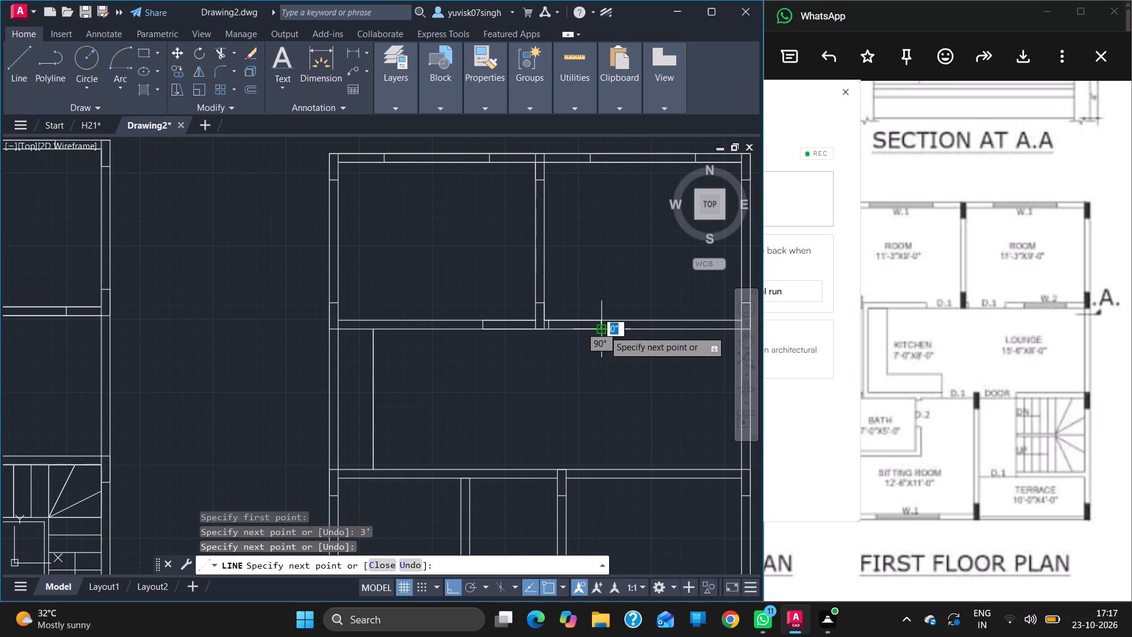
{"action": "key", "text": "Escape"}
Trim the wall lines inside the two door openings on either side of the central partition between the upper rooms.
{"action": "type", "text": "TR"}
{"action": "key", "text": "Return"}
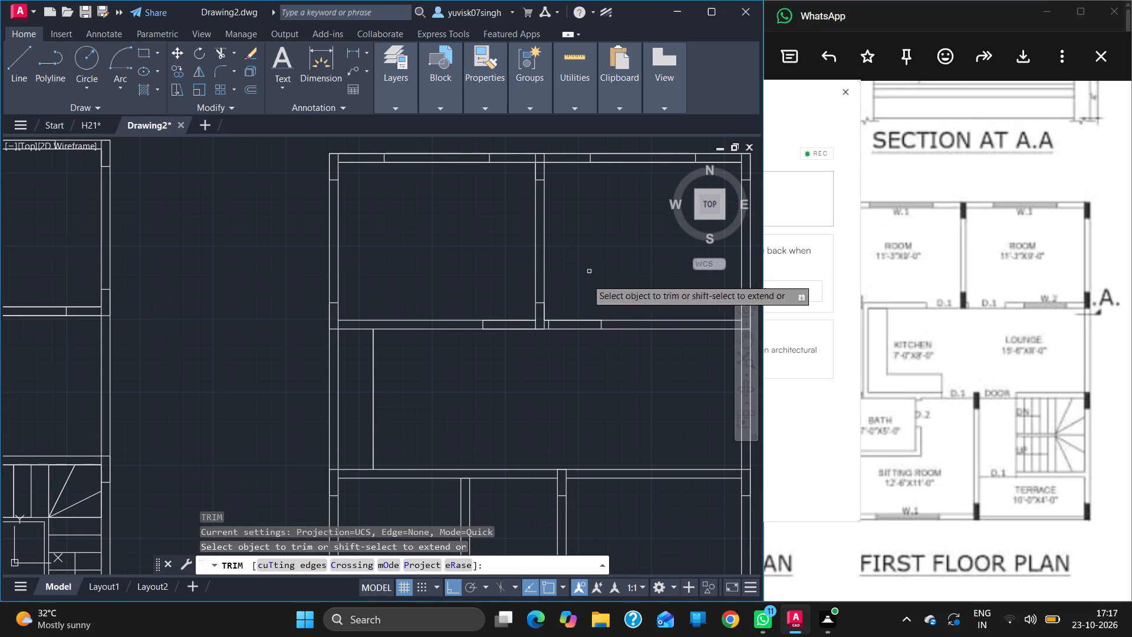
{"action": "left_click", "coordinate": [580, 320]}
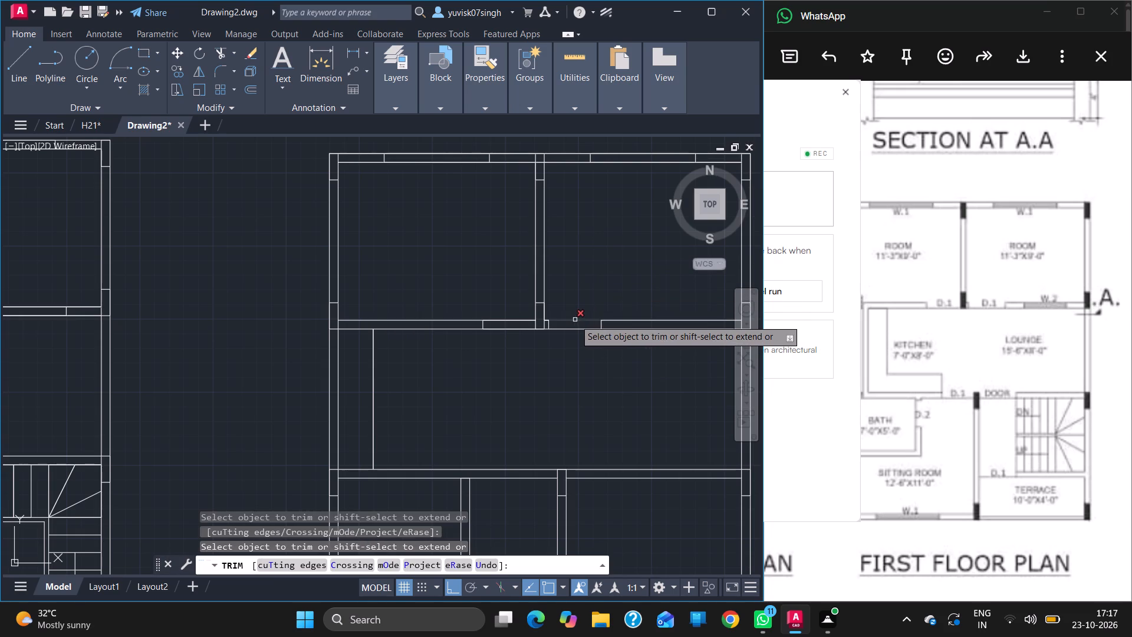
{"action": "left_click", "coordinate": [575, 320]}
{"action": "left_click", "coordinate": [512, 320]}
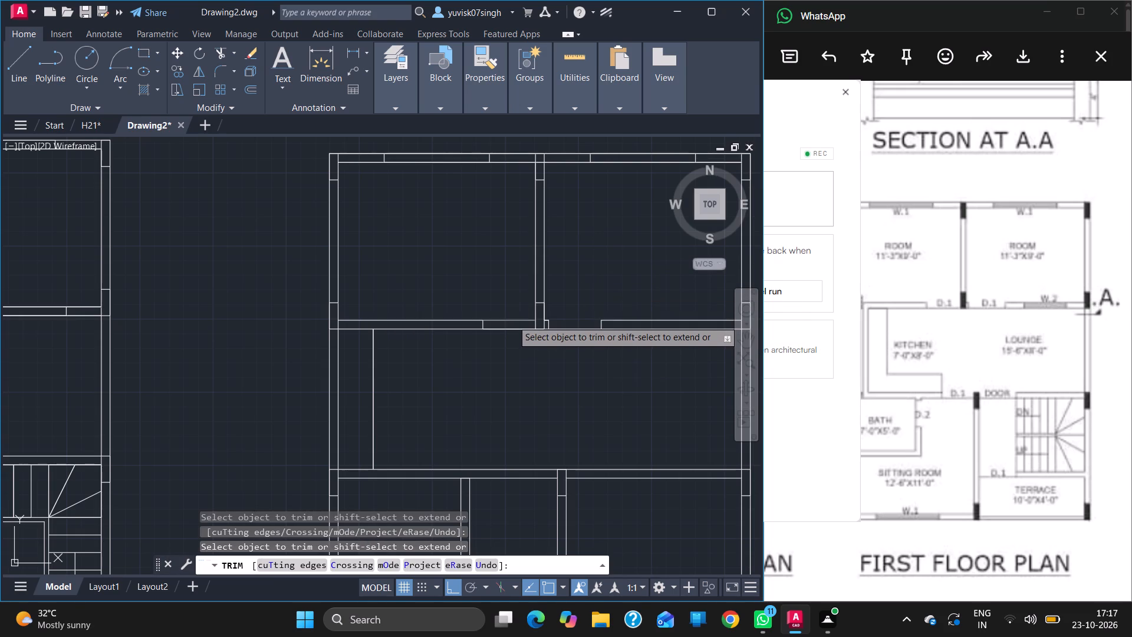
{"action": "left_click", "coordinate": [505, 322]}
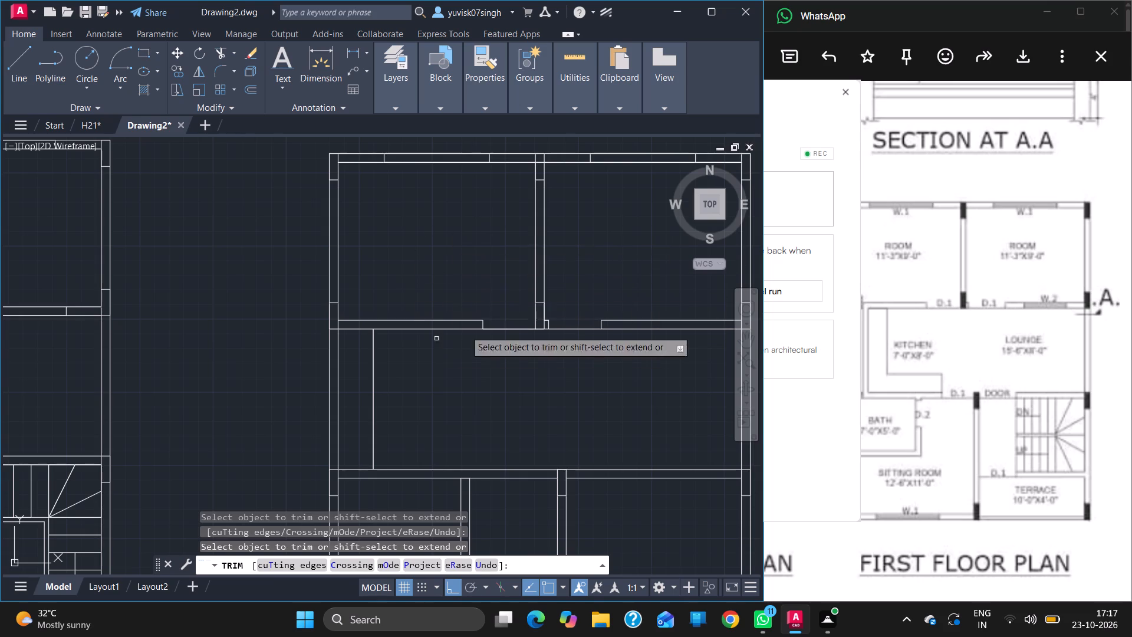
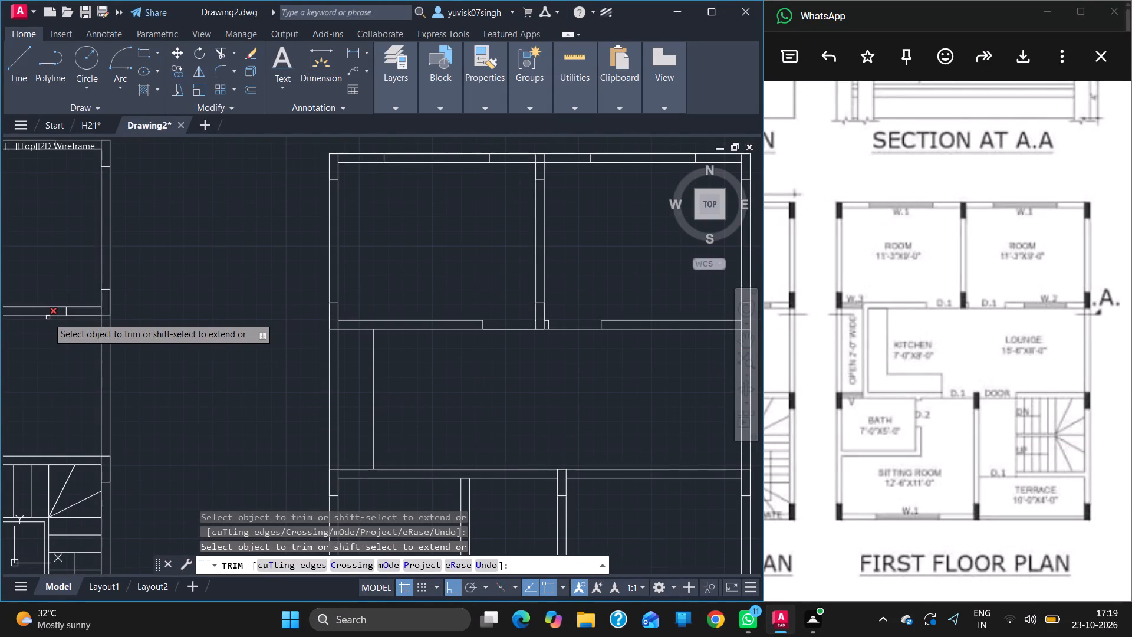
Draw the kitchen's inner wall line, offset 6" from the open strip's line, down to the lower wall and 7' along it.
{"action": "left_click", "coordinate": [7, 63]}
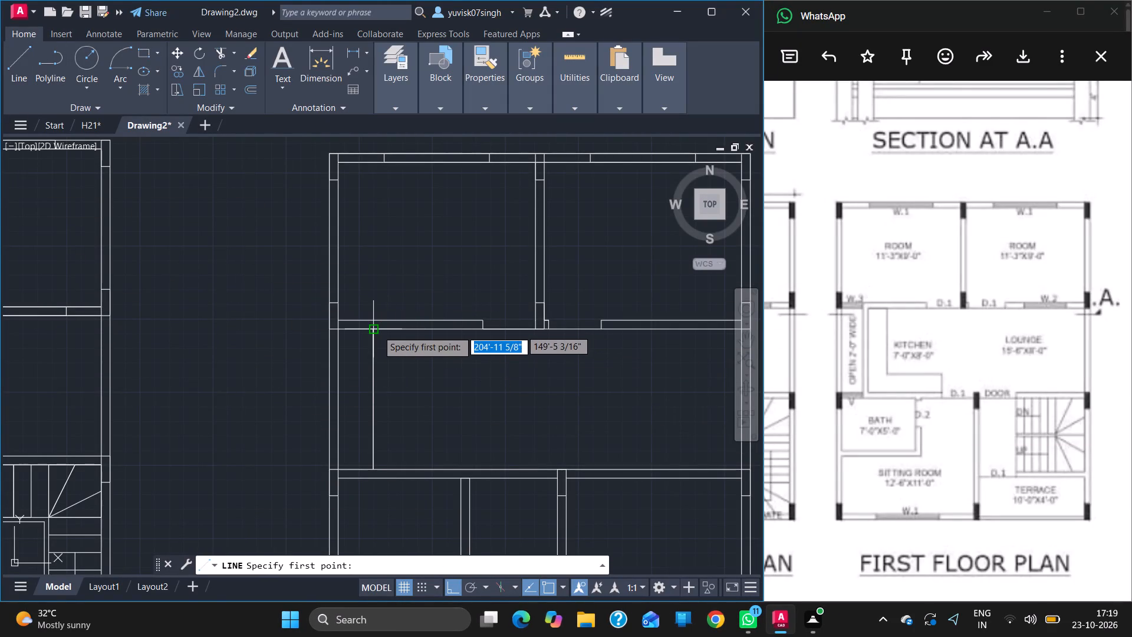
{"action": "left_click_drag", "start_coordinate": [376, 331], "coordinate": [389, 332]}
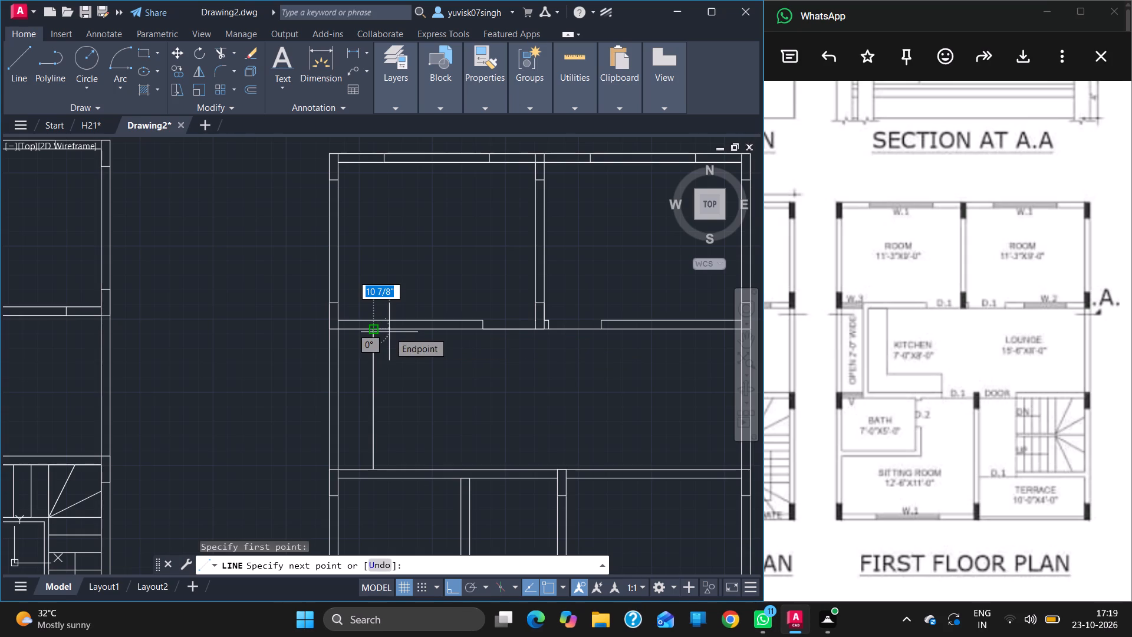
{"action": "key", "text": "6"}
{"action": "key", "text": "Return"}
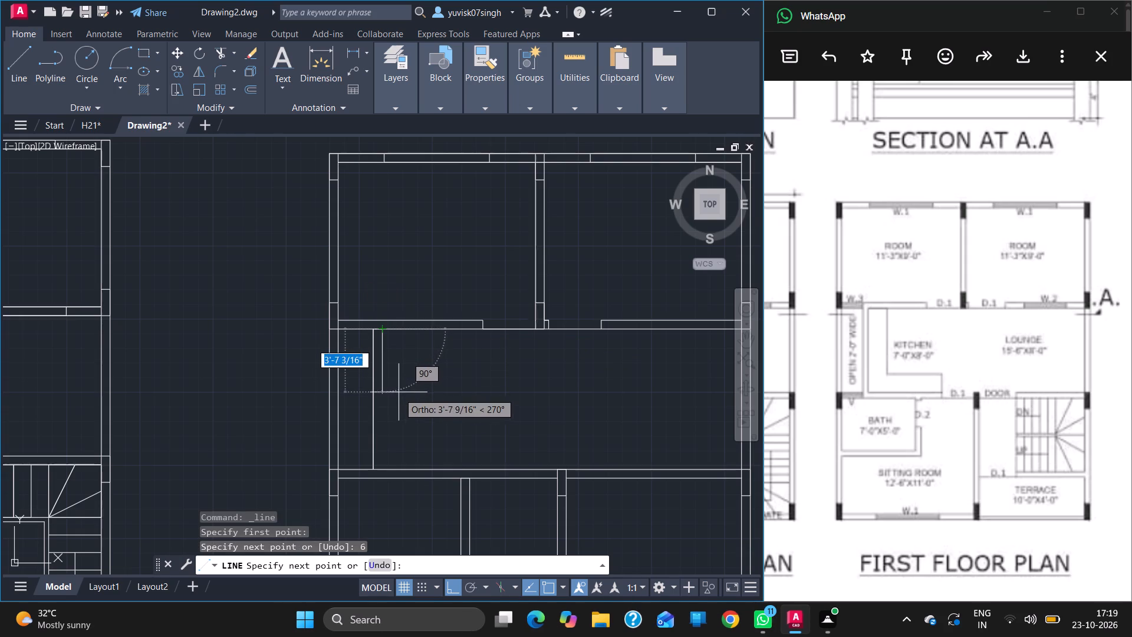
{"action": "left_click", "coordinate": [385, 468]}
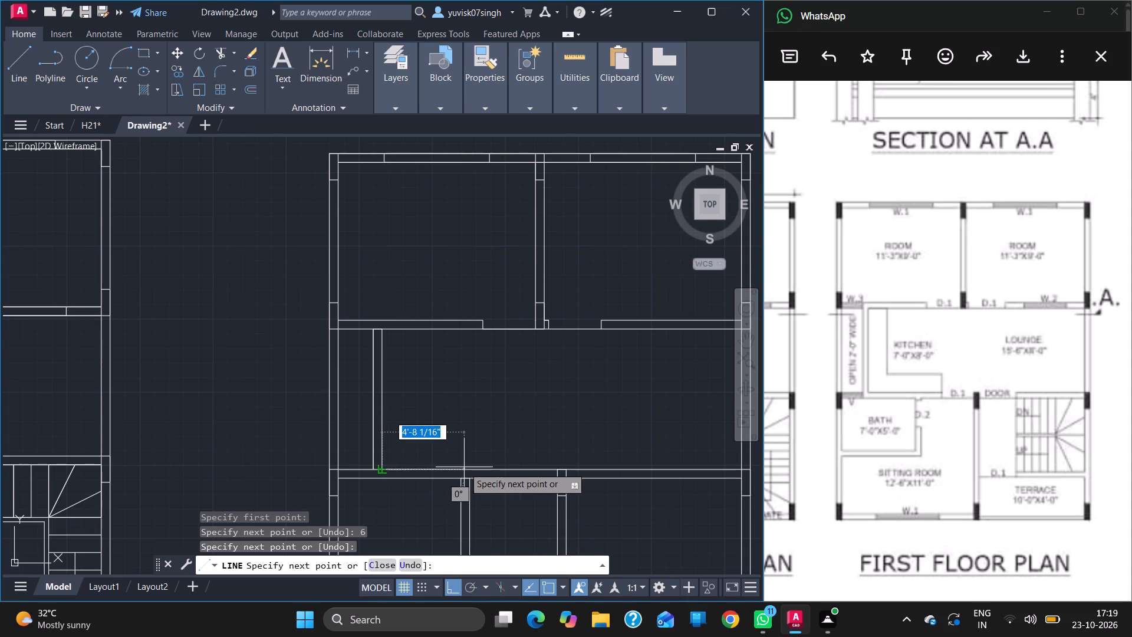
{"action": "key", "text": "7"}
{"action": "key", "text": "apostrophe"}
{"action": "key", "text": "Return"}
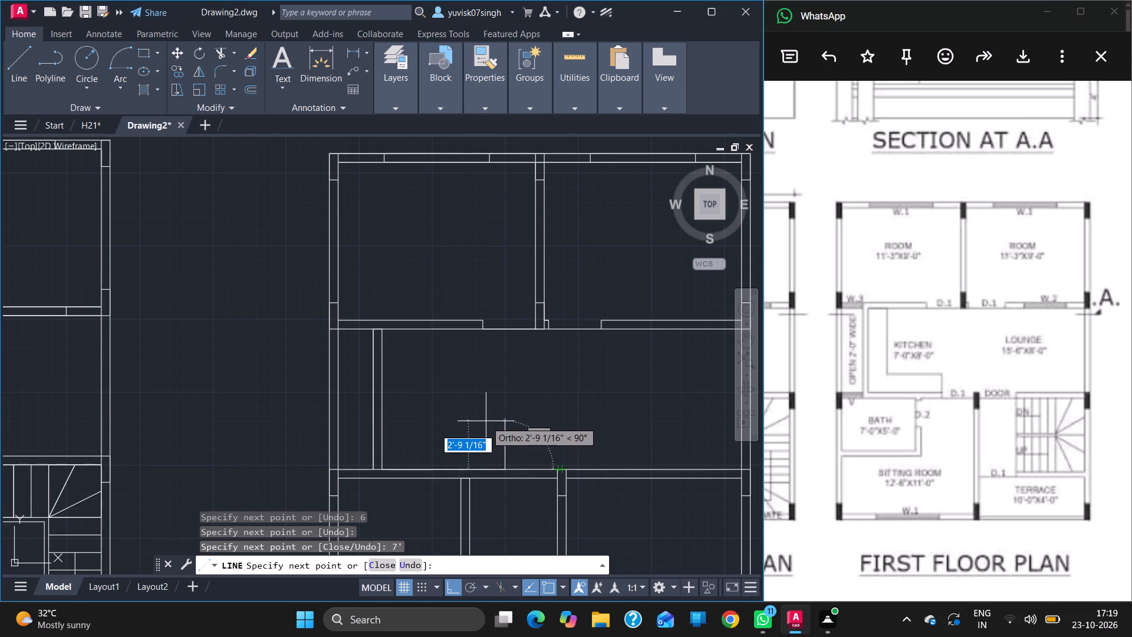
{"action": "key", "text": "Escape"}
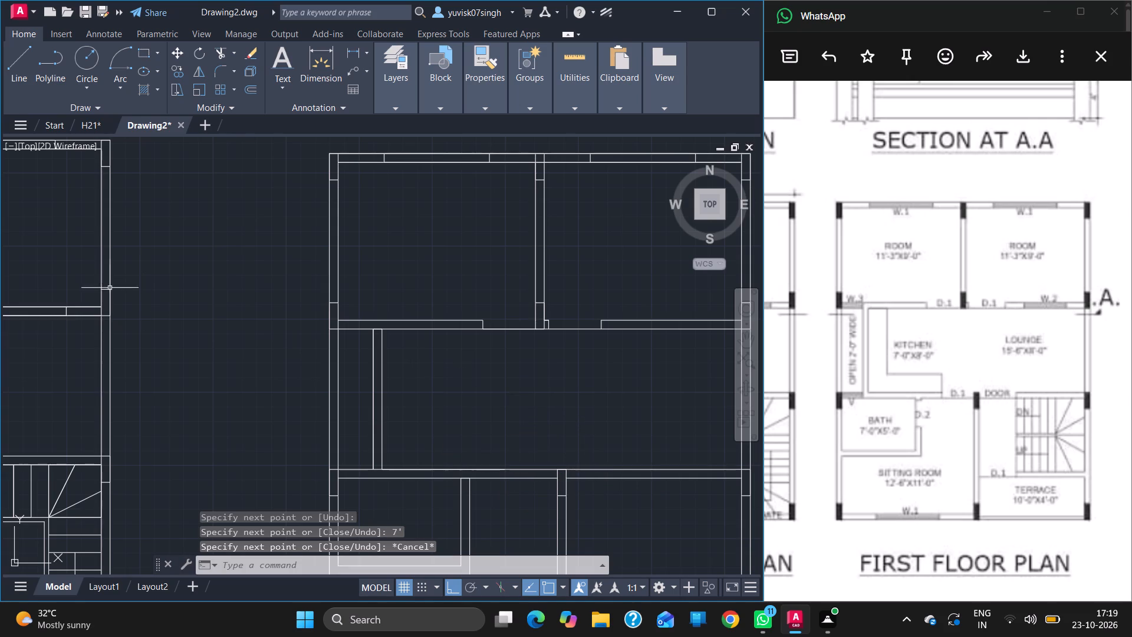
Measure the end width of the kitchen counter in the finished neighbouring floor plan.
{"action": "left_click", "coordinate": [19, 79]}
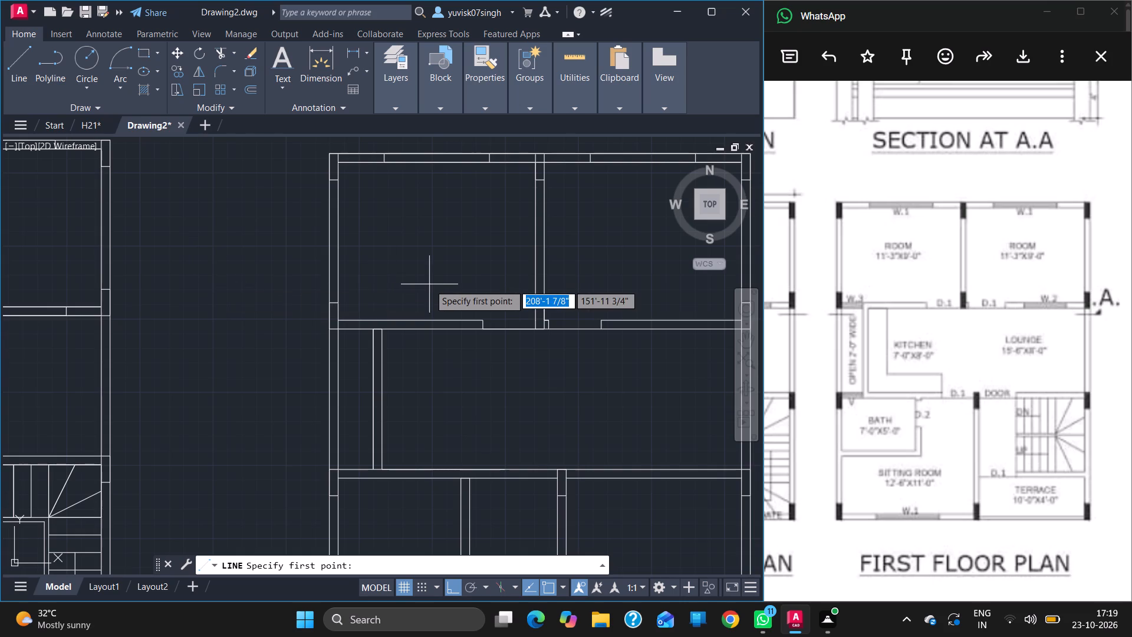
{"action": "scroll", "coordinate": [430, 284], "scroll_direction": "down", "scroll_amount": 1, "text": "ctrl"}
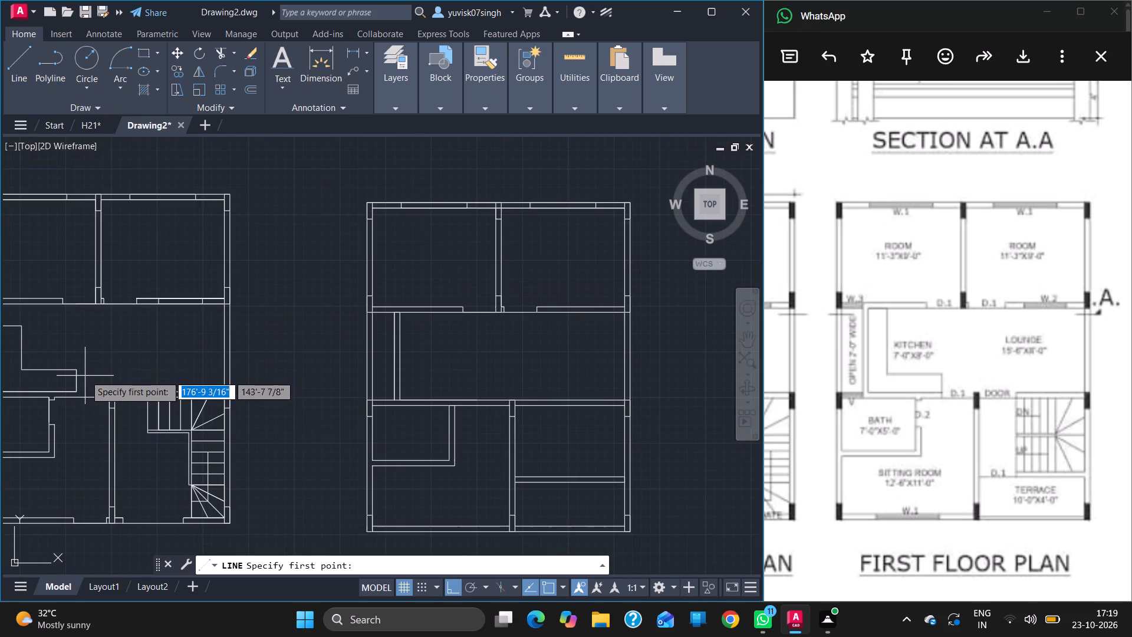
{"action": "left_click_drag", "start_coordinate": [76, 388], "coordinate": [74, 370]}
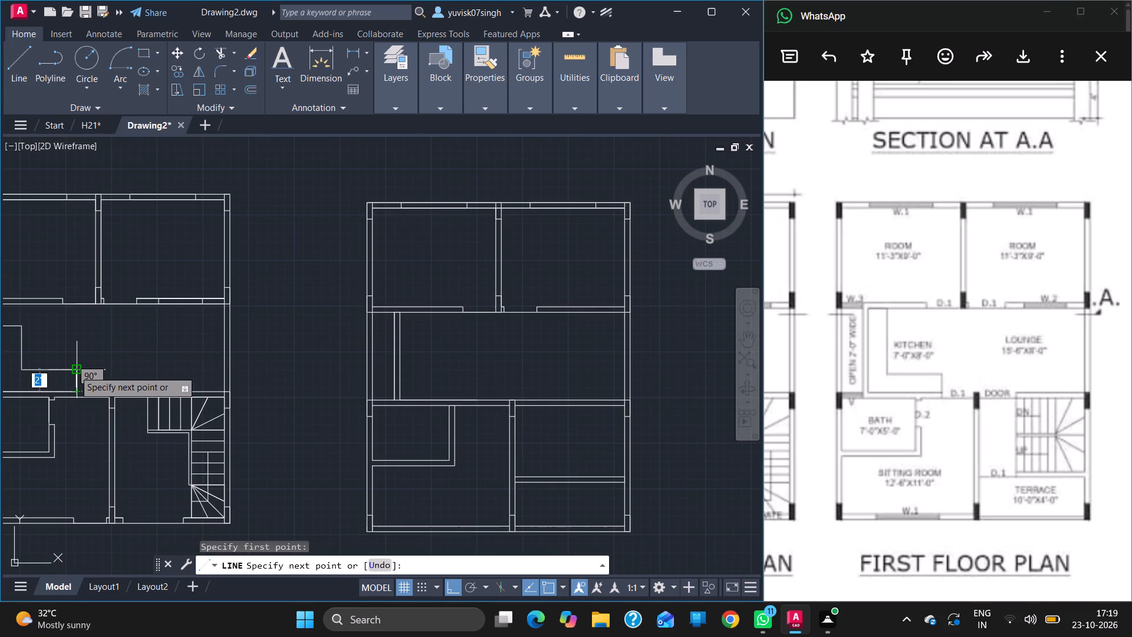
{"action": "left_click_drag", "start_coordinate": [74, 370], "coordinate": [74, 372]}
{"action": "key", "text": "Escape"}
Draw a 2' counter end line upward from the end of the 7' line on the kitchen's lower wall.
{"action": "scroll", "coordinate": [499, 373], "scroll_direction": "up", "scroll_amount": 2, "text": "ctrl"}
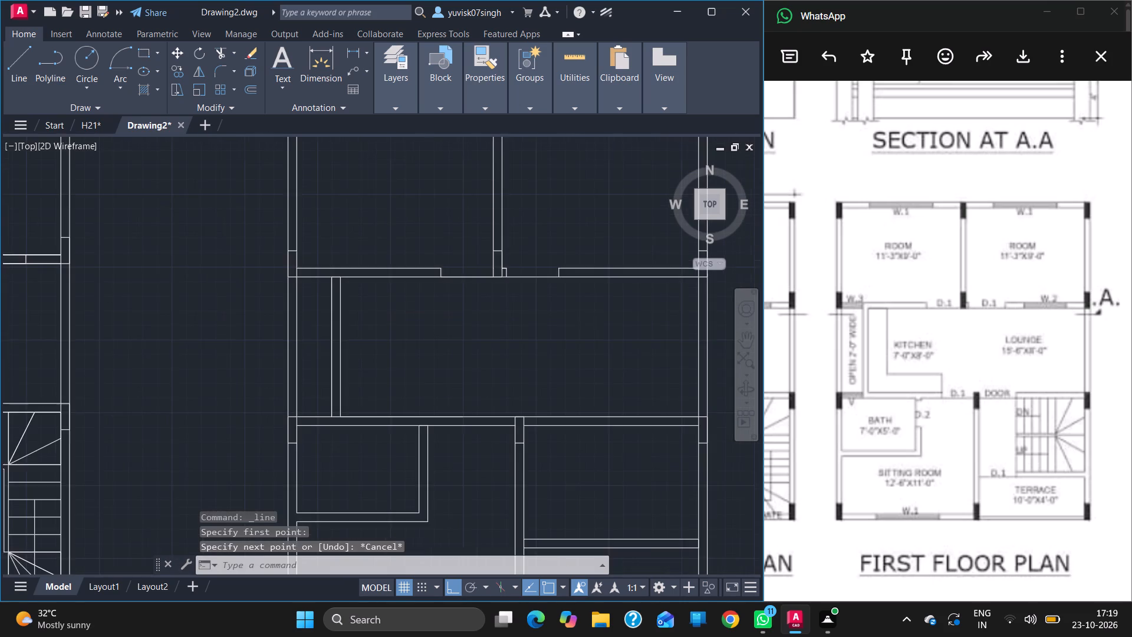
{"action": "left_click", "coordinate": [16, 61]}
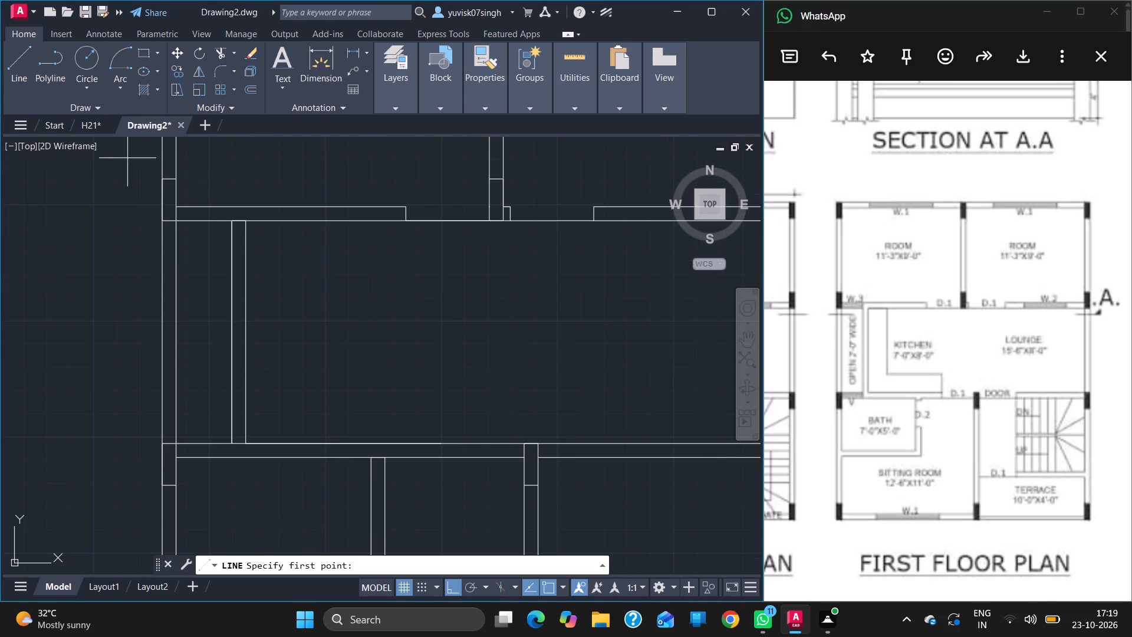
{"action": "left_click_drag", "start_coordinate": [442, 441], "coordinate": [461, 359]}
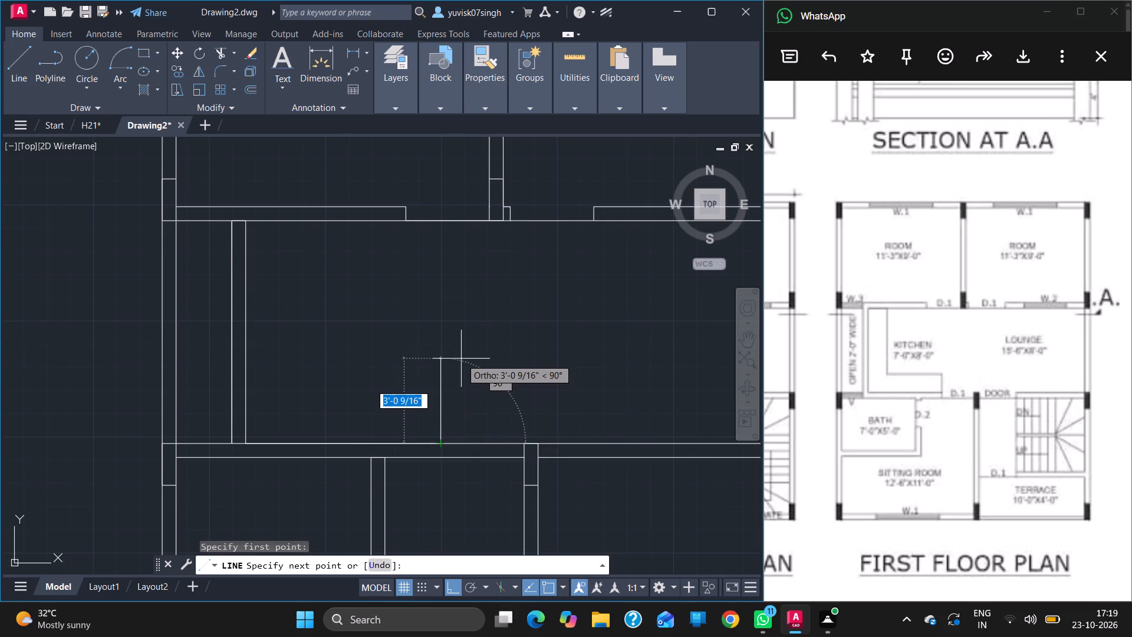
{"action": "type", "text": "2'"}
{"action": "key", "text": "Return"}
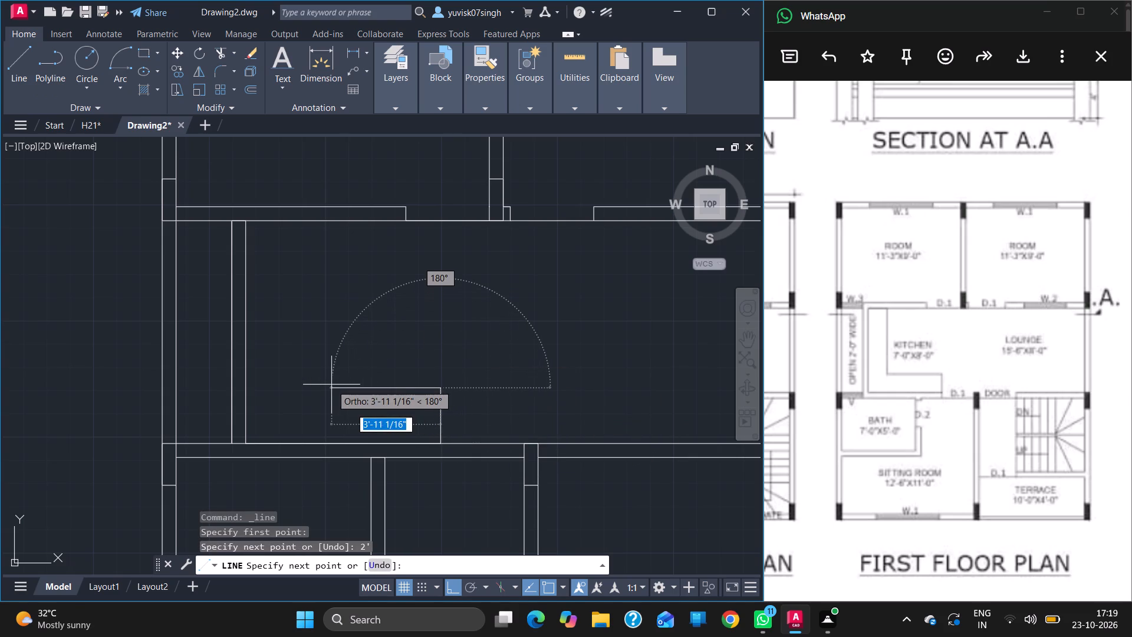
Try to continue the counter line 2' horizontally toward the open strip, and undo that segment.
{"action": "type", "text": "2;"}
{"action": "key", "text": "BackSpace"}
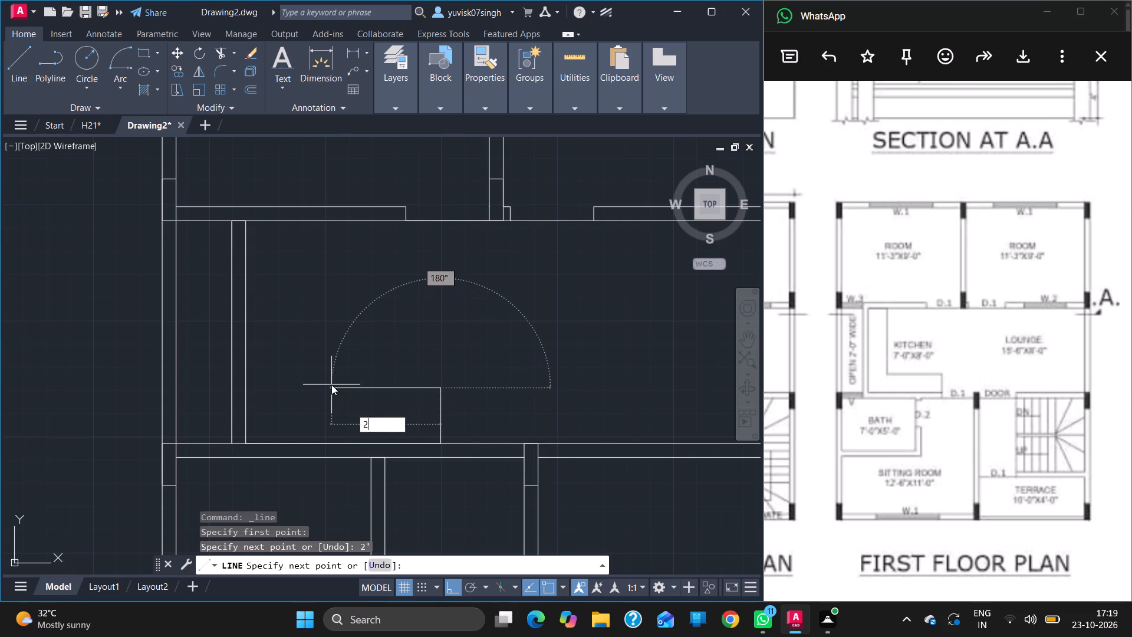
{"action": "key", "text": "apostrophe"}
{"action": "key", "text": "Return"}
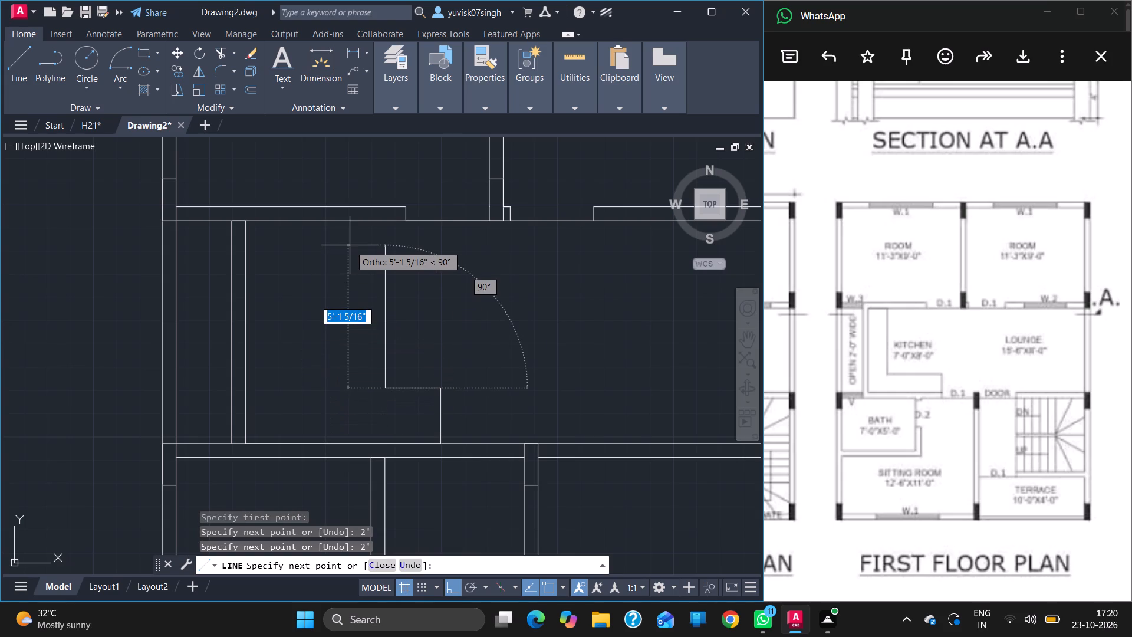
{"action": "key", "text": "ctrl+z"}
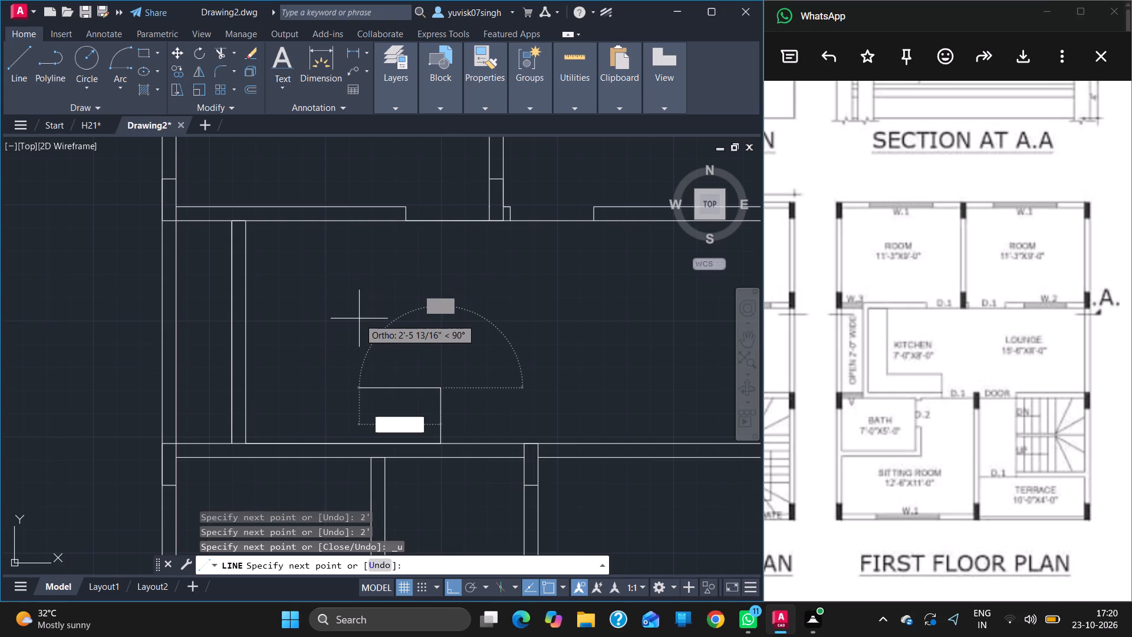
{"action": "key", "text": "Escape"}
Measure the inner horizontal edge of the L-shaped kitchen counter in the finished neighbouring floor plan.
{"action": "scroll", "coordinate": [351, 316], "scroll_direction": "down", "scroll_amount": 1, "text": "ctrl"}
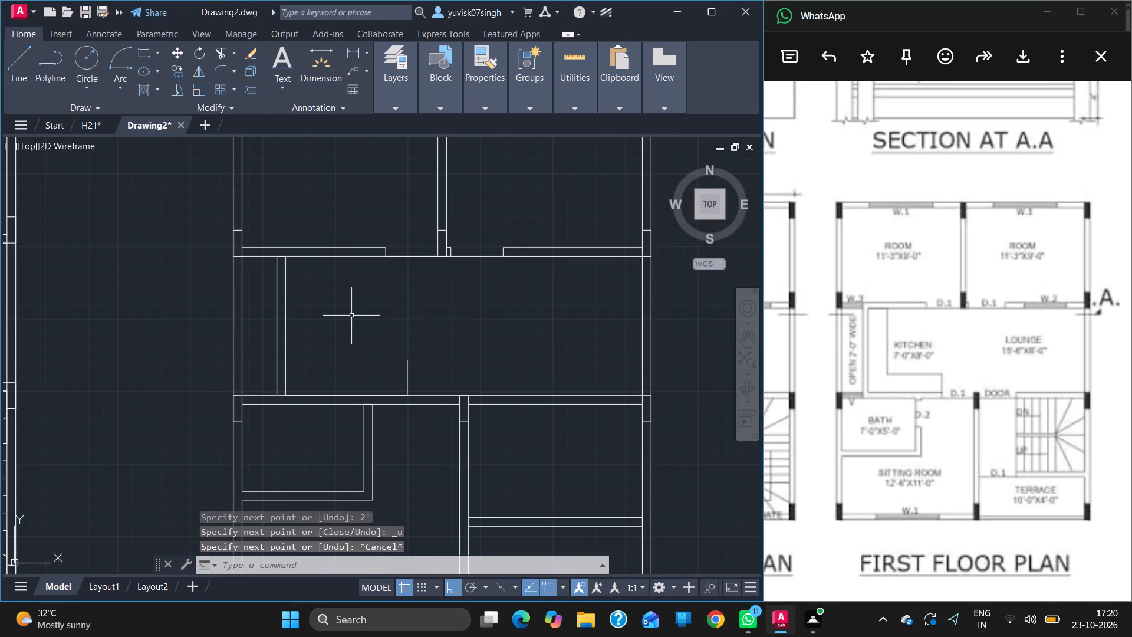
{"action": "scroll", "coordinate": [351, 316], "scroll_direction": "down", "scroll_amount": 4, "text": "ctrl"}
{"action": "scroll", "coordinate": [242, 324], "scroll_direction": "up", "scroll_amount": 2, "text": "ctrl"}
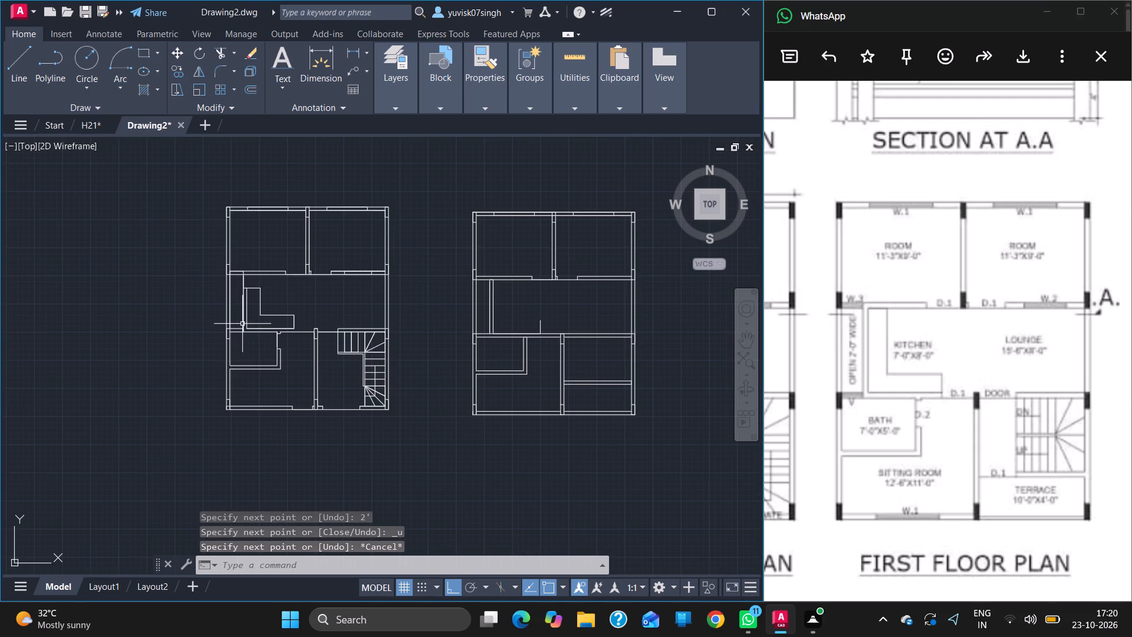
{"action": "left_click", "coordinate": [14, 61]}
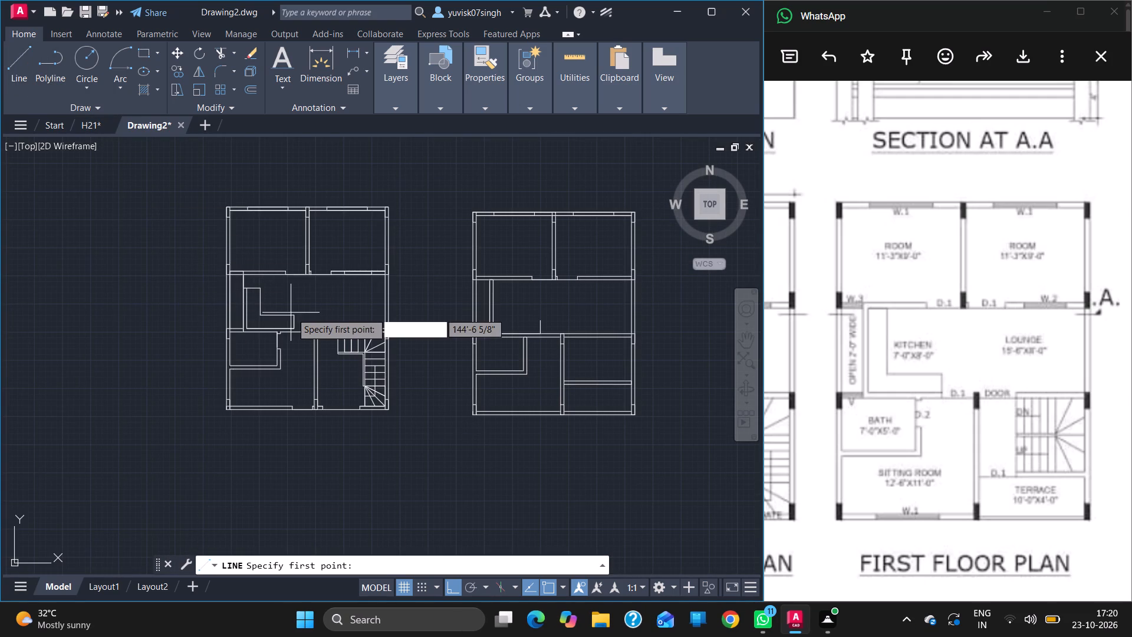
{"action": "left_click_drag", "start_coordinate": [292, 314], "coordinate": [258, 316]}
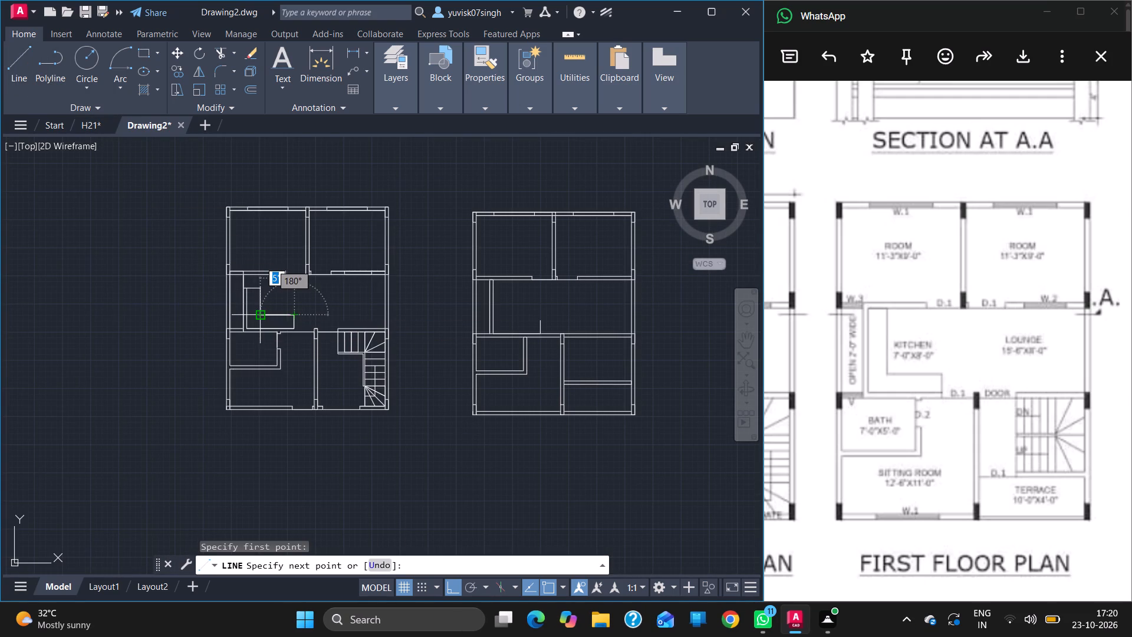
{"action": "left_click_drag", "start_coordinate": [258, 316], "coordinate": [499, 308]}
{"action": "key", "text": "Escape"}
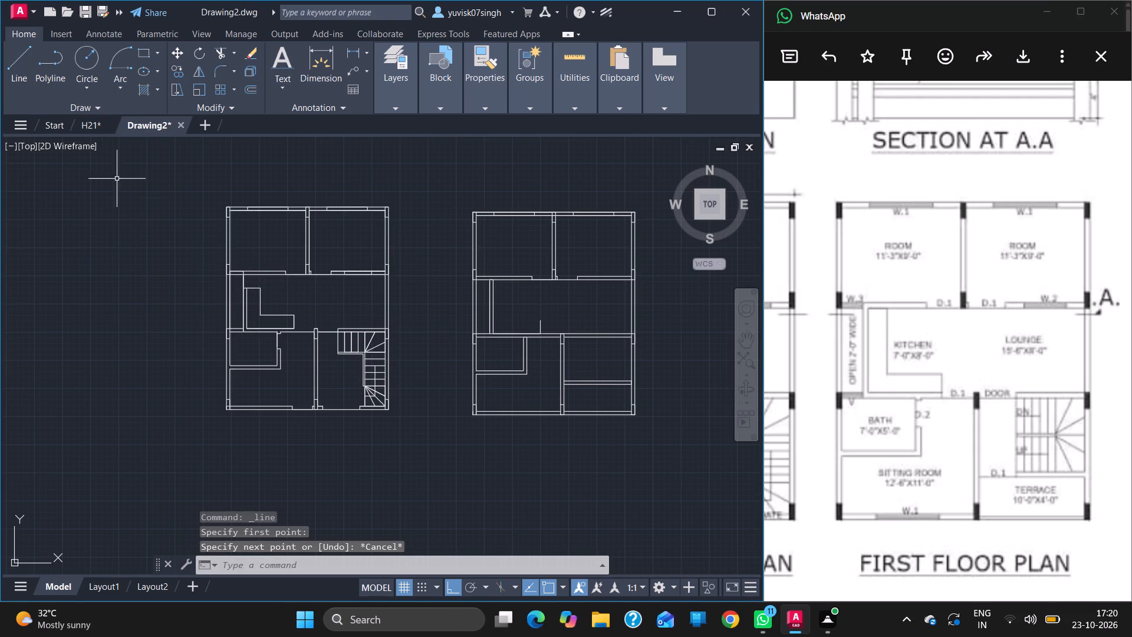
Draw the L-shaped counter outline from the kitchen's upper inner wall corner: 2' down unseen, 2' across, 4' down, and across to the counter end line.
{"action": "left_click", "coordinate": [14, 71]}
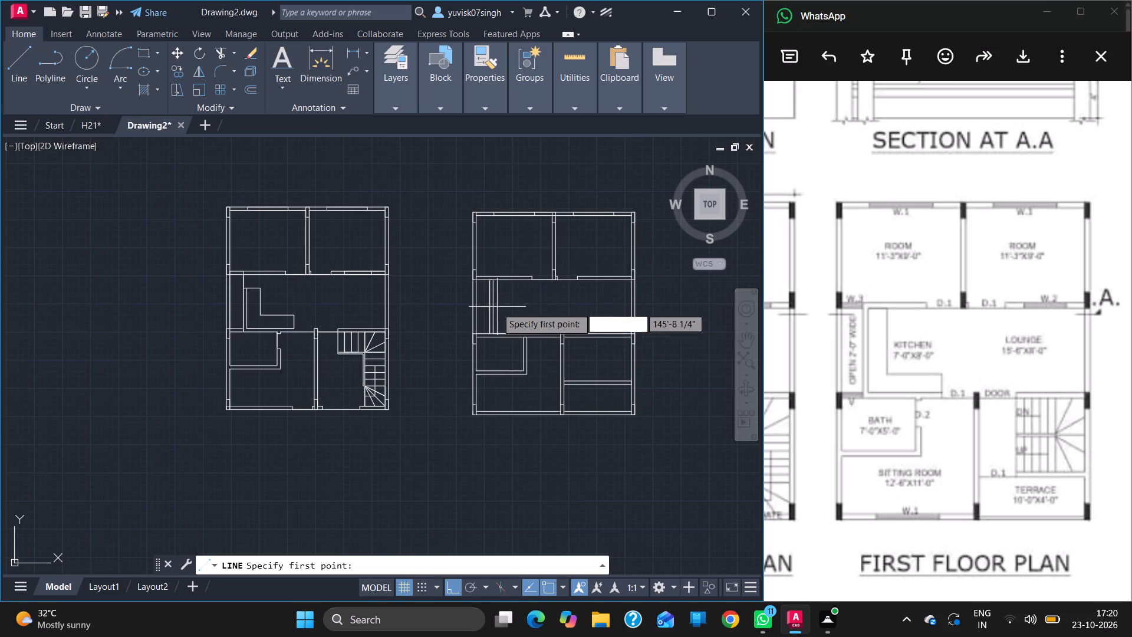
{"action": "scroll", "coordinate": [496, 308], "scroll_direction": "up", "scroll_amount": 2, "text": "ctrl"}
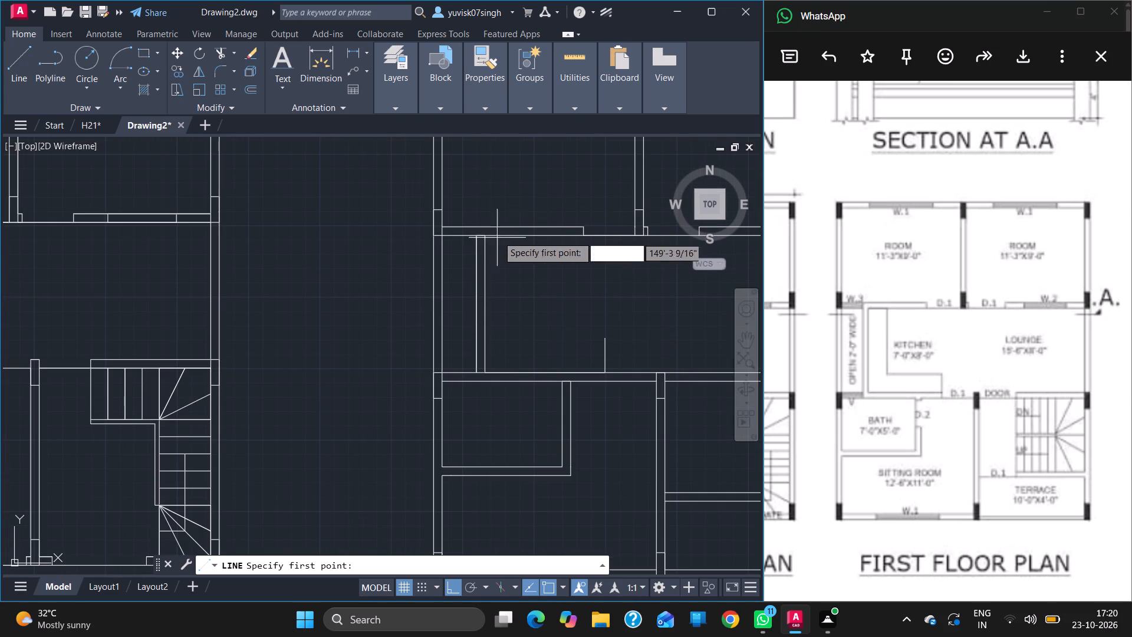
{"action": "left_click_drag", "start_coordinate": [489, 239], "coordinate": [491, 270]}
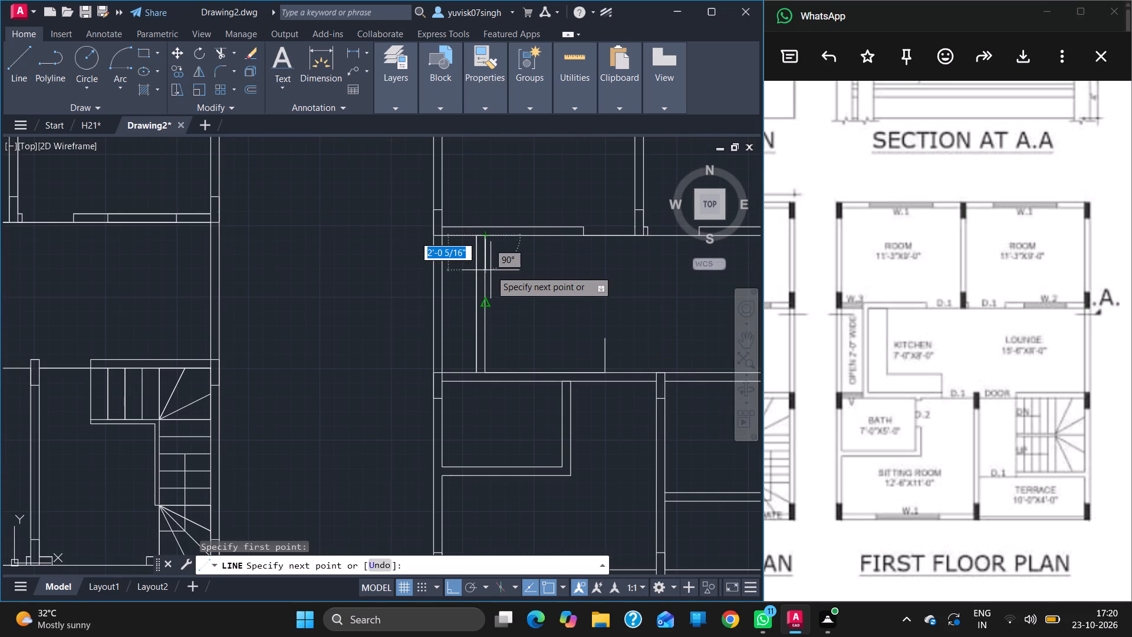
{"action": "type", "text": "2'"}
{"action": "key", "text": "Return"}
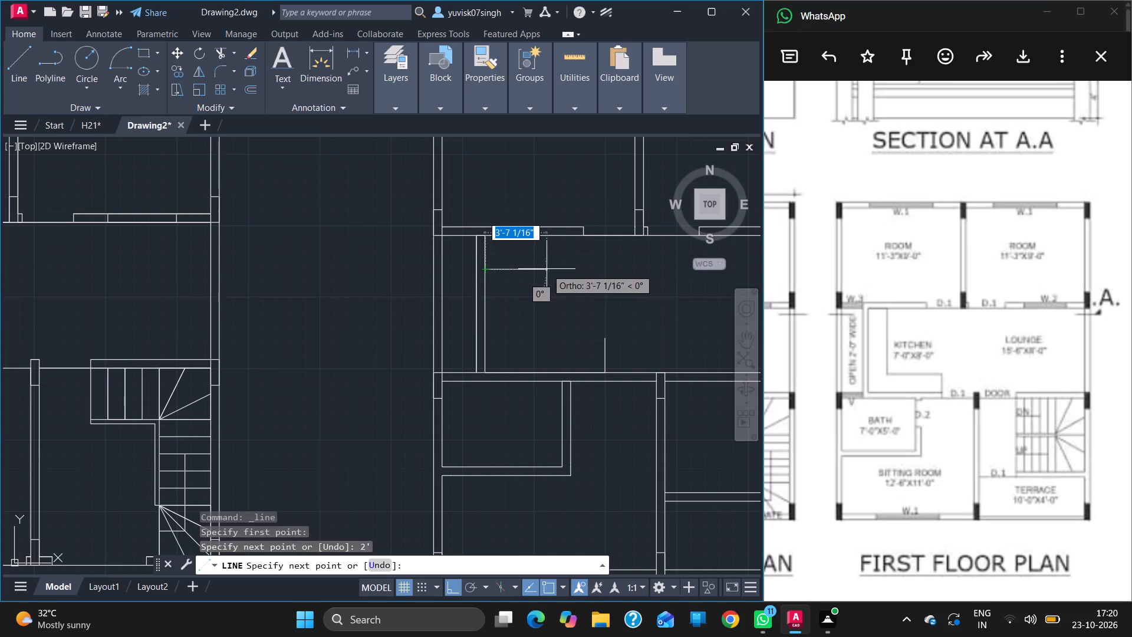
{"action": "type", "text": "2'"}
{"action": "key", "text": "Return"}
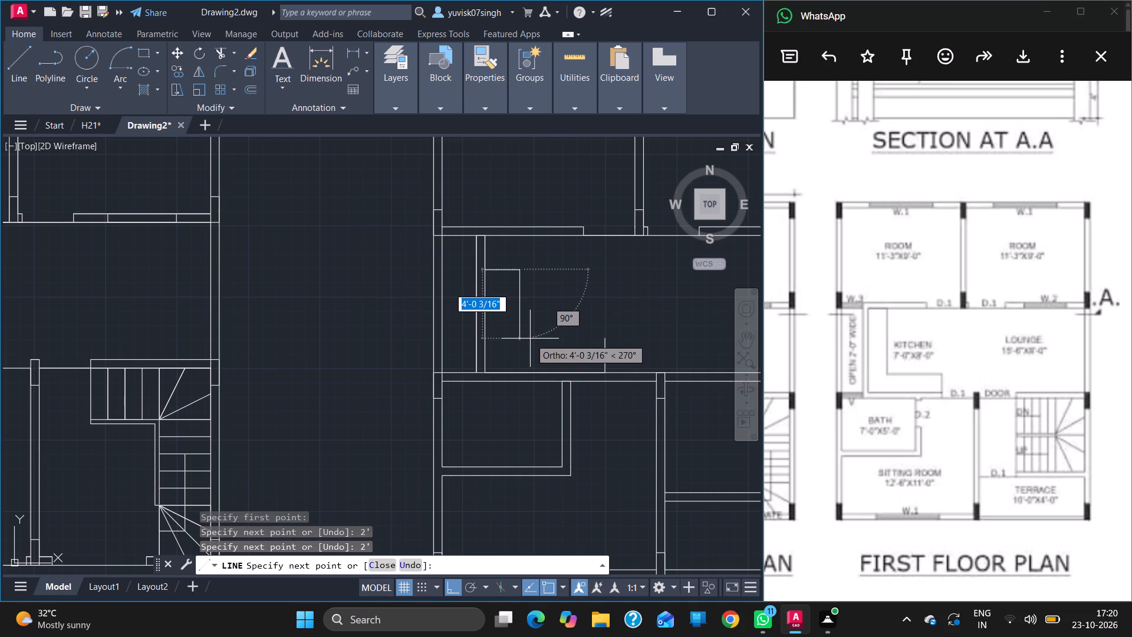
{"action": "type", "text": "4'"}
{"action": "key", "text": "Return"}
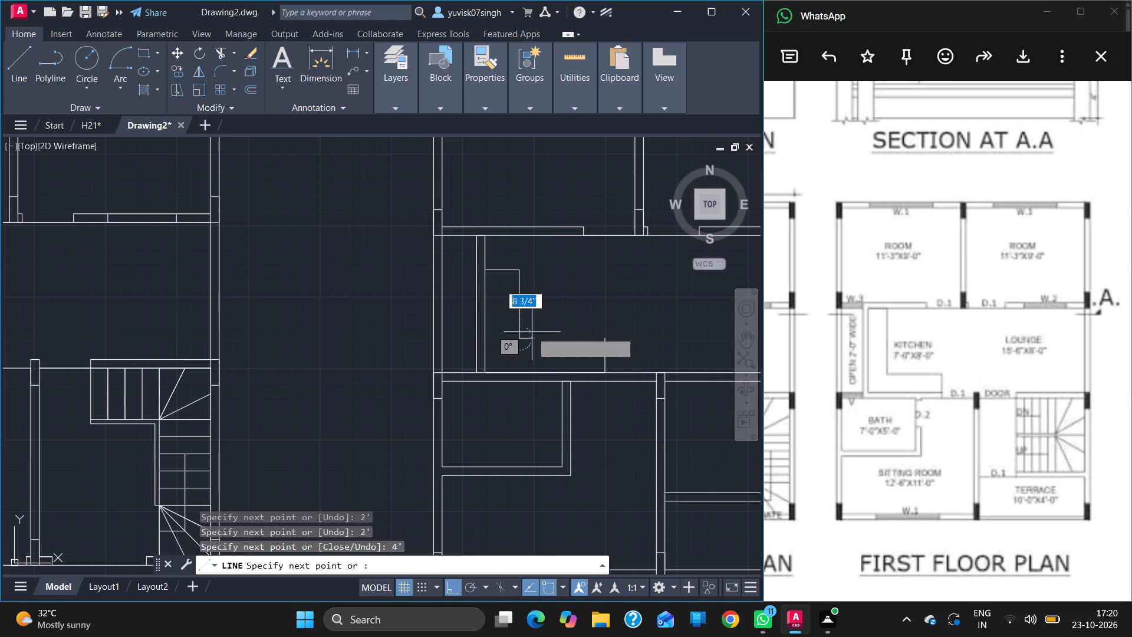
{"action": "left_click", "coordinate": [603, 342]}
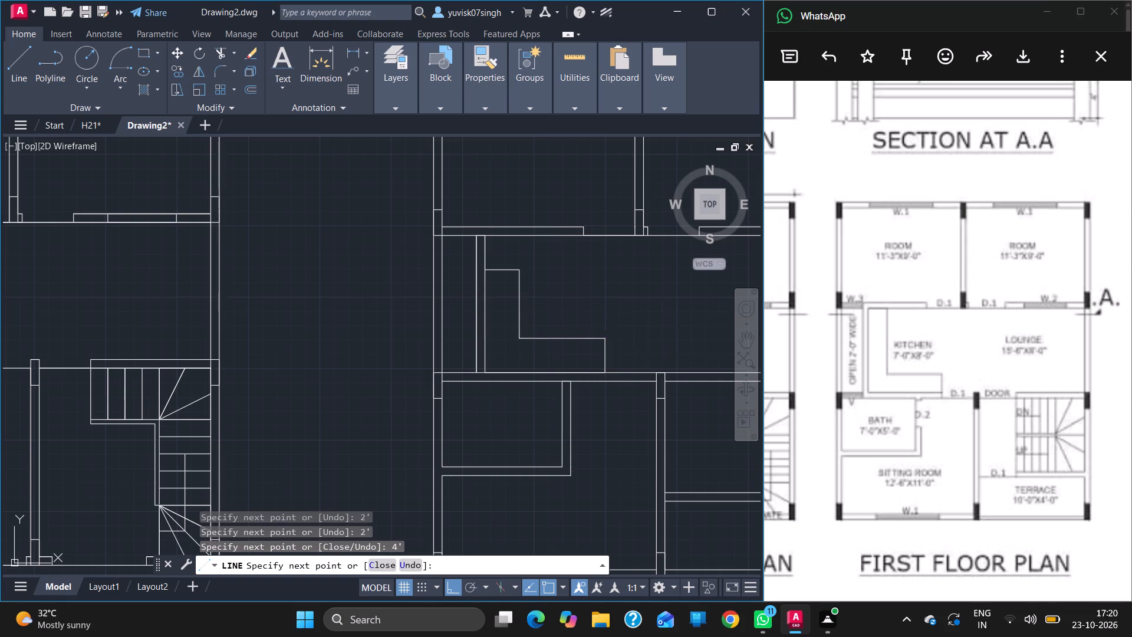
{"action": "key", "text": "Escape"}
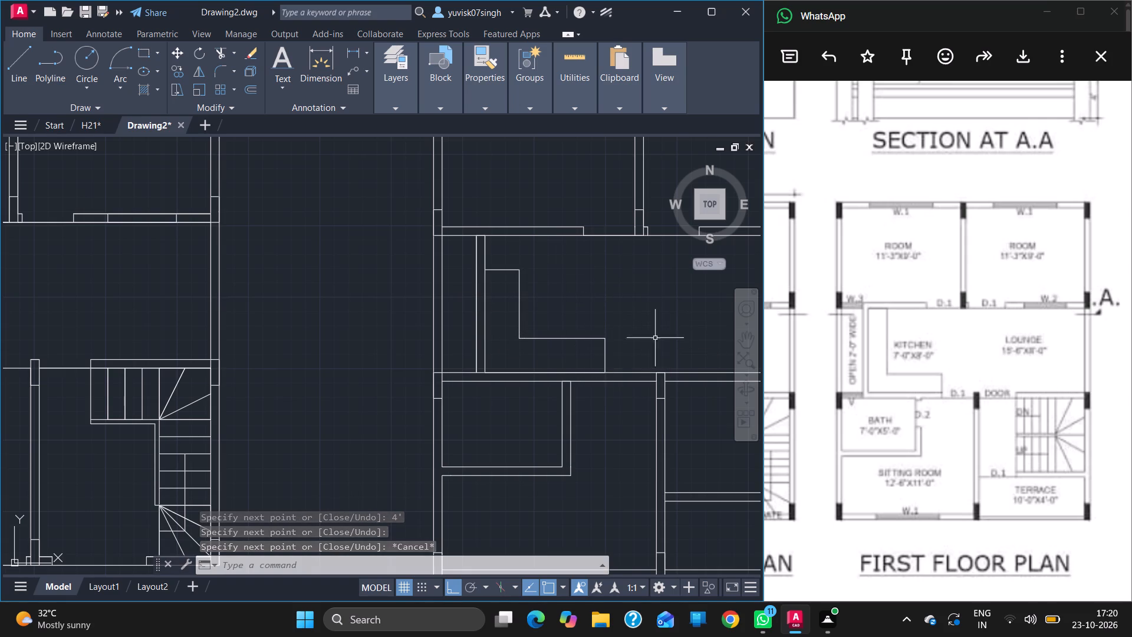
Trim the wall lines crossing the 6" partition beside the open strip, at its upper and lower ends.
{"action": "left_click", "coordinate": [746, 347]}
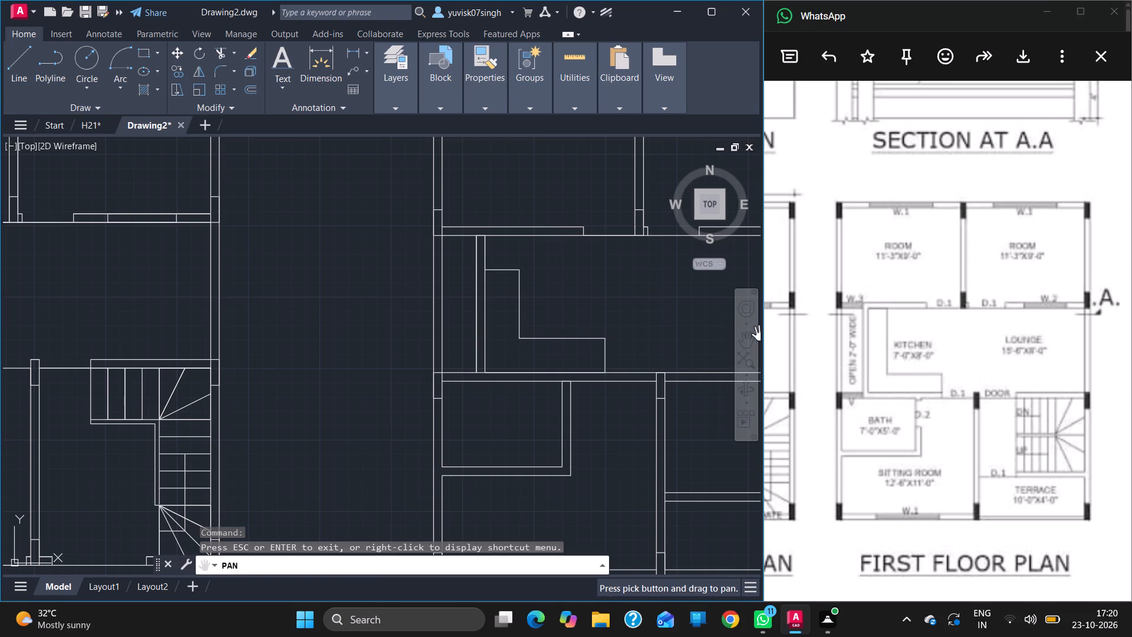
{"action": "key", "text": "Escape"}
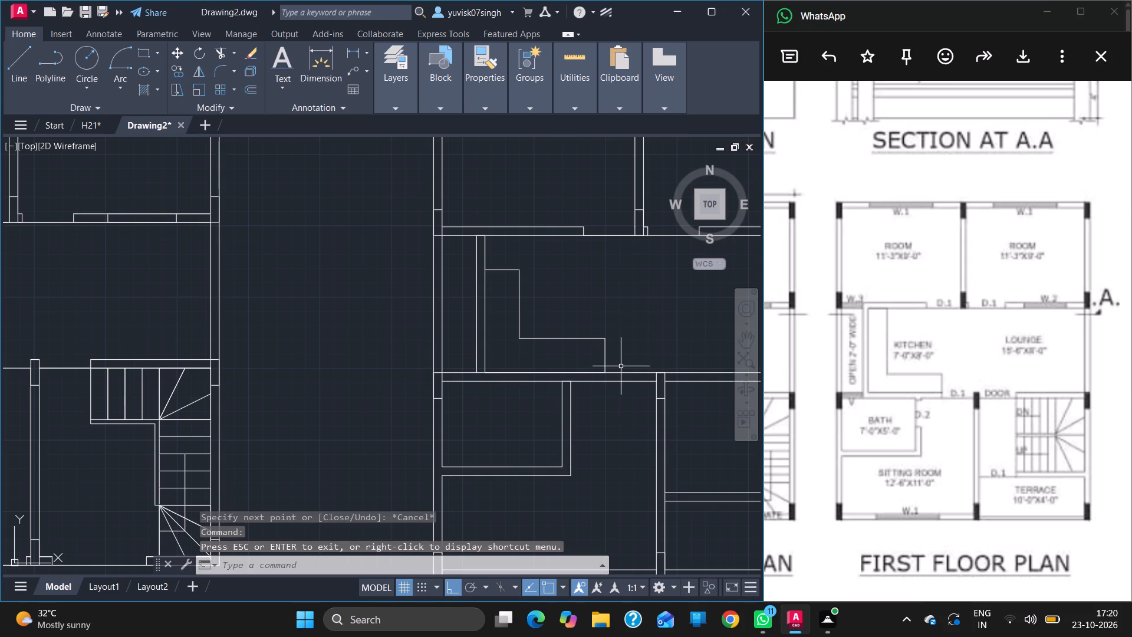
{"action": "type", "text": "TR"}
{"action": "key", "text": "Return"}
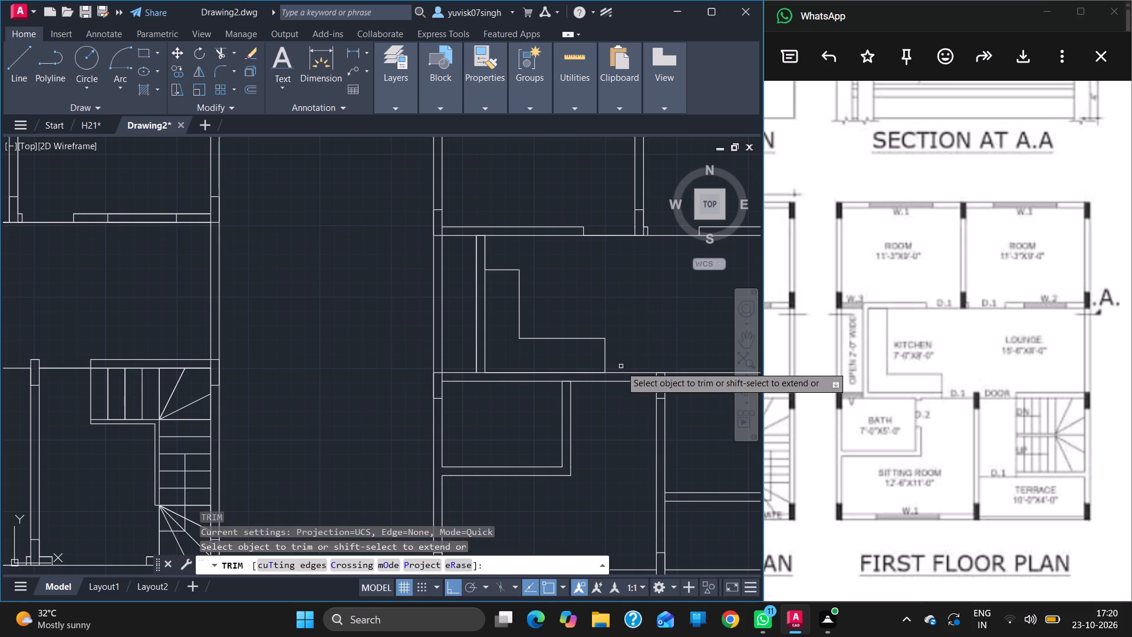
{"action": "left_click", "coordinate": [481, 371]}
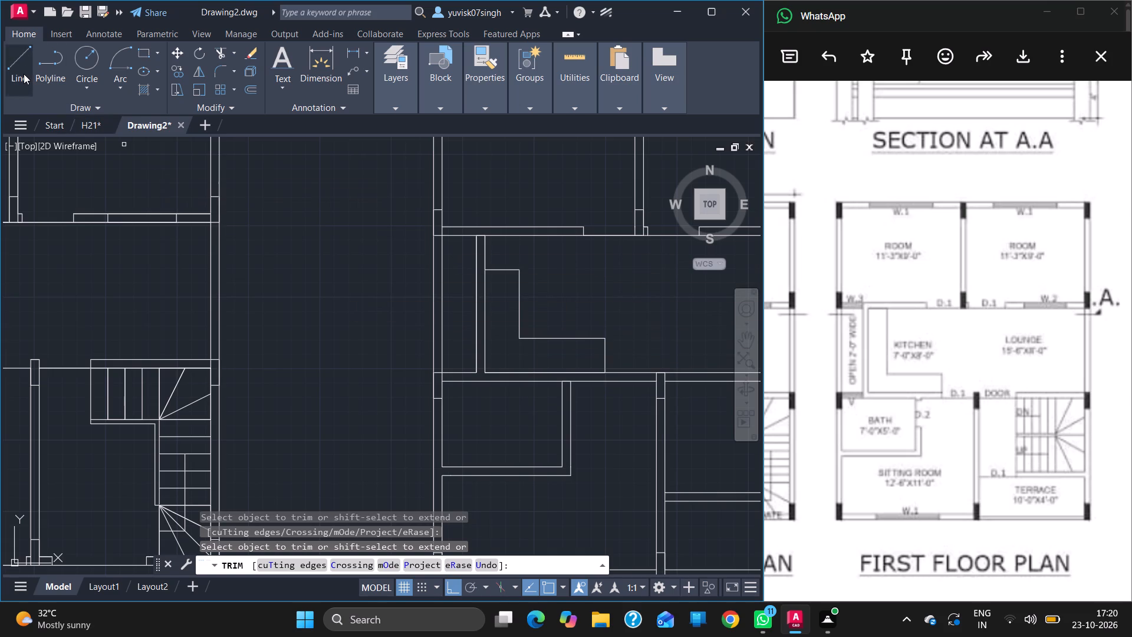
{"action": "left_click", "coordinate": [480, 237]}
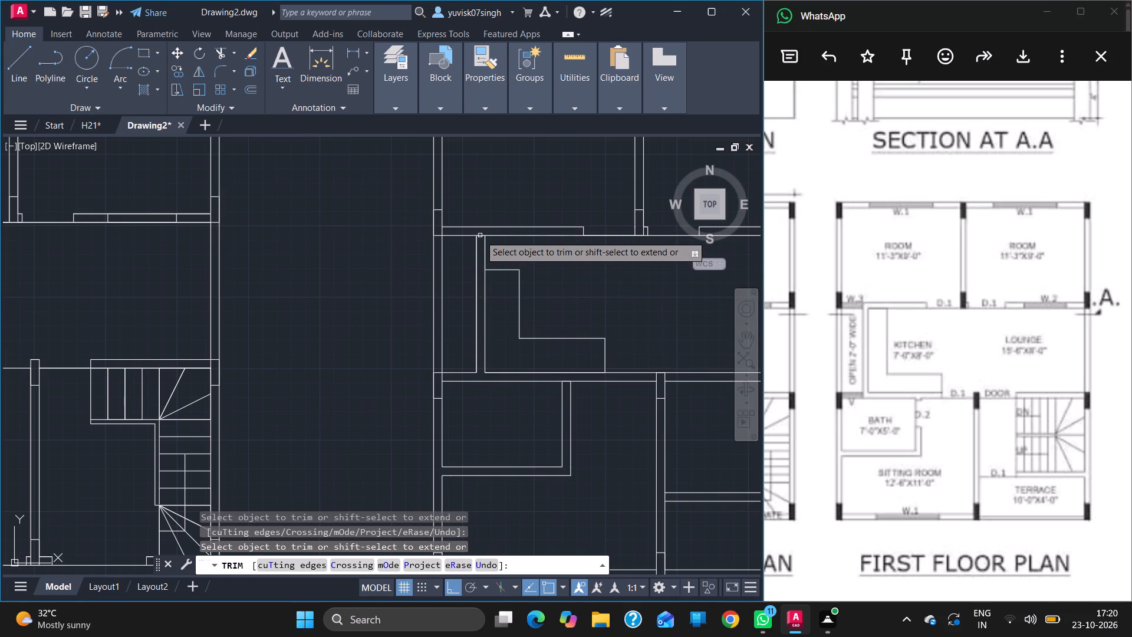
{"action": "left_click", "coordinate": [480, 234]}
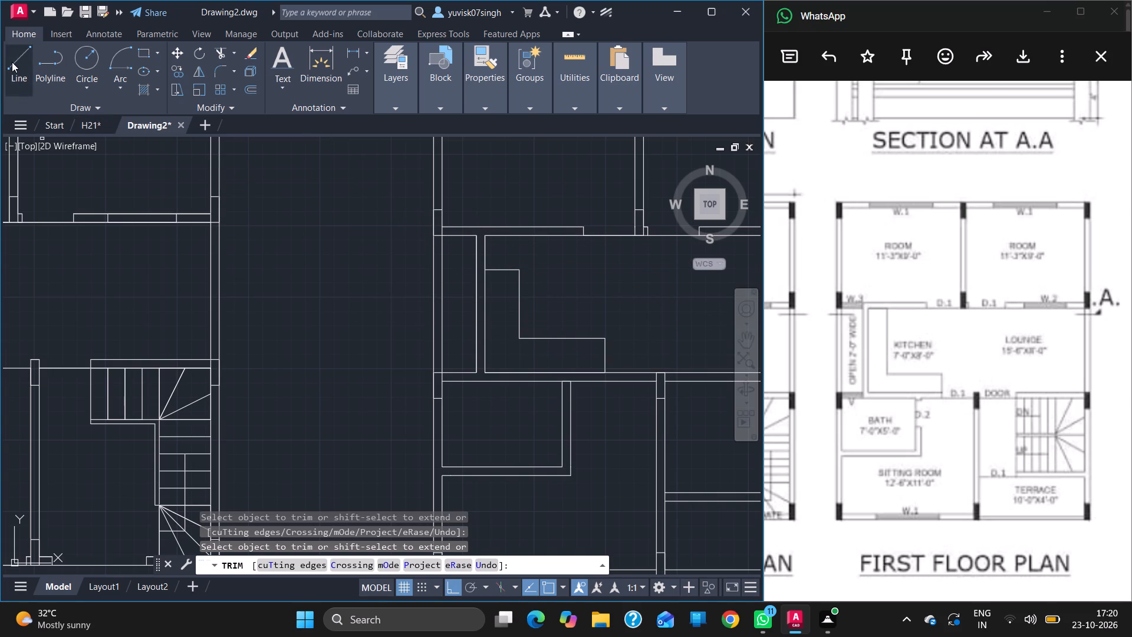
Draw a 6" jamb line across the kitchen's lower wall, directly below the counter's end.
{"action": "double_click", "coordinate": [12, 62]}
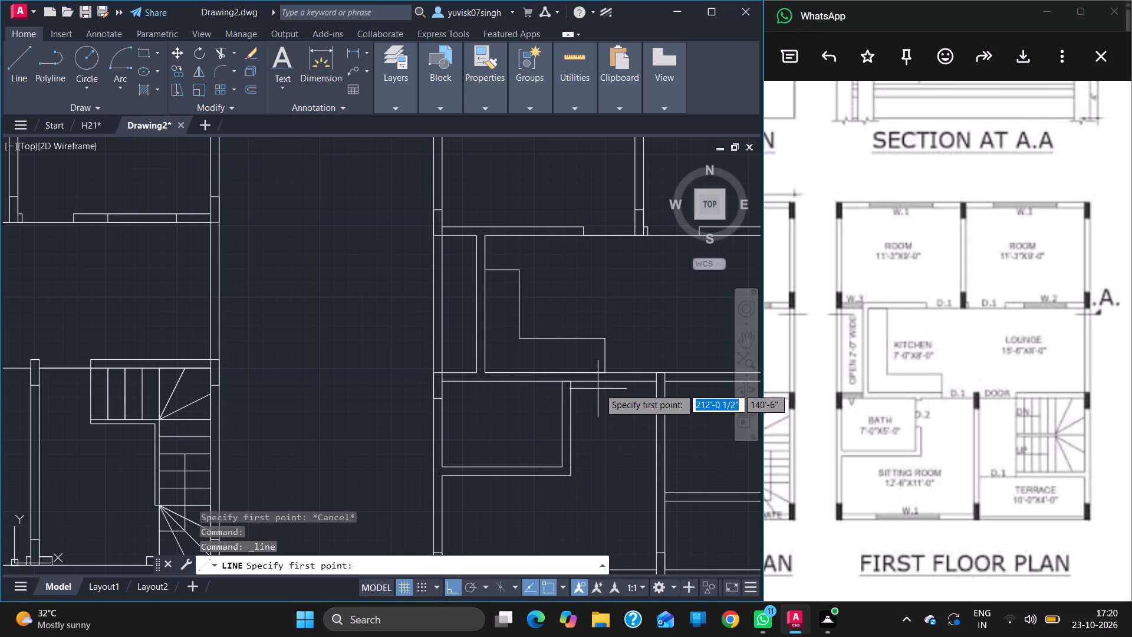
{"action": "left_click_drag", "start_coordinate": [607, 373], "coordinate": [607, 383]}
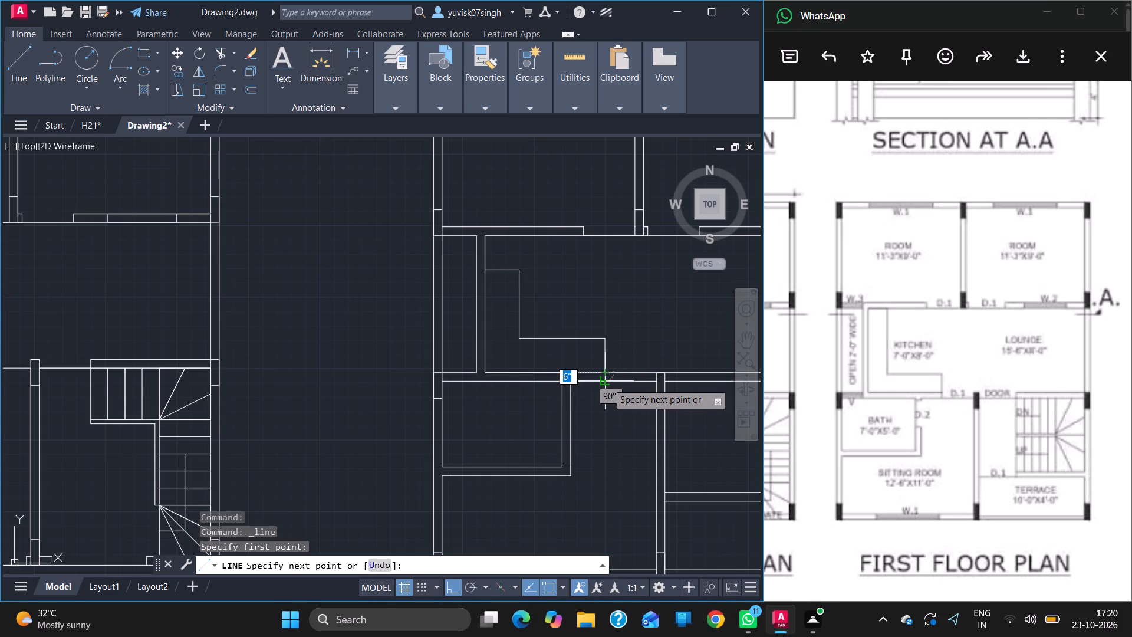
{"action": "left_click_drag", "start_coordinate": [607, 383], "coordinate": [607, 382]}
{"action": "left_click", "coordinate": [607, 382]}
{"action": "key", "text": "Escape"}
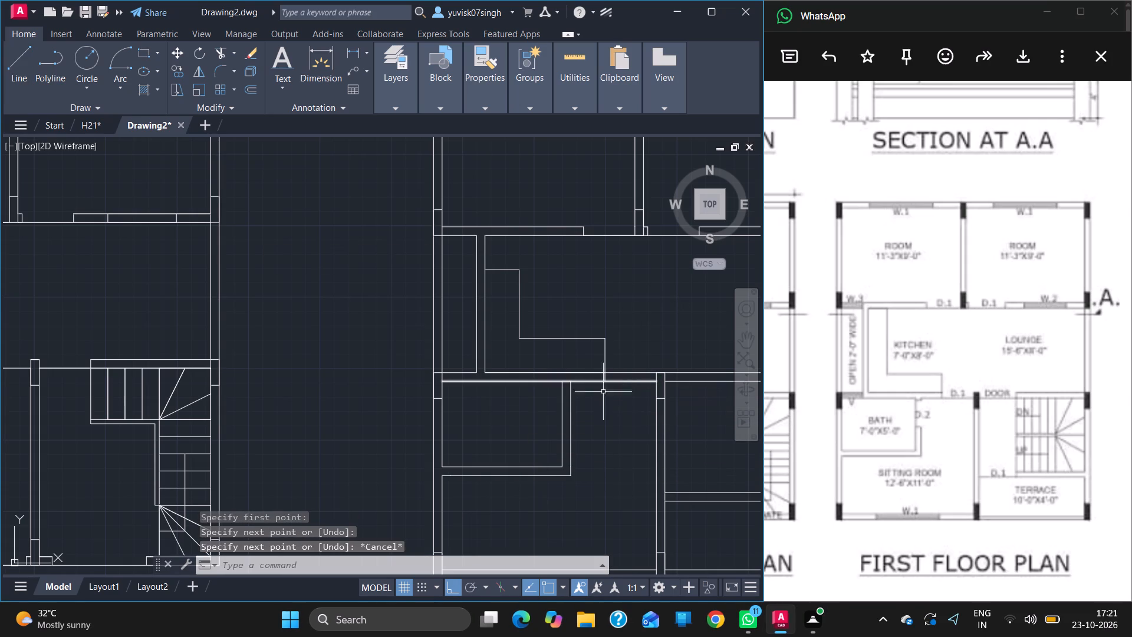
Examine the kitchen, bath and stair area of the finished neighbouring floor plan.
{"action": "left_click", "coordinate": [745, 342]}
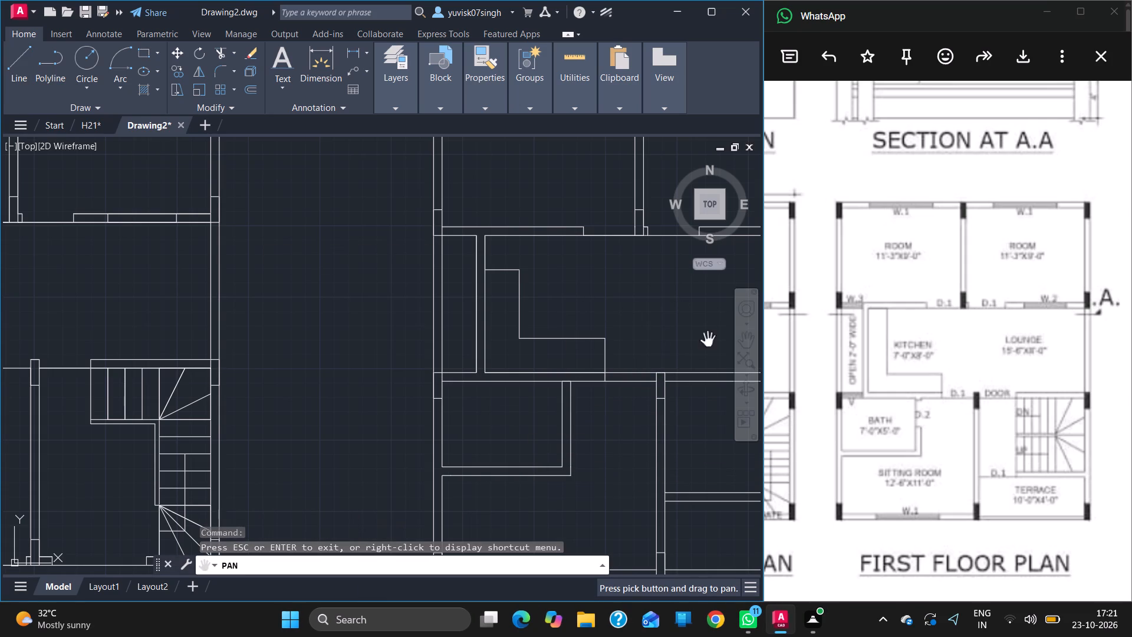
{"action": "left_click_drag", "start_coordinate": [371, 337], "coordinate": [731, 315]}
{"action": "left_click_drag", "start_coordinate": [472, 287], "coordinate": [507, 291]}
{"action": "key", "text": "Escape"}
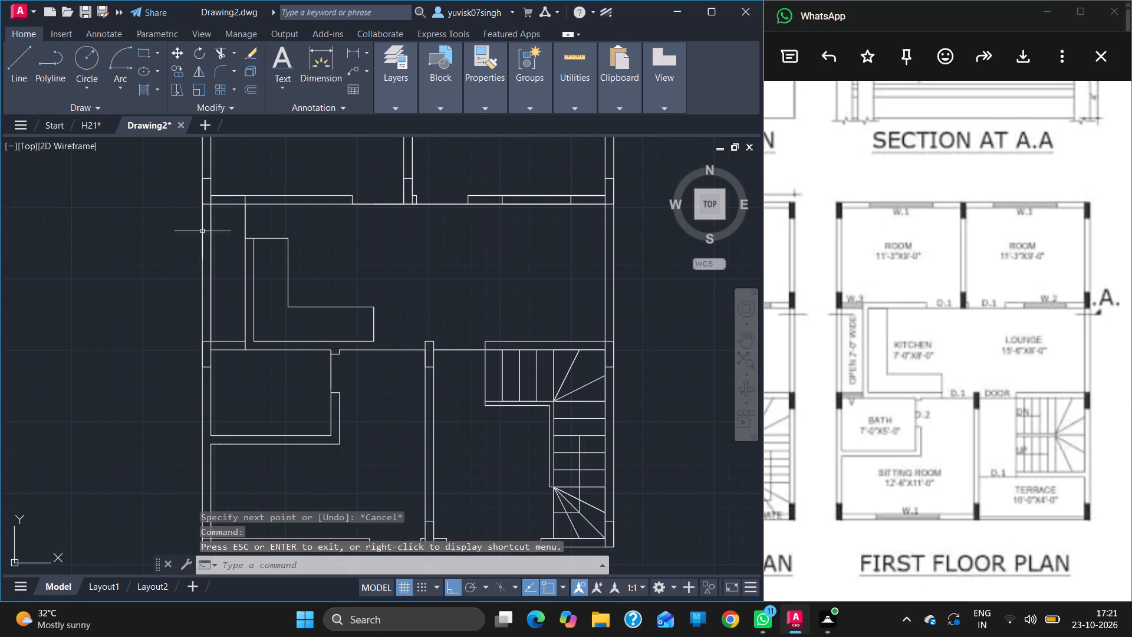
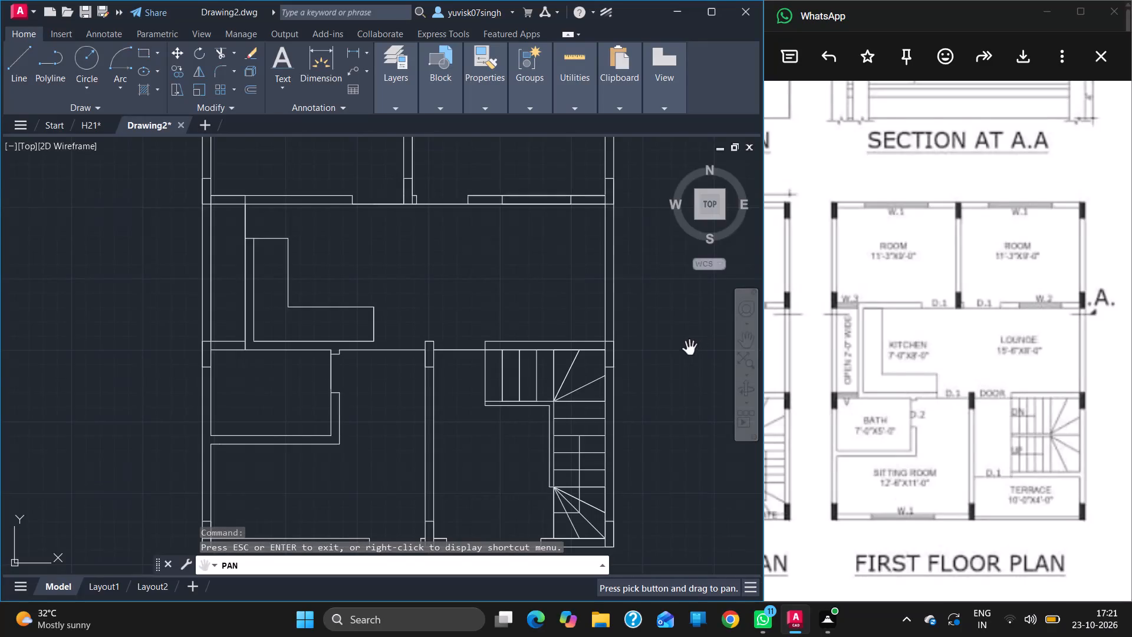
Draw a line from the kitchen counter's upper outer corner straight up to the kitchen's upper wall in the first floor plan.
{"action": "left_click_drag", "start_coordinate": [690, 348], "coordinate": [425, 326]}
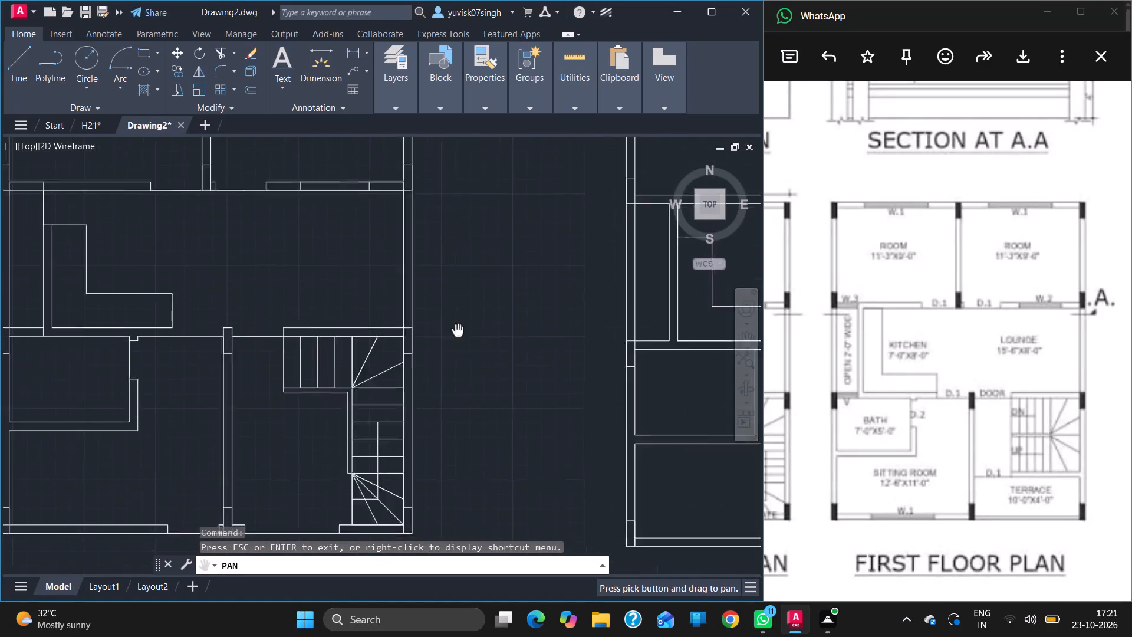
{"action": "left_click_drag", "start_coordinate": [425, 326], "coordinate": [344, 303]}
{"action": "left_click_drag", "start_coordinate": [449, 342], "coordinate": [295, 383]}
{"action": "key", "text": "Escape"}
{"action": "left_click", "coordinate": [17, 71]}
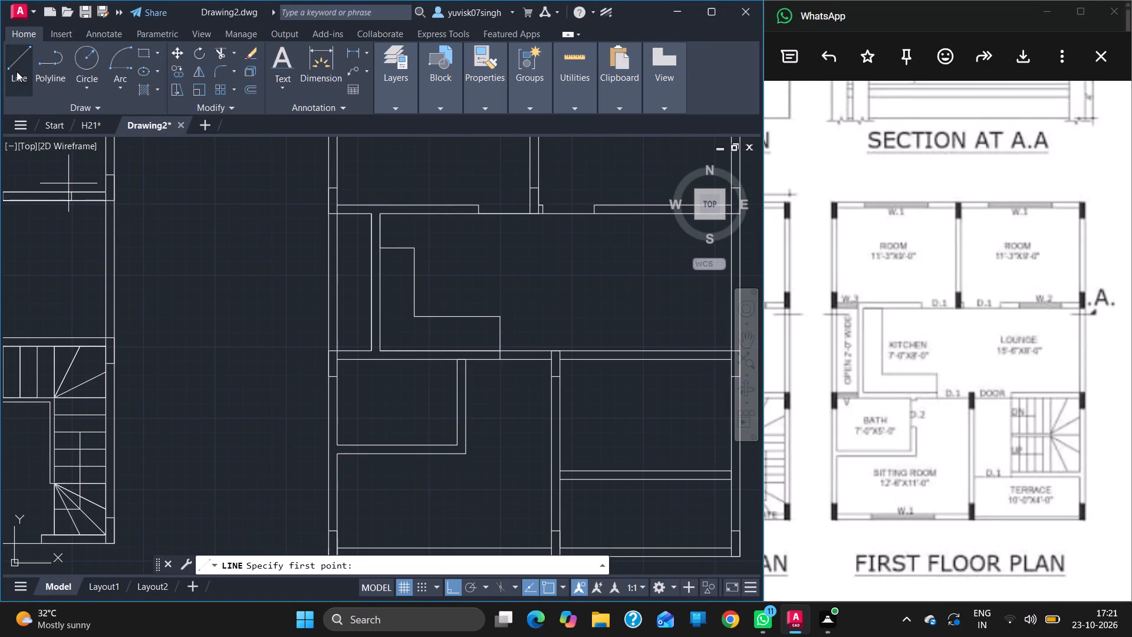
{"action": "left_click_drag", "start_coordinate": [414, 247], "coordinate": [413, 231]}
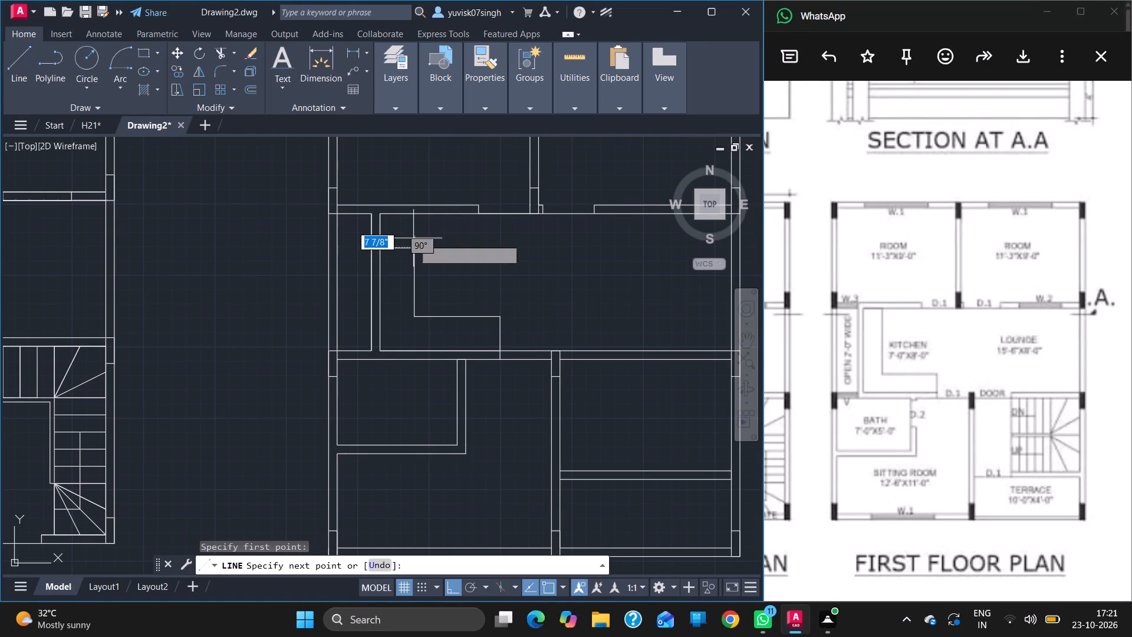
{"action": "left_click_drag", "start_coordinate": [413, 231], "coordinate": [416, 214]}
{"action": "left_click", "coordinate": [416, 214]}
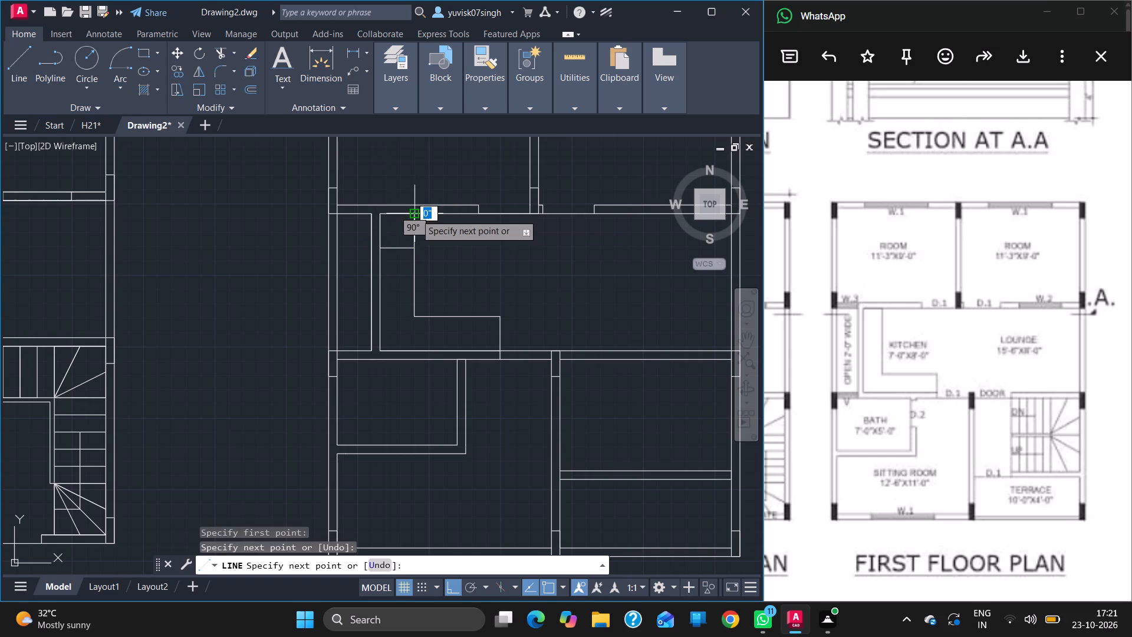
{"action": "key", "text": "Escape"}
Trim away the short horizontal line that closes off the upper end of the kitchen counter.
{"action": "type", "text": "TR"}
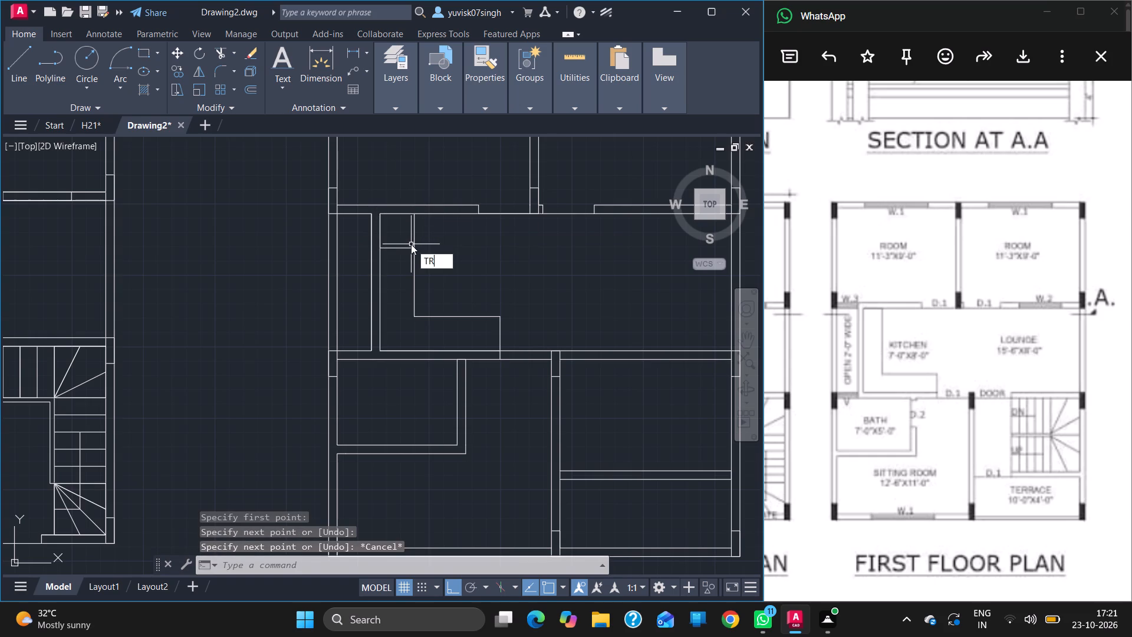
{"action": "key", "text": "Return"}
{"action": "left_click", "coordinate": [398, 247]}
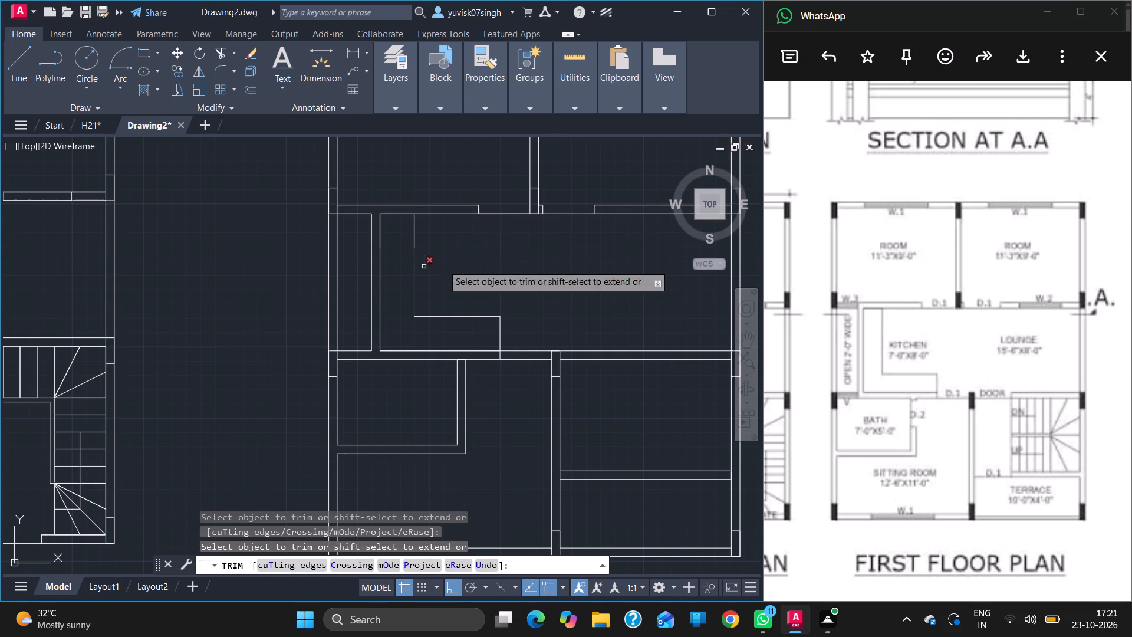
{"action": "key", "text": "Escape"}
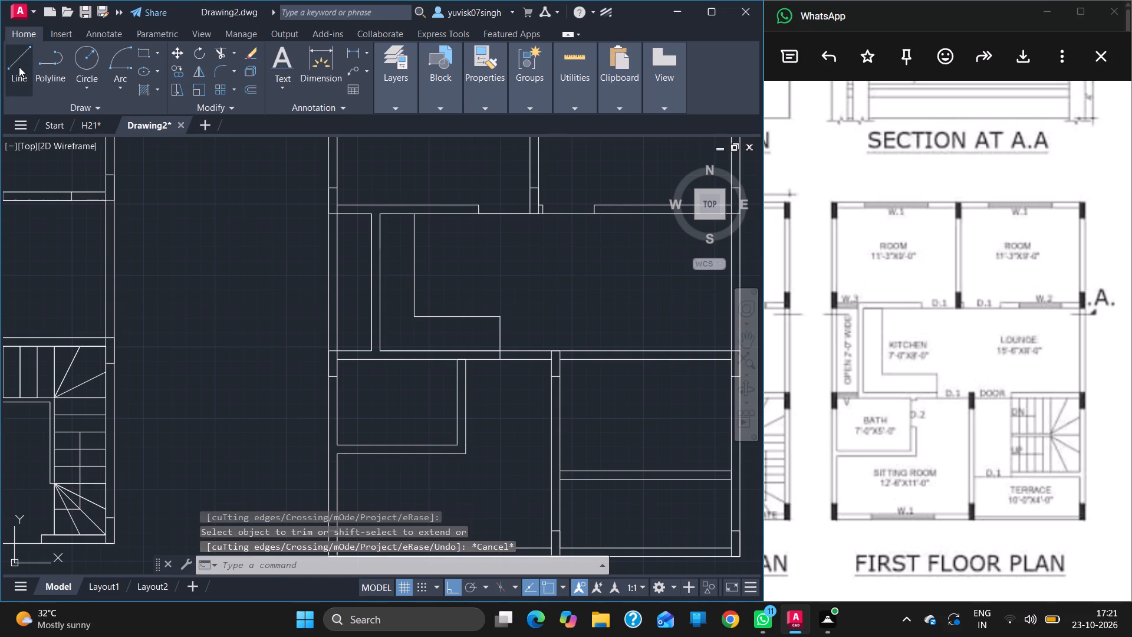
Draw a 3' line along the lounge's lower wall from the central wall's right corner, then a 6" jamb line across the wall.
{"action": "left_click", "coordinate": [19, 67]}
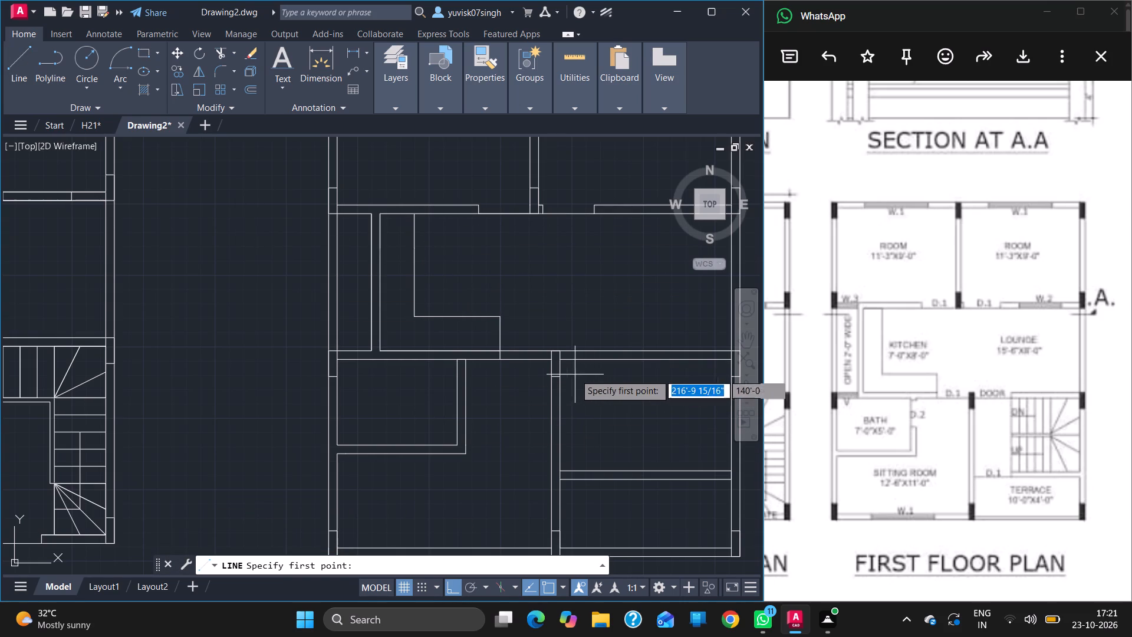
{"action": "left_click_drag", "start_coordinate": [563, 351], "coordinate": [618, 354]}
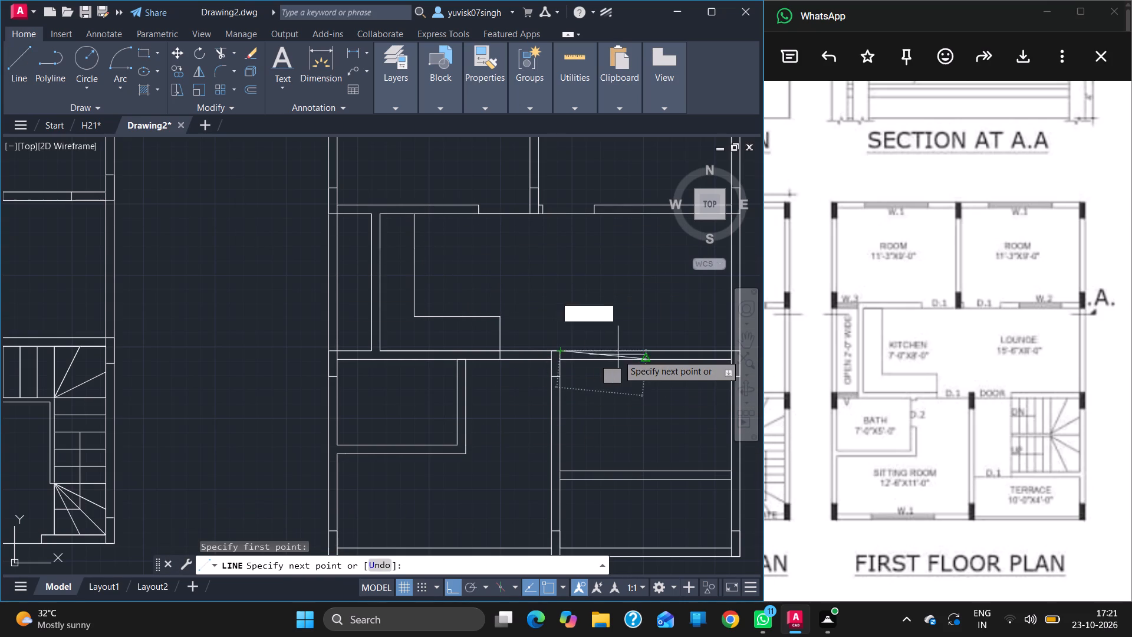
{"action": "left_click_drag", "start_coordinate": [618, 354], "coordinate": [614, 350]}
{"action": "type", "text": "3'"}
{"action": "key", "text": "Return"}
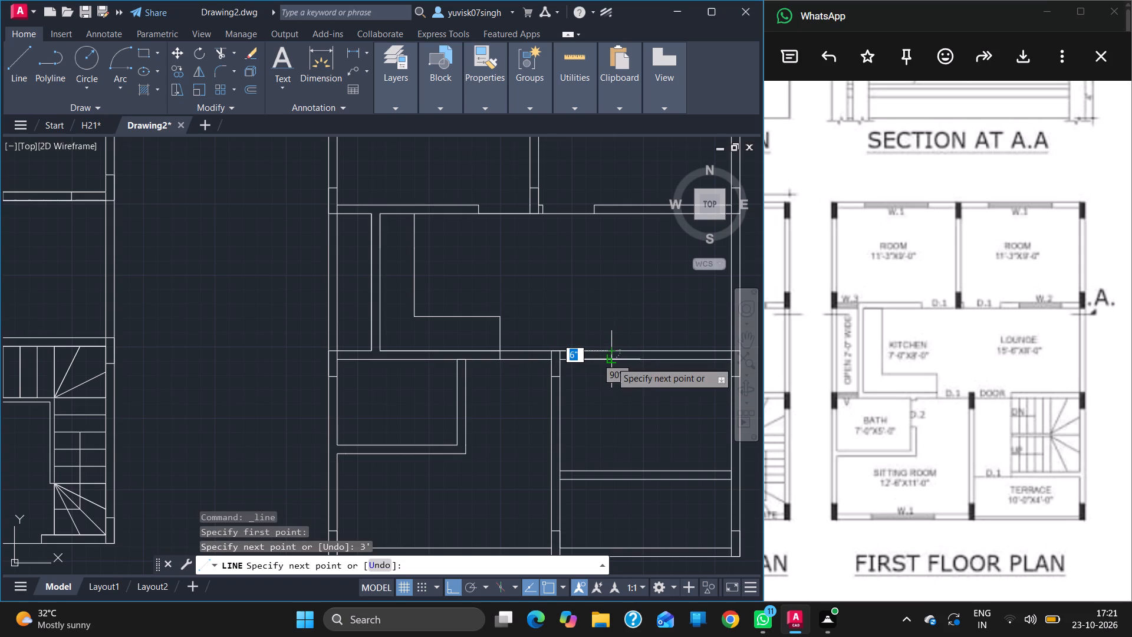
{"action": "left_click", "coordinate": [611, 361]}
{"action": "key", "text": "Escape"}
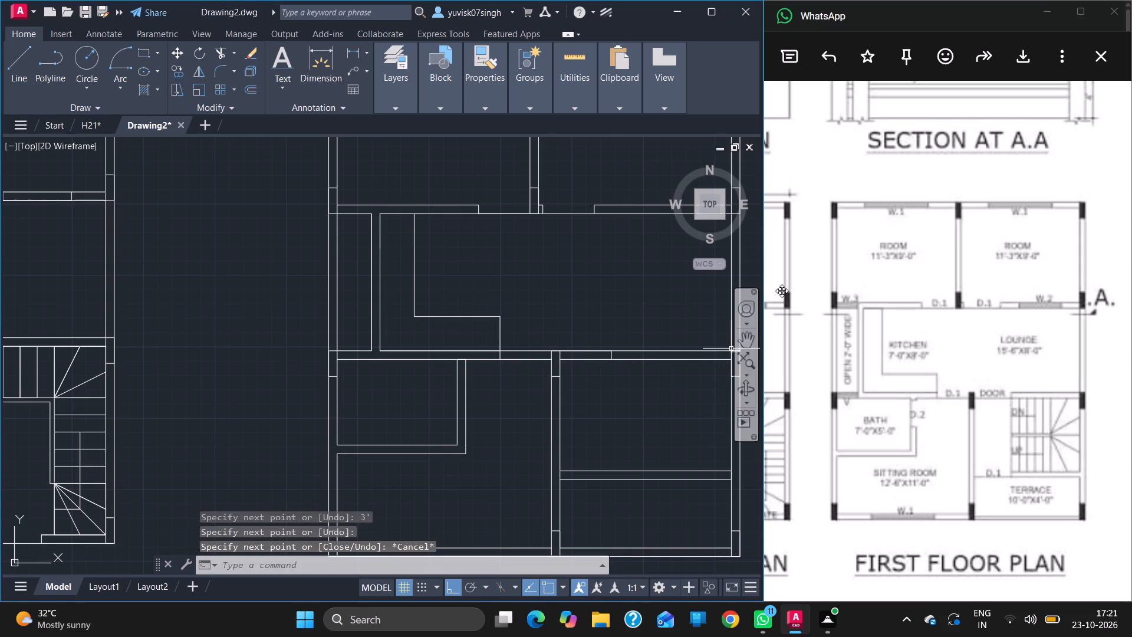
Draw a 3" line down from the upper inner corner of the bath's right wall, then a 6" jamb line across that wall.
{"action": "left_click", "coordinate": [748, 340]}
{"action": "left_click_drag", "start_coordinate": [606, 323], "coordinate": [553, 263]}
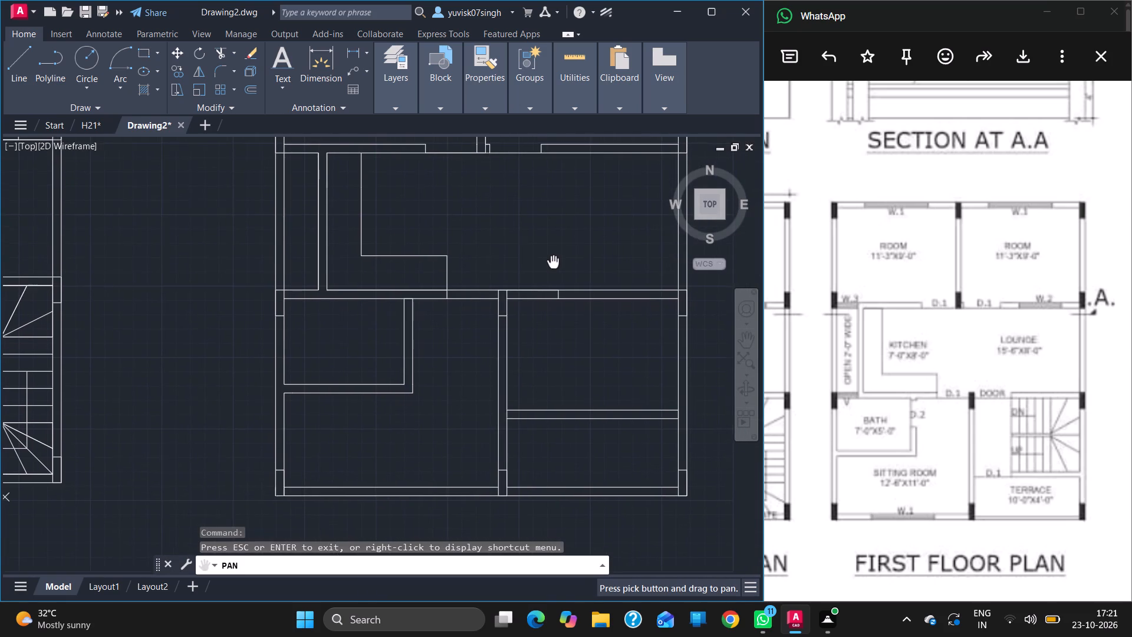
{"action": "left_click_drag", "start_coordinate": [553, 263], "coordinate": [553, 270]}
{"action": "key", "text": "Escape"}
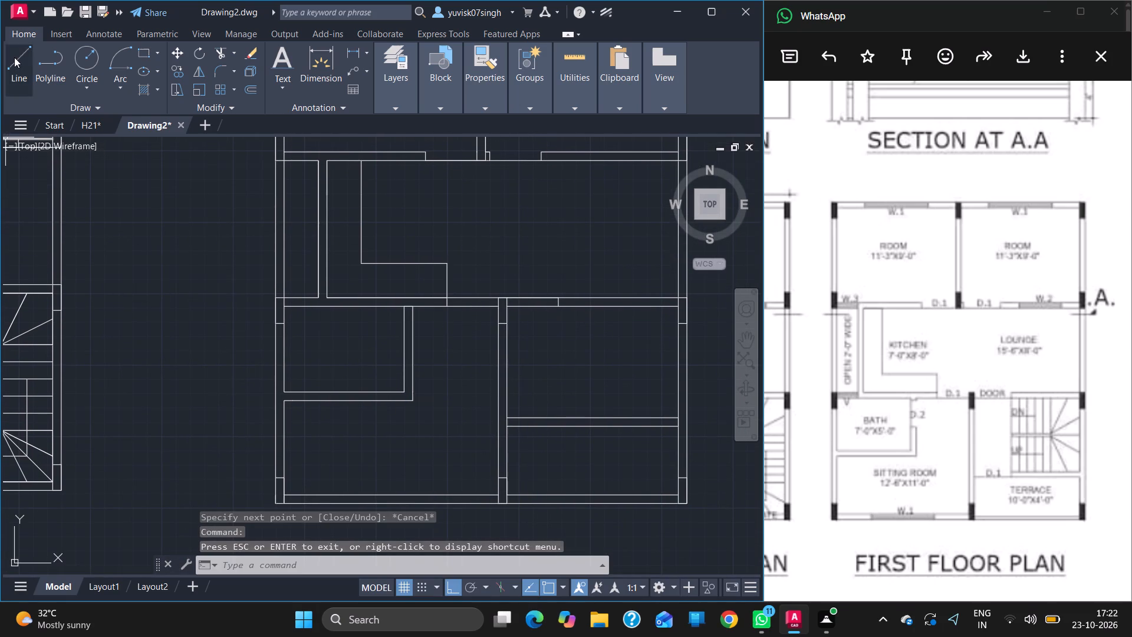
{"action": "left_click", "coordinate": [14, 57]}
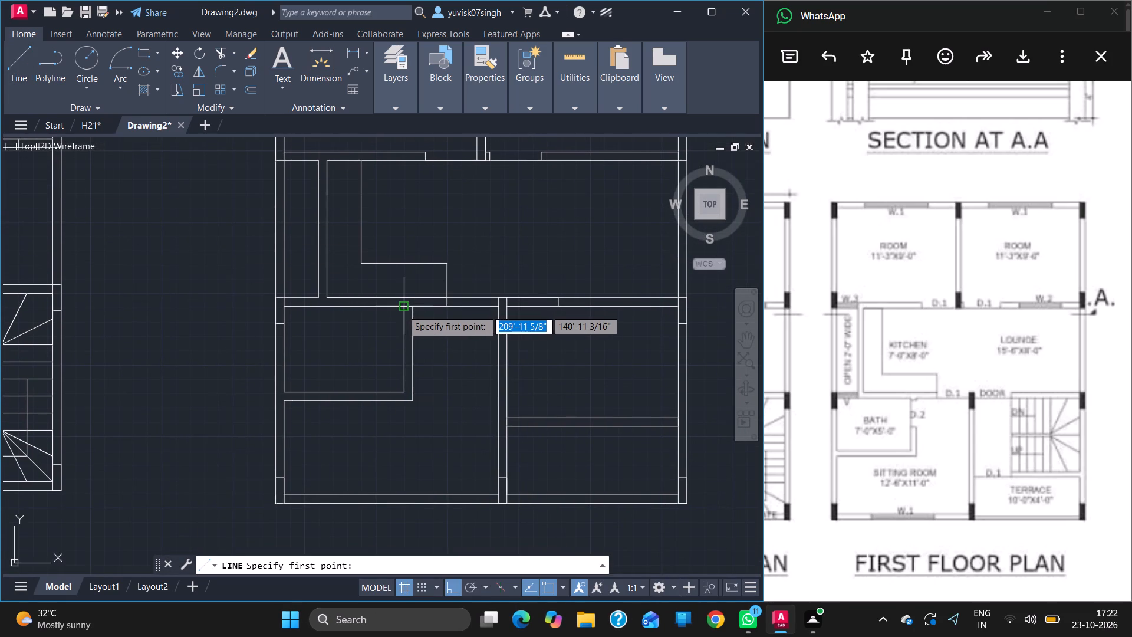
{"action": "left_click", "coordinate": [402, 310]}
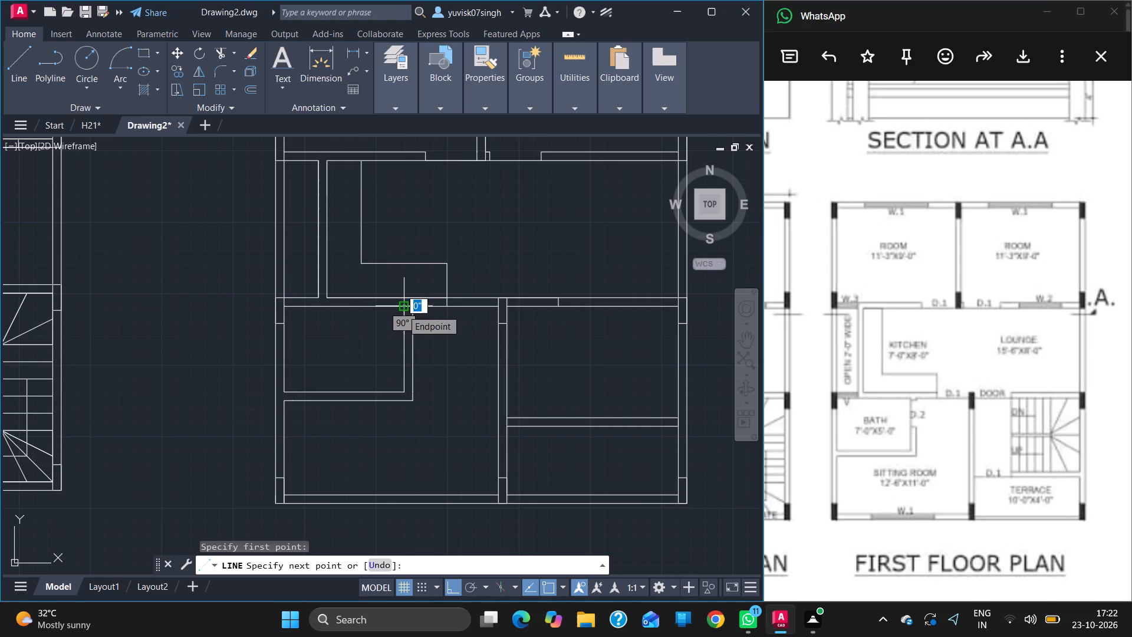
{"action": "key", "text": "3"}
{"action": "key", "text": "Return"}
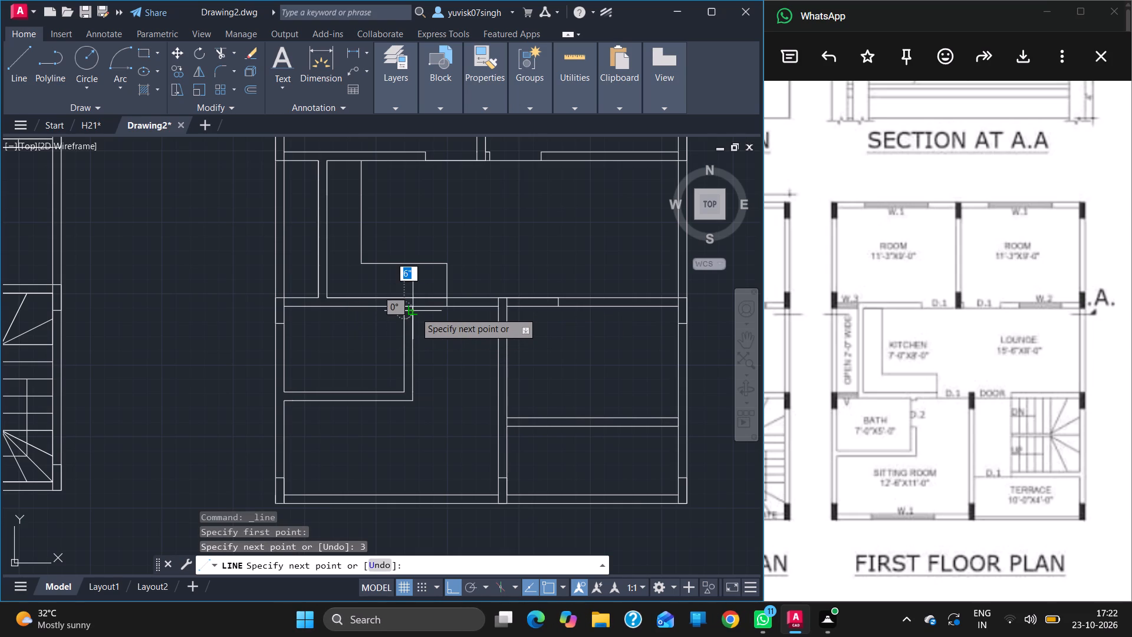
{"action": "left_click", "coordinate": [415, 312]}
{"action": "key", "text": "Escape"}
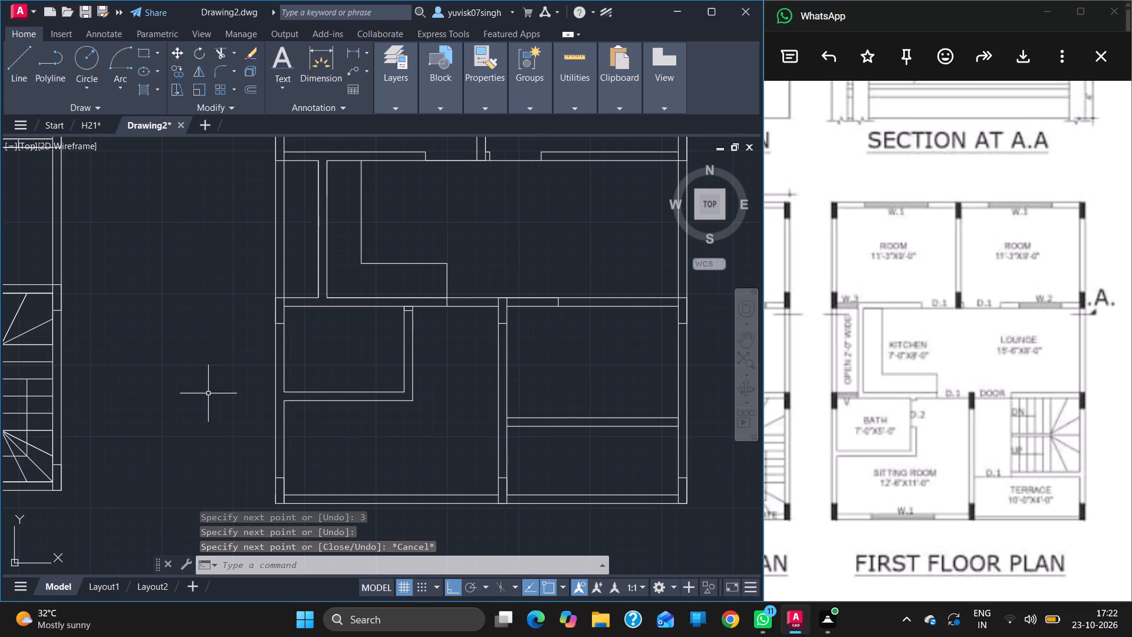
Measure the bath door opening between its two jambs in the finished neighbouring plan.
{"action": "left_click", "coordinate": [745, 349]}
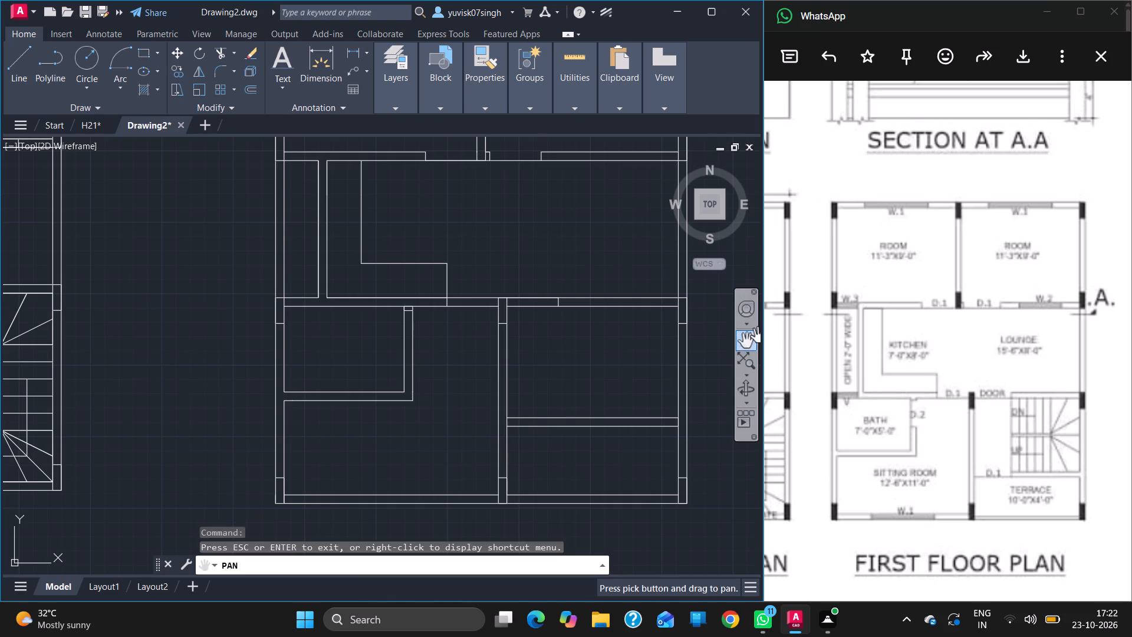
{"action": "left_click_drag", "start_coordinate": [309, 400], "coordinate": [657, 397]}
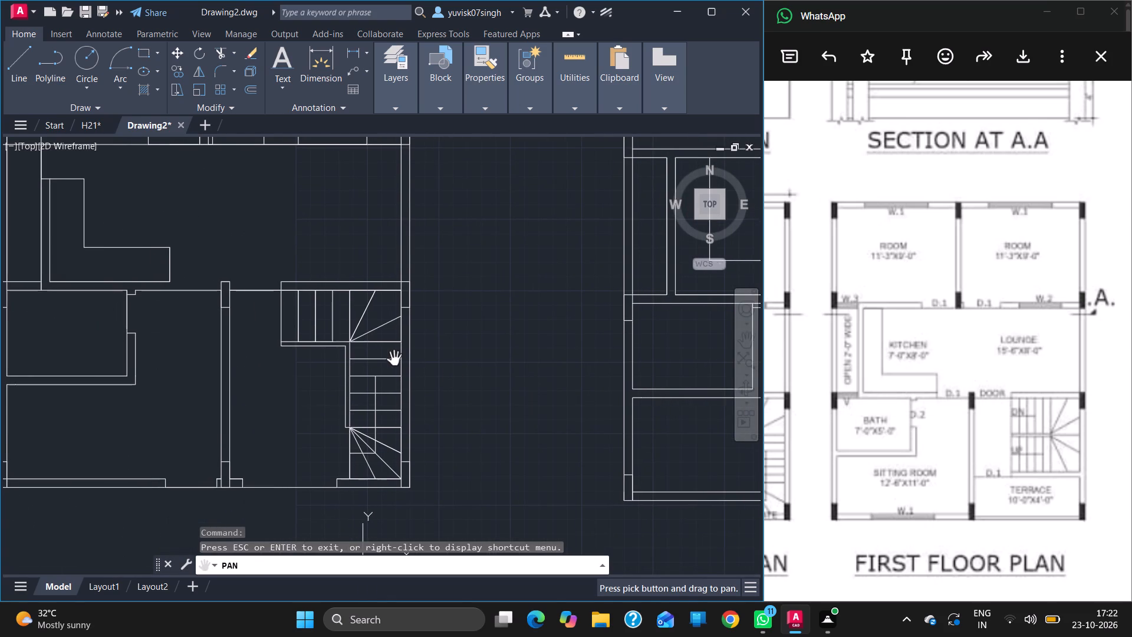
{"action": "key", "text": "Escape"}
{"action": "left_click", "coordinate": [11, 88]}
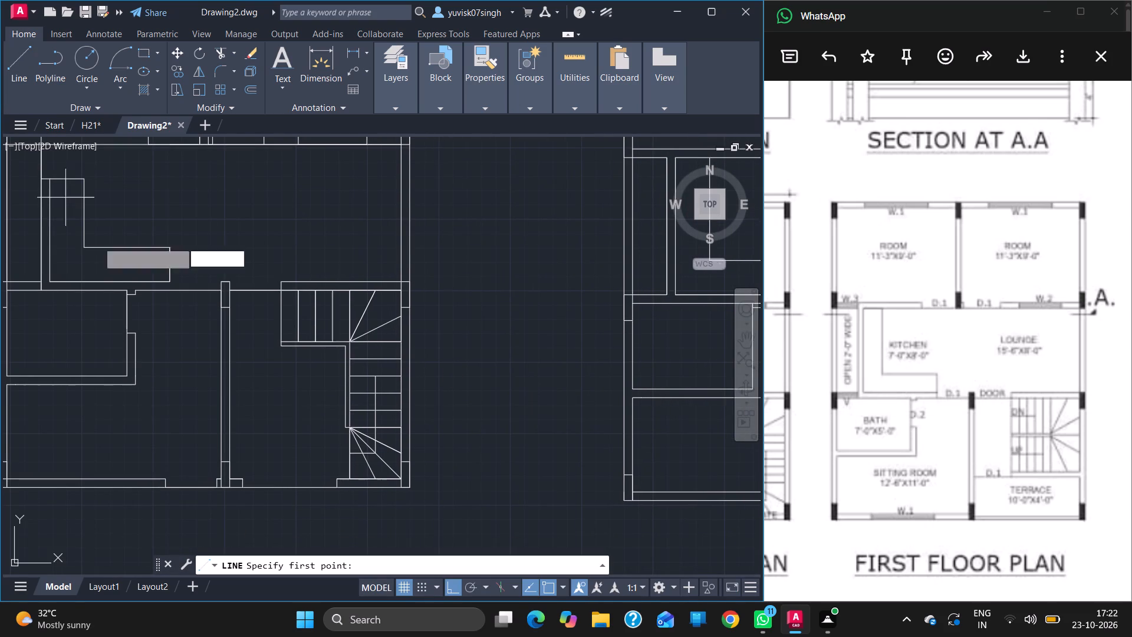
{"action": "left_click_drag", "start_coordinate": [123, 296], "coordinate": [124, 333]}
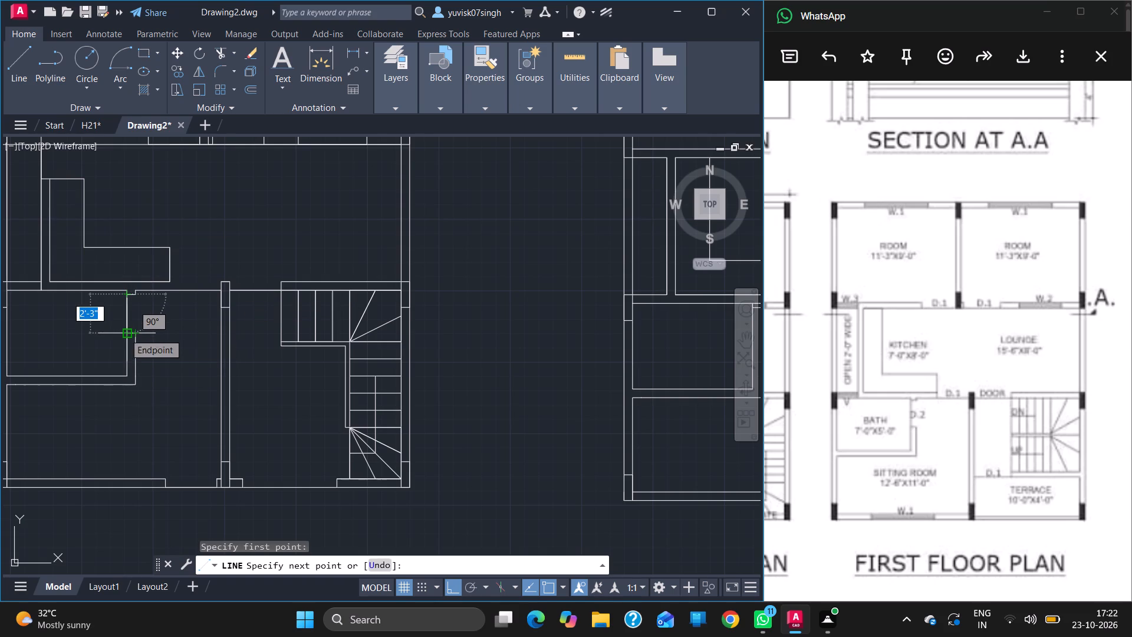
{"action": "left_click_drag", "start_coordinate": [124, 333], "coordinate": [126, 331]}
{"action": "scroll", "coordinate": [126, 331], "scroll_direction": "up", "scroll_amount": 3, "text": "ctrl"}
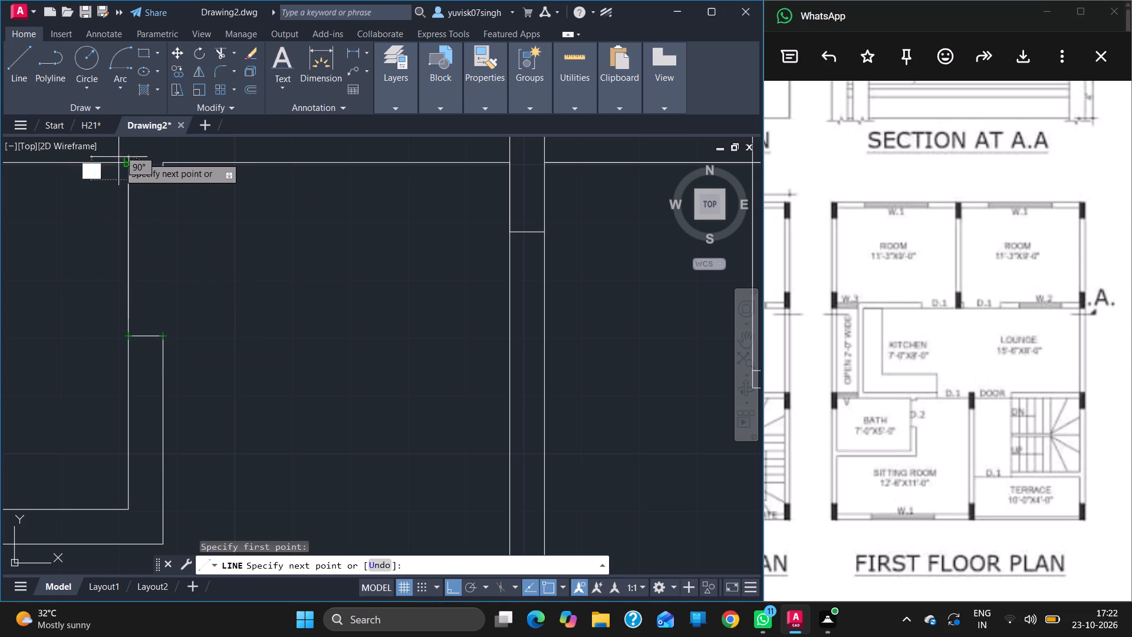
{"action": "key", "text": "Escape"}
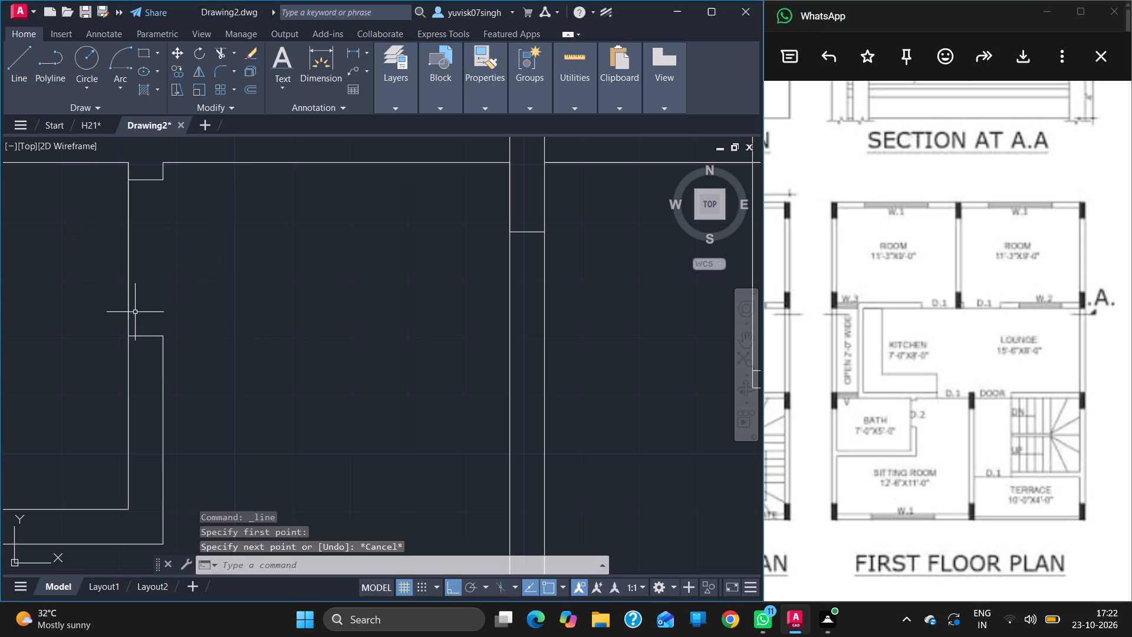
Draw a line from the bath wall's upper jamb down to the inner wall line's midpoint, then a 6" lower jamb across the wall.
{"action": "scroll", "coordinate": [262, 333], "scroll_direction": "down", "scroll_amount": 4, "text": "ctrl"}
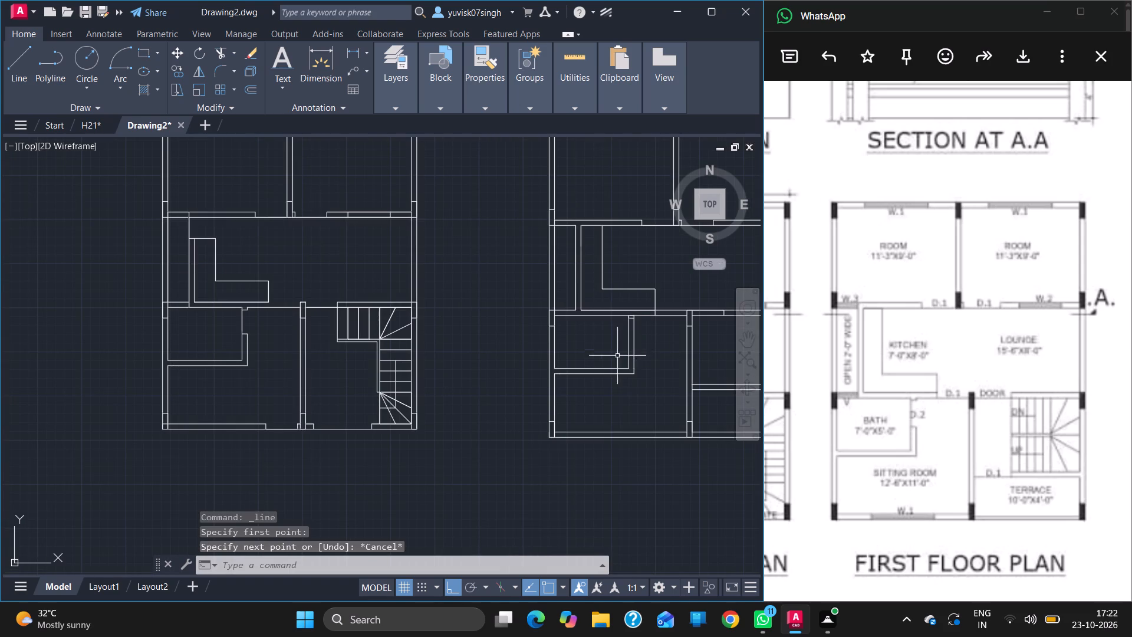
{"action": "scroll", "coordinate": [636, 338], "scroll_direction": "up", "scroll_amount": 1, "text": "ctrl"}
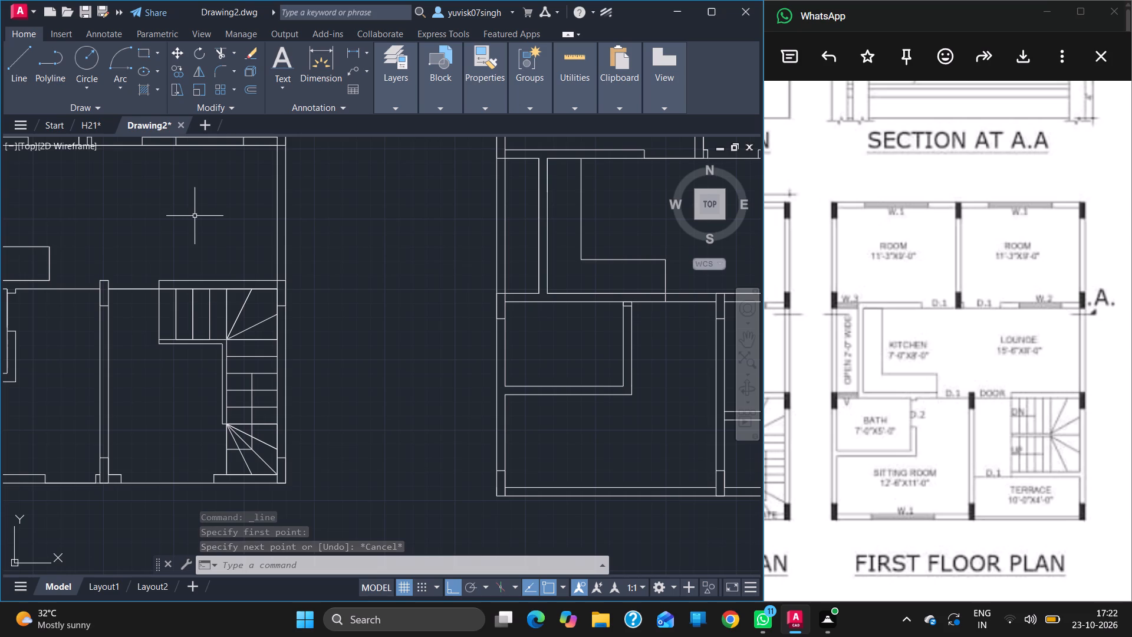
{"action": "left_click", "coordinate": [15, 78]}
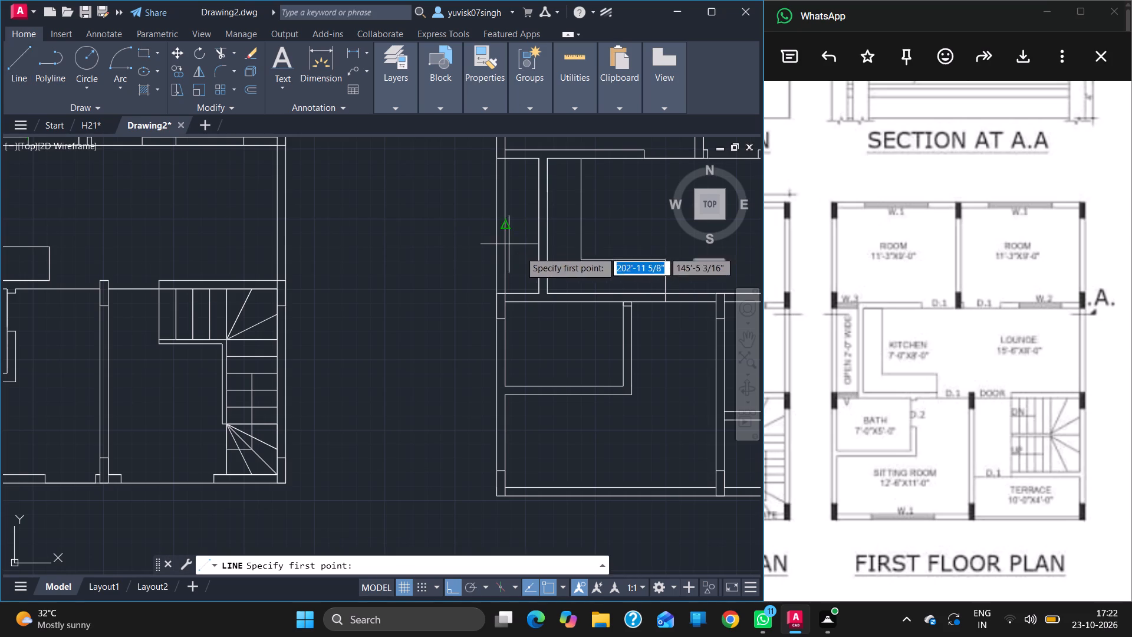
{"action": "left_click_drag", "start_coordinate": [625, 307], "coordinate": [627, 357]}
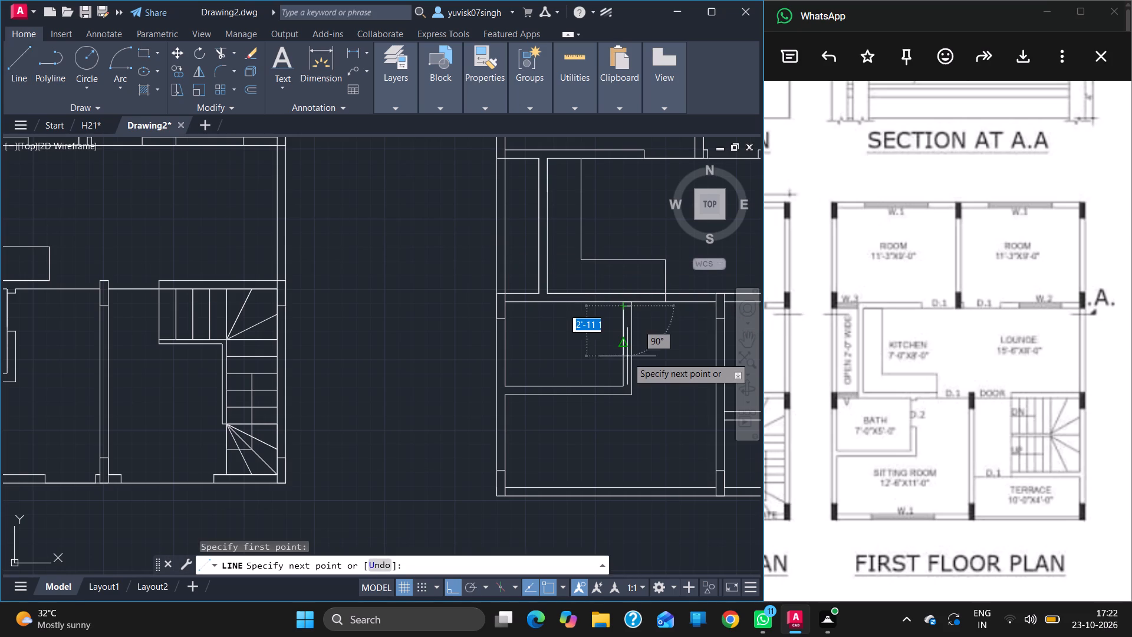
{"action": "left_click_drag", "start_coordinate": [627, 357], "coordinate": [620, 346]}
{"action": "left_click_drag", "start_coordinate": [620, 346], "coordinate": [630, 345]}
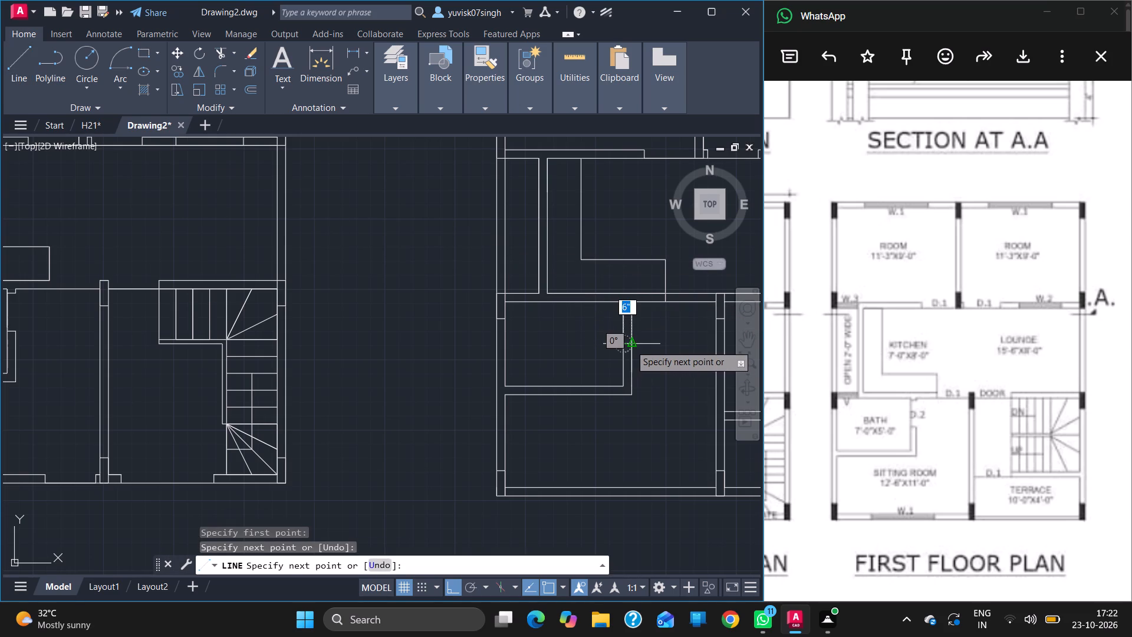
{"action": "left_click_drag", "start_coordinate": [630, 345], "coordinate": [631, 345]}
{"action": "left_click", "coordinate": [631, 345]}
{"action": "key", "text": "Escape"}
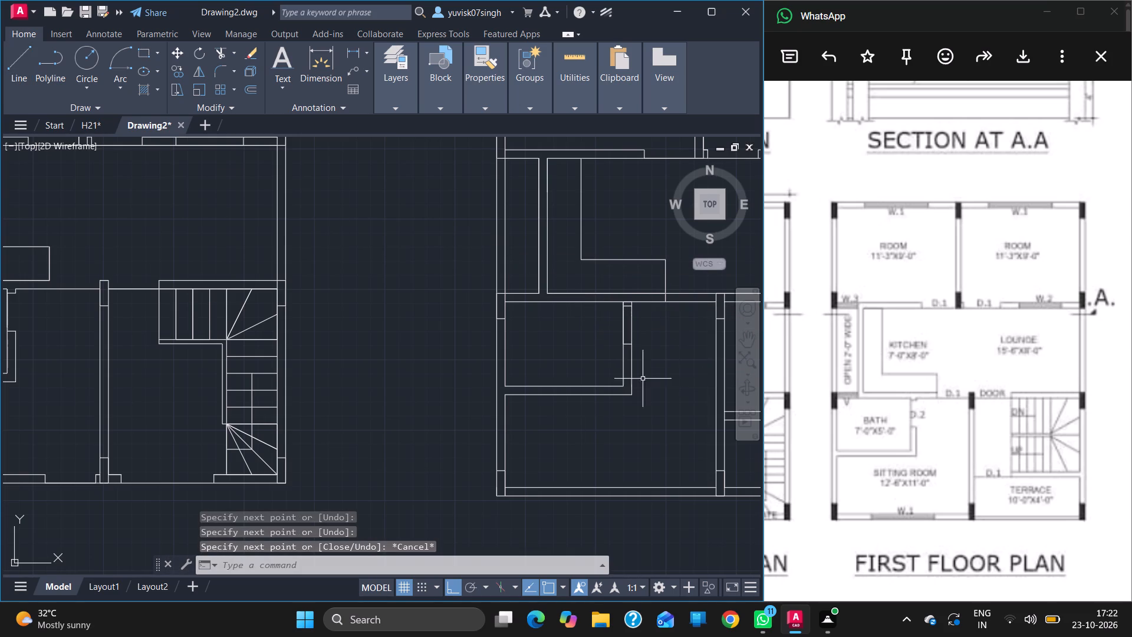
Trim the horizontal wall line crossing the upper end of the bath's right wall.
{"action": "type", "text": "TR"}
{"action": "key", "text": "Return"}
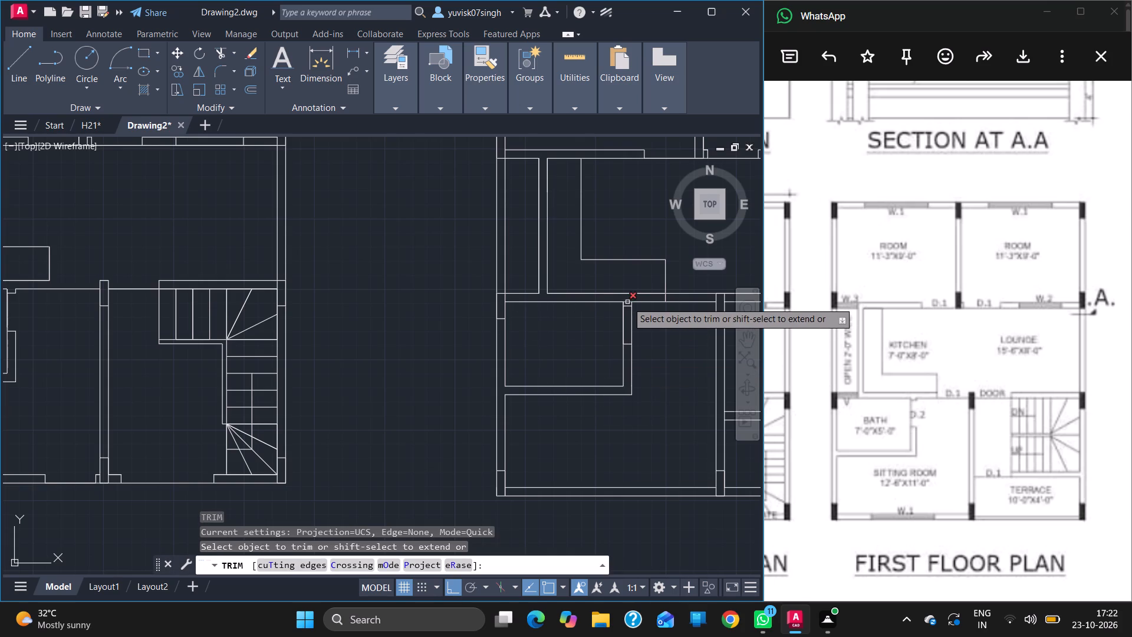
{"action": "left_click", "coordinate": [627, 302]}
{"action": "left_click", "coordinate": [627, 302]}
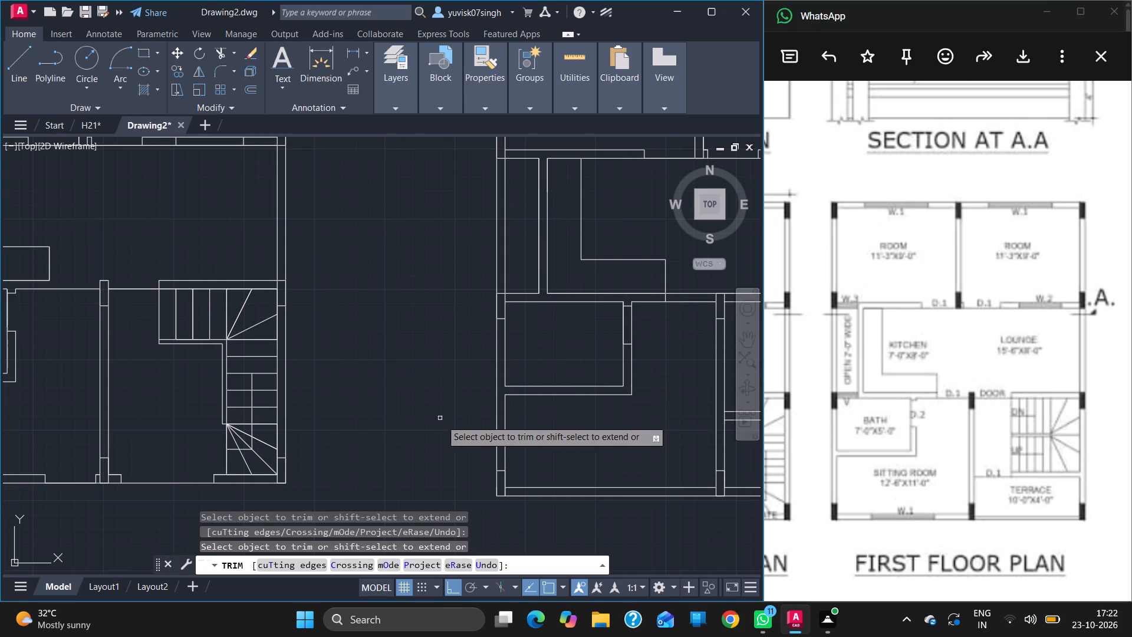
{"action": "key", "text": "Escape"}
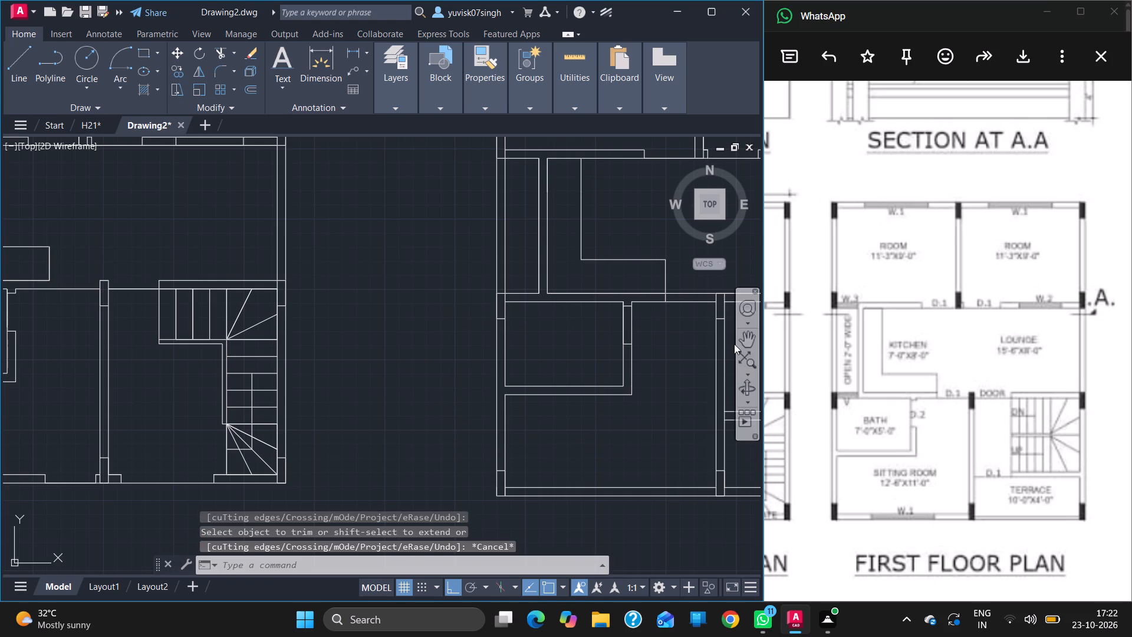
Draw a 7' vertical line from the lounge door's jamb down to the lower line of the terrace wall.
{"action": "left_click", "coordinate": [746, 338]}
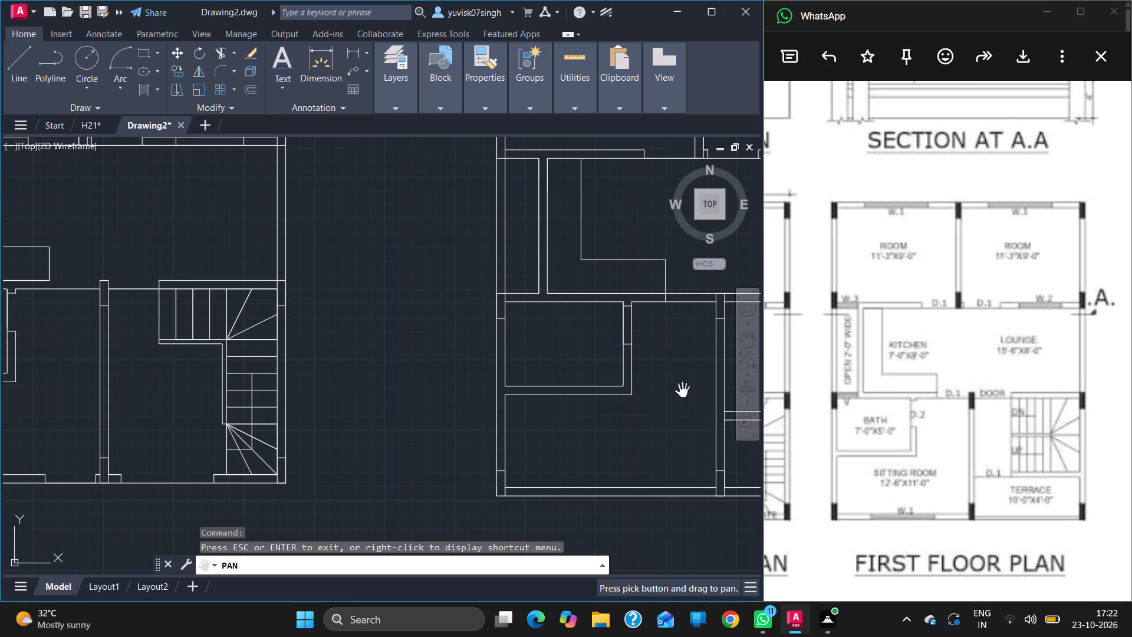
{"action": "left_click_drag", "start_coordinate": [672, 397], "coordinate": [557, 384]}
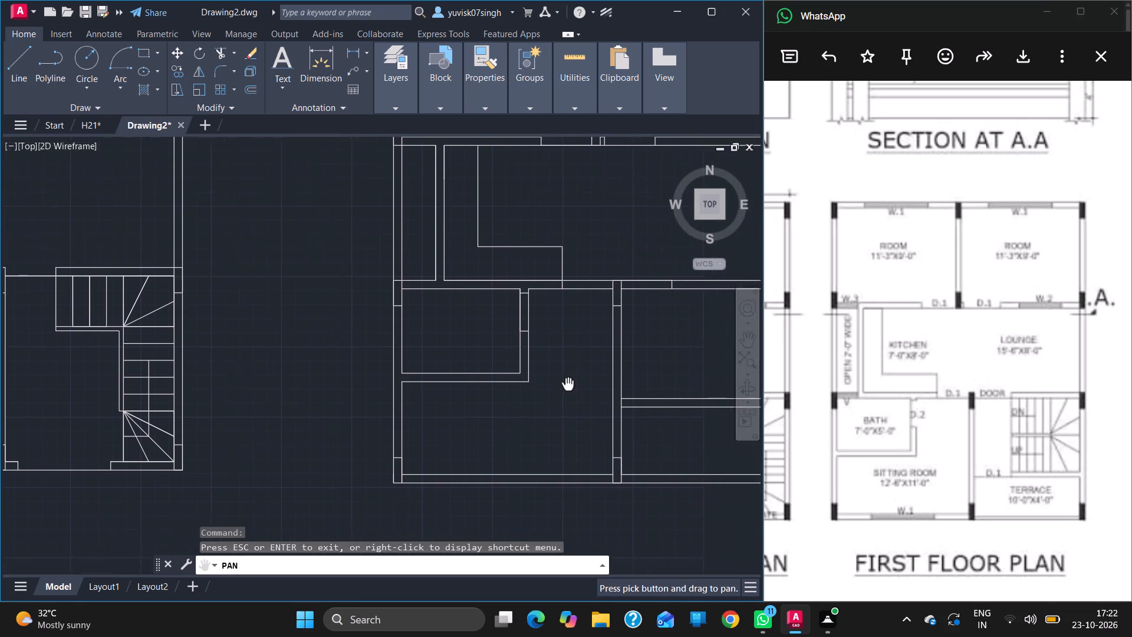
{"action": "left_click_drag", "start_coordinate": [557, 384], "coordinate": [455, 401]}
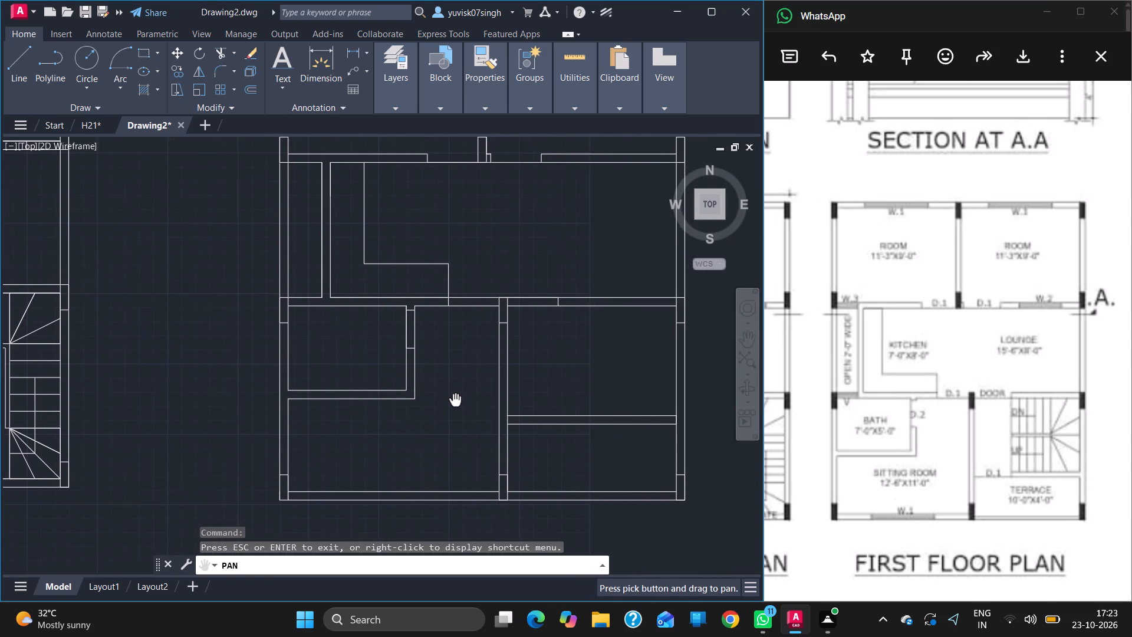
{"action": "left_click_drag", "start_coordinate": [455, 401], "coordinate": [443, 389]}
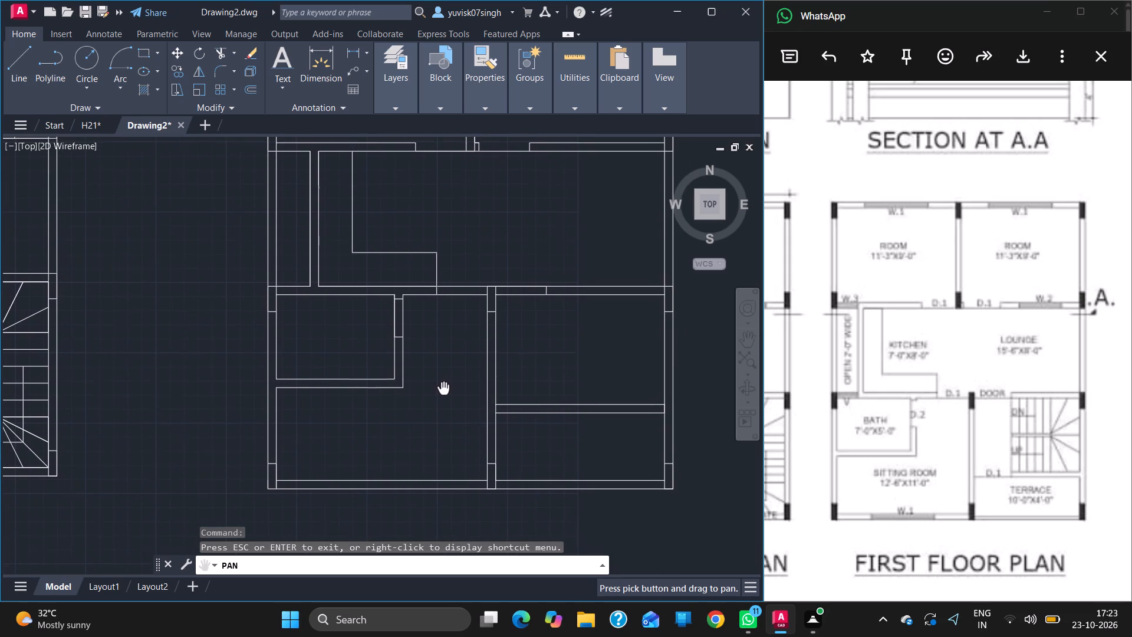
{"action": "left_click_drag", "start_coordinate": [443, 389], "coordinate": [449, 387]}
{"action": "key", "text": "Escape"}
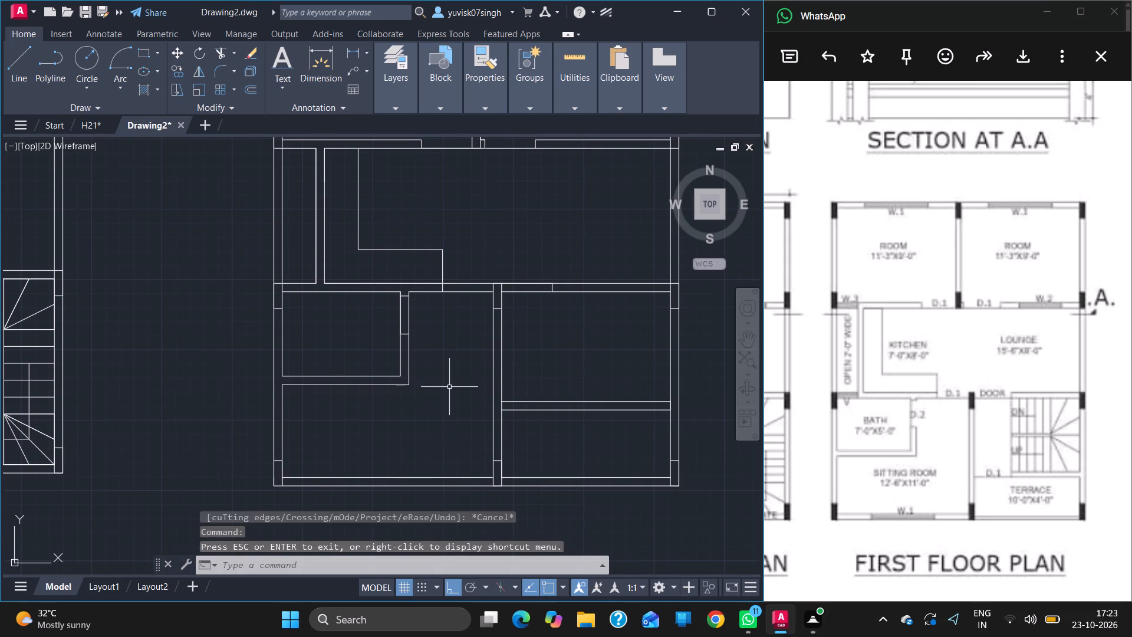
{"action": "left_click", "coordinate": [8, 60]}
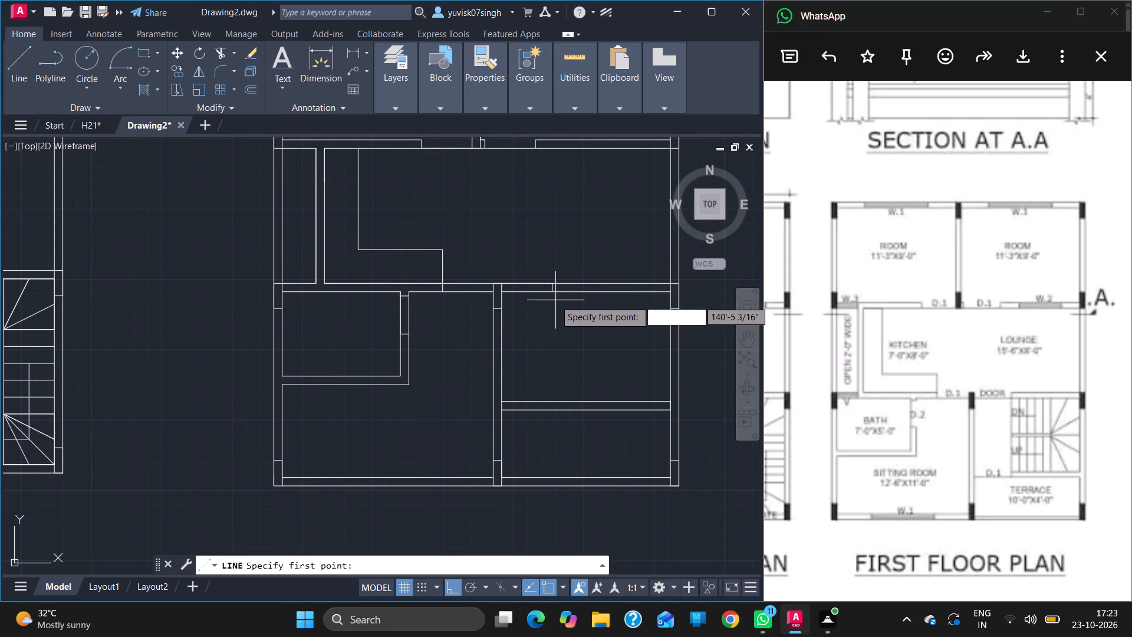
{"action": "left_click_drag", "start_coordinate": [551, 293], "coordinate": [576, 416]}
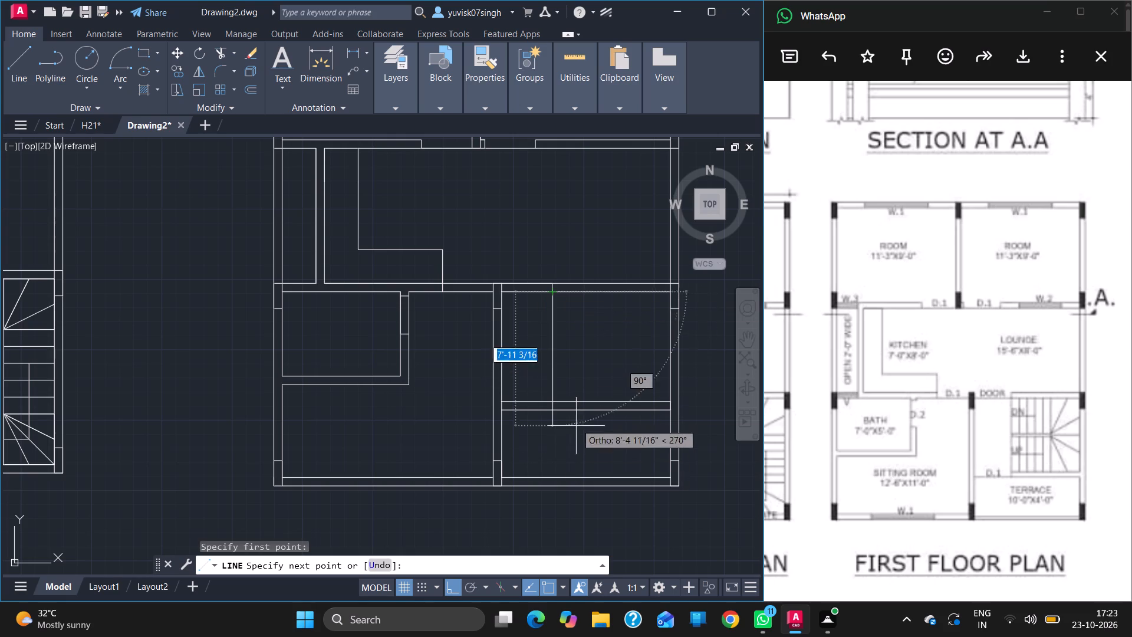
{"action": "left_click_drag", "start_coordinate": [576, 416], "coordinate": [554, 413]}
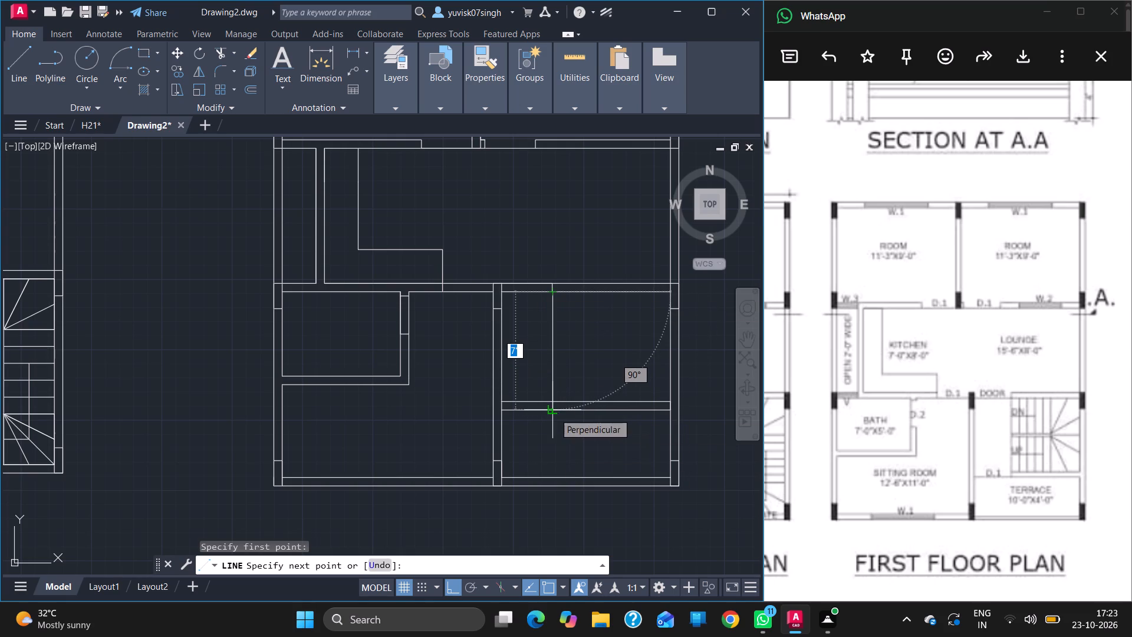
{"action": "left_click", "coordinate": [554, 413]}
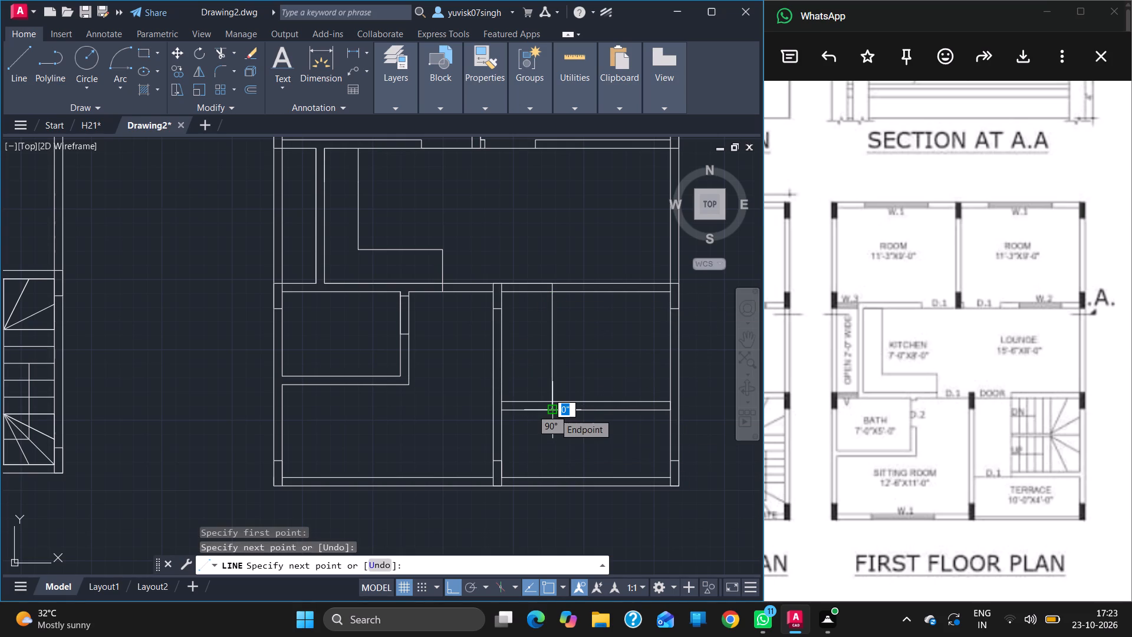
{"action": "key", "text": "Escape"}
Trim the terrace wall's upper line at its door opening, and one wall line across each of the lounge, kitchen-side and bath door openings.
{"action": "type", "text": "TR"}
{"action": "key", "text": "Return"}
{"action": "left_click", "coordinate": [516, 400]}
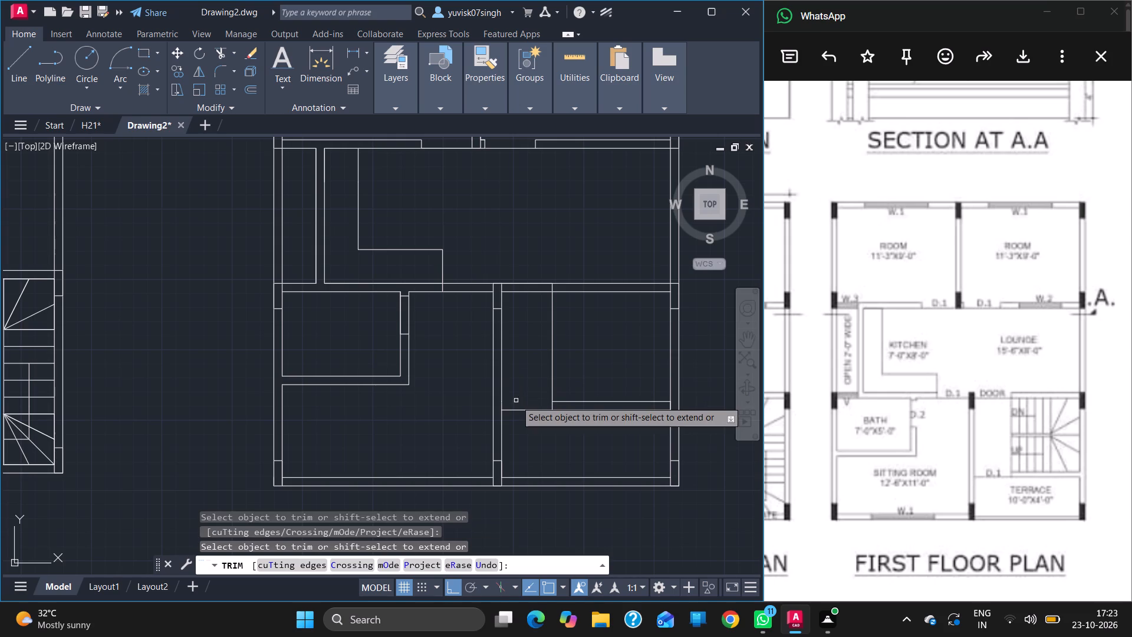
{"action": "left_click", "coordinate": [510, 284]}
{"action": "left_click", "coordinate": [519, 281]}
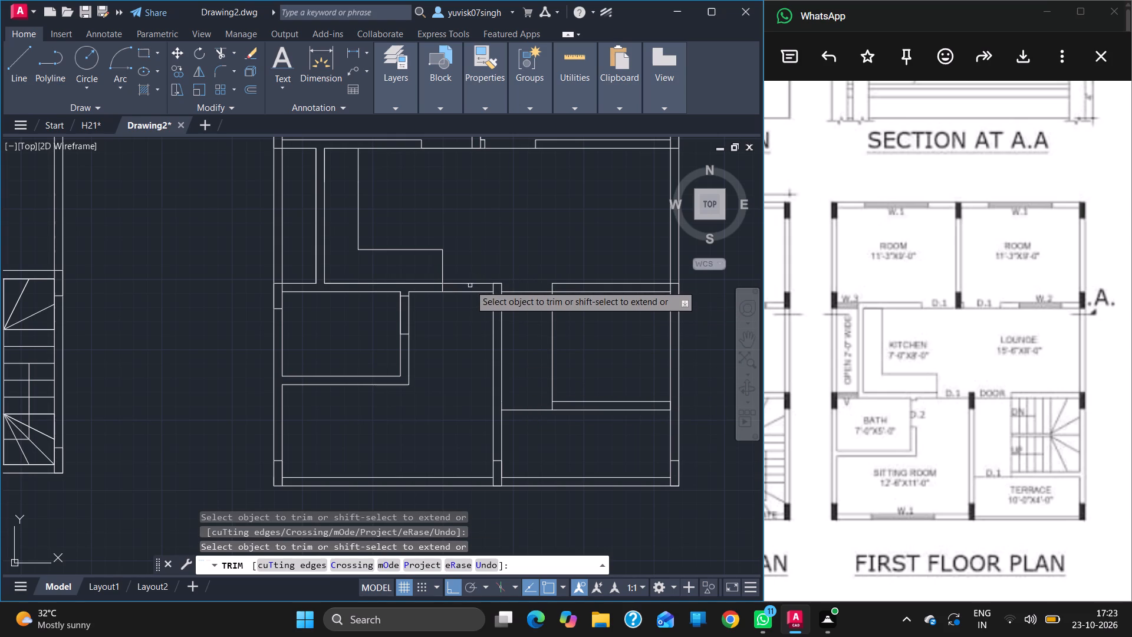
{"action": "left_click", "coordinate": [469, 284]}
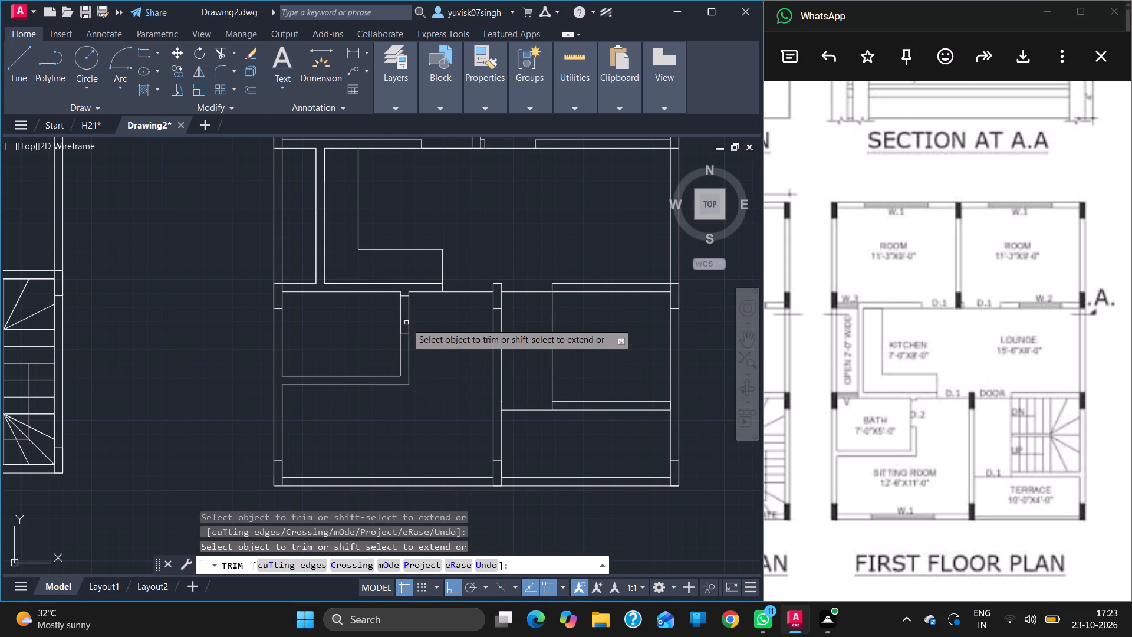
{"action": "left_click", "coordinate": [406, 323]}
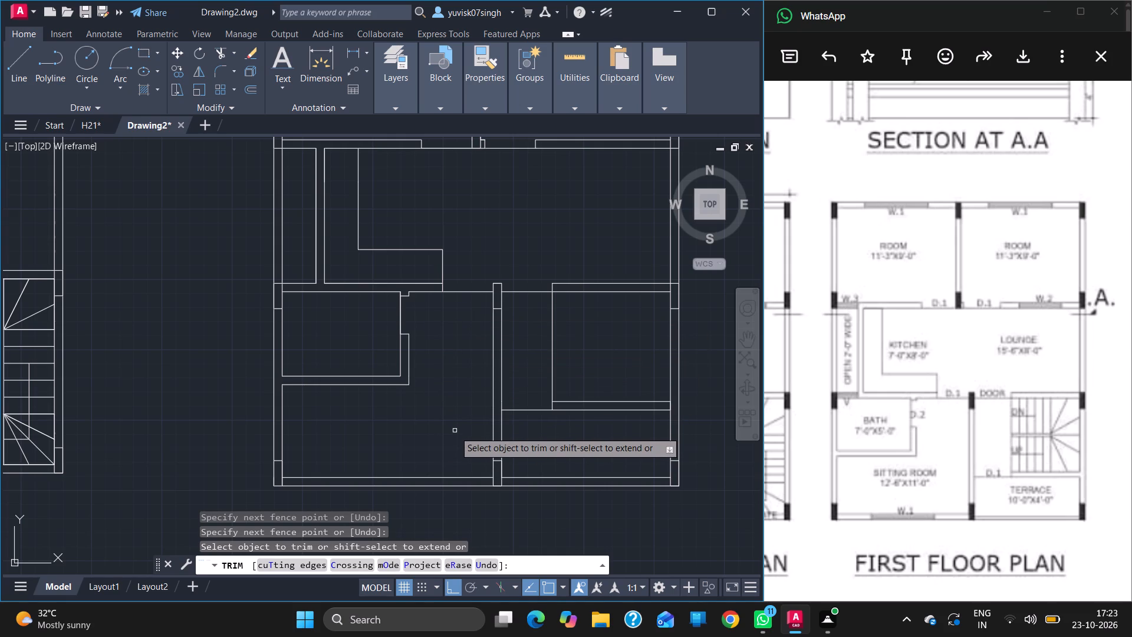
{"action": "key", "text": "Escape"}
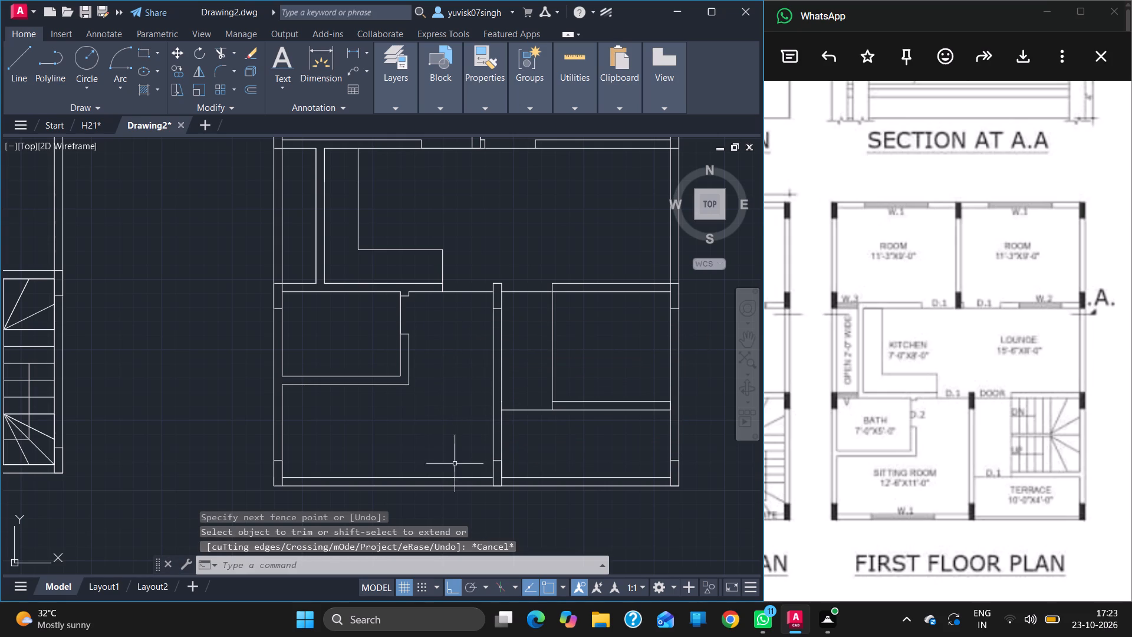
Draw a 6'-6" line down the stair area's outer wall to the terrace wall, back to its midpoint, and 7' across to the opposite vertical line.
{"action": "left_click", "coordinate": [17, 70]}
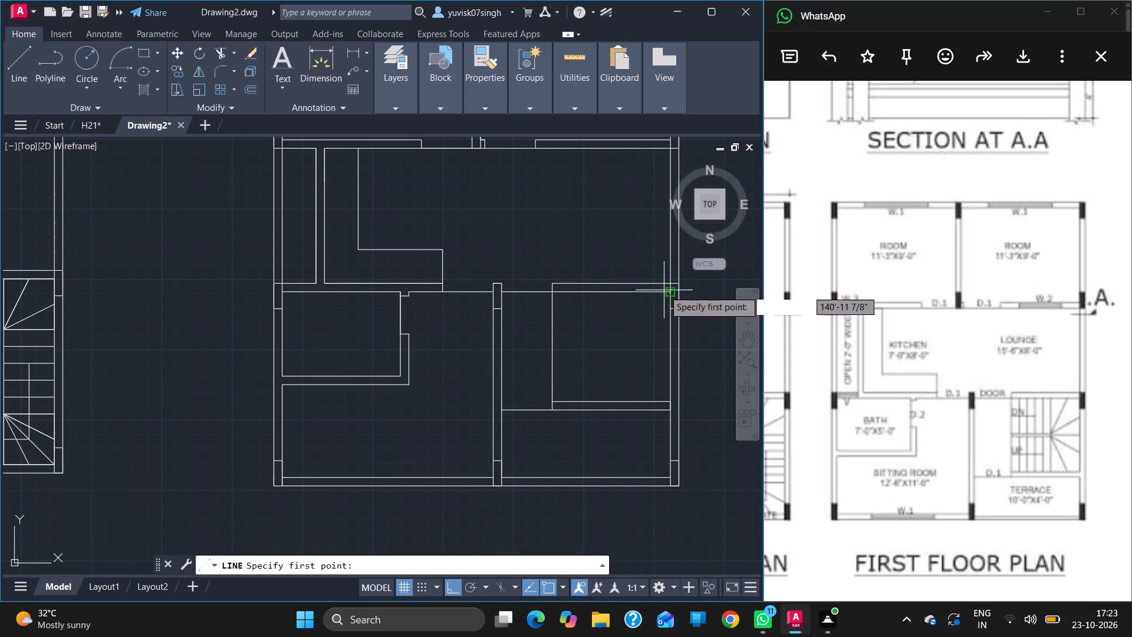
{"action": "left_click_drag", "start_coordinate": [669, 291], "coordinate": [674, 333]}
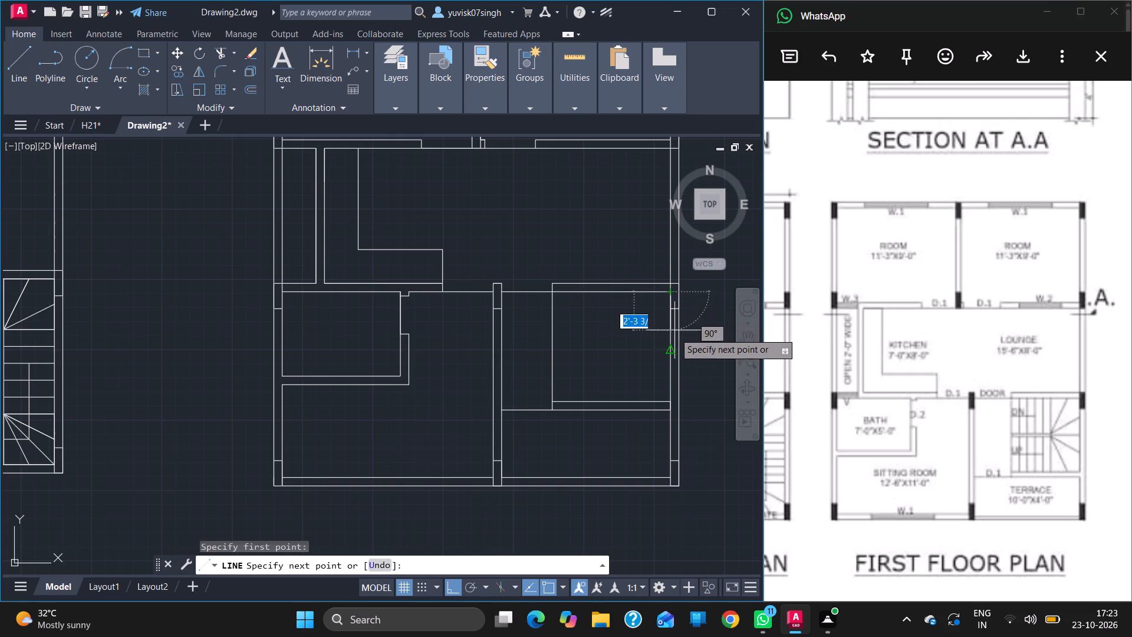
{"action": "left_click_drag", "start_coordinate": [674, 333], "coordinate": [676, 402]}
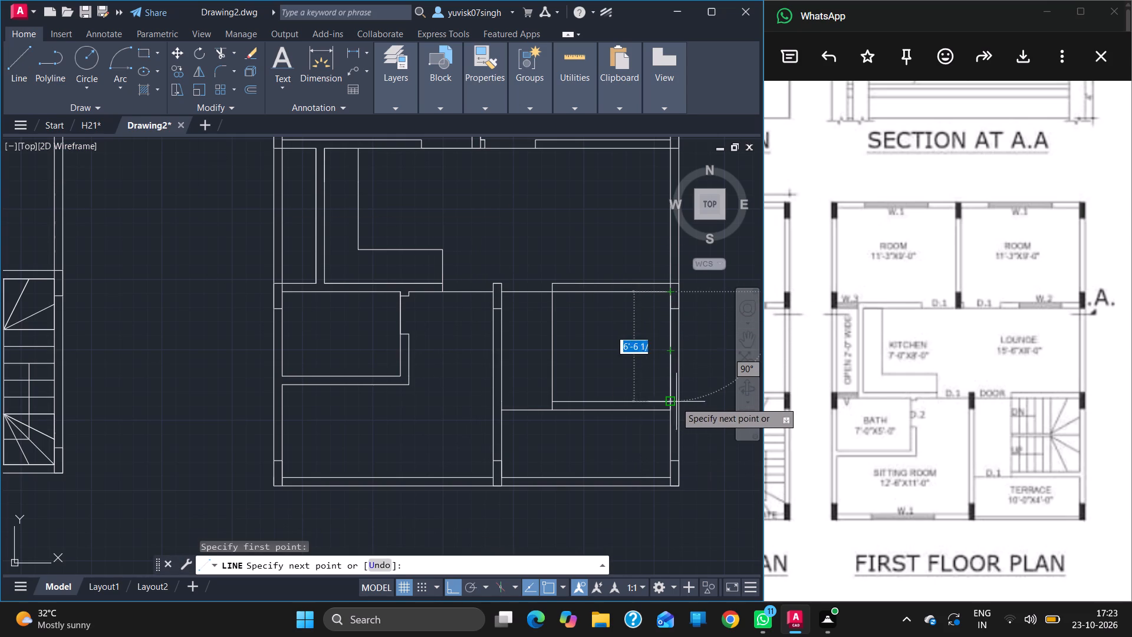
{"action": "left_click_drag", "start_coordinate": [676, 402], "coordinate": [671, 401]}
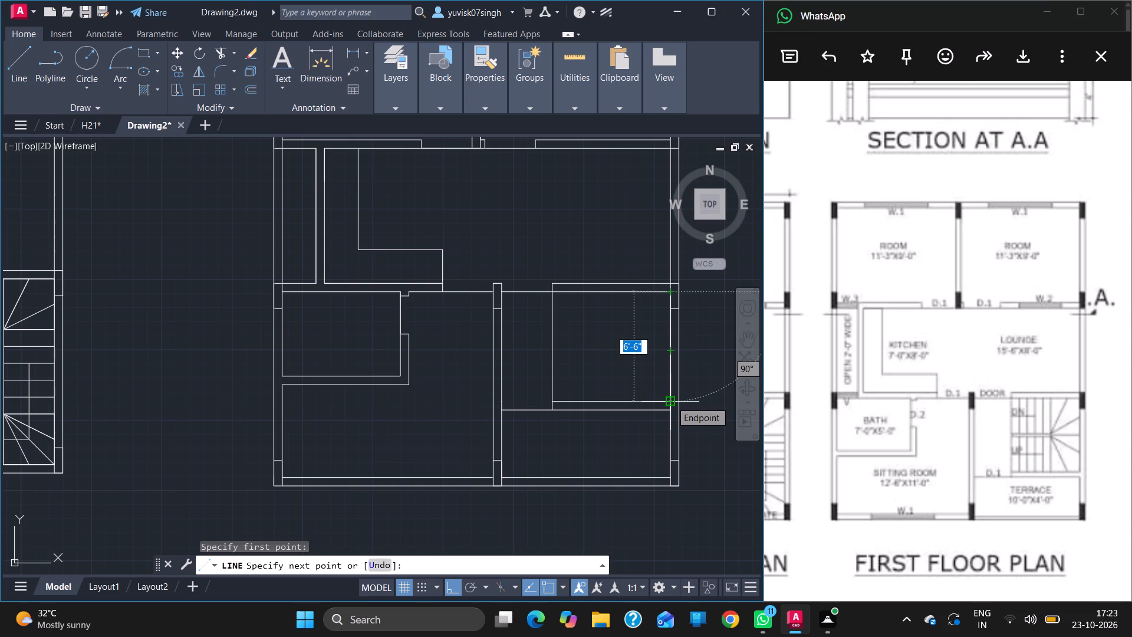
{"action": "left_click_drag", "start_coordinate": [671, 401], "coordinate": [670, 400]}
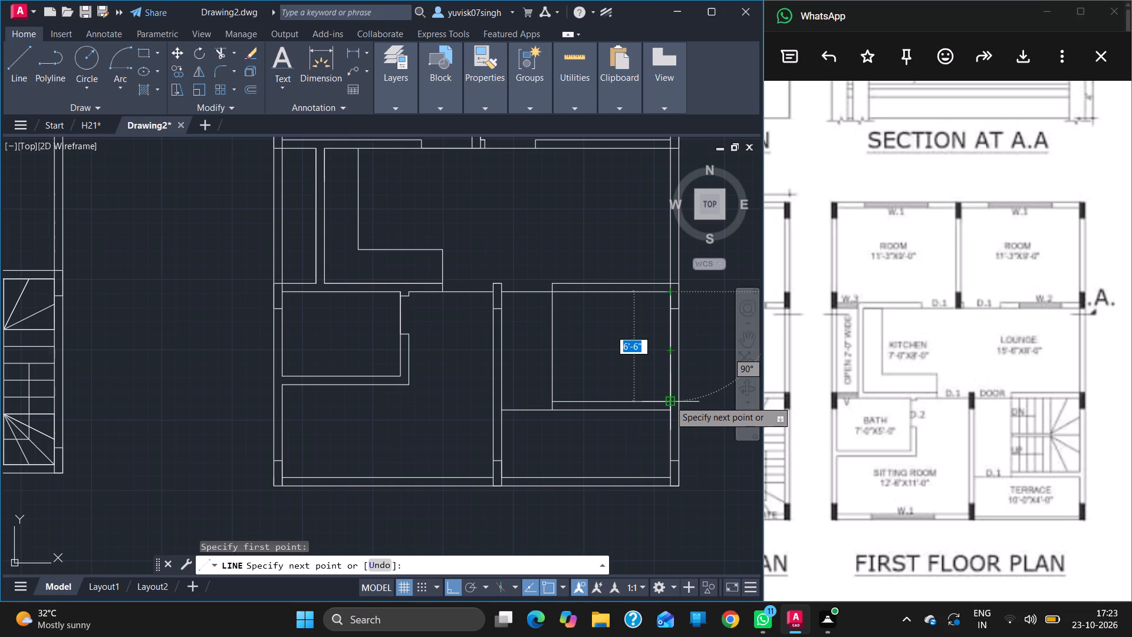
{"action": "left_click_drag", "start_coordinate": [670, 400], "coordinate": [672, 400]}
{"action": "left_click", "coordinate": [672, 400]}
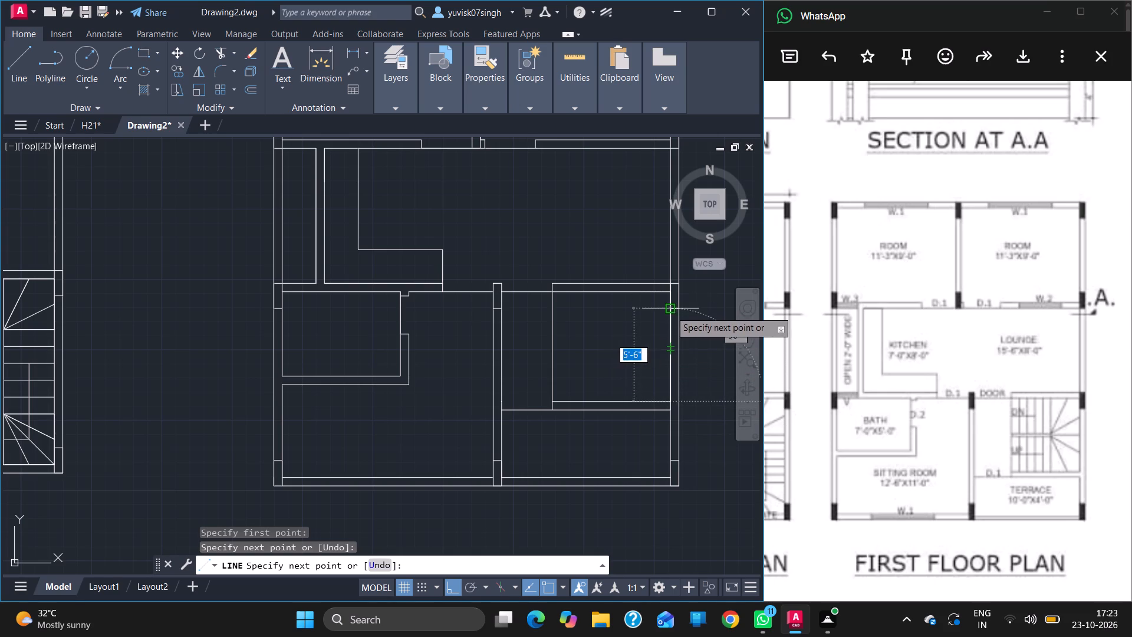
{"action": "left_click", "coordinate": [672, 346]}
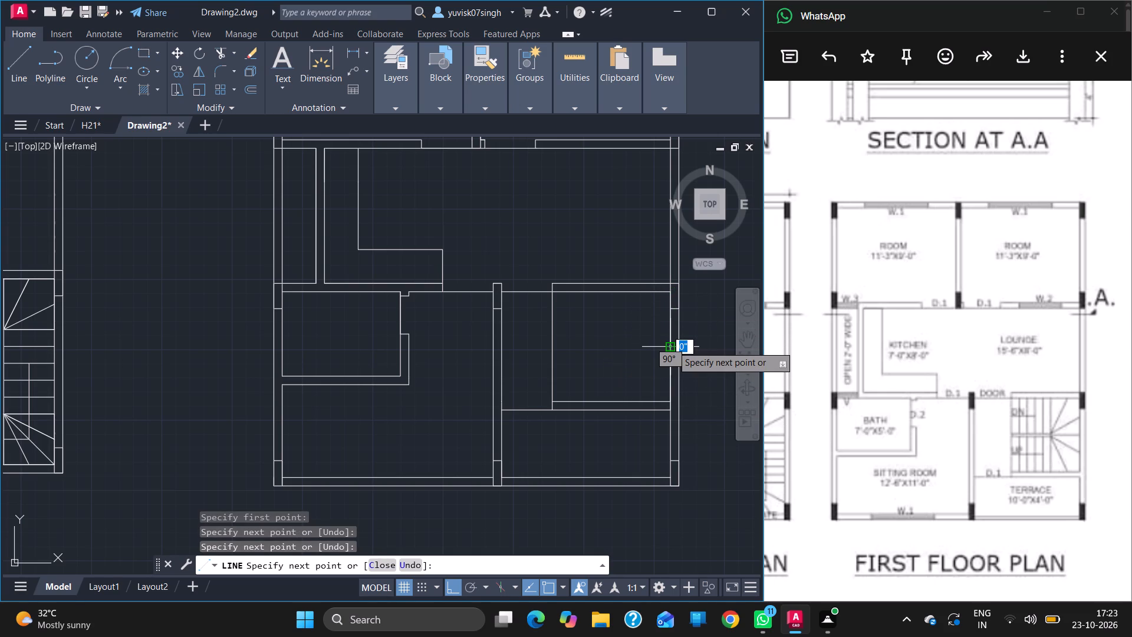
{"action": "left_click", "coordinate": [554, 347]}
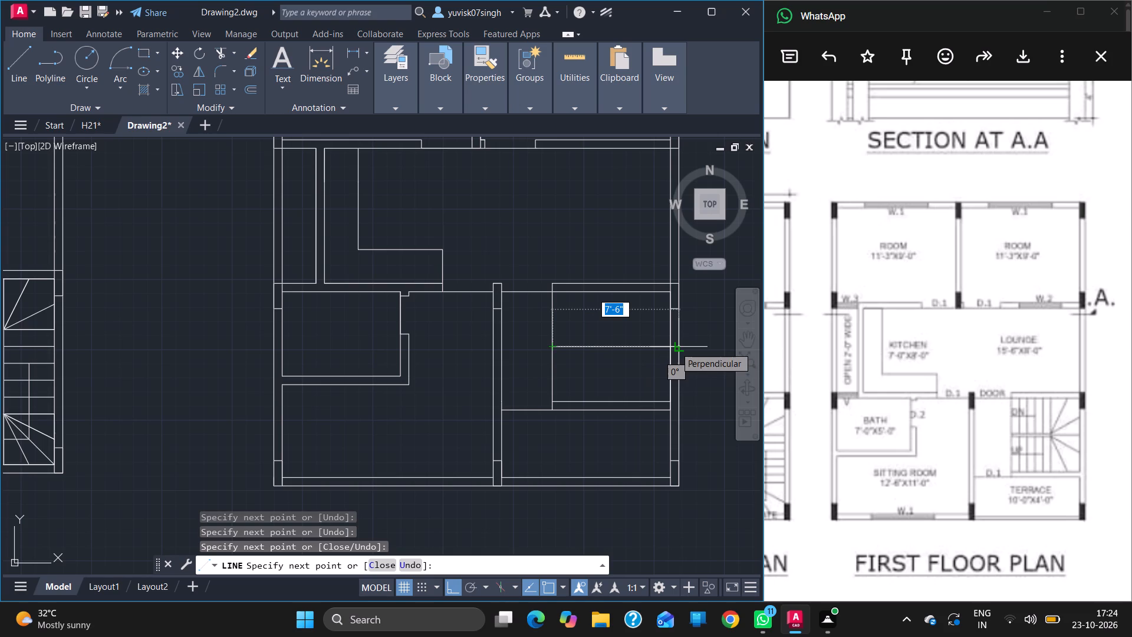
{"action": "key", "text": "Escape"}
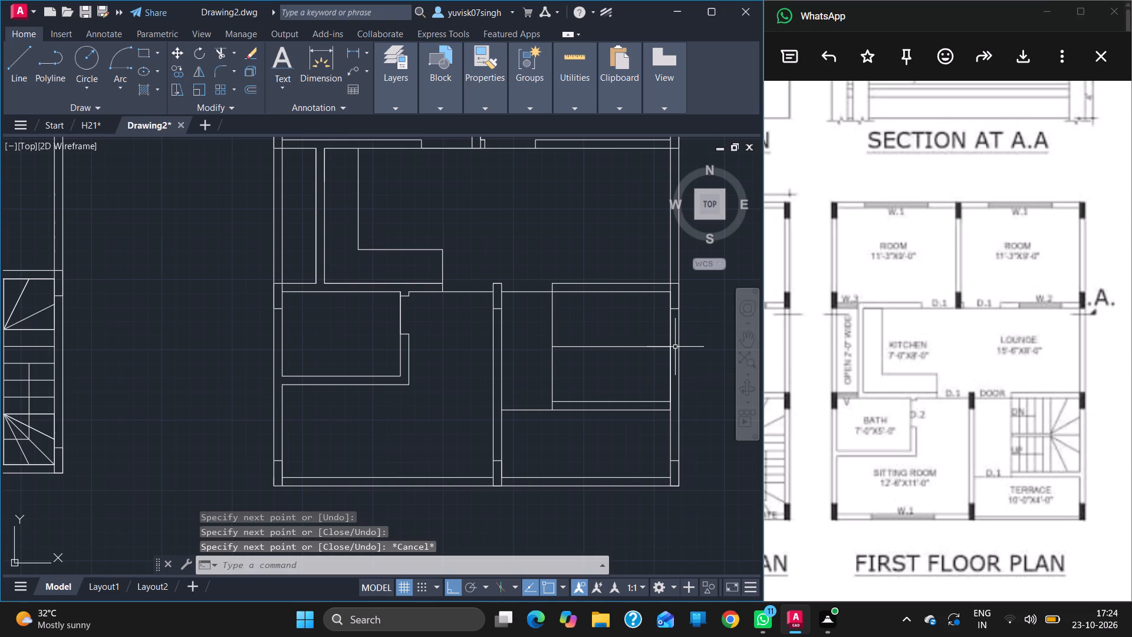
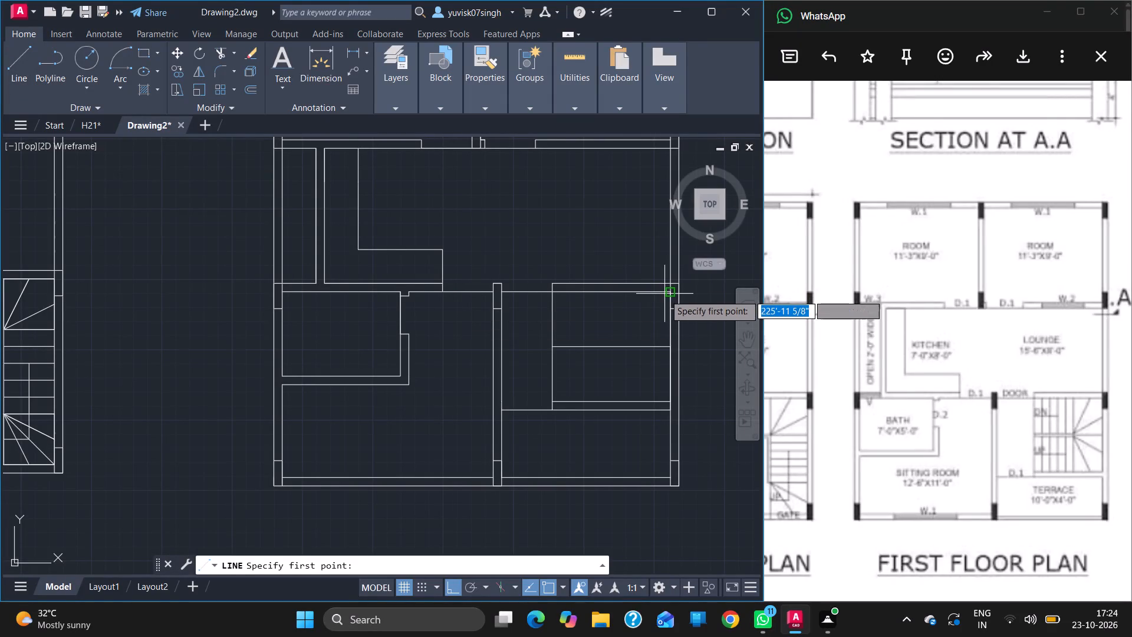
Draw a line 3' along the stair's upper wall from the outer wall, down to the terrace wall, back to its midpoint, and across to the stair's inner vertical.
{"action": "left_click_drag", "start_coordinate": [670, 291], "coordinate": [628, 296]}
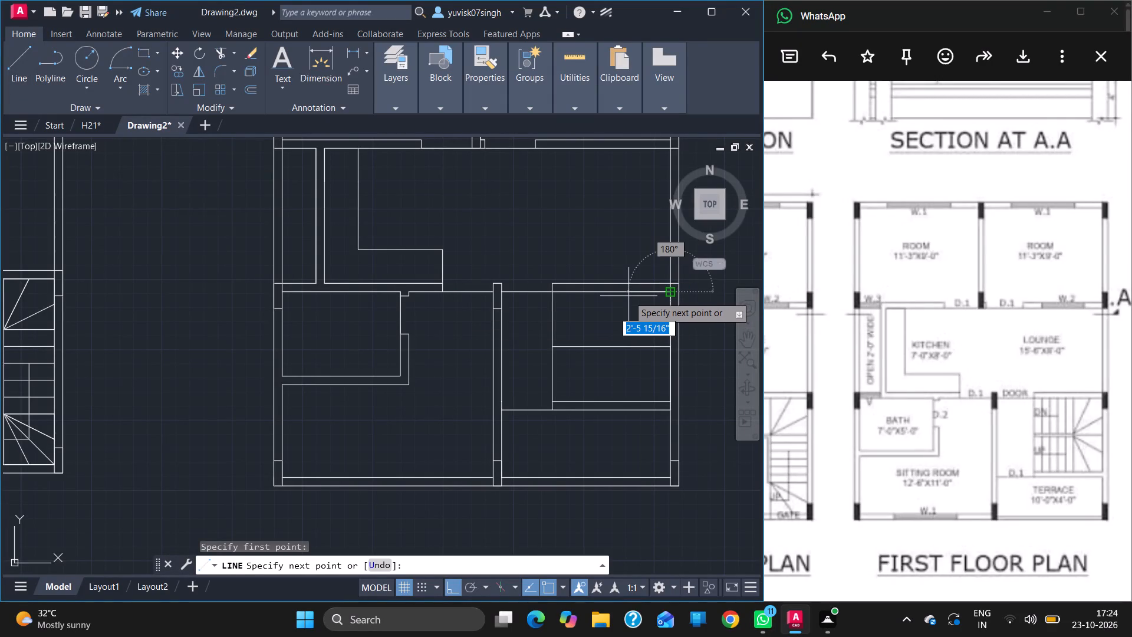
{"action": "type", "text": "3'"}
{"action": "key", "text": "Return"}
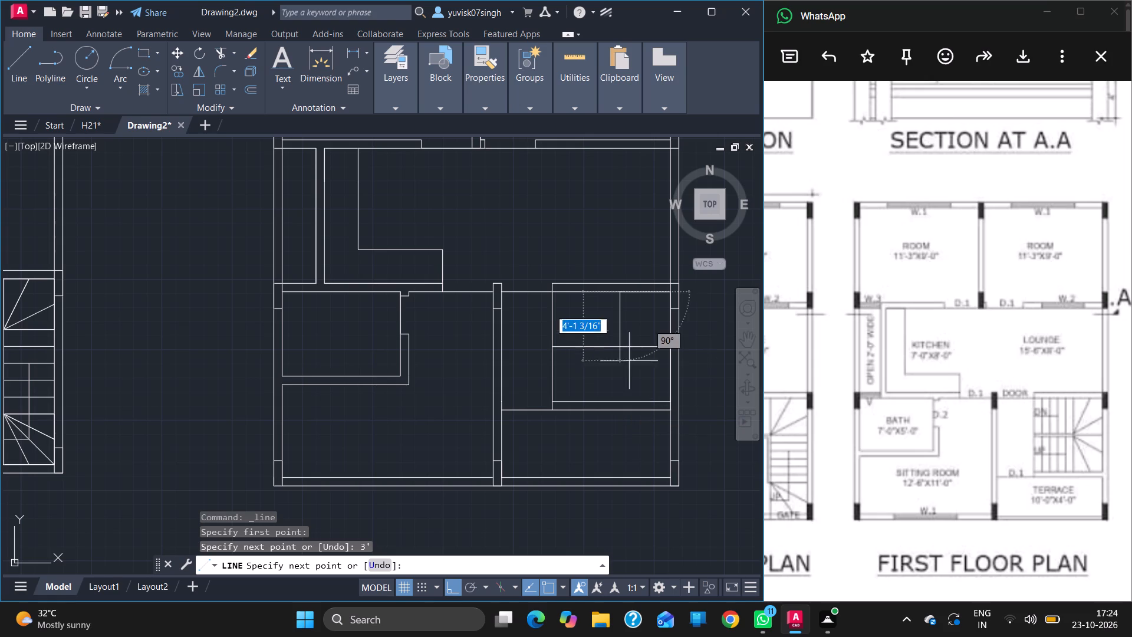
{"action": "type", "text": "1'"}
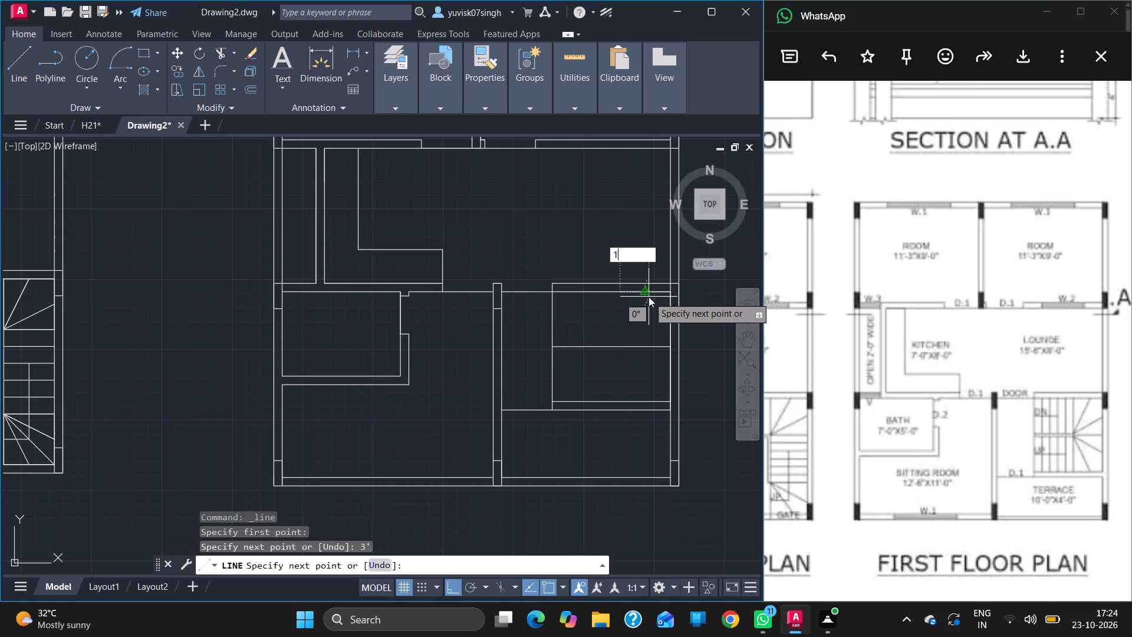
{"action": "key", "text": "Return"}
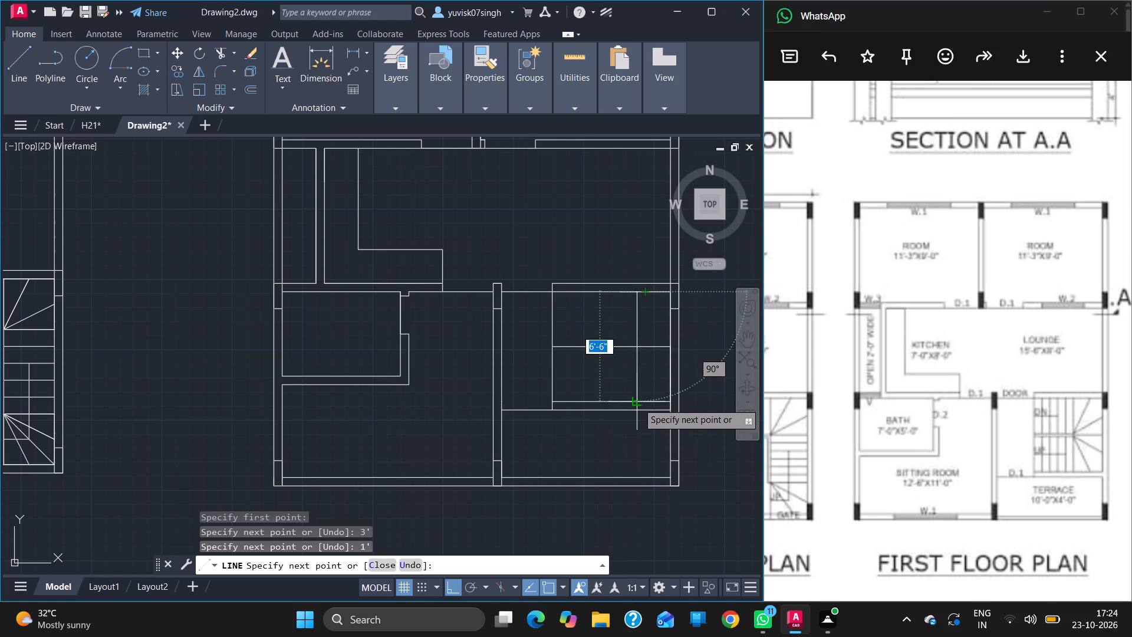
{"action": "key", "text": "ctrl+z"}
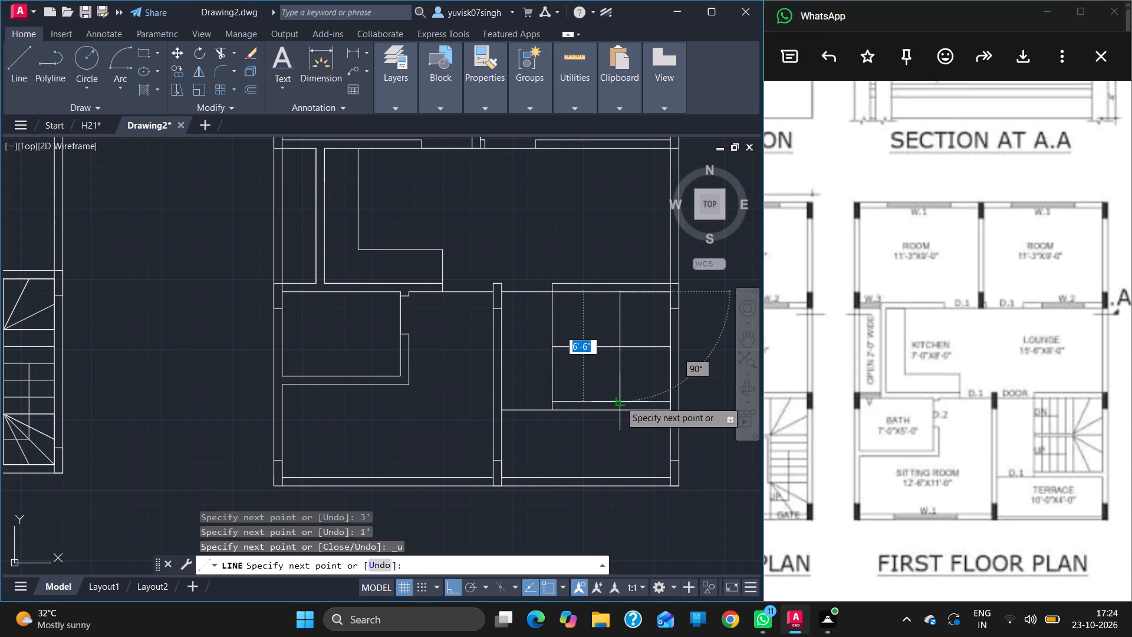
{"action": "left_click", "coordinate": [620, 401]}
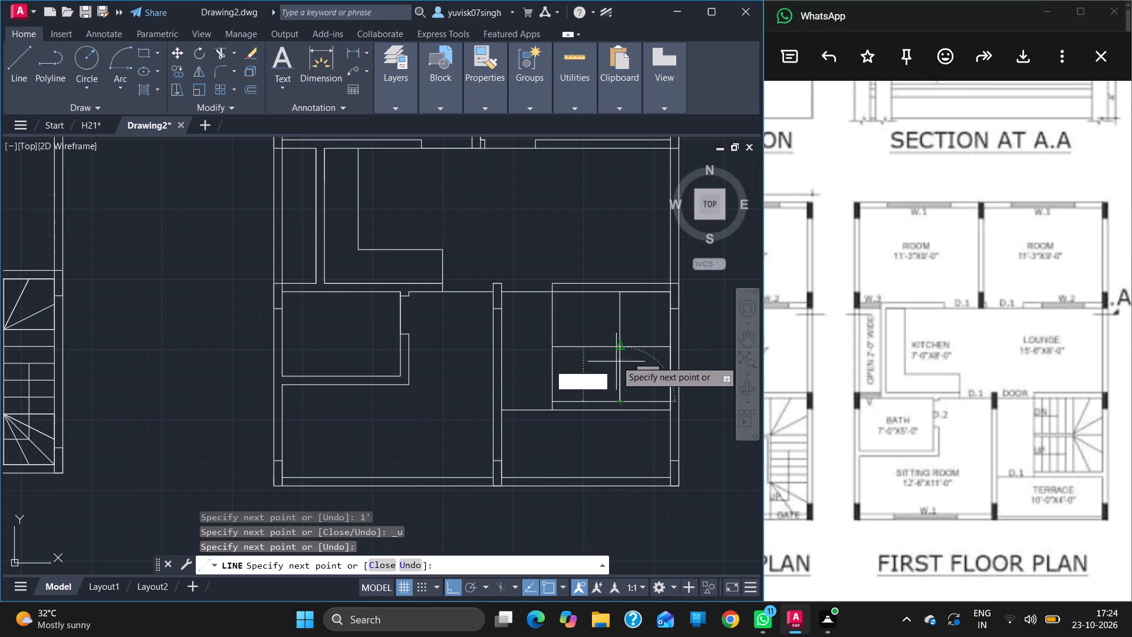
{"action": "left_click", "coordinate": [619, 349]}
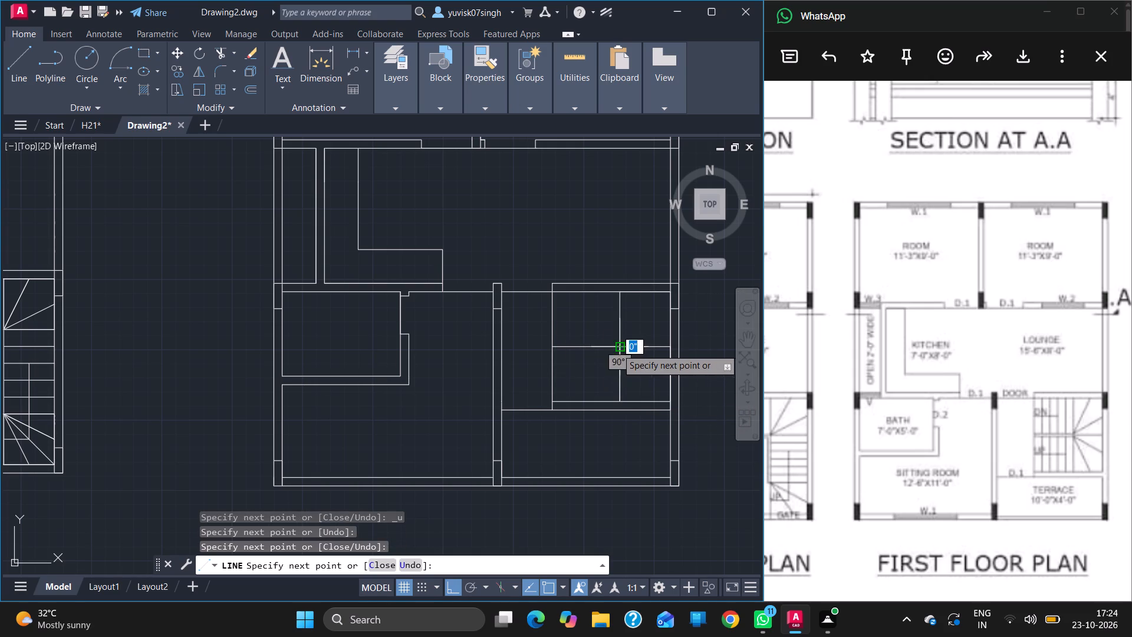
{"action": "left_click", "coordinate": [552, 347]}
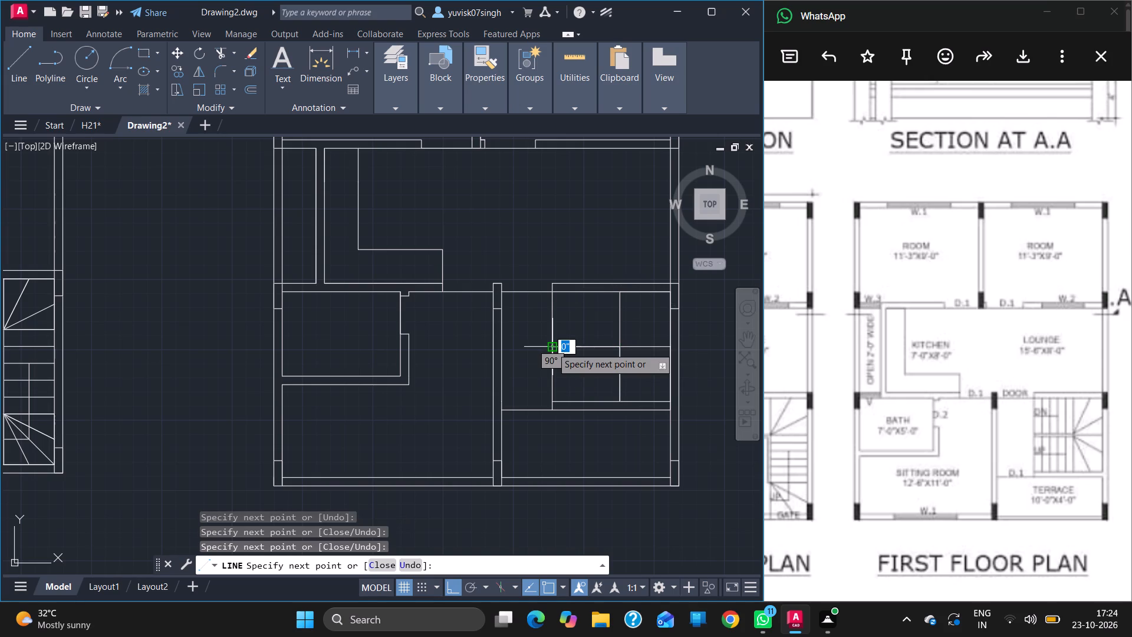
{"action": "key", "text": "Escape"}
Offset the stair's short horizontal centre line by 1" to both its upper and lower sides.
{"action": "key", "text": "o"}
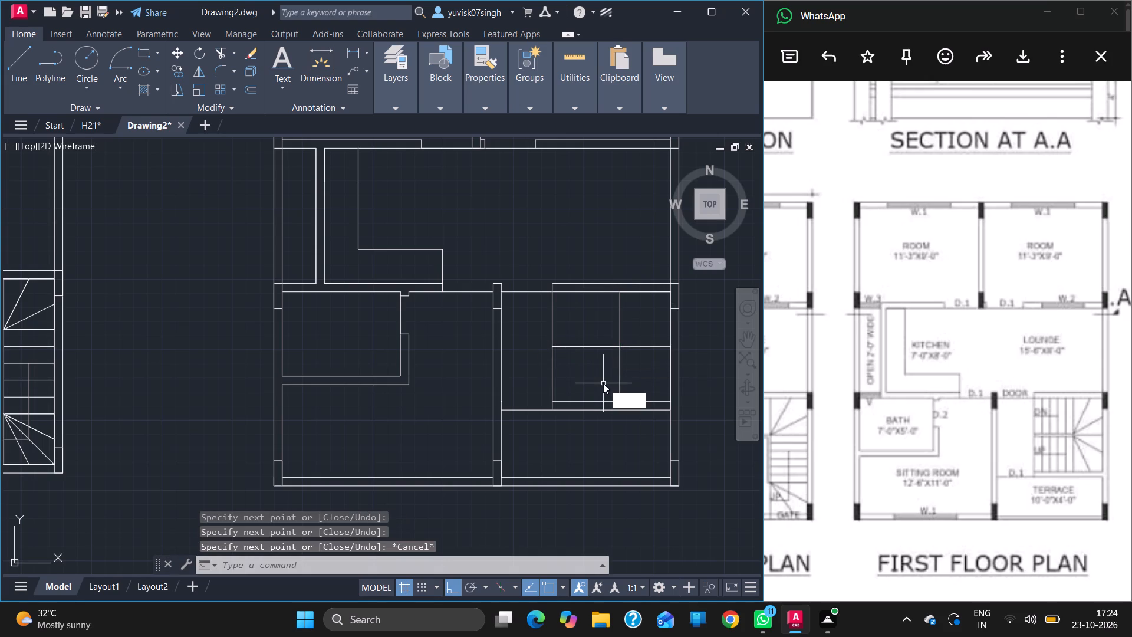
{"action": "key", "text": "Return"}
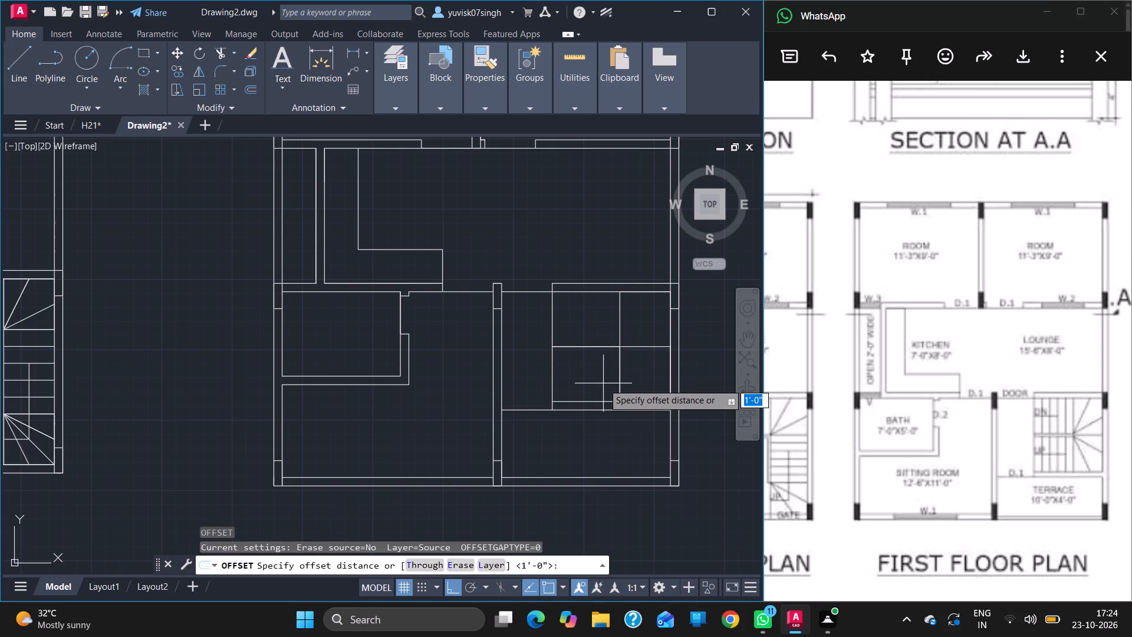
{"action": "key", "text": "0"}
{"action": "key", "text": "period"}
{"action": "key", "text": "BackSpace"}
{"action": "key", "text": "BackSpace"}
{"action": "key", "text": "BackSpace"}
{"action": "key", "text": "1"}
{"action": "key", "text": "Return"}
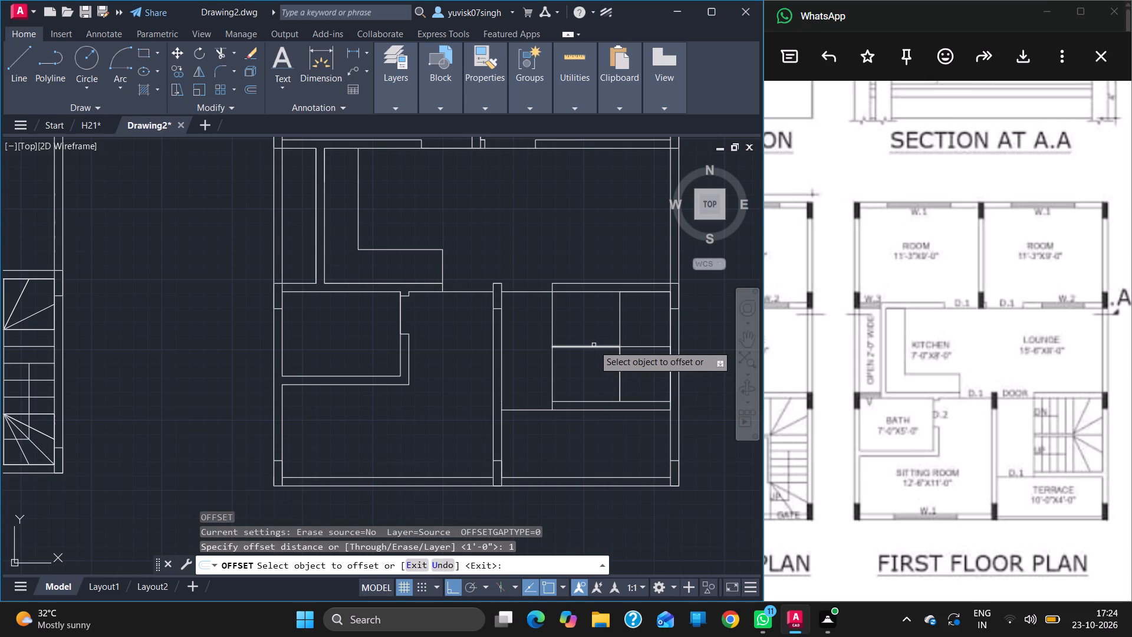
{"action": "left_click", "coordinate": [594, 345]}
{"action": "left_click_drag", "start_coordinate": [597, 323], "coordinate": [591, 344]}
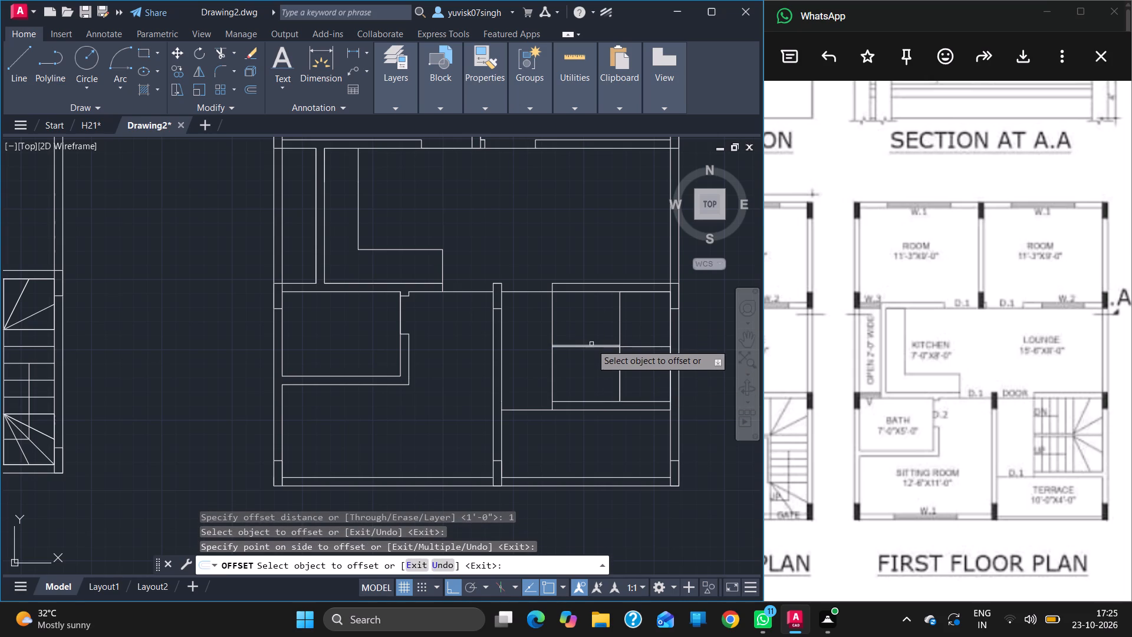
{"action": "left_click_drag", "start_coordinate": [591, 344], "coordinate": [592, 347]}
{"action": "left_click", "coordinate": [592, 347]}
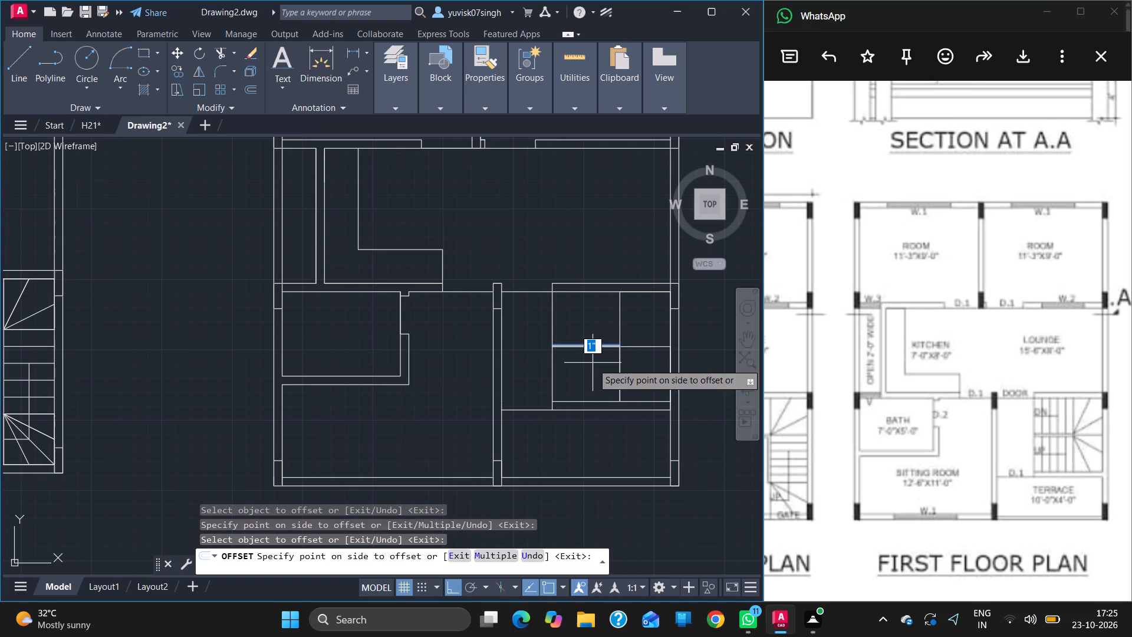
{"action": "left_click_drag", "start_coordinate": [593, 363], "coordinate": [584, 347]}
{"action": "left_click_drag", "start_coordinate": [584, 347], "coordinate": [584, 354]}
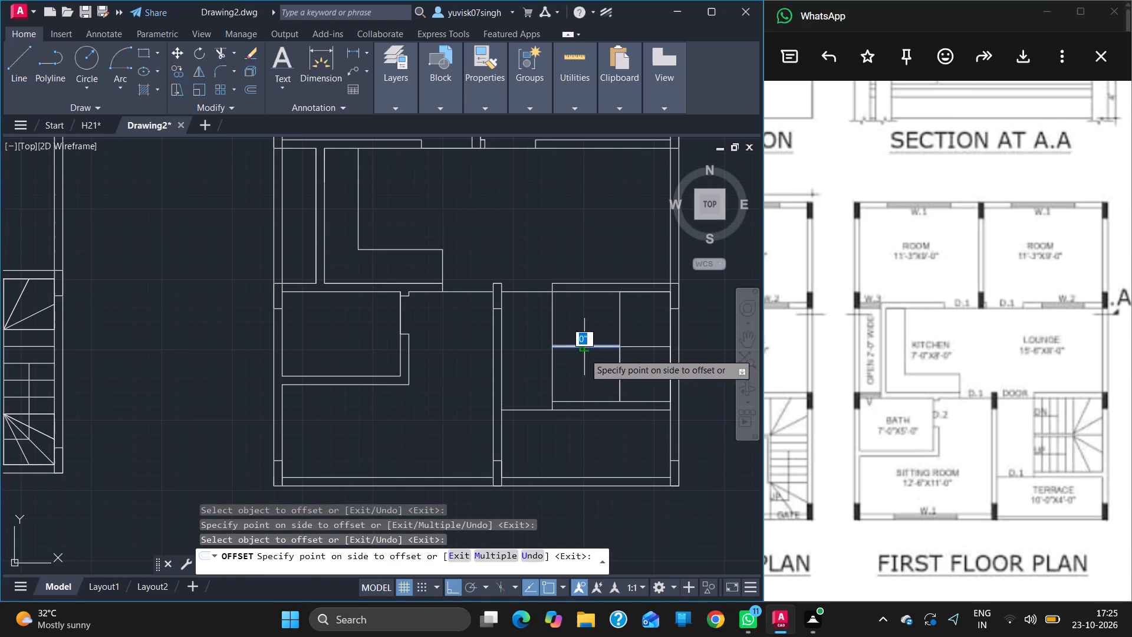
{"action": "left_click_drag", "start_coordinate": [584, 354], "coordinate": [583, 370]}
{"action": "left_click", "coordinate": [583, 370]}
{"action": "scroll", "coordinate": [597, 353], "scroll_direction": "up", "scroll_amount": 3, "text": "ctrl"}
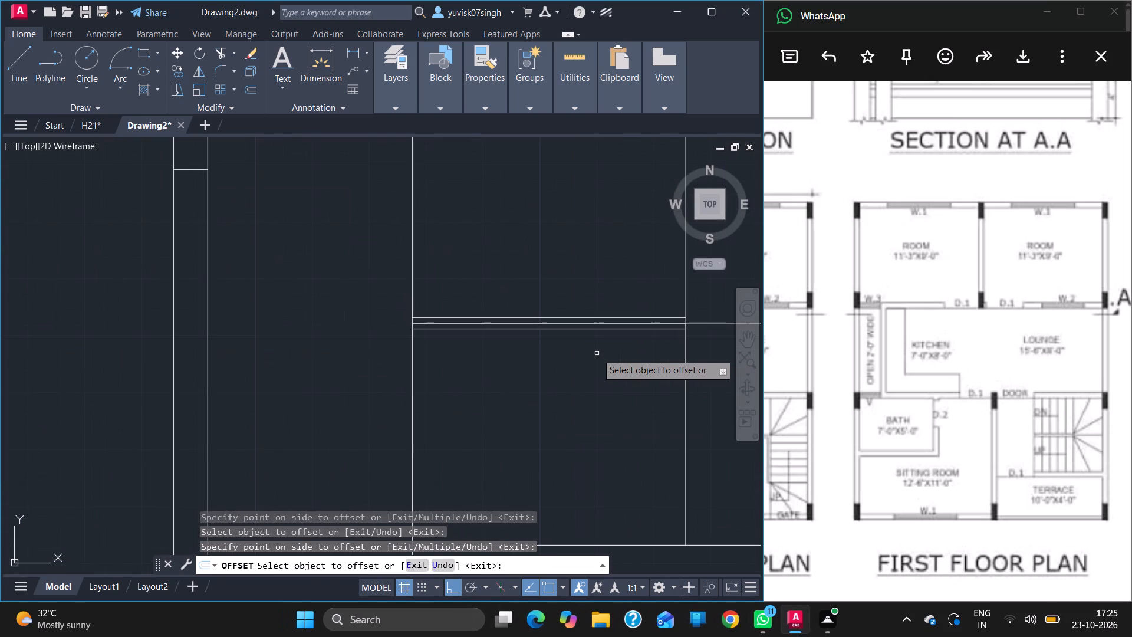
{"action": "key", "text": "Escape"}
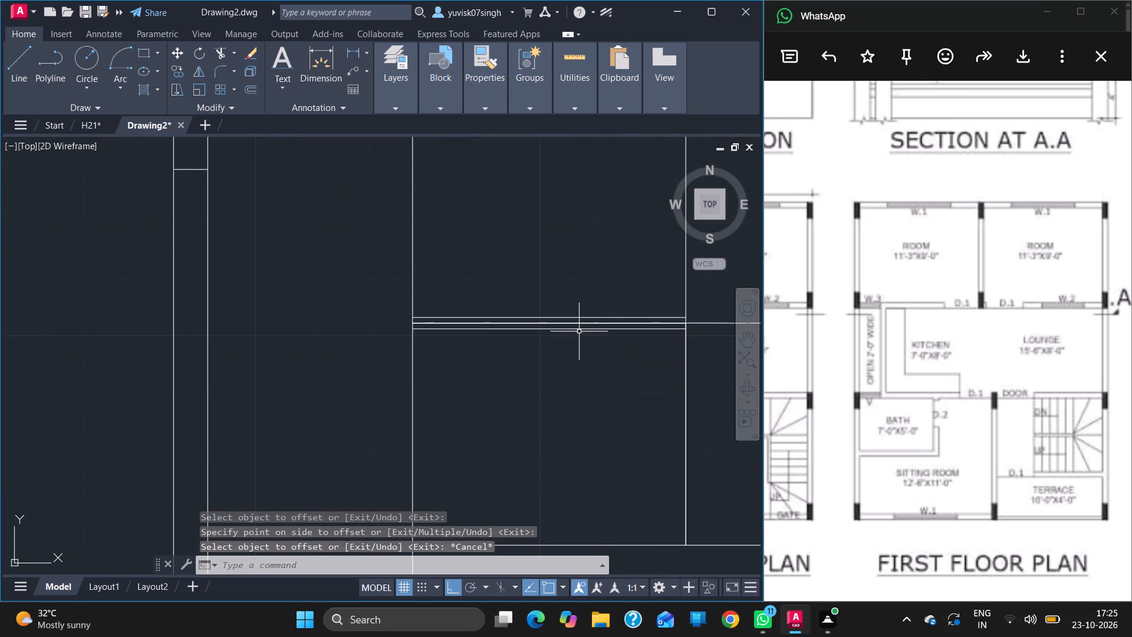
Delete the two overlapping short centre lines between the stair's offset pair.
{"action": "left_click", "coordinate": [593, 323]}
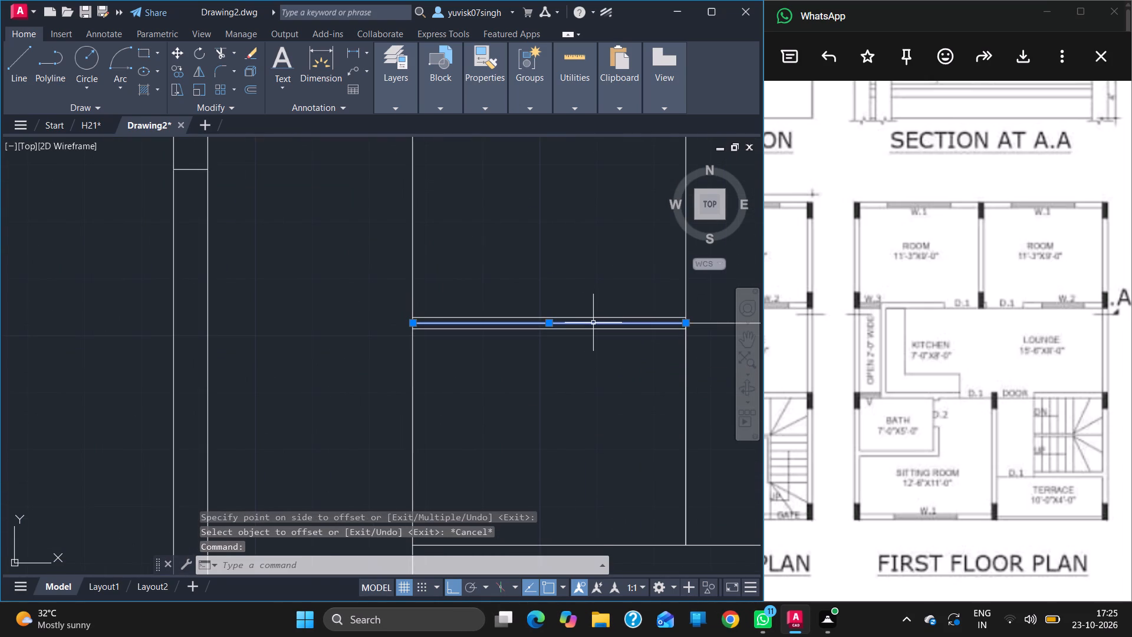
{"action": "key", "text": "Delete"}
{"action": "left_click", "coordinate": [595, 321]}
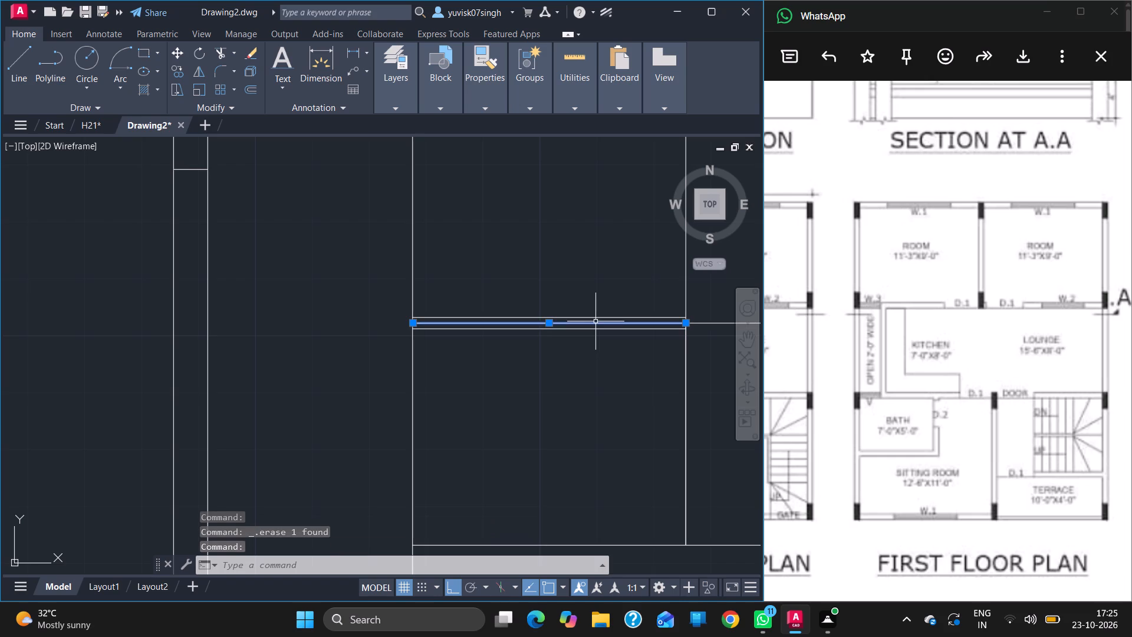
{"action": "key", "text": "Delete"}
{"action": "left_click", "coordinate": [603, 323]}
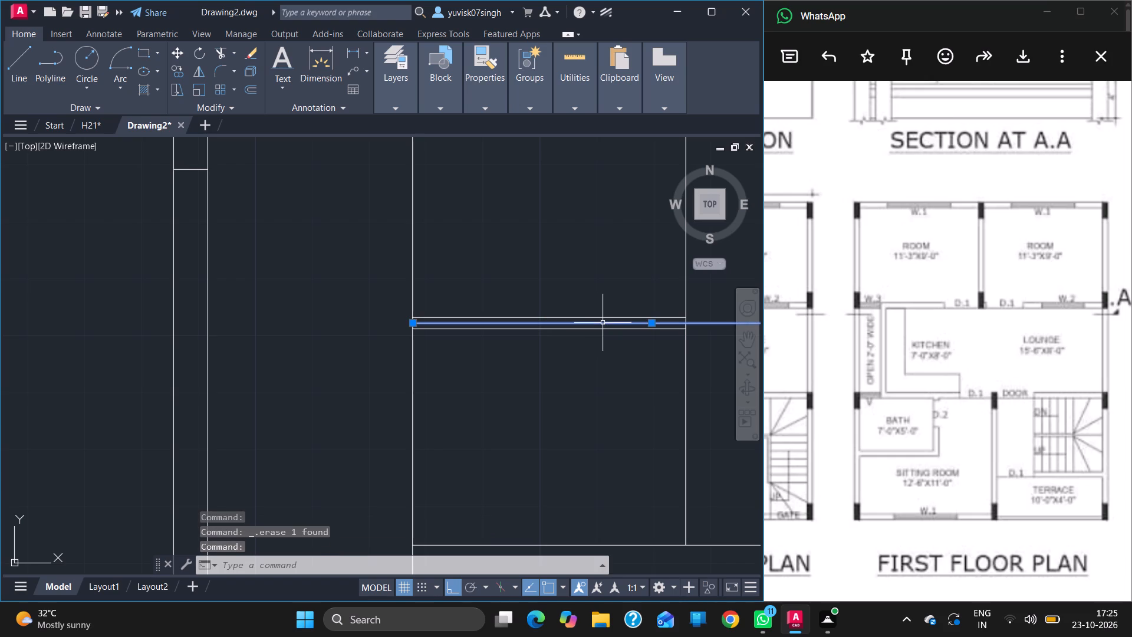
Draw a horizontal line from the midpoint of the stair's middle vertical to the outer wall.
{"action": "scroll", "coordinate": [603, 323], "scroll_direction": "down", "scroll_amount": 3, "text": "ctrl"}
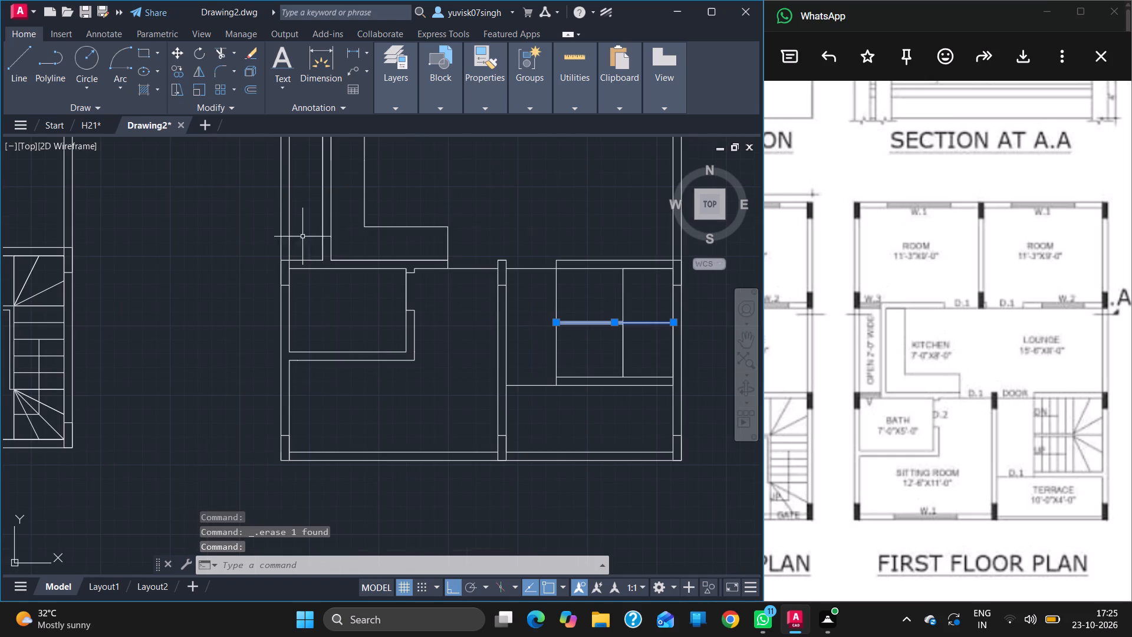
{"action": "left_click", "coordinate": [8, 66]}
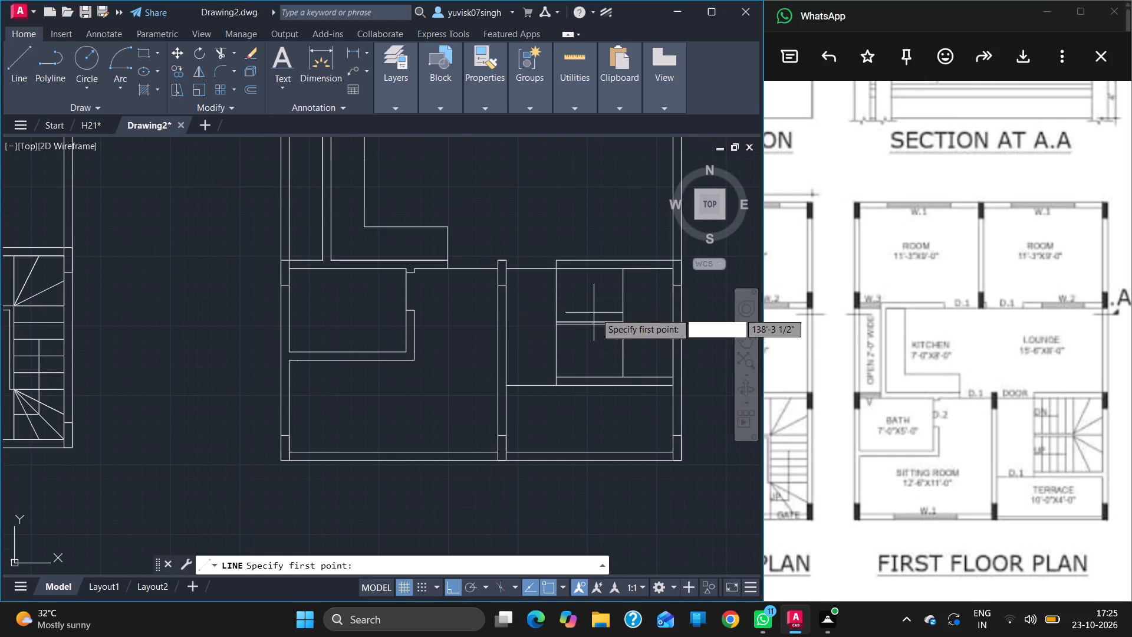
{"action": "scroll", "coordinate": [625, 324], "scroll_direction": "up", "scroll_amount": 2, "text": "ctrl"}
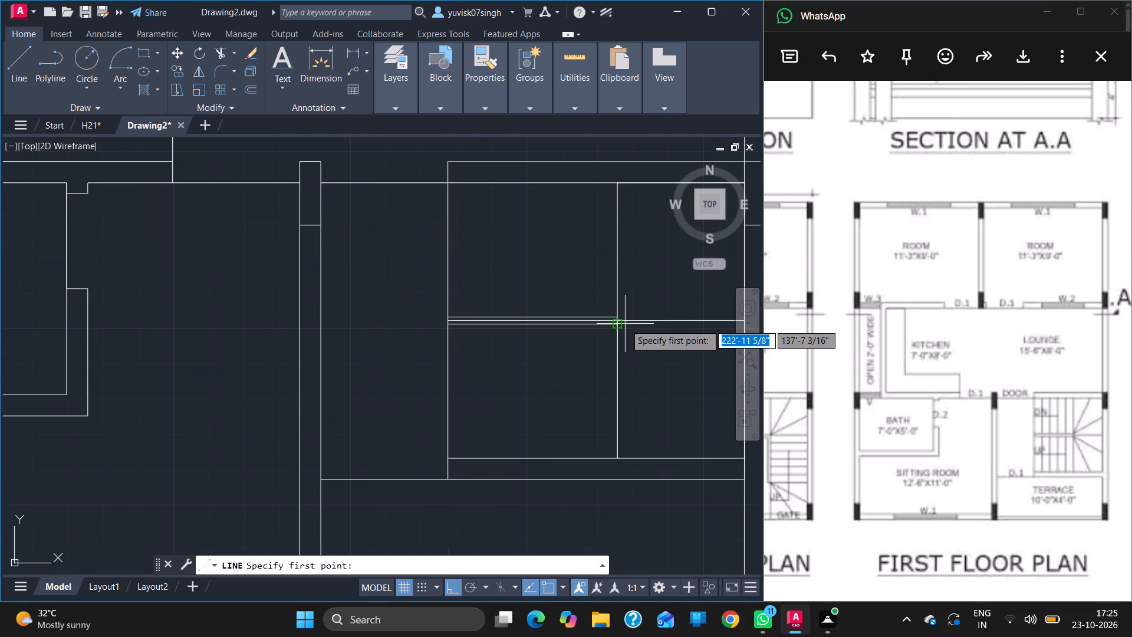
{"action": "left_click_drag", "start_coordinate": [618, 320], "coordinate": [670, 318]}
{"action": "scroll", "coordinate": [670, 318], "scroll_direction": "down", "scroll_amount": 1, "text": "ctrl"}
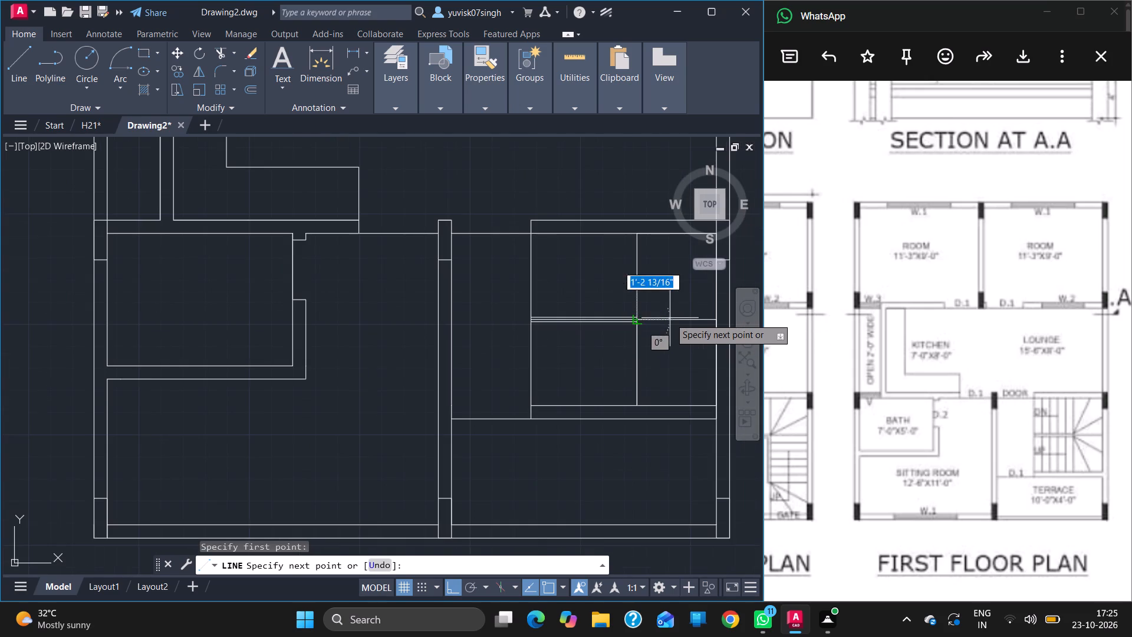
{"action": "left_click", "coordinate": [716, 319]}
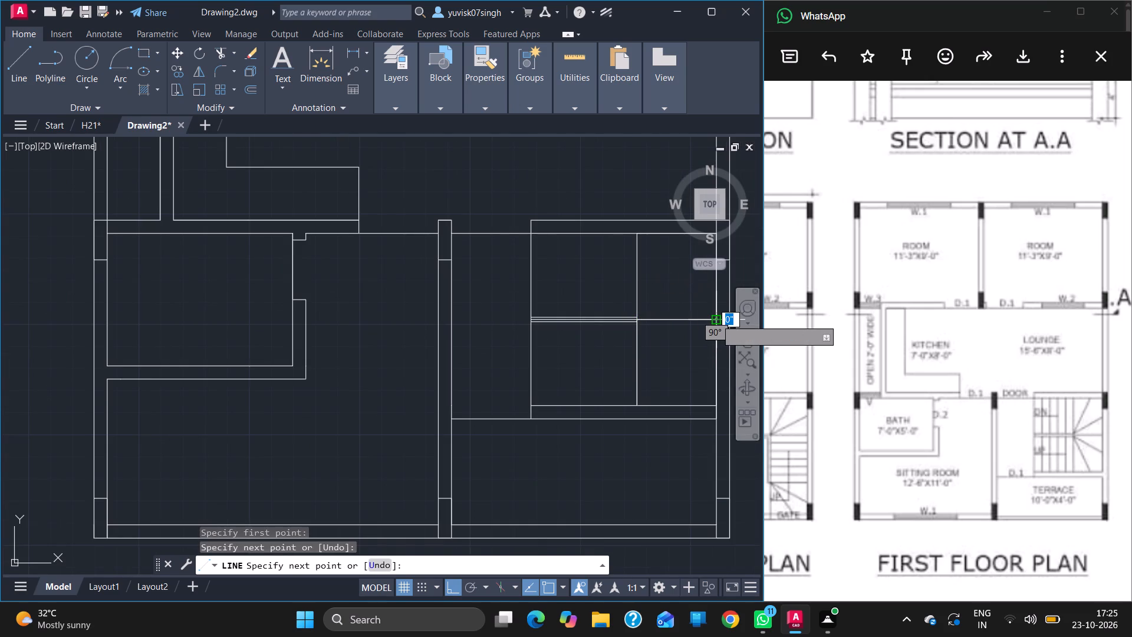
{"action": "key", "text": "Escape"}
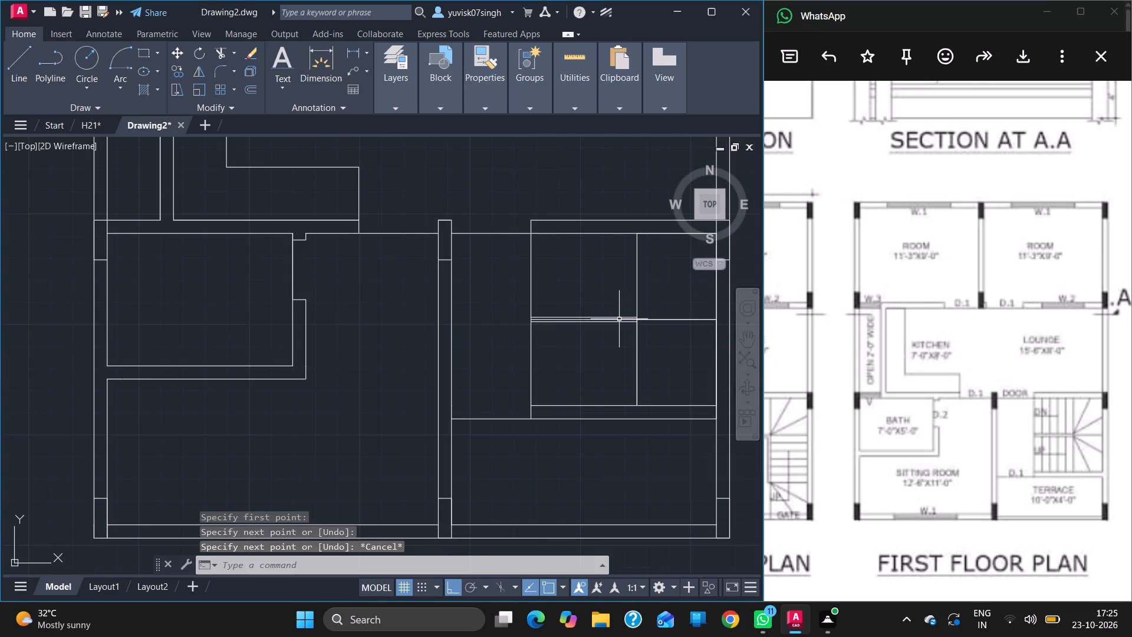
Delete the original full-width horizontal centre line that runs between the stair's offset pair.
{"action": "left_click", "coordinate": [619, 319]}
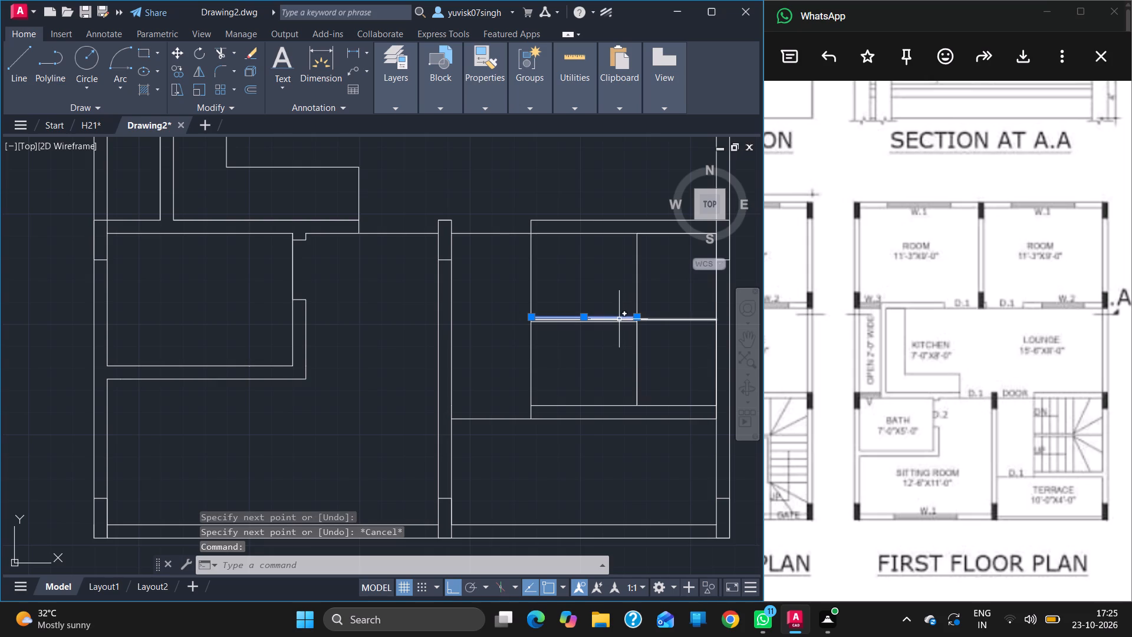
{"action": "left_click", "coordinate": [601, 266]}
{"action": "key", "text": "Escape"}
{"action": "key", "text": "Escape"}
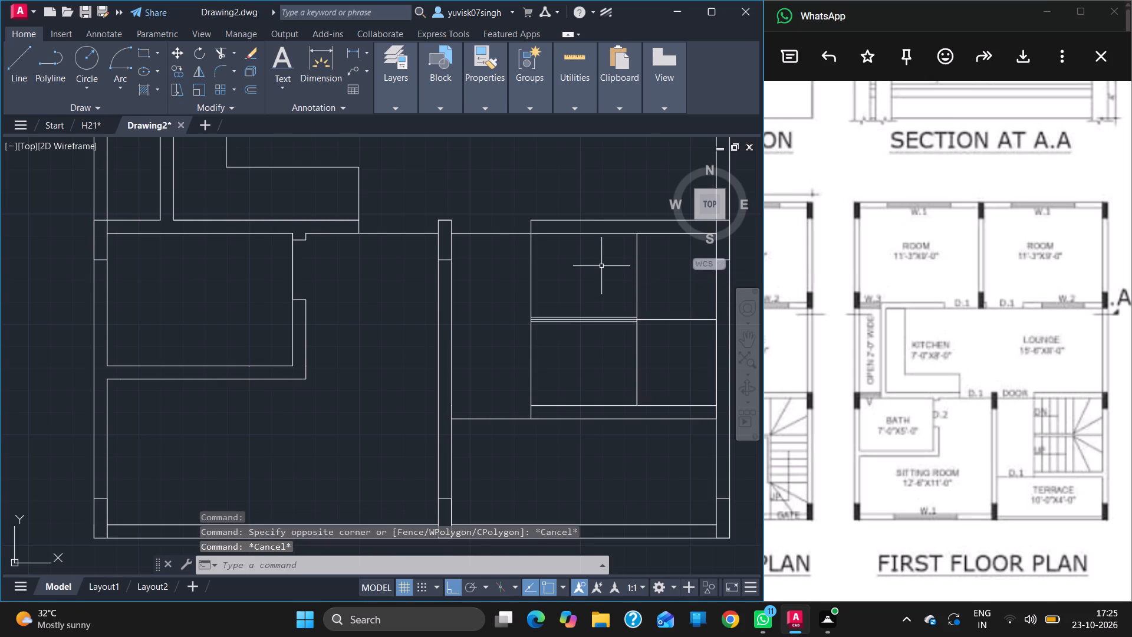
{"action": "scroll", "coordinate": [637, 352], "scroll_direction": "up", "scroll_amount": 2, "text": "ctrl"}
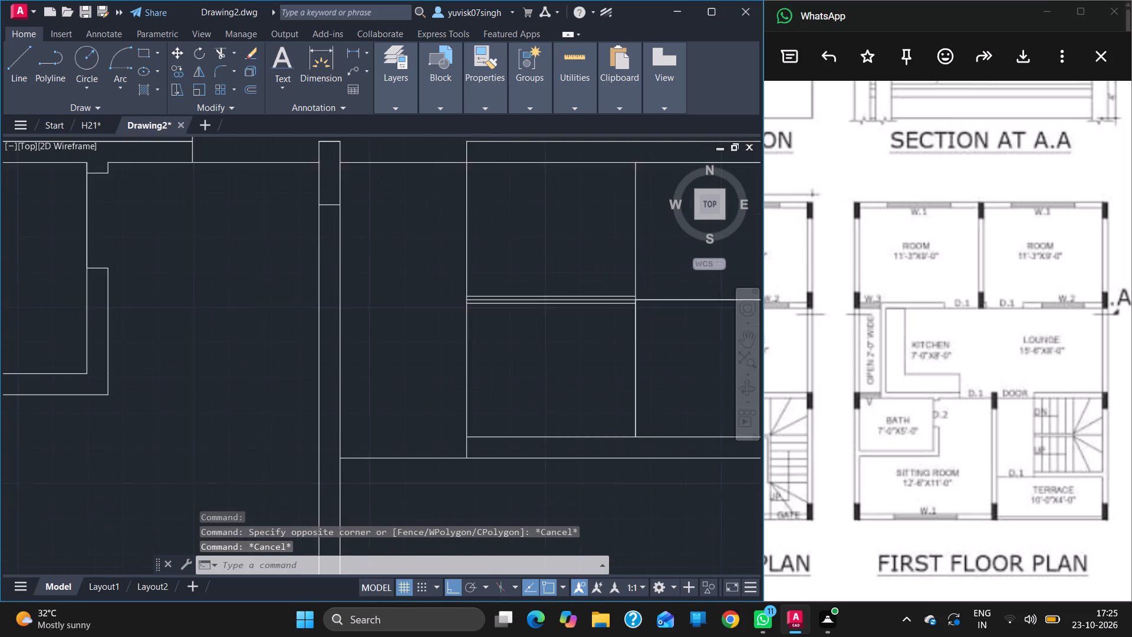
{"action": "left_click", "coordinate": [611, 267]}
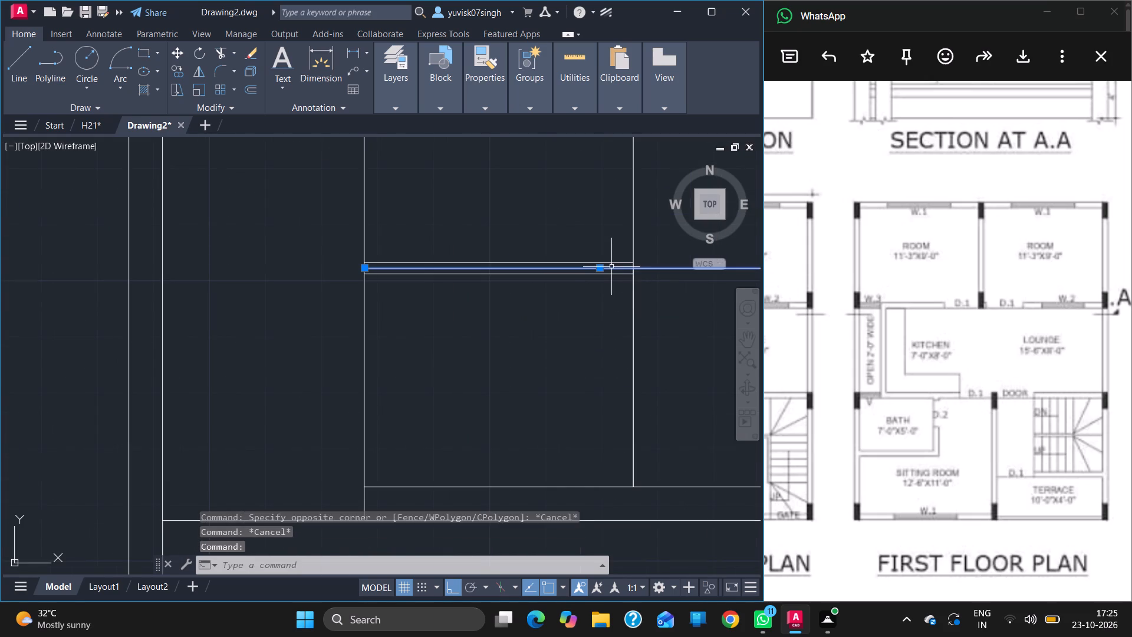
{"action": "key", "text": "Delete"}
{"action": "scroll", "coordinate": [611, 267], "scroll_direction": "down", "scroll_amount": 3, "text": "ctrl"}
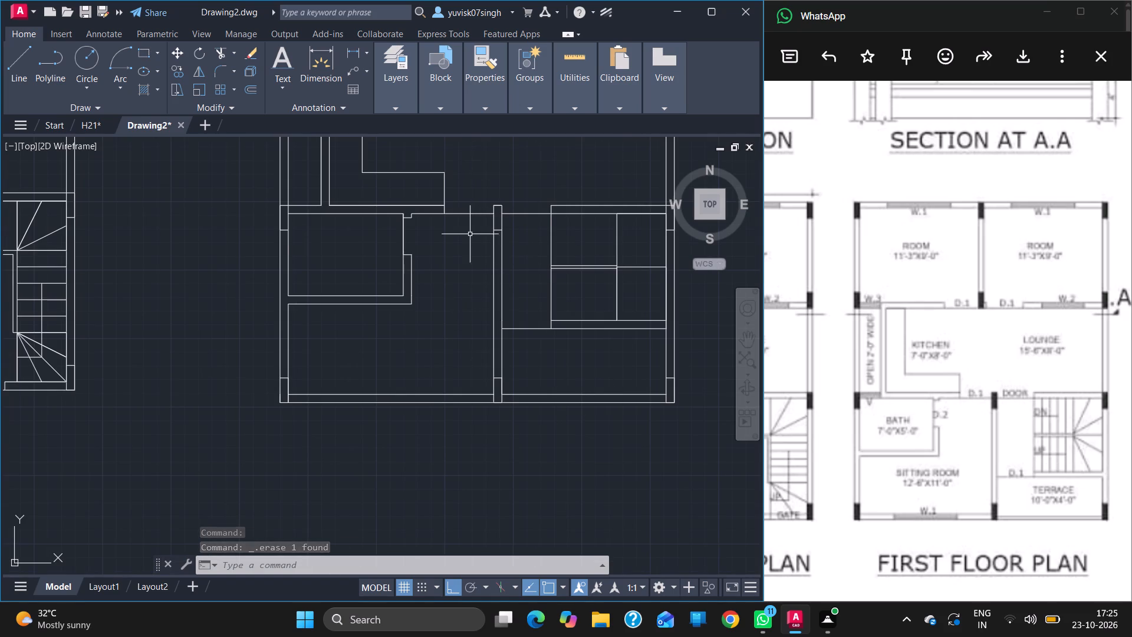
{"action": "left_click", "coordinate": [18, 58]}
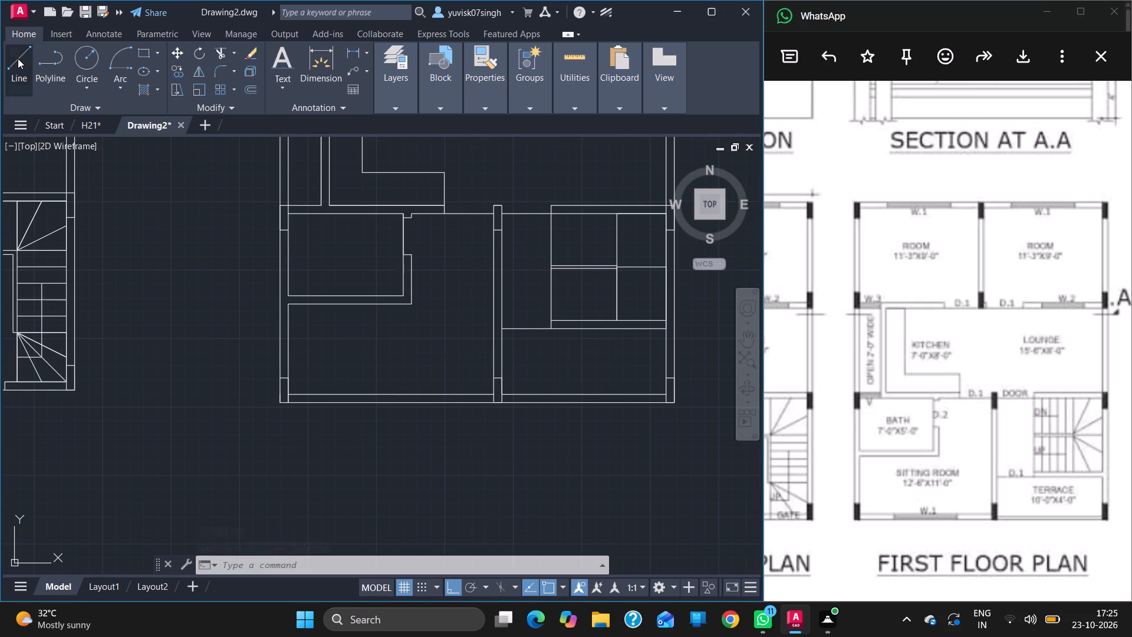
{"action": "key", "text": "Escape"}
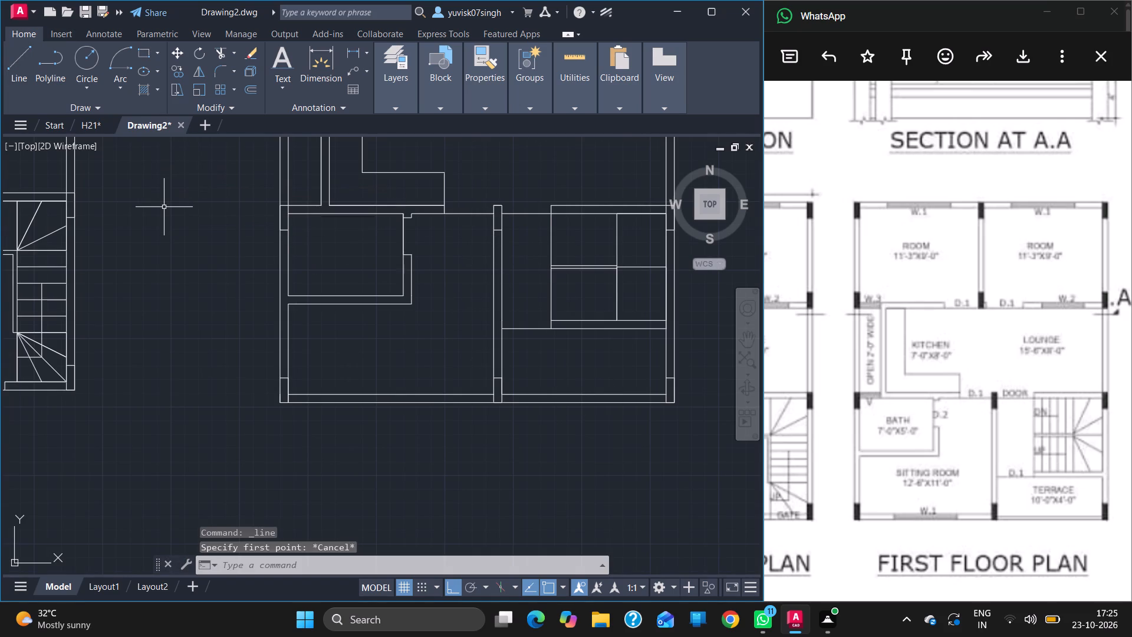
Draw a horizontal line along the stair's top edge from its left vertical to the middle vertical.
{"action": "key", "text": "o"}
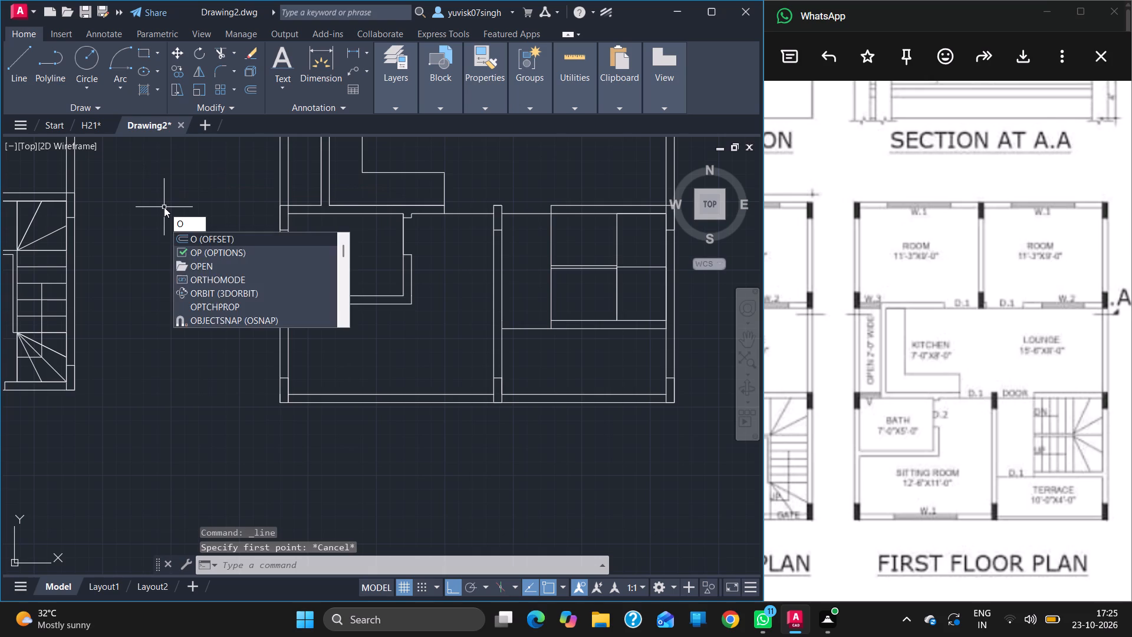
{"action": "key", "text": "Escape"}
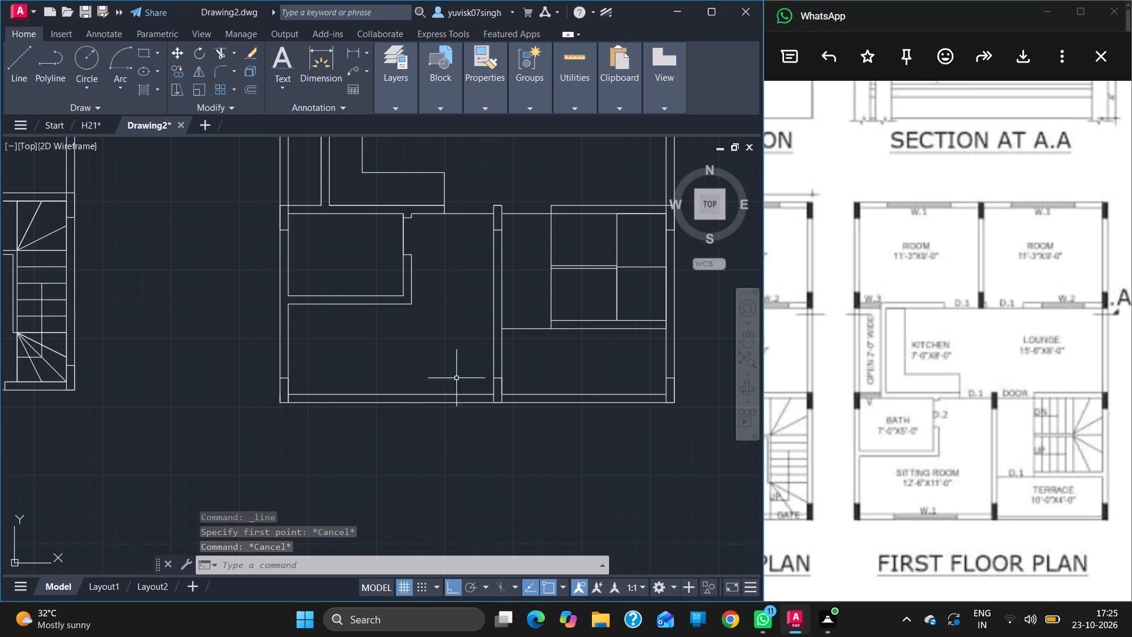
{"action": "left_click", "coordinate": [10, 80]}
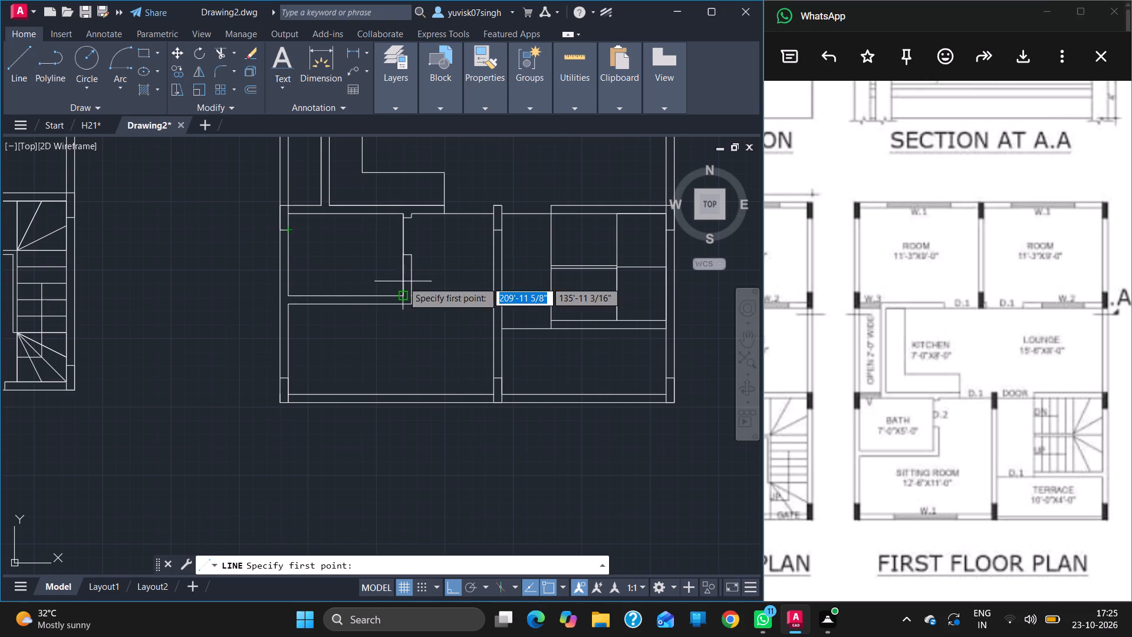
{"action": "left_click_drag", "start_coordinate": [551, 216], "coordinate": [579, 212]}
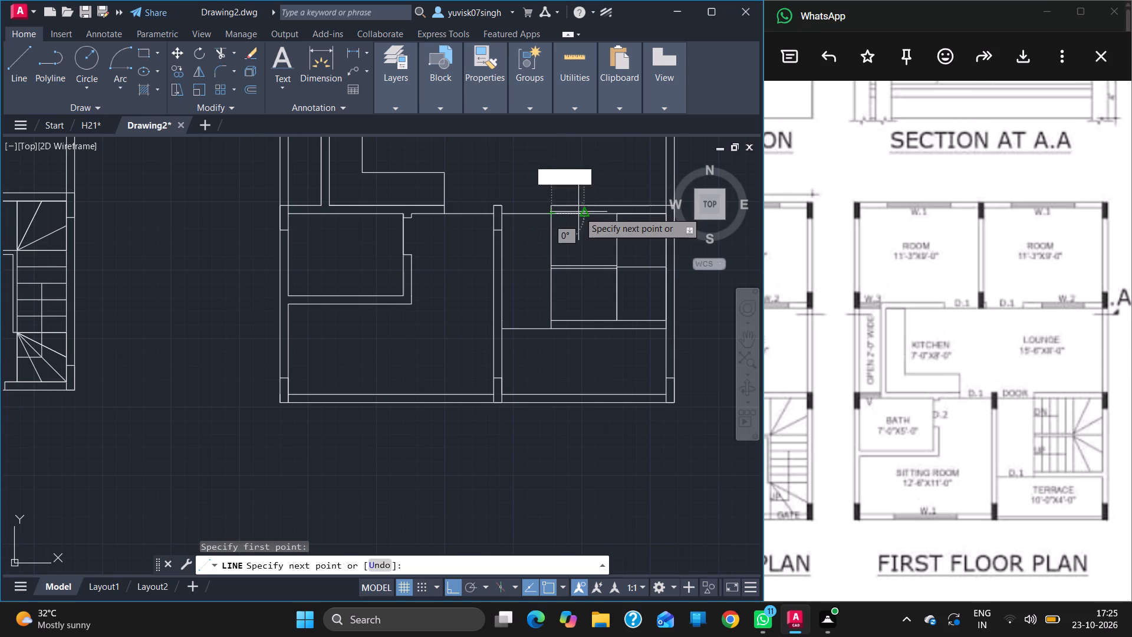
{"action": "left_click_drag", "start_coordinate": [579, 212], "coordinate": [616, 215]}
{"action": "left_click", "coordinate": [616, 215]}
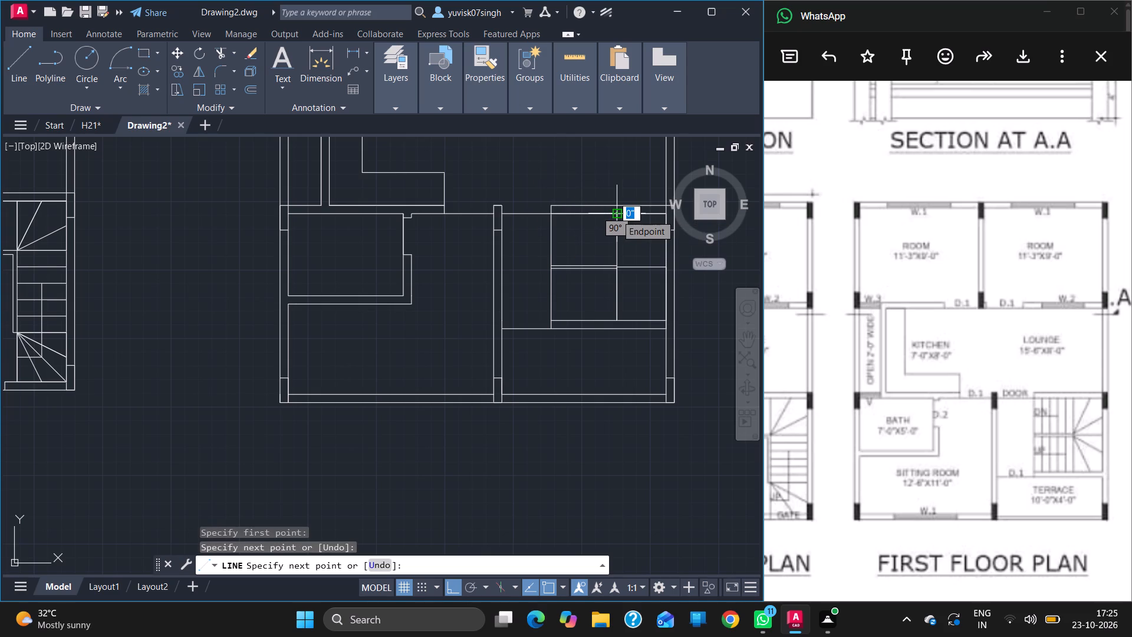
{"action": "key", "text": "Escape"}
Divide the new line along the stair's top edge into 5 equal segments.
{"action": "key", "text": "o"}
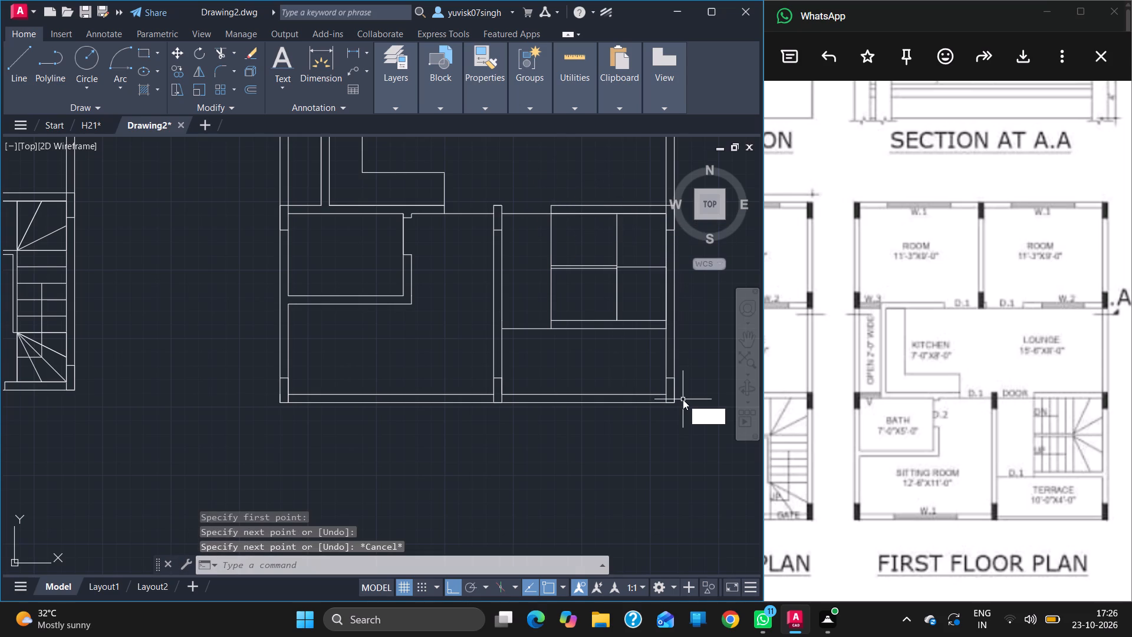
{"action": "key", "text": "BackSpace"}
{"action": "type", "text": "DI"}
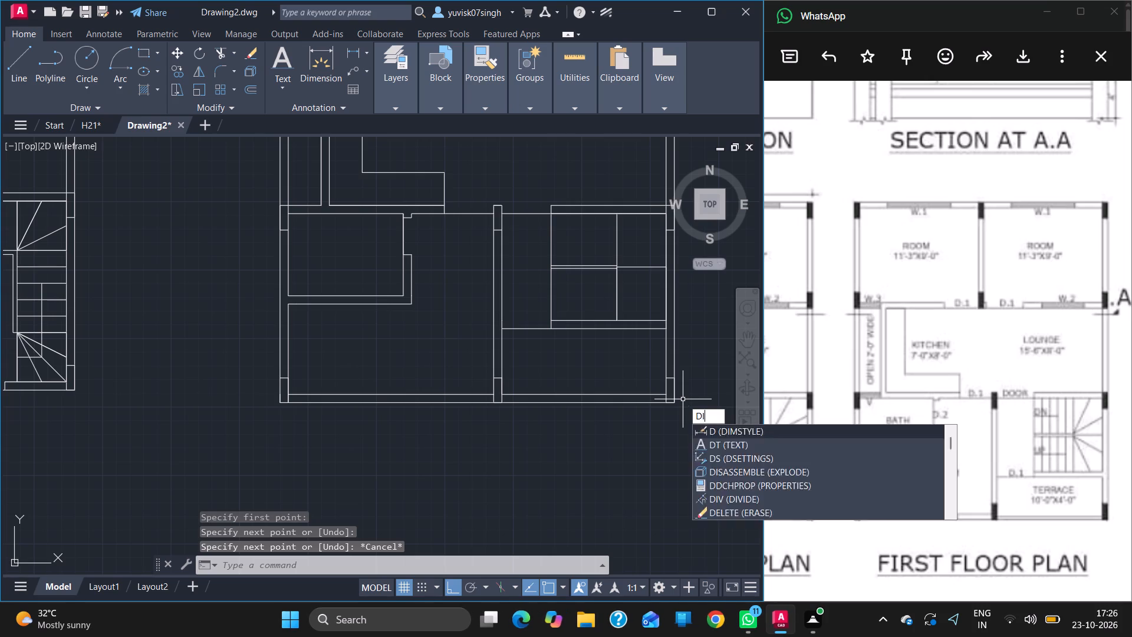
{"action": "key", "text": "v"}
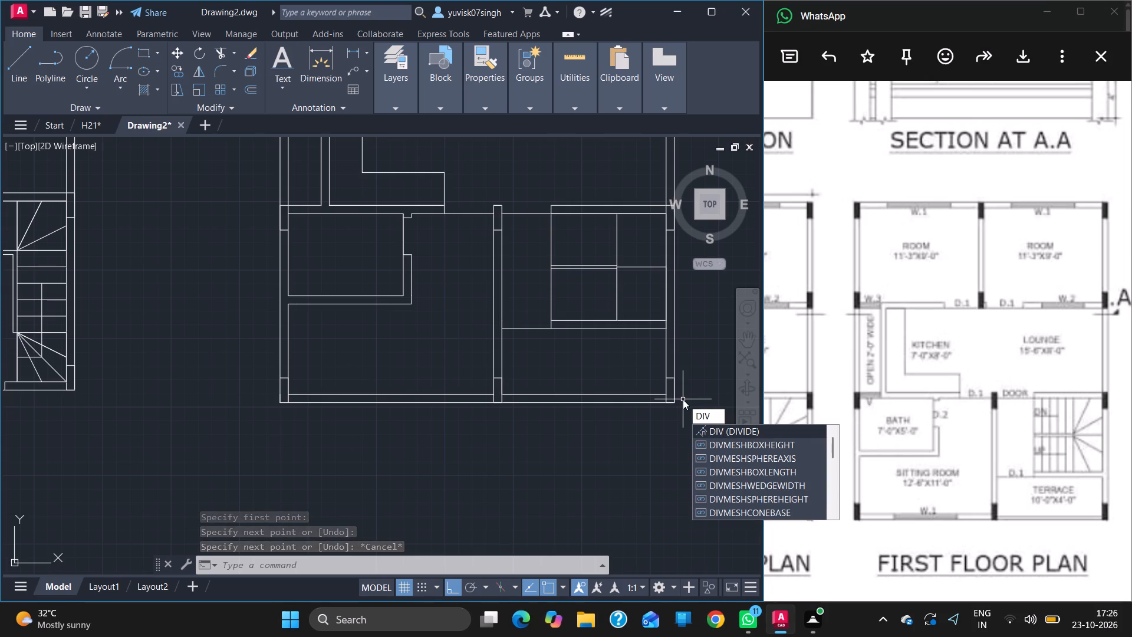
{"action": "key", "text": "Return"}
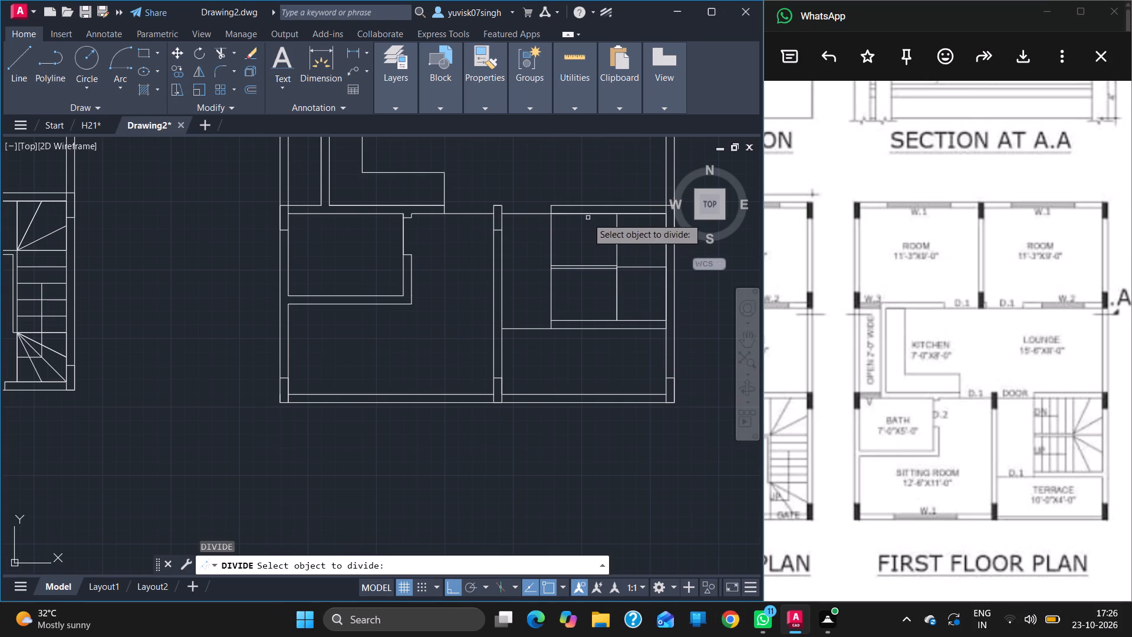
{"action": "left_click", "coordinate": [584, 214]}
{"action": "key", "text": "5"}
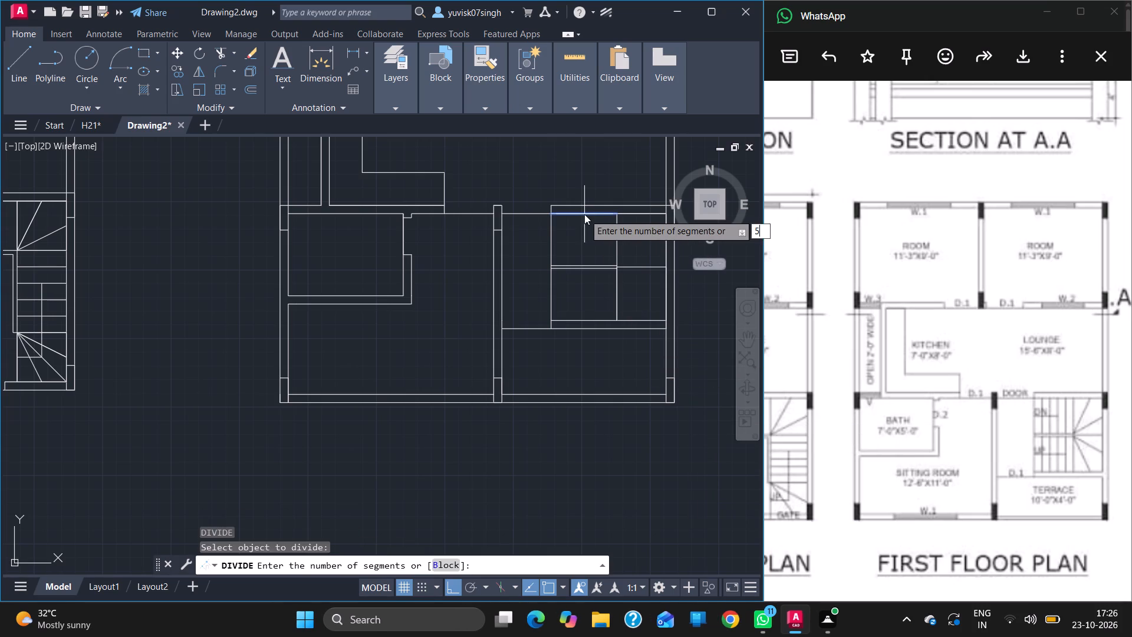
{"action": "key", "text": "Return"}
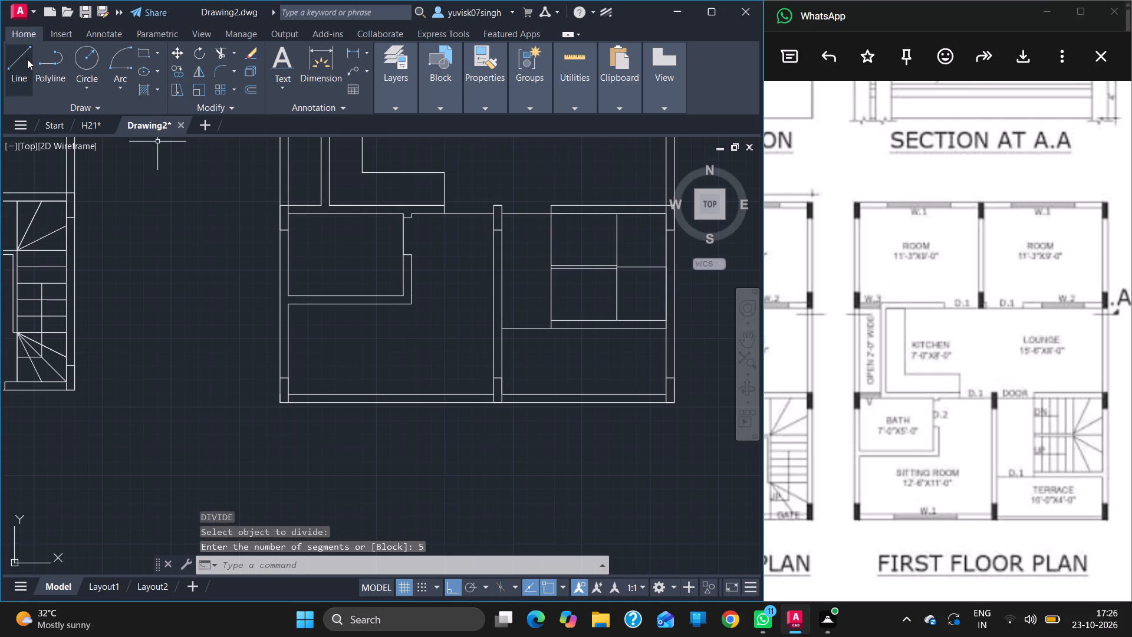
Check the first segment's width with a trial line from its division point to the stair's left vertical.
{"action": "left_click", "coordinate": [27, 59]}
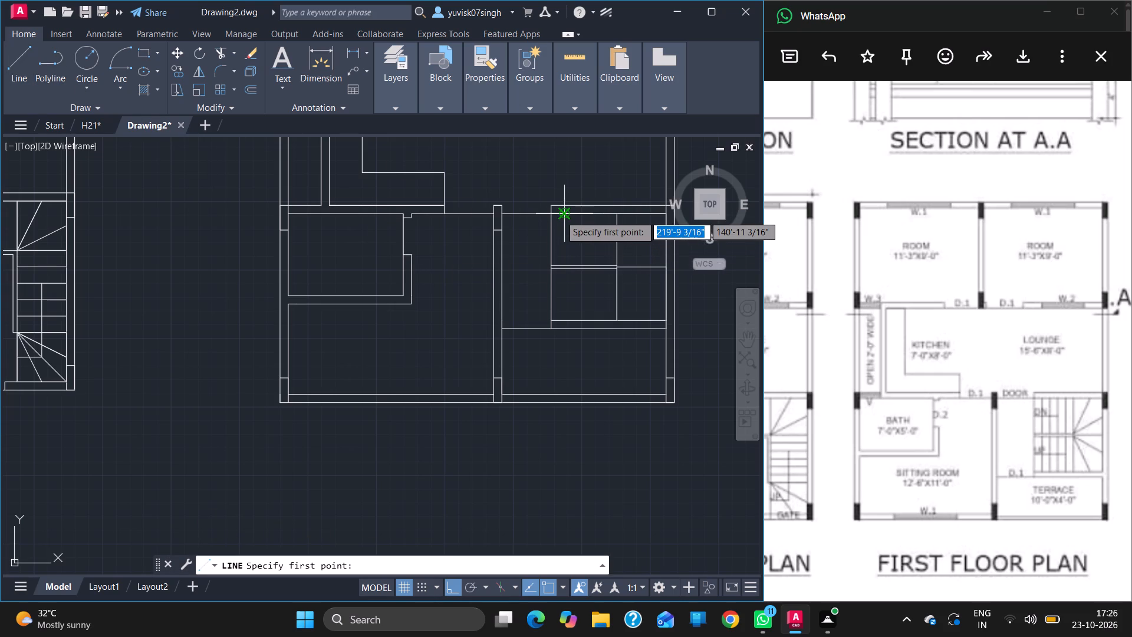
{"action": "left_click_drag", "start_coordinate": [560, 215], "coordinate": [552, 215]}
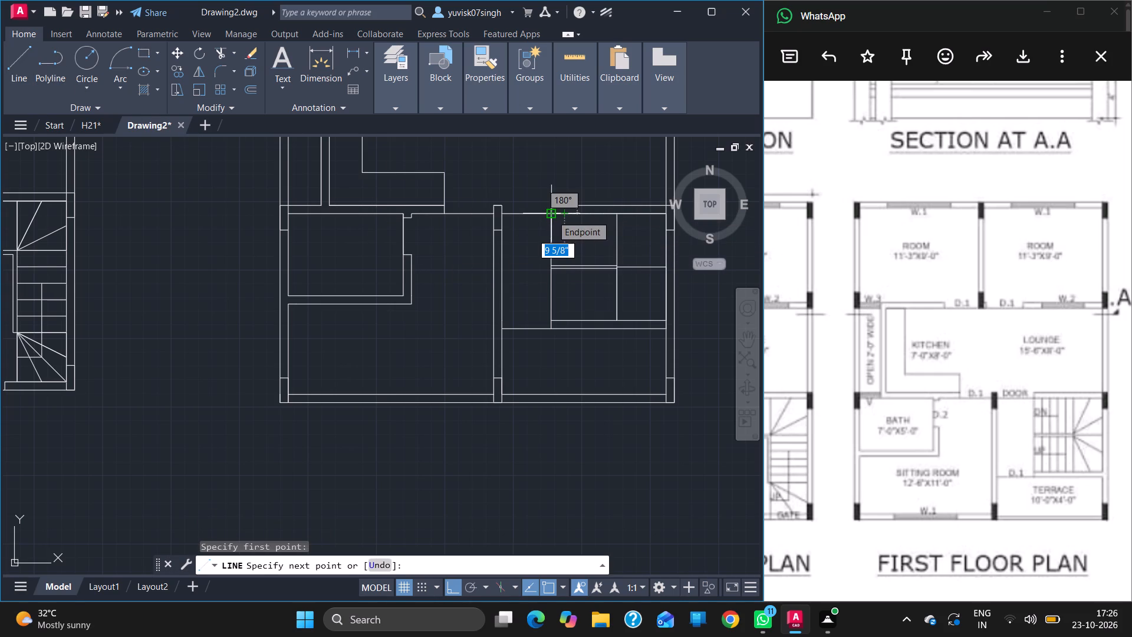
{"action": "left_click_drag", "start_coordinate": [552, 215], "coordinate": [333, 228]}
{"action": "key", "text": "Escape"}
Draw a 1' horizontal line from the top of the stair's middle vertical towards the outer wall.
{"action": "left_click", "coordinate": [18, 77]}
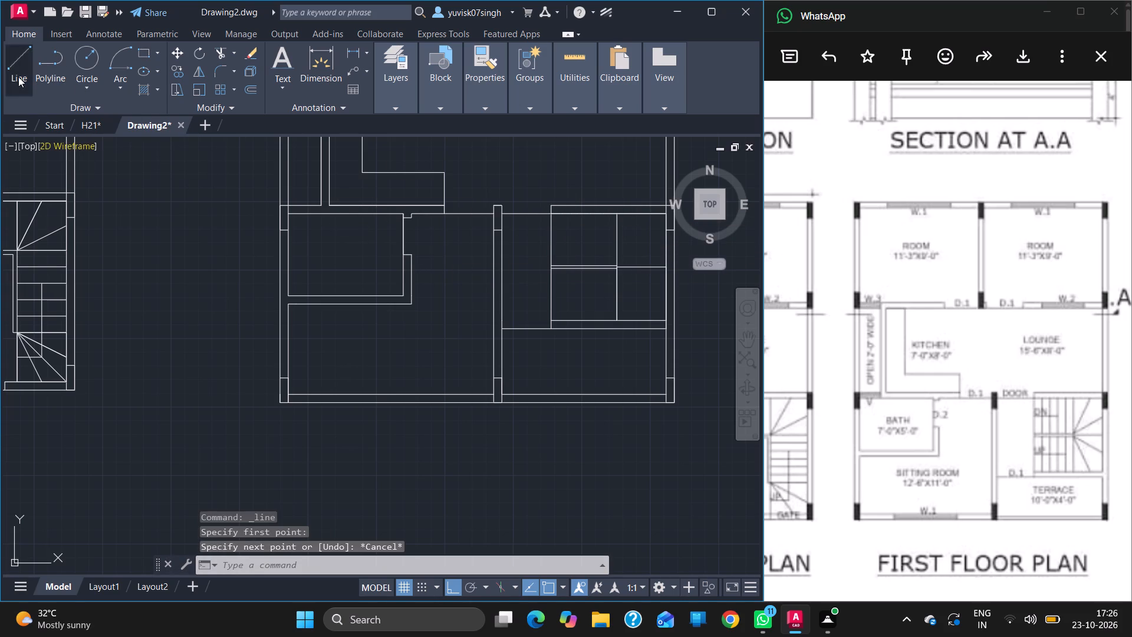
{"action": "left_click", "coordinate": [664, 215]}
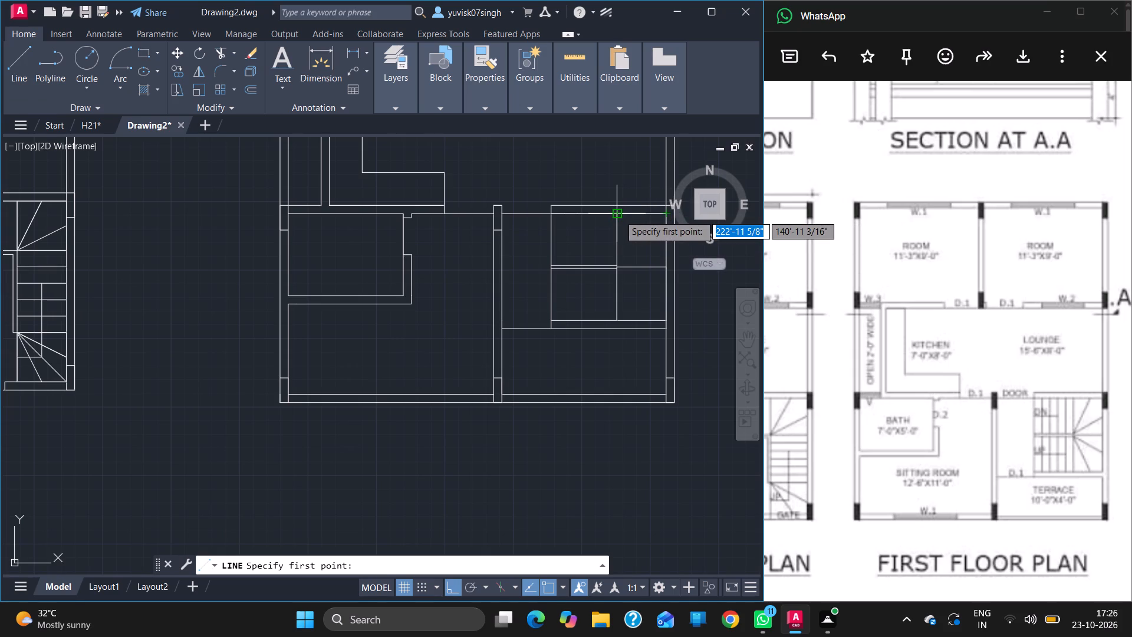
{"action": "left_click_drag", "start_coordinate": [619, 215], "coordinate": [634, 215]}
{"action": "type", "text": "1'"}
{"action": "key", "text": "Return"}
{"action": "key", "text": "Escape"}
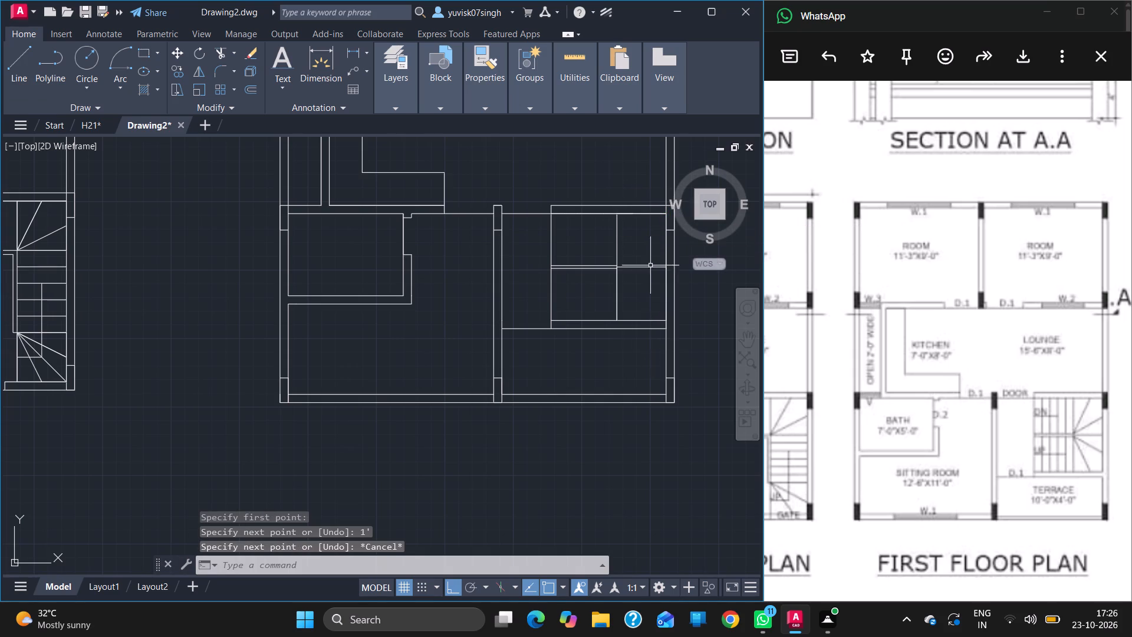
Draw a 6'-6" vertical line from the end of the 1' line down to the stair's lower edge.
{"action": "left_click", "coordinate": [9, 87]}
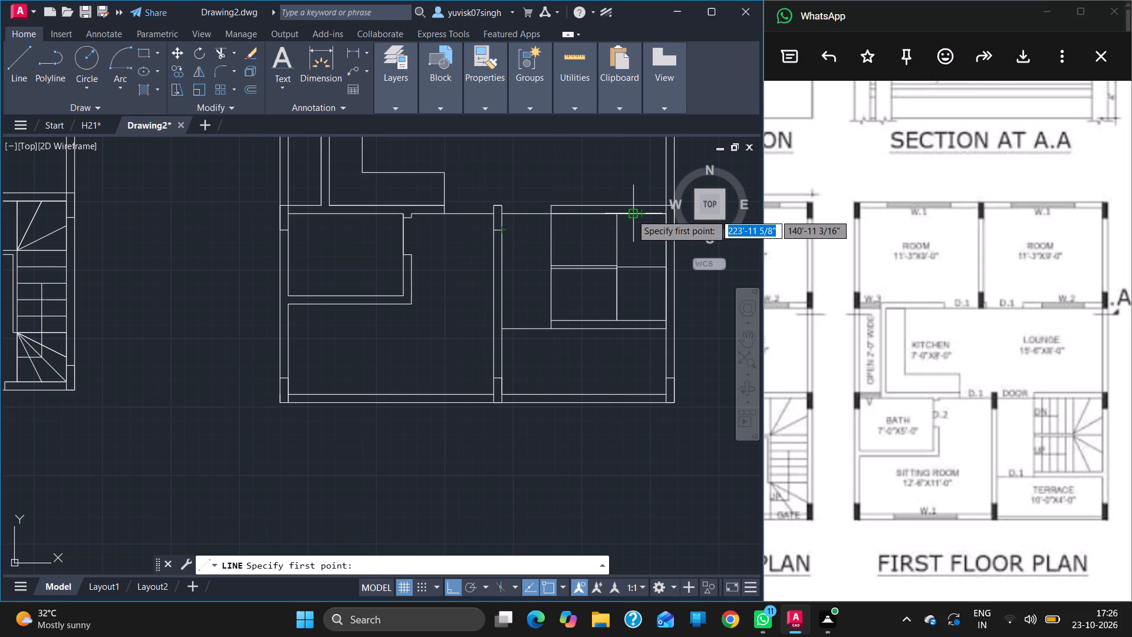
{"action": "left_click_drag", "start_coordinate": [631, 214], "coordinate": [633, 317]}
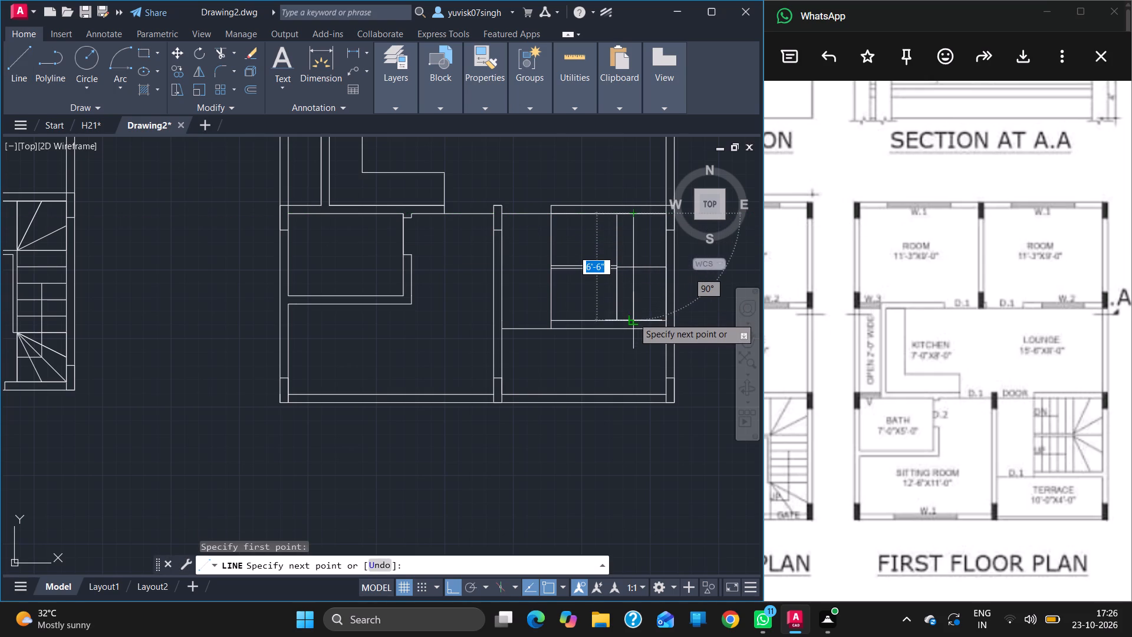
{"action": "left_click", "coordinate": [633, 317]}
{"action": "key", "text": "Escape"}
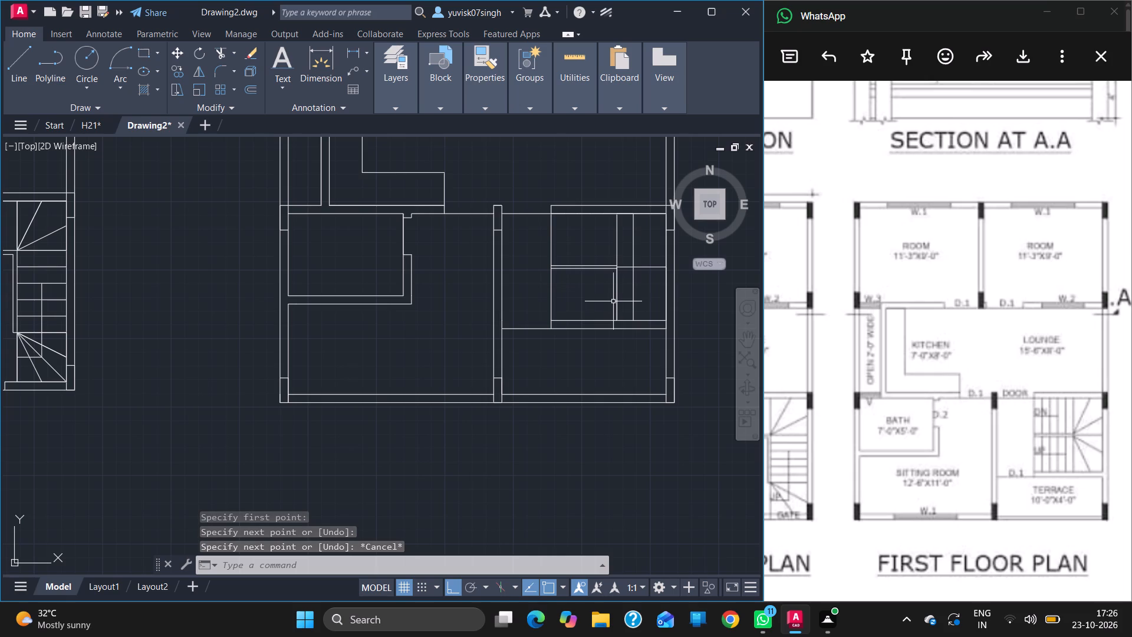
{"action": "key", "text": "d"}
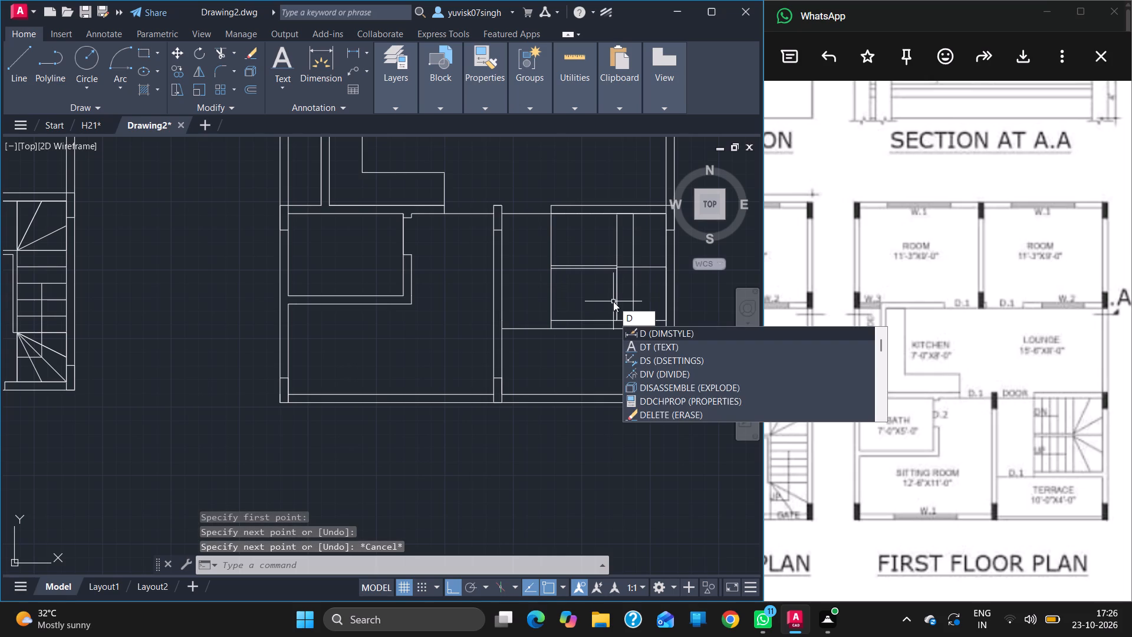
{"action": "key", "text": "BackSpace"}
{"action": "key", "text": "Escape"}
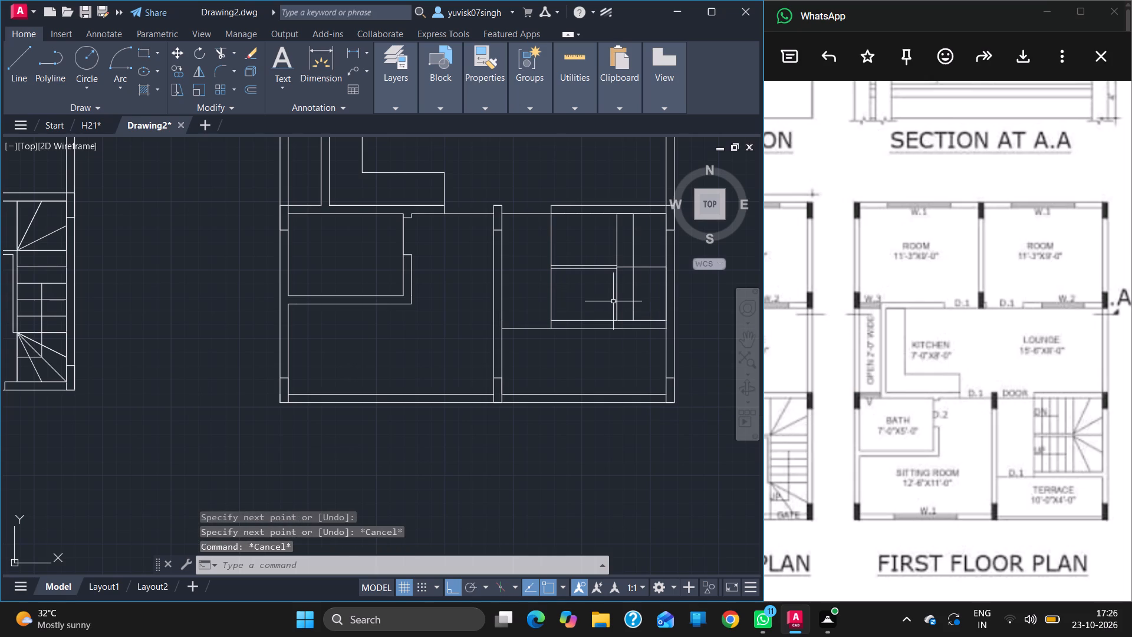
Delete the overlapping lines that form the stair's original middle vertical.
{"action": "left_click", "coordinate": [617, 297]}
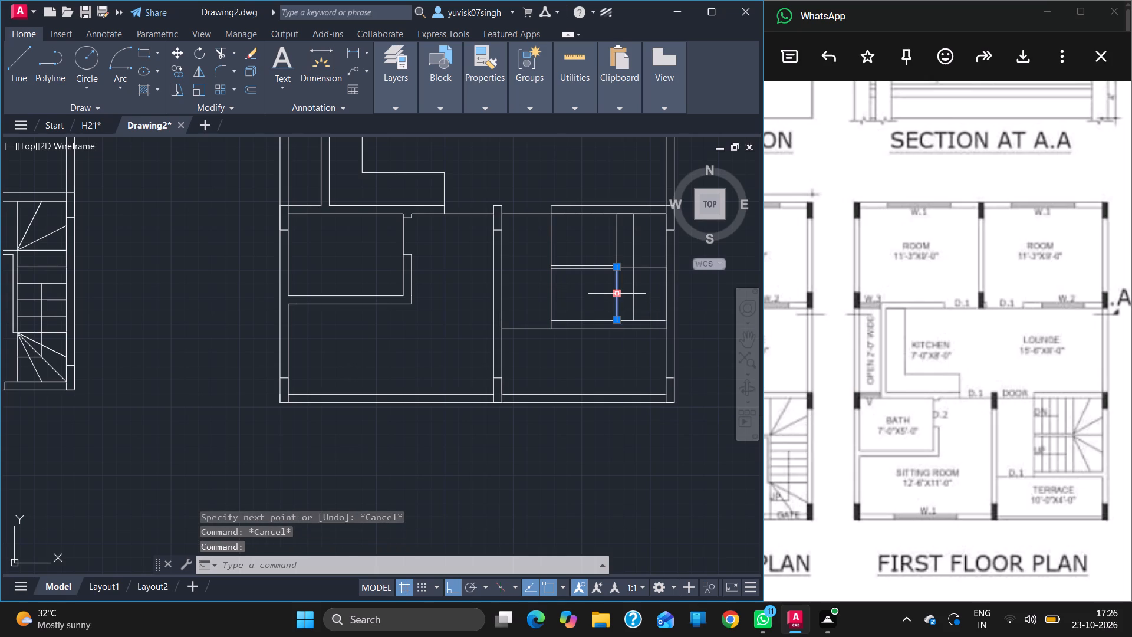
{"action": "key", "text": "Delete"}
{"action": "left_click", "coordinate": [618, 298]}
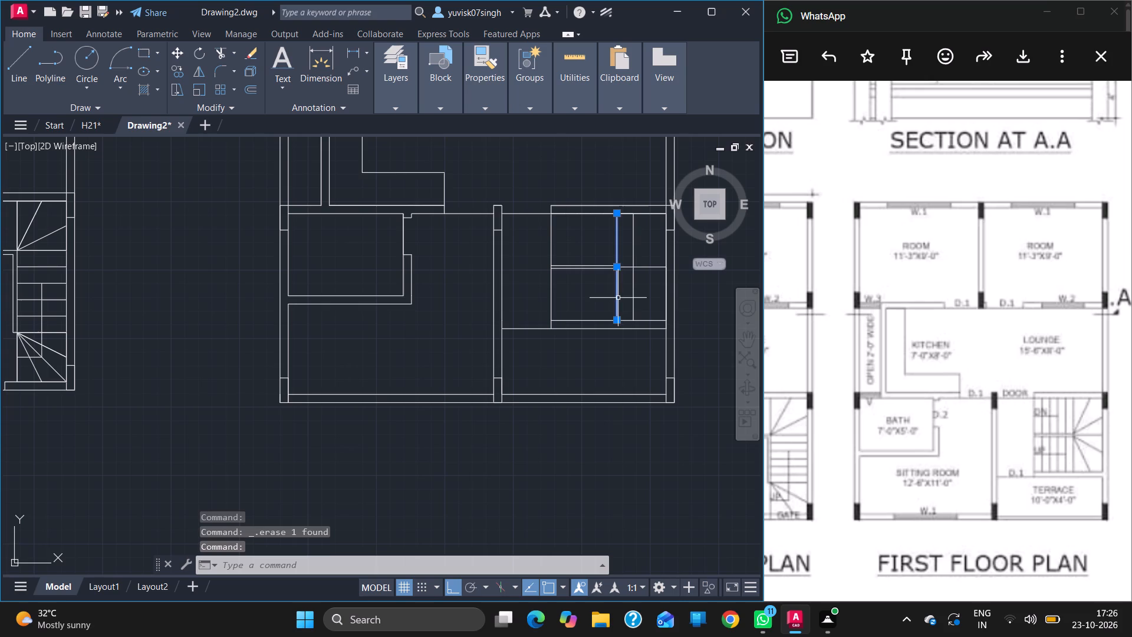
{"action": "key", "text": "Delete"}
Stretch the right ends of both divider lines to the new stair vertical, making each 5' long.
{"action": "scroll", "coordinate": [606, 226], "scroll_direction": "up", "scroll_amount": 2, "text": "ctrl"}
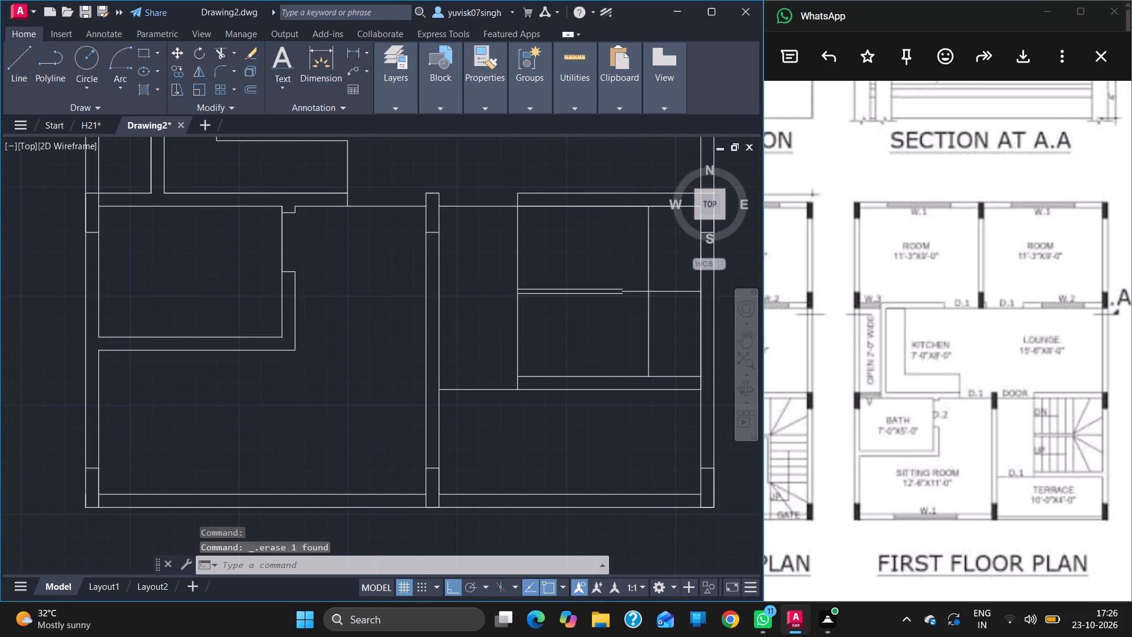
{"action": "left_click", "coordinate": [629, 327]}
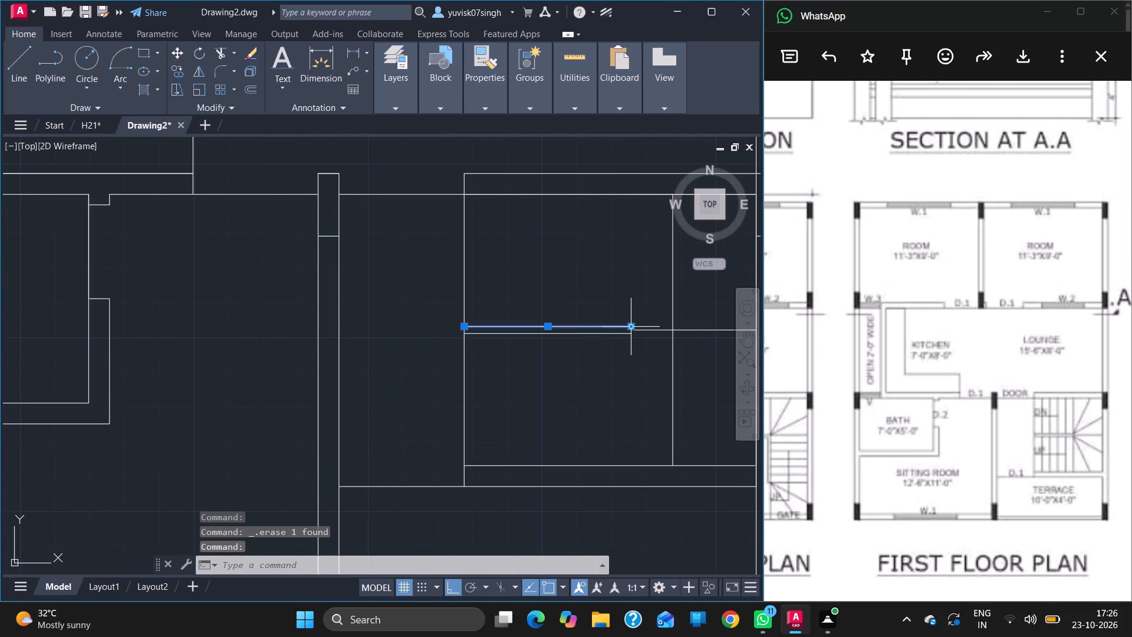
{"action": "left_click", "coordinate": [629, 327]}
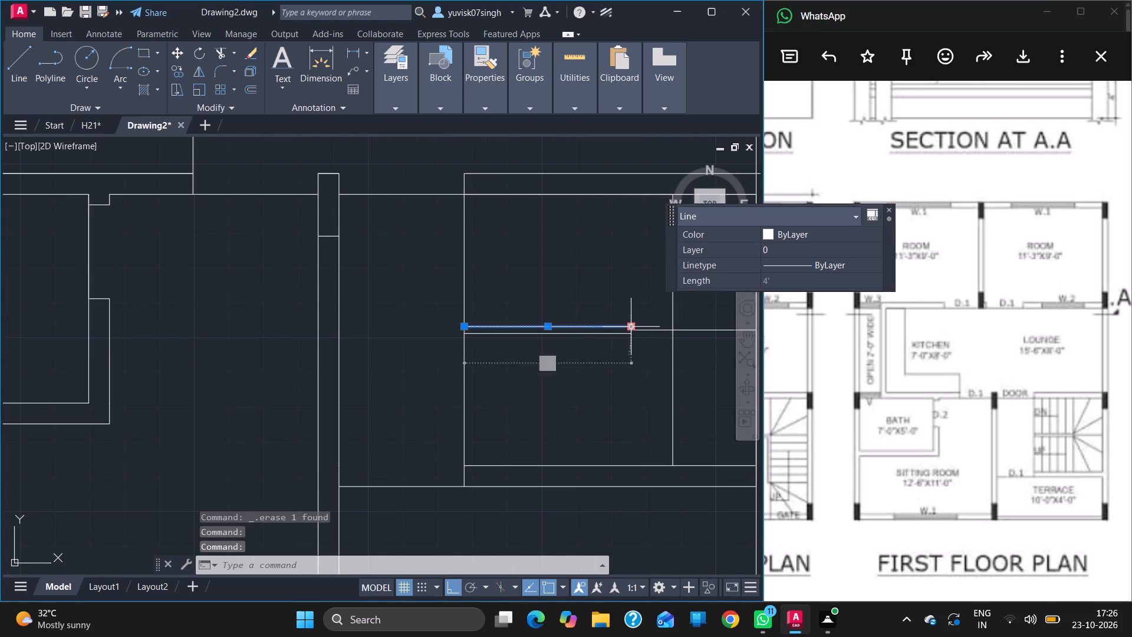
{"action": "left_click_drag", "start_coordinate": [632, 326], "coordinate": [672, 325]}
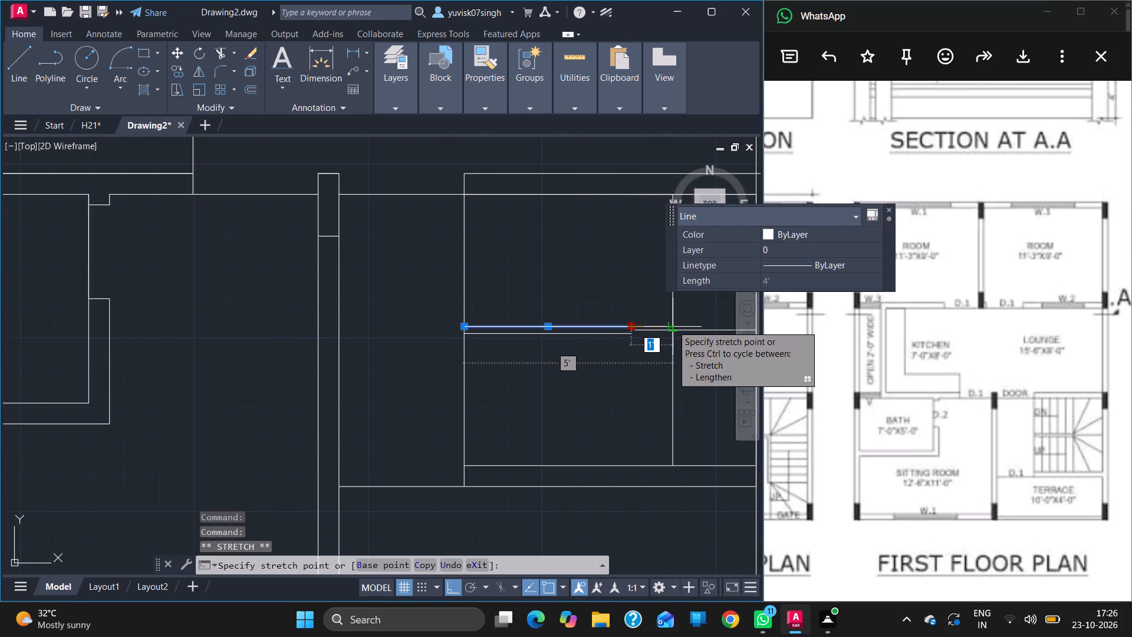
{"action": "left_click_drag", "start_coordinate": [672, 325], "coordinate": [627, 334]}
{"action": "left_click", "coordinate": [627, 334]}
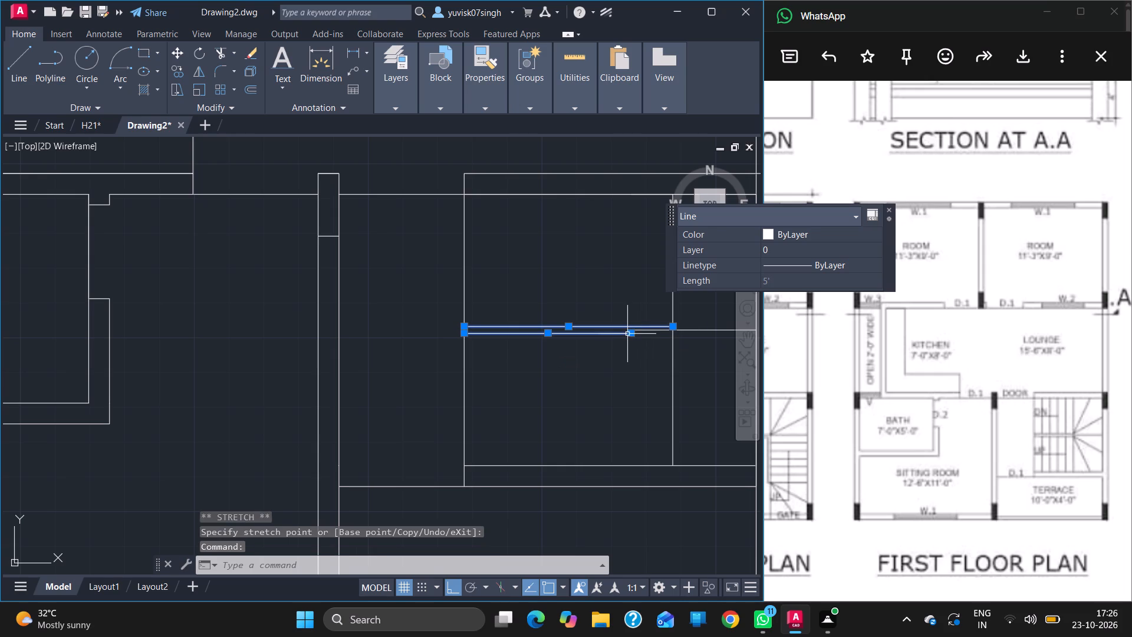
{"action": "left_click_drag", "start_coordinate": [630, 334], "coordinate": [670, 334]}
{"action": "left_click_drag", "start_coordinate": [670, 334], "coordinate": [649, 328]}
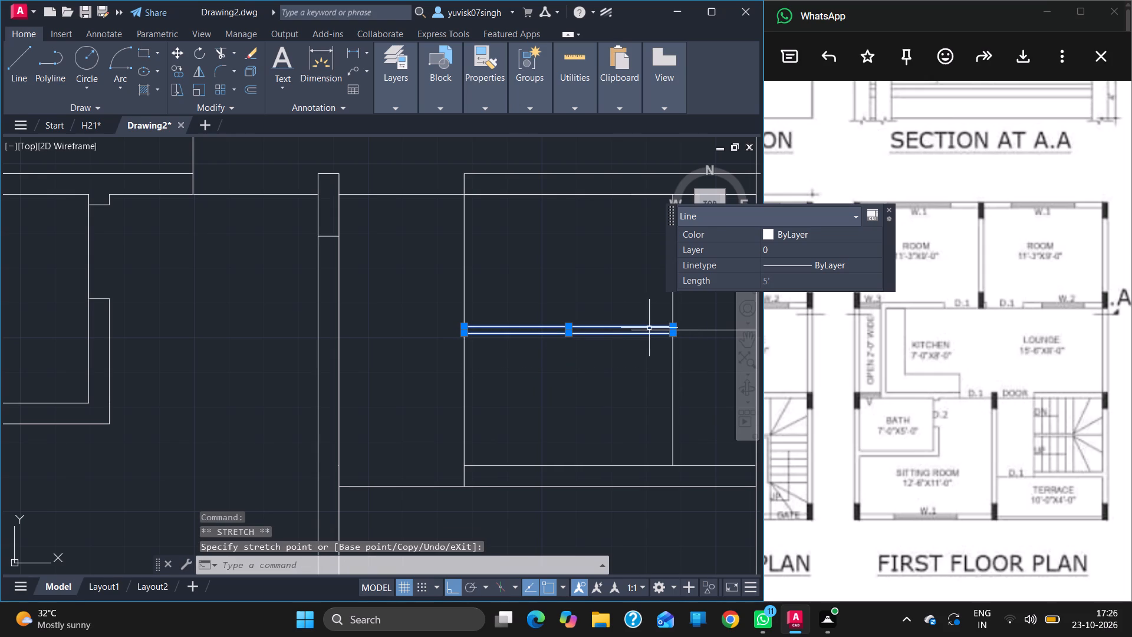
Stretch the left end of the single horizontal centre line by 1' so it starts at the new stair vertical.
{"action": "left_click_drag", "start_coordinate": [649, 328], "coordinate": [650, 329]}
{"action": "left_click", "coordinate": [650, 329]}
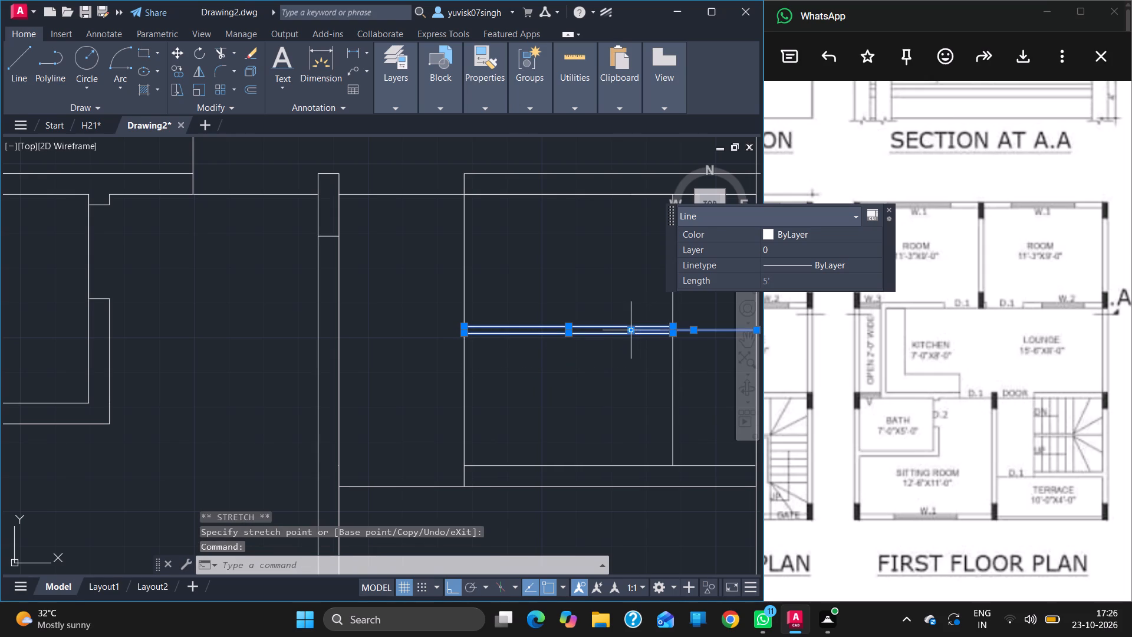
{"action": "left_click_drag", "start_coordinate": [633, 330], "coordinate": [672, 330]}
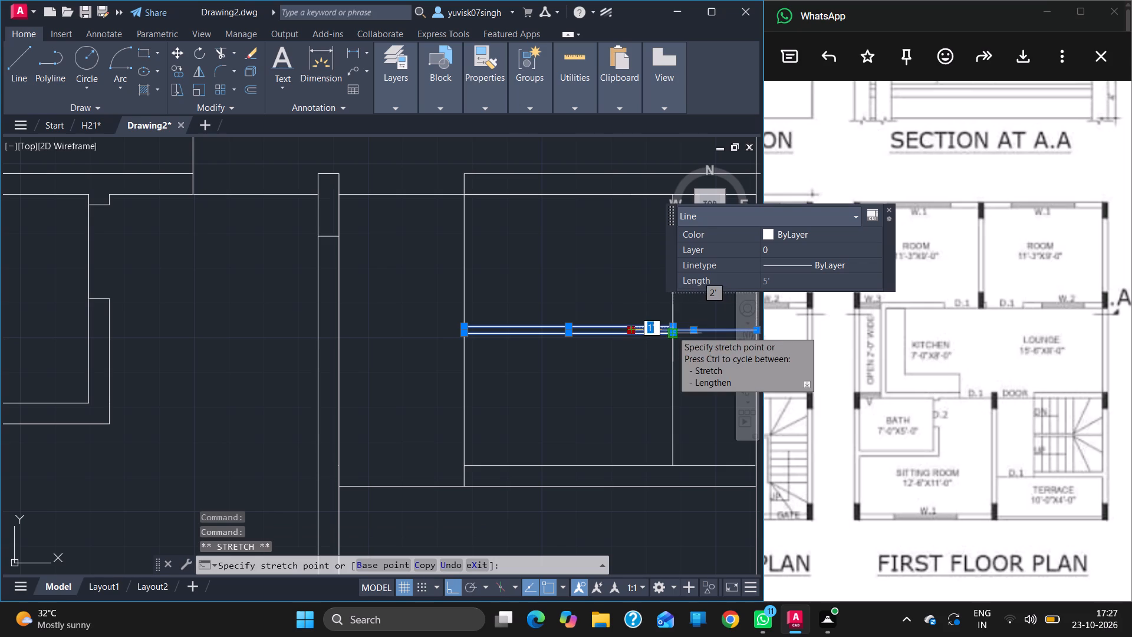
{"action": "scroll", "coordinate": [672, 330], "scroll_direction": "up", "scroll_amount": 2, "text": "ctrl"}
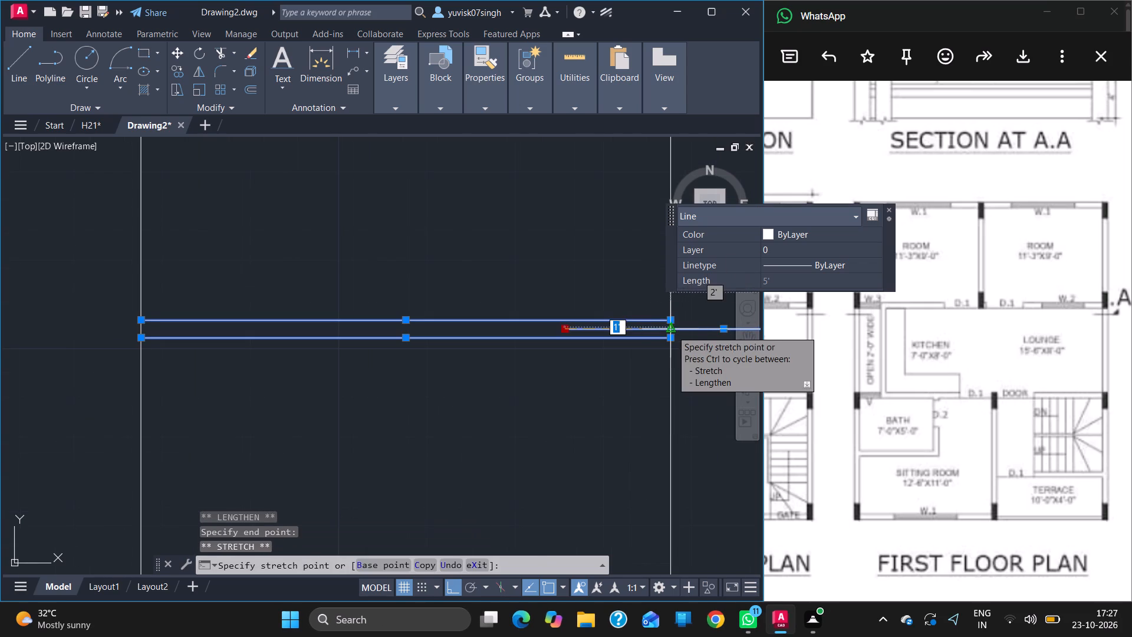
{"action": "left_click", "coordinate": [672, 330]}
{"action": "key", "text": "Escape"}
Draw a line along the stair's upper edge, doubling back to draw two full-height tread lines at 1' spacing from the landing line.
{"action": "scroll", "coordinate": [597, 289], "scroll_direction": "down", "scroll_amount": 4, "text": "ctrl"}
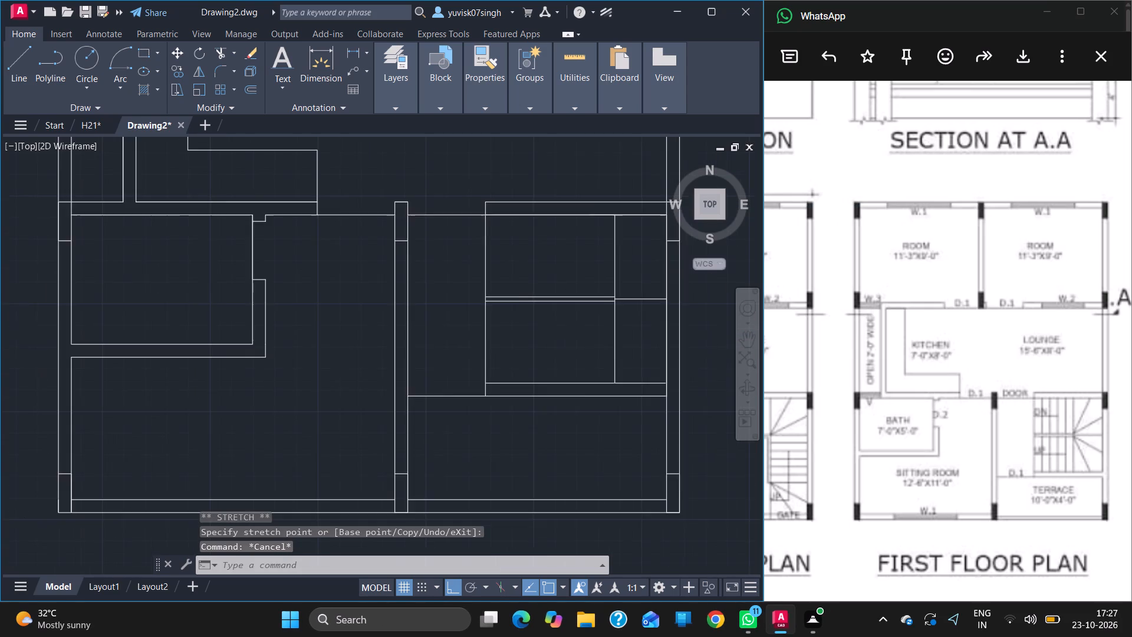
{"action": "scroll", "coordinate": [574, 257], "scroll_direction": "up", "scroll_amount": 1, "text": "ctrl"}
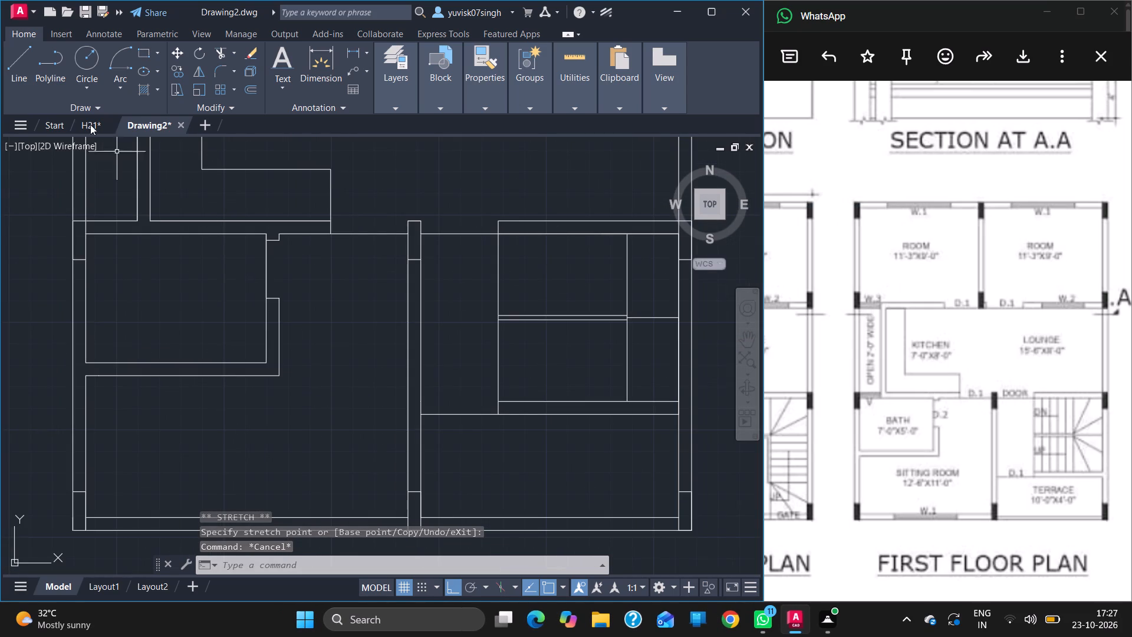
{"action": "left_click", "coordinate": [9, 44]}
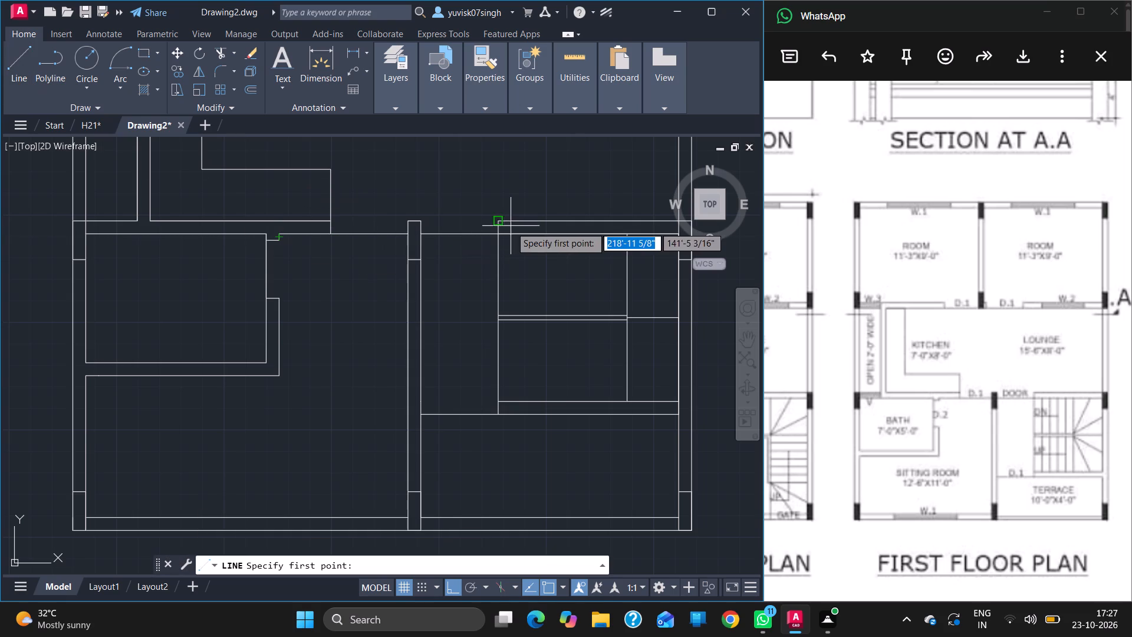
{"action": "left_click_drag", "start_coordinate": [495, 233], "coordinate": [625, 232]}
{"action": "left_click", "coordinate": [625, 232]}
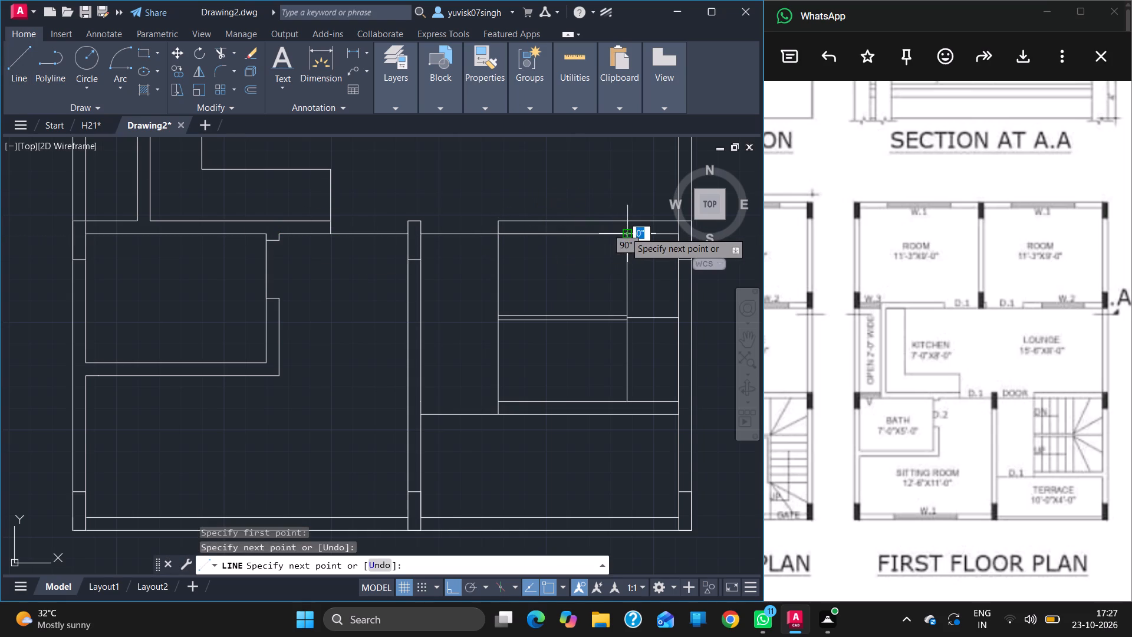
{"action": "type", "text": "1'"}
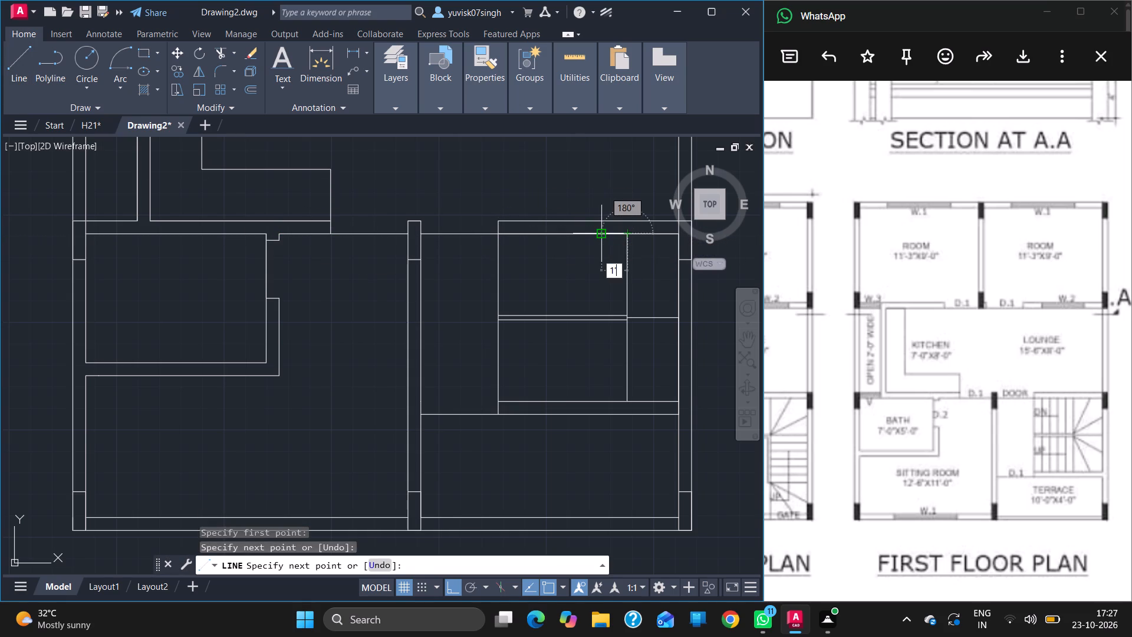
{"action": "key", "text": "Return"}
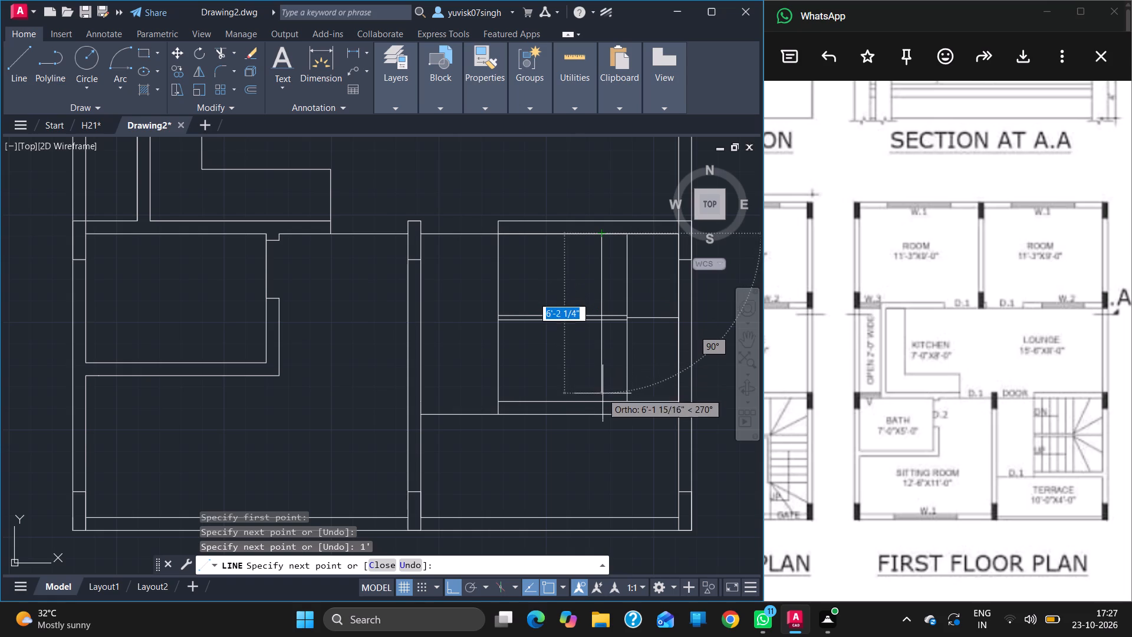
{"action": "left_click_drag", "start_coordinate": [602, 400], "coordinate": [548, 403]}
{"action": "type", "text": "1'"}
{"action": "key", "text": "Return"}
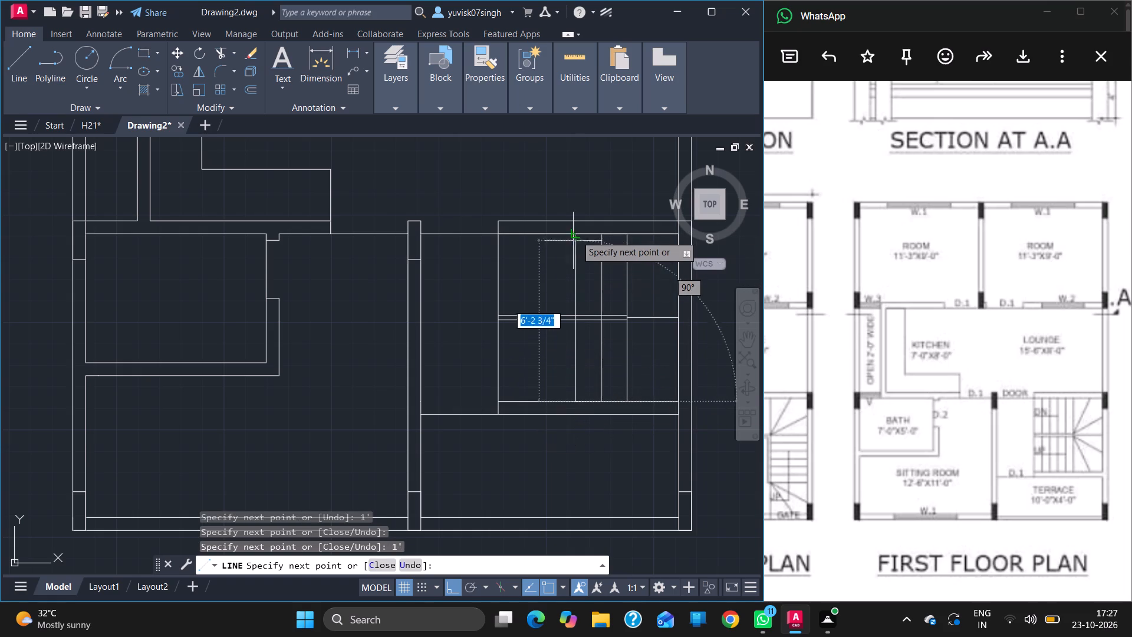
{"action": "left_click_drag", "start_coordinate": [577, 232], "coordinate": [509, 237]}
Continue the line with 1' offsets to draw the two remaining full-height tread lines towards the stair's open end.
{"action": "type", "text": "1'"}
{"action": "key", "text": "Return"}
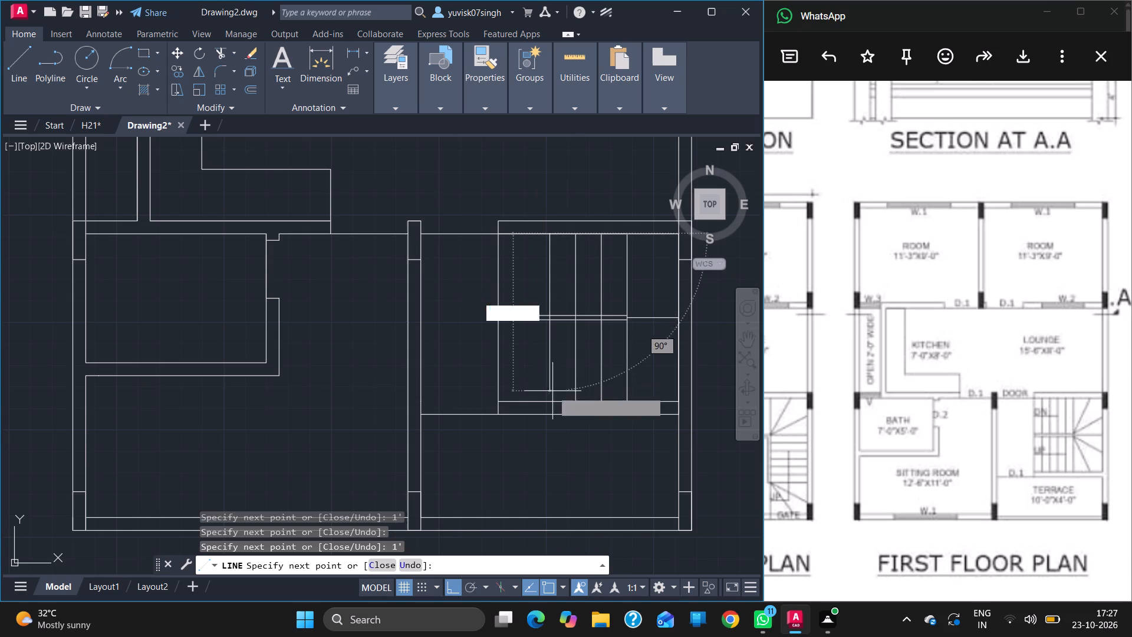
{"action": "left_click_drag", "start_coordinate": [554, 400], "coordinate": [523, 399]}
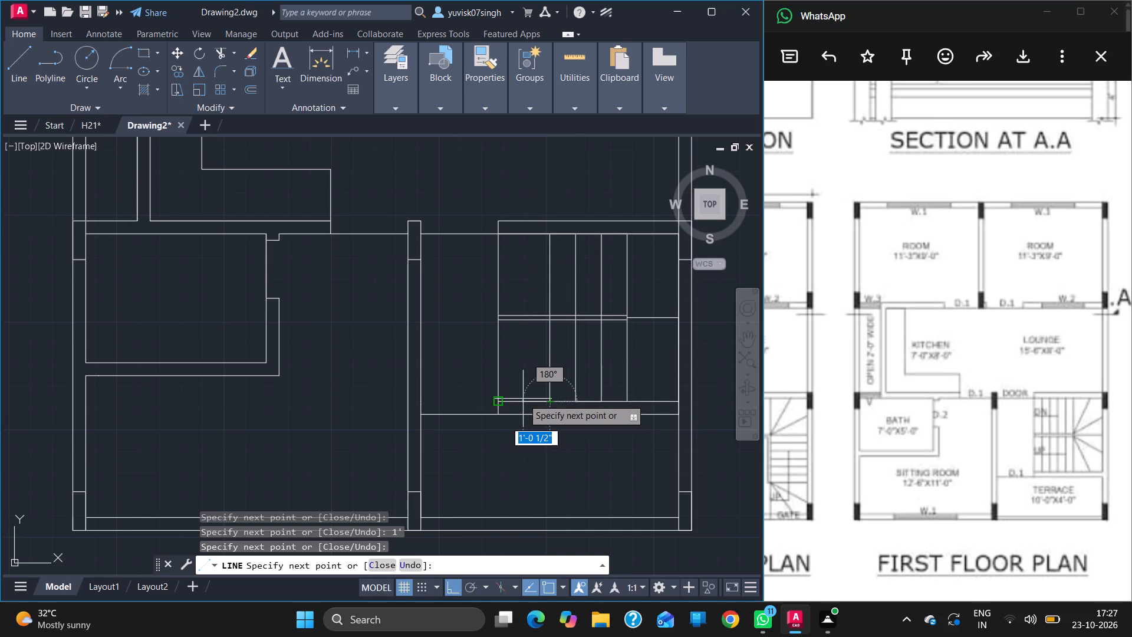
{"action": "type", "text": "1'"}
{"action": "key", "text": "Return"}
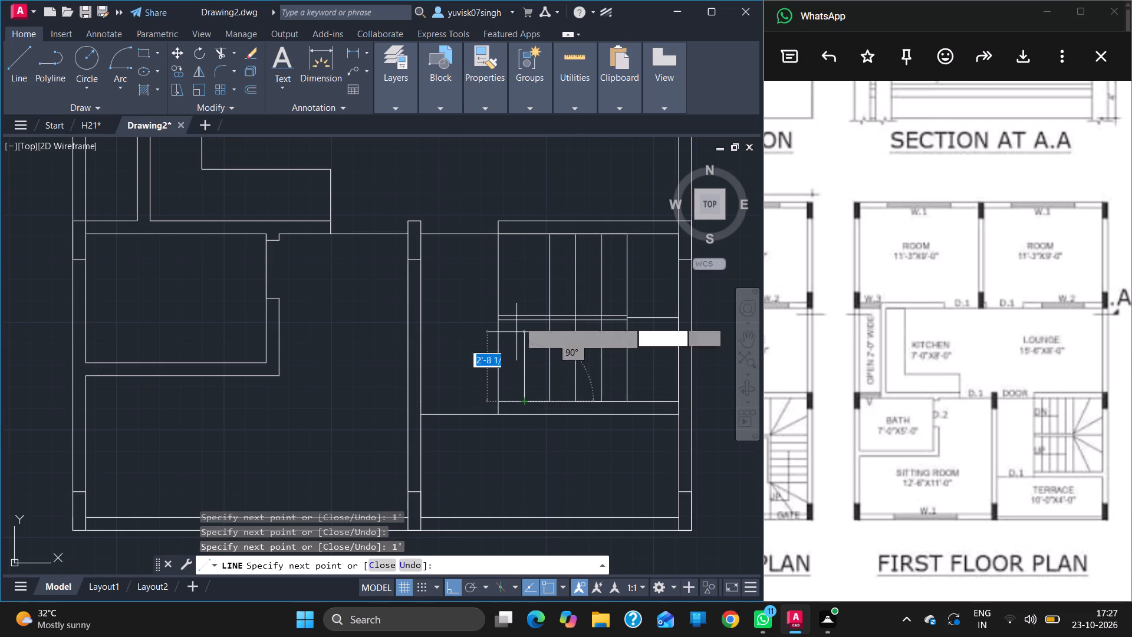
{"action": "left_click", "coordinate": [525, 235]}
{"action": "key", "text": "Escape"}
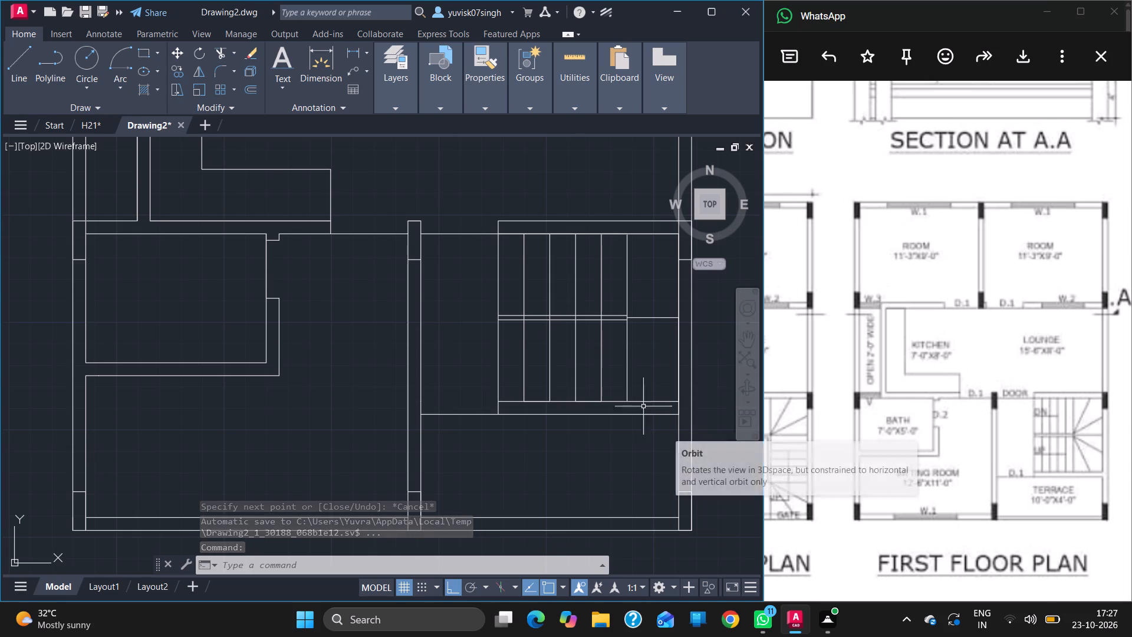
Trim the parts of the four tread lines that cross the gap between the two divider lines.
{"action": "left_click", "coordinate": [748, 336]}
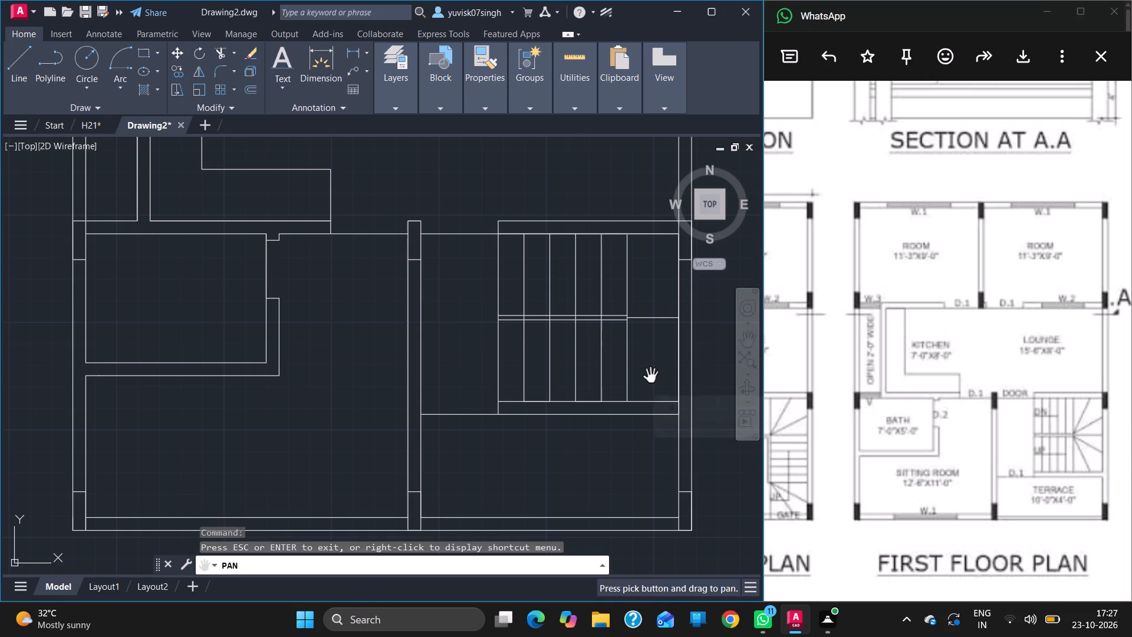
{"action": "left_click_drag", "start_coordinate": [651, 376], "coordinate": [509, 380]}
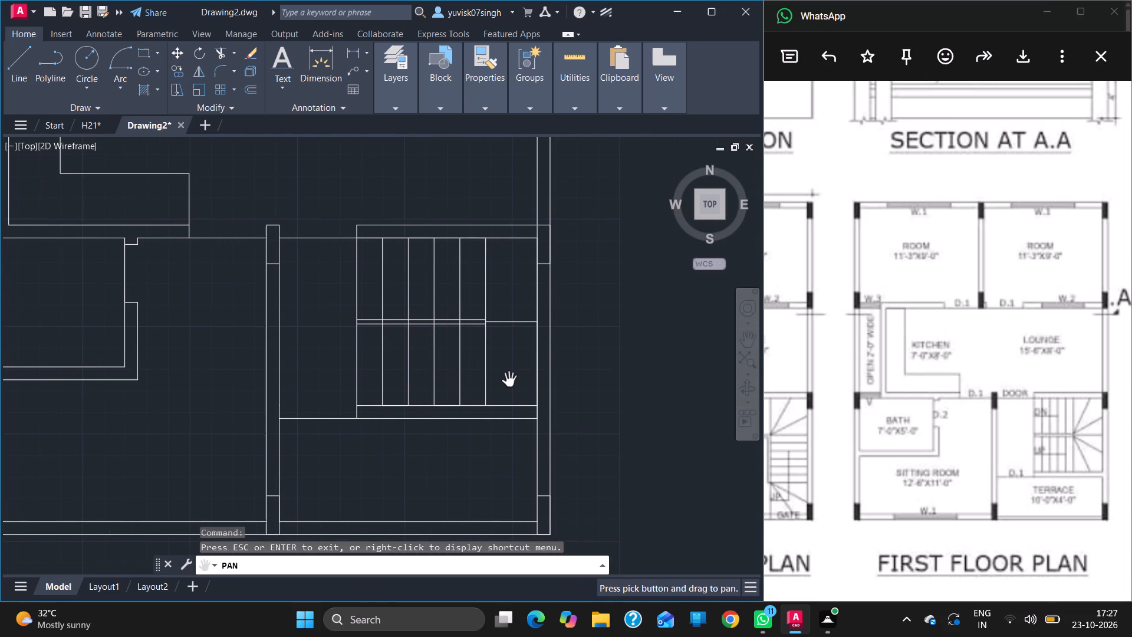
{"action": "key", "text": "Escape"}
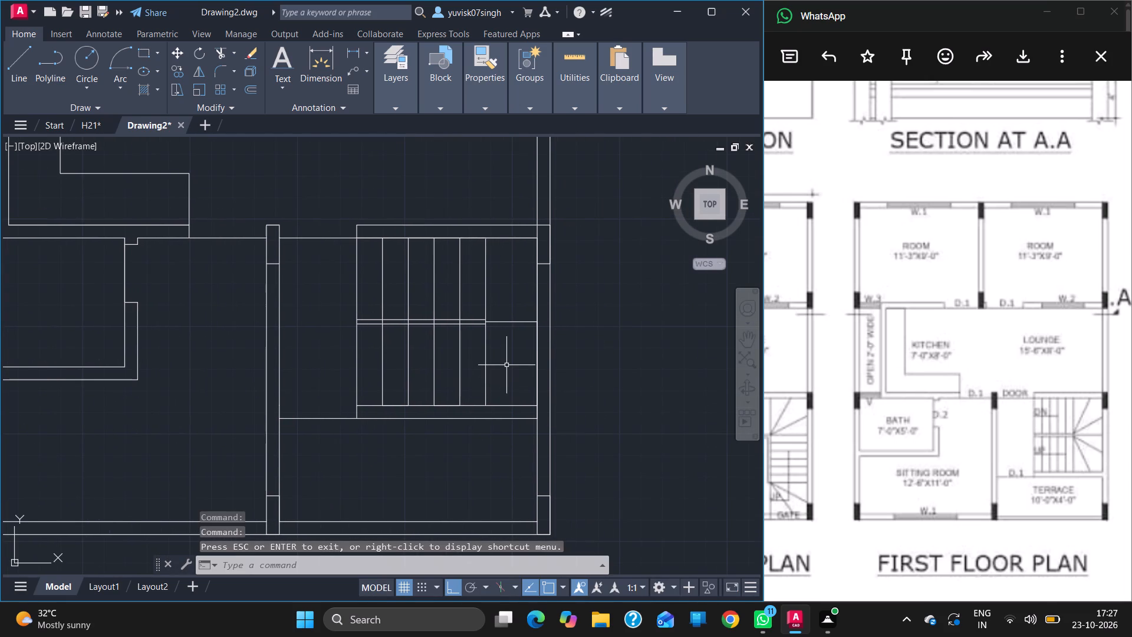
{"action": "type", "text": "TR"}
{"action": "key", "text": "Return"}
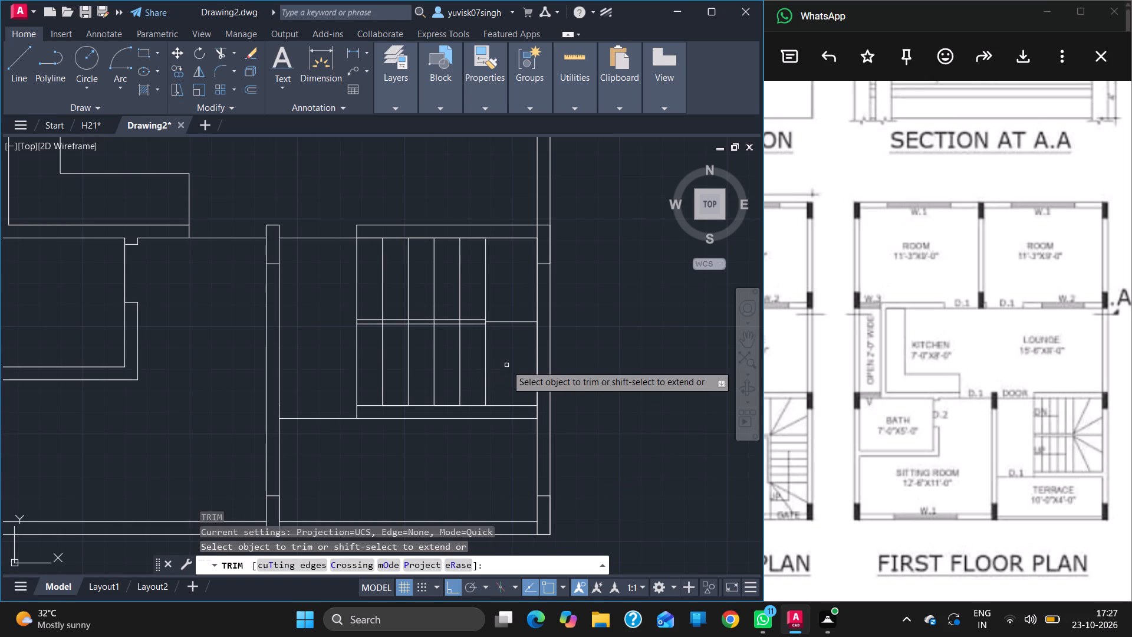
{"action": "scroll", "coordinate": [506, 363], "scroll_direction": "up", "scroll_amount": 3, "text": "ctrl"}
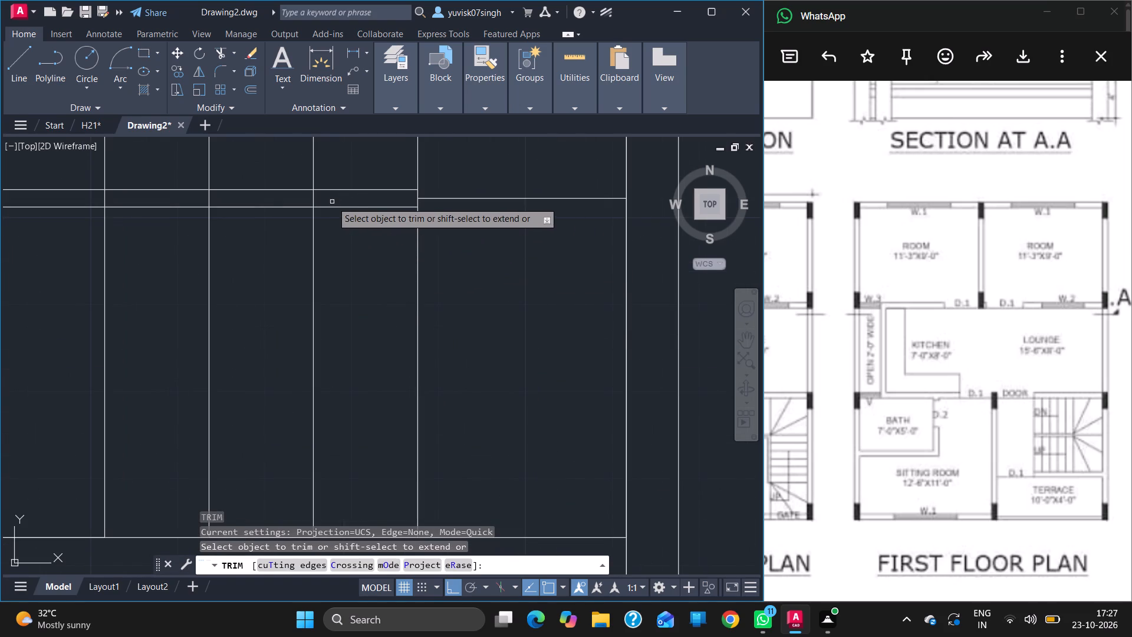
{"action": "left_click_drag", "start_coordinate": [332, 202], "coordinate": [199, 198]}
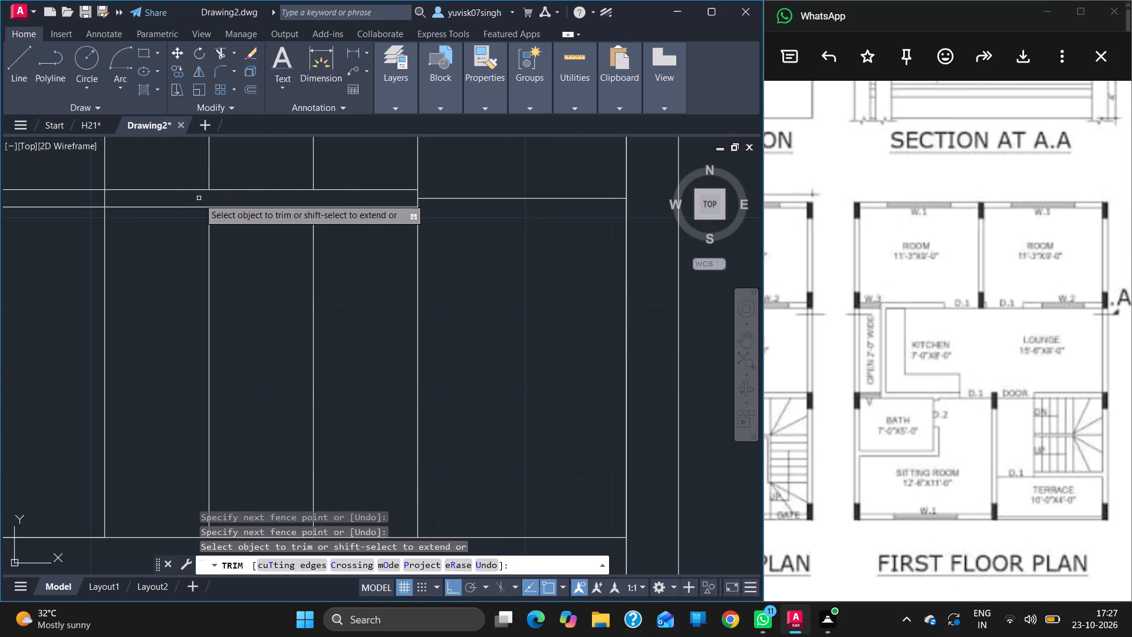
{"action": "scroll", "coordinate": [199, 198], "scroll_direction": "down", "scroll_amount": 2, "text": "ctrl"}
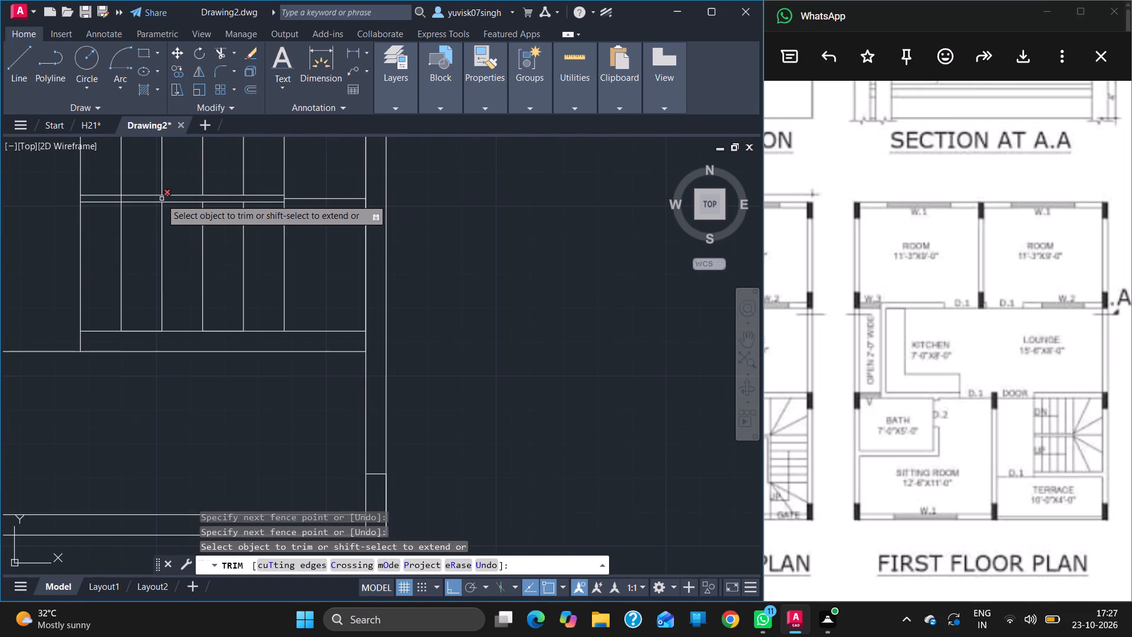
{"action": "left_click", "coordinate": [160, 199]}
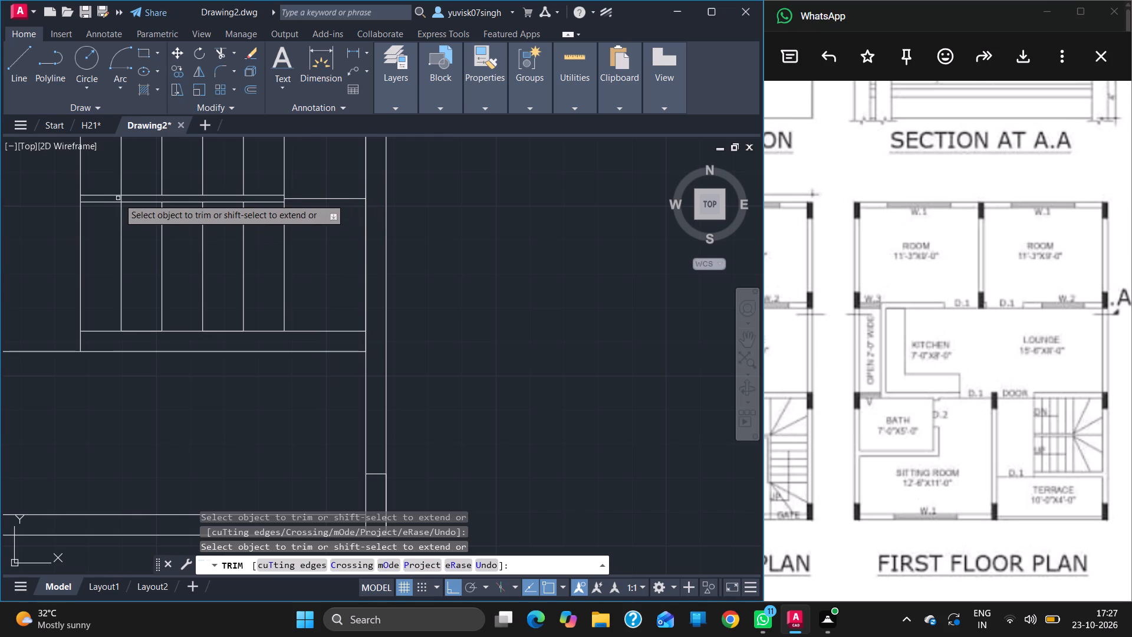
{"action": "left_click", "coordinate": [121, 198]}
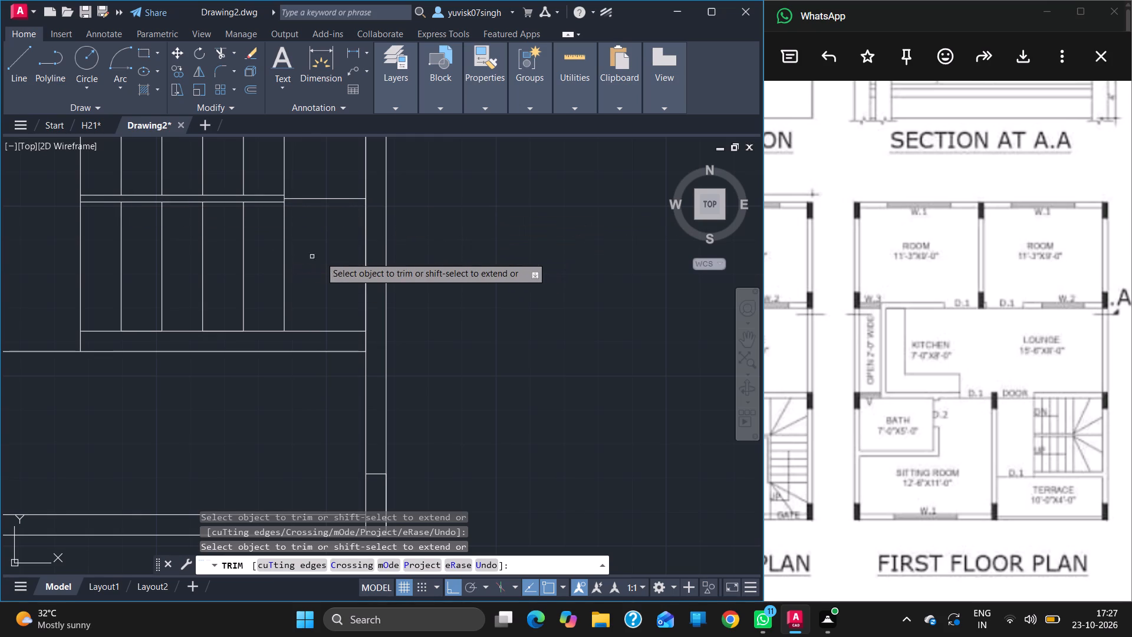
{"action": "scroll", "coordinate": [334, 254], "scroll_direction": "down", "scroll_amount": 2, "text": "ctrl"}
{"action": "key", "text": "Escape"}
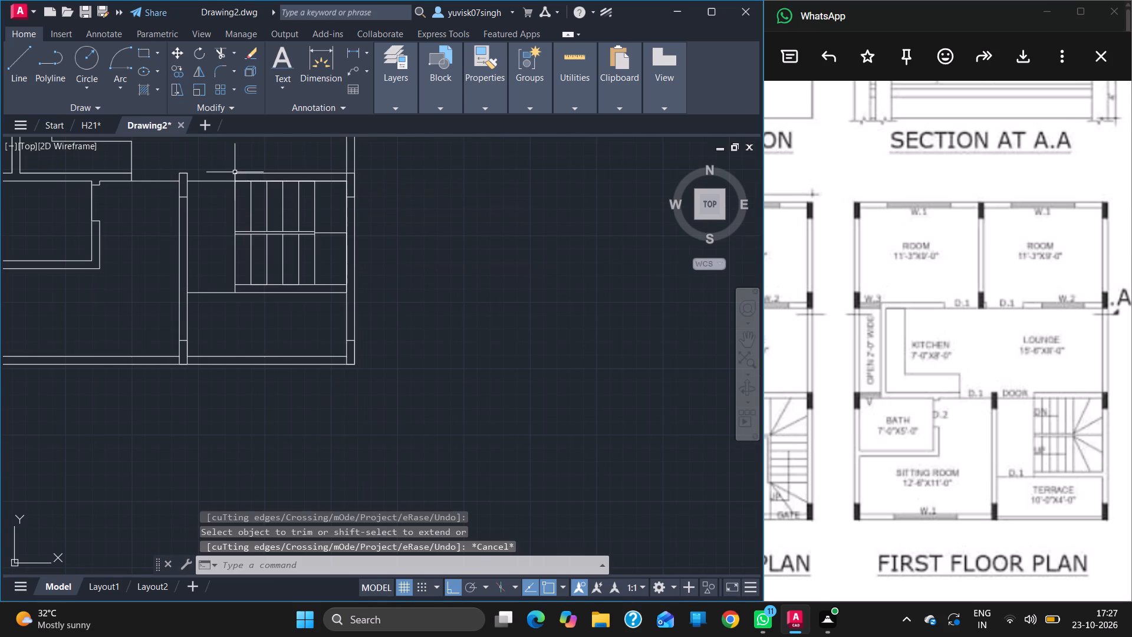
Draw lines along the upper landing's top edge to the outer wall and down the wall to the centre line.
{"action": "left_click", "coordinate": [12, 64]}
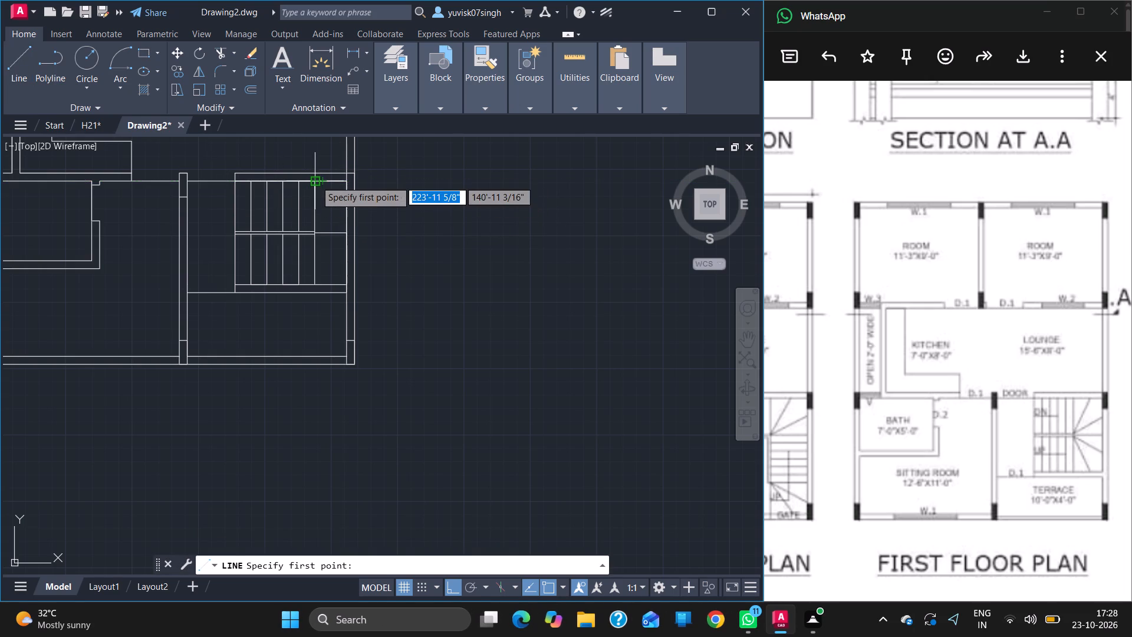
{"action": "left_click_drag", "start_coordinate": [316, 180], "coordinate": [347, 182]}
{"action": "left_click", "coordinate": [347, 182]}
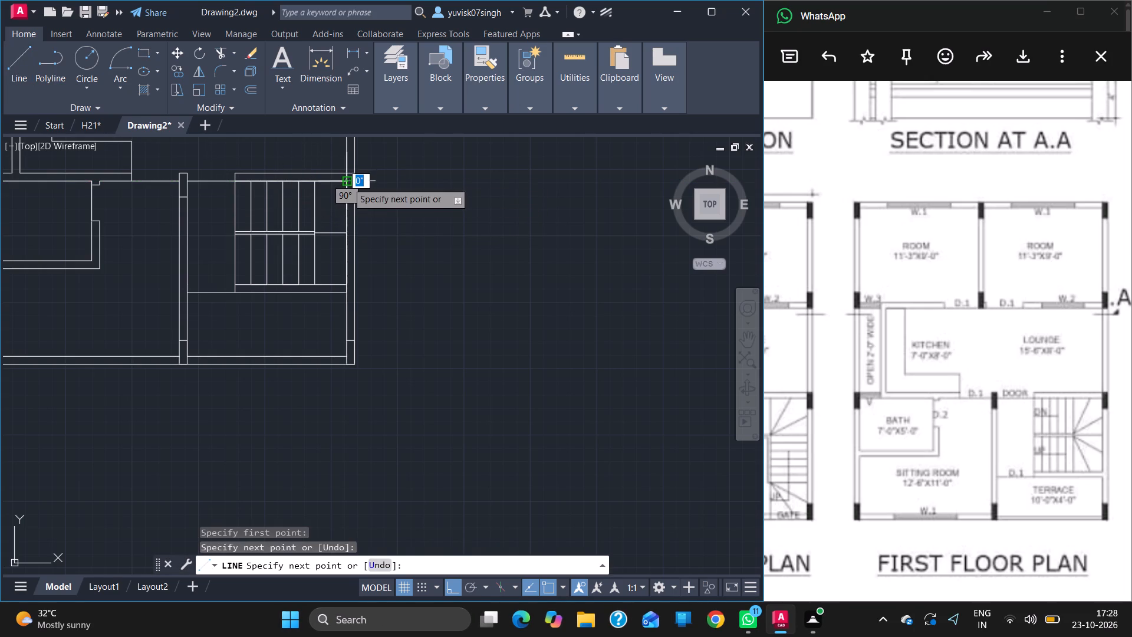
{"action": "left_click", "coordinate": [348, 229]}
{"action": "key", "text": "Escape"}
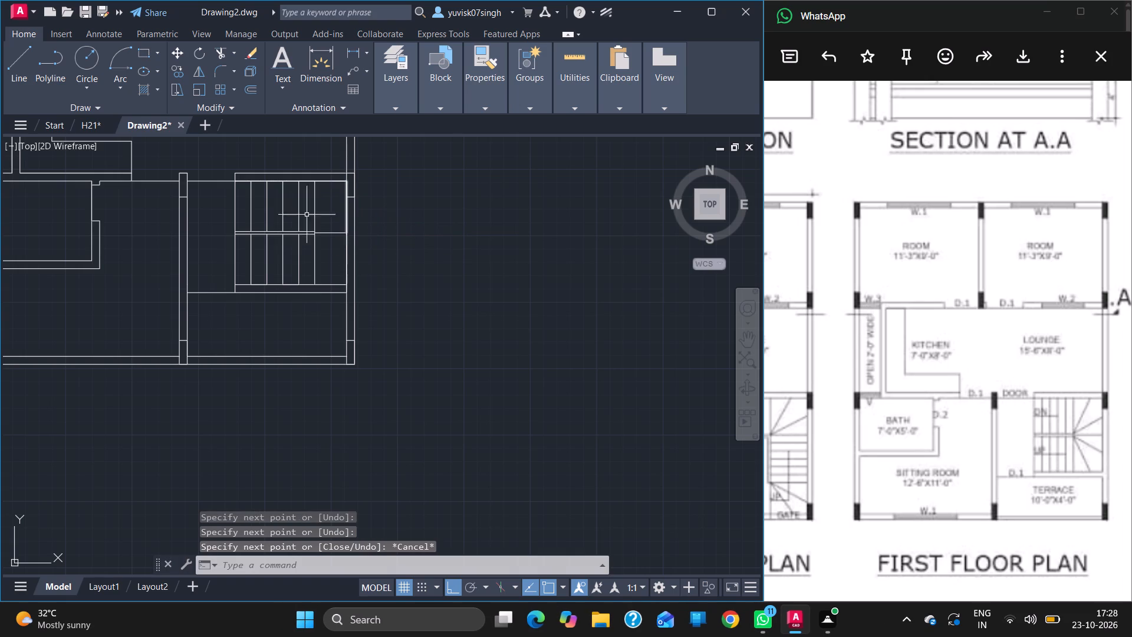
Draw two diagonal winder lines from the divider's end to the midpoints of the upper landing's top edge and wall side.
{"action": "left_click", "coordinate": [23, 74]}
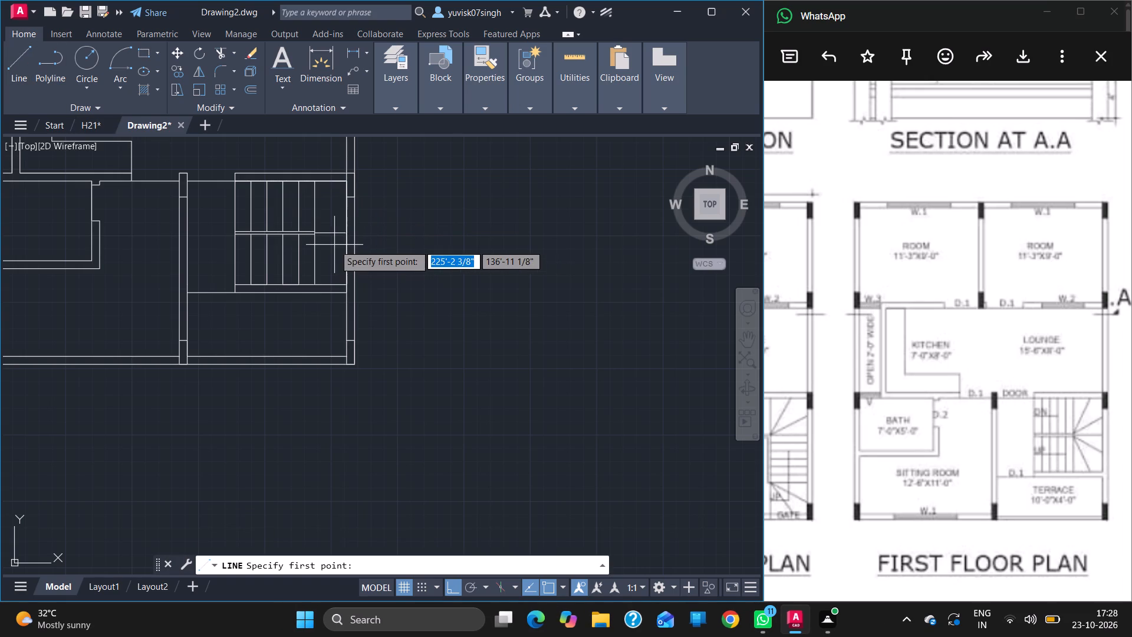
{"action": "scroll", "coordinate": [334, 245], "scroll_direction": "up", "scroll_amount": 4, "text": "ctrl"}
{"action": "left_click", "coordinate": [193, 166]}
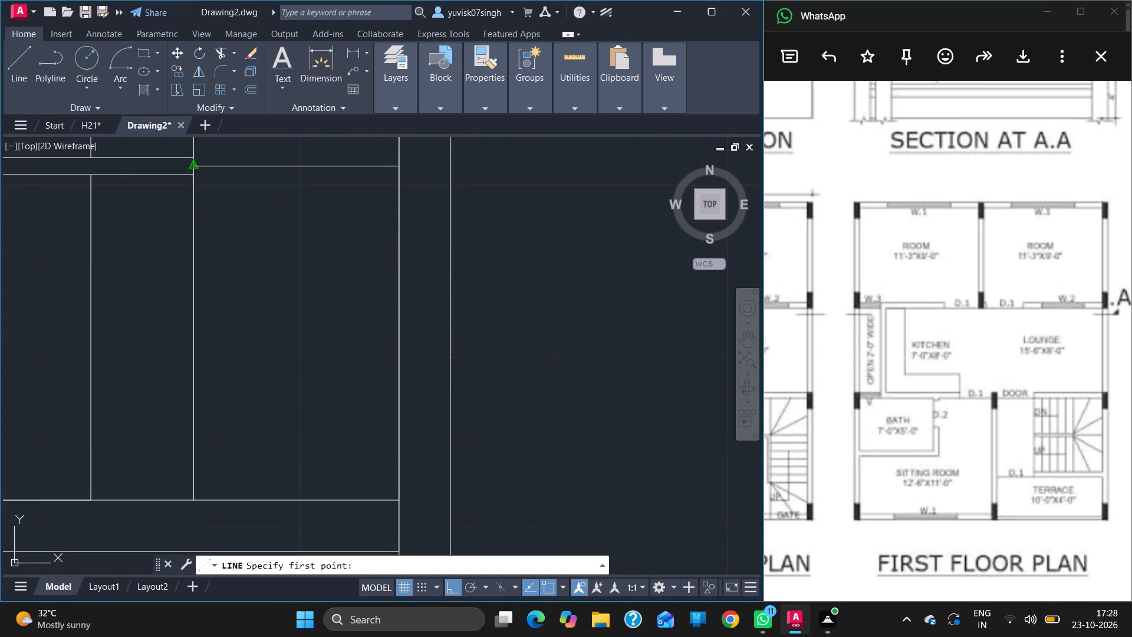
{"action": "scroll", "coordinate": [193, 166], "scroll_direction": "down", "scroll_amount": 3, "text": "ctrl"}
{"action": "scroll", "coordinate": [159, 232], "scroll_direction": "down", "scroll_amount": 2, "text": "ctrl"}
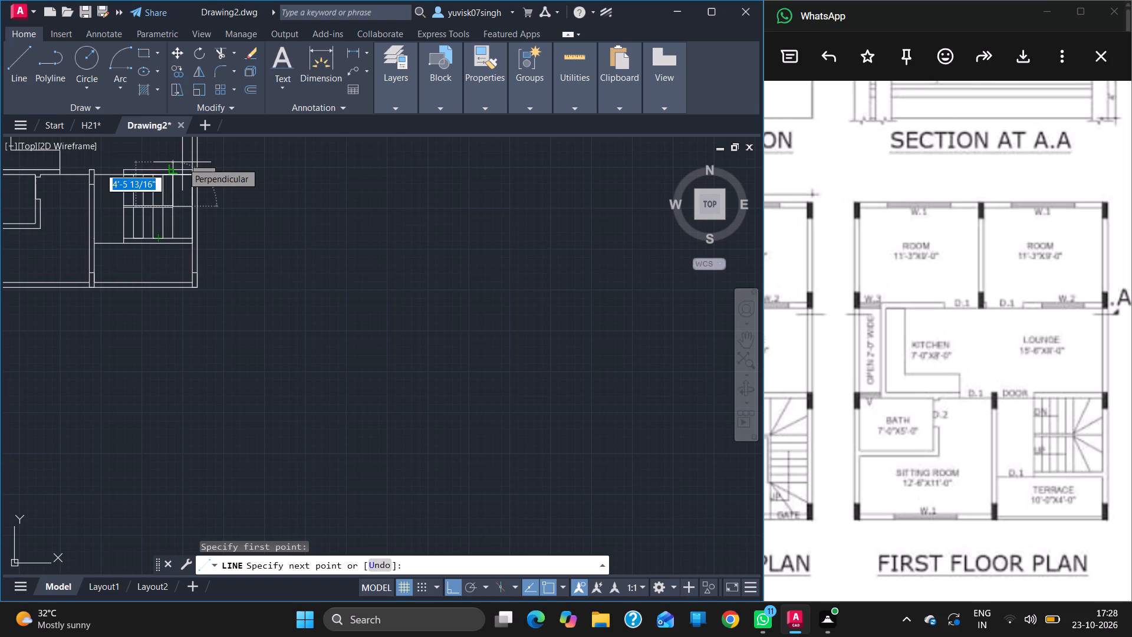
{"action": "scroll", "coordinate": [182, 162], "scroll_direction": "up", "scroll_amount": 2, "text": "ctrl"}
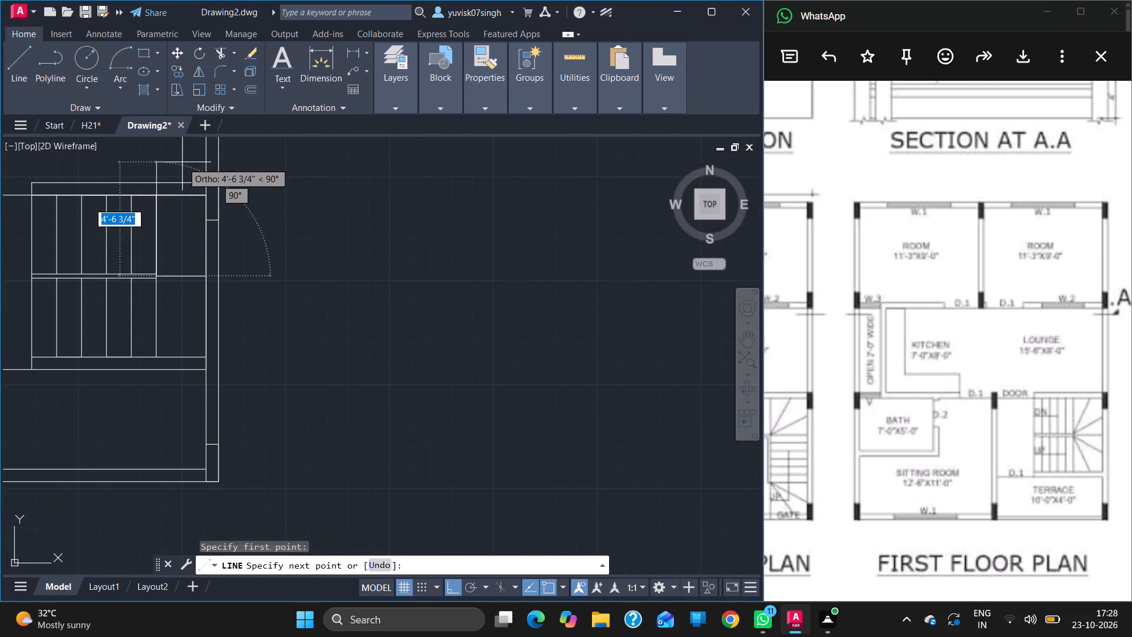
{"action": "left_click", "coordinate": [180, 193]}
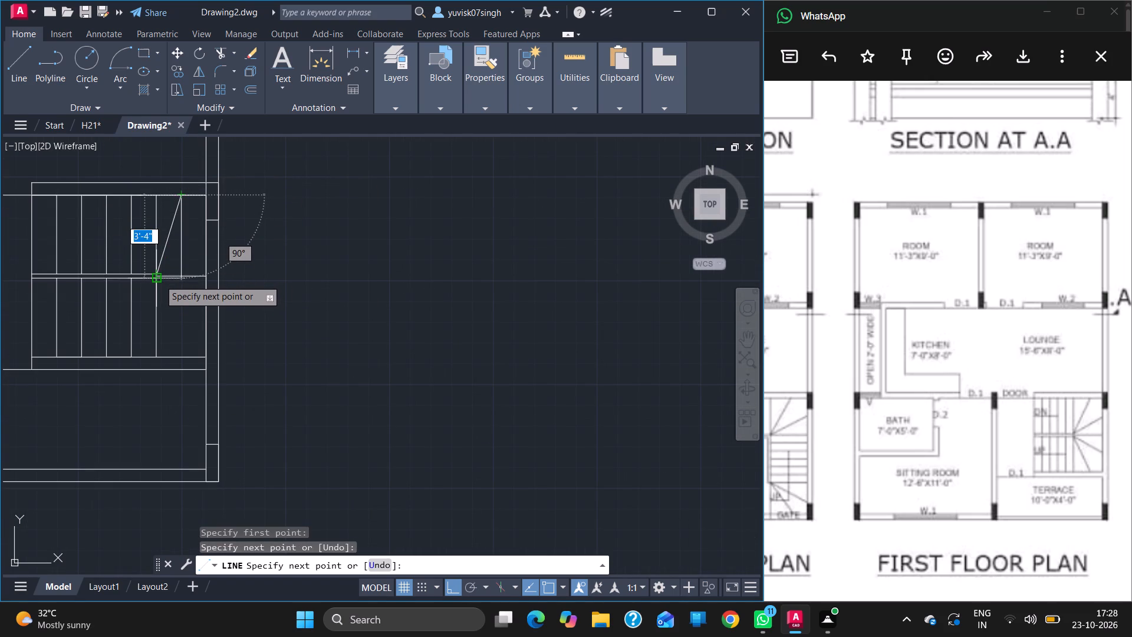
{"action": "scroll", "coordinate": [159, 280], "scroll_direction": "up", "scroll_amount": 2, "text": "ctrl"}
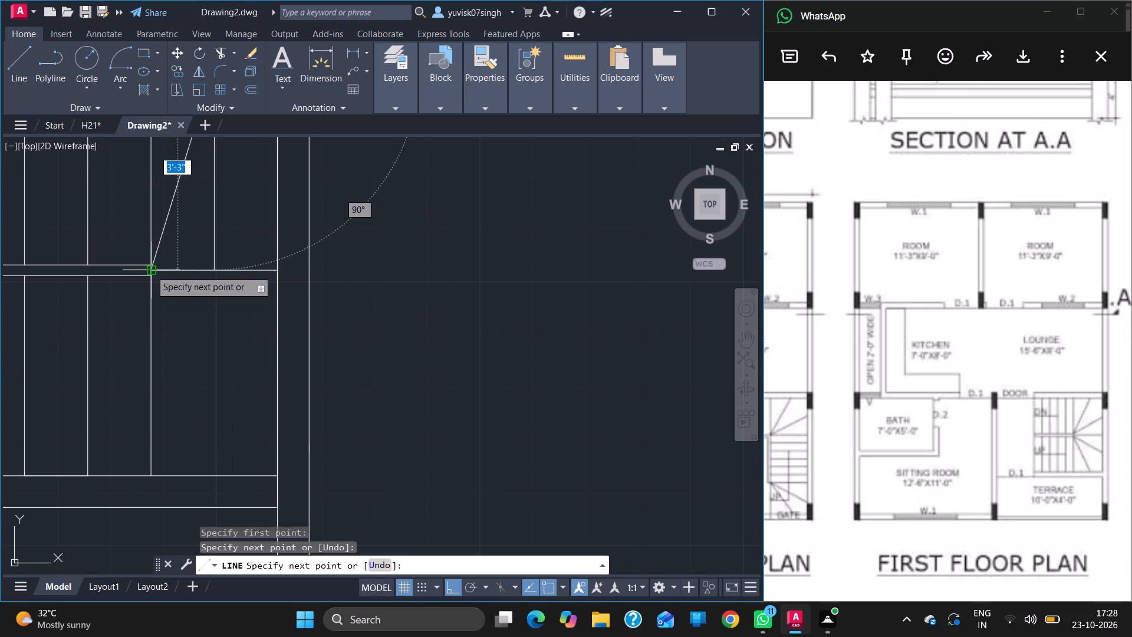
{"action": "left_click", "coordinate": [150, 270]}
{"action": "scroll", "coordinate": [150, 270], "scroll_direction": "down", "scroll_amount": 1, "text": "ctrl"}
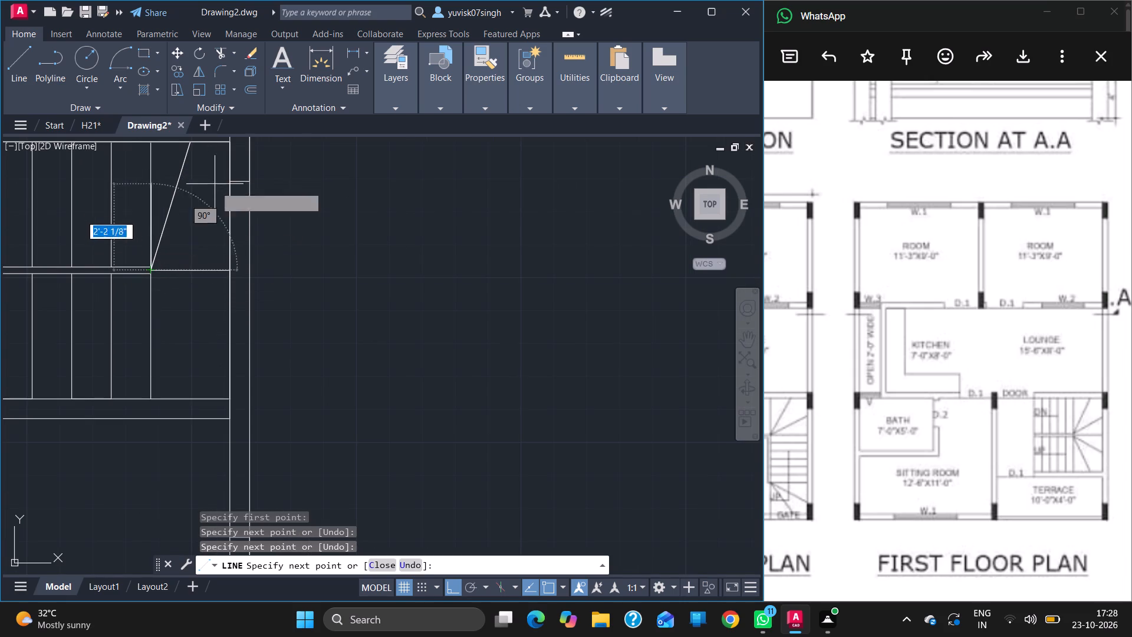
{"action": "left_click", "coordinate": [228, 207]}
{"action": "key", "text": "Escape"}
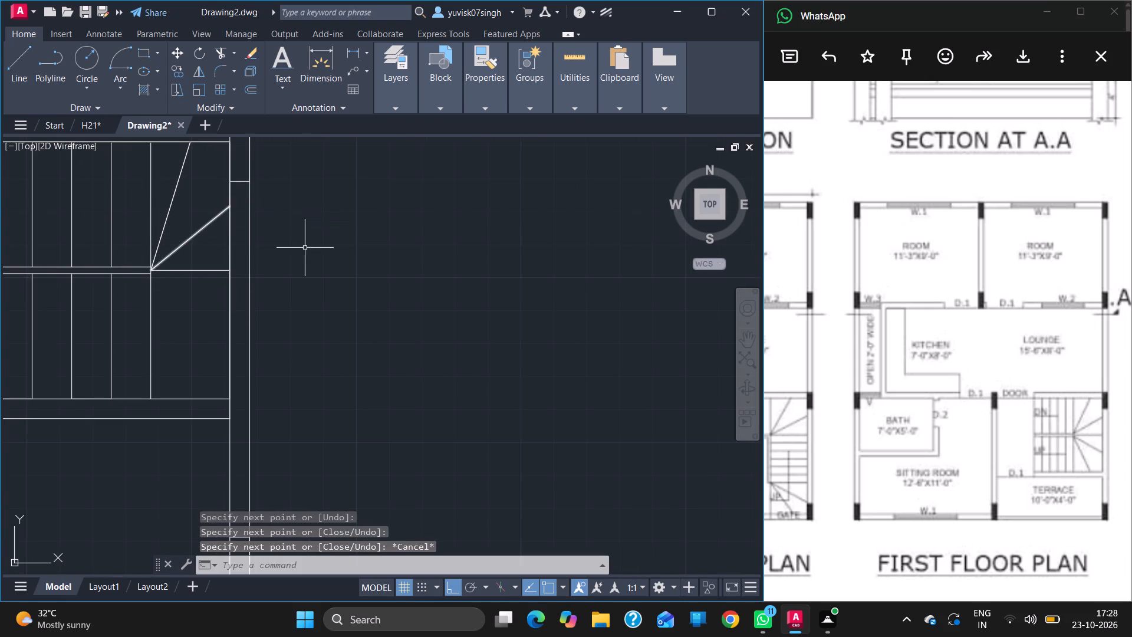
Draw lines along the lower landing's bottom edge to the outer wall and up the wall to the centre line.
{"action": "scroll", "coordinate": [307, 249], "scroll_direction": "down", "scroll_amount": 3, "text": "ctrl"}
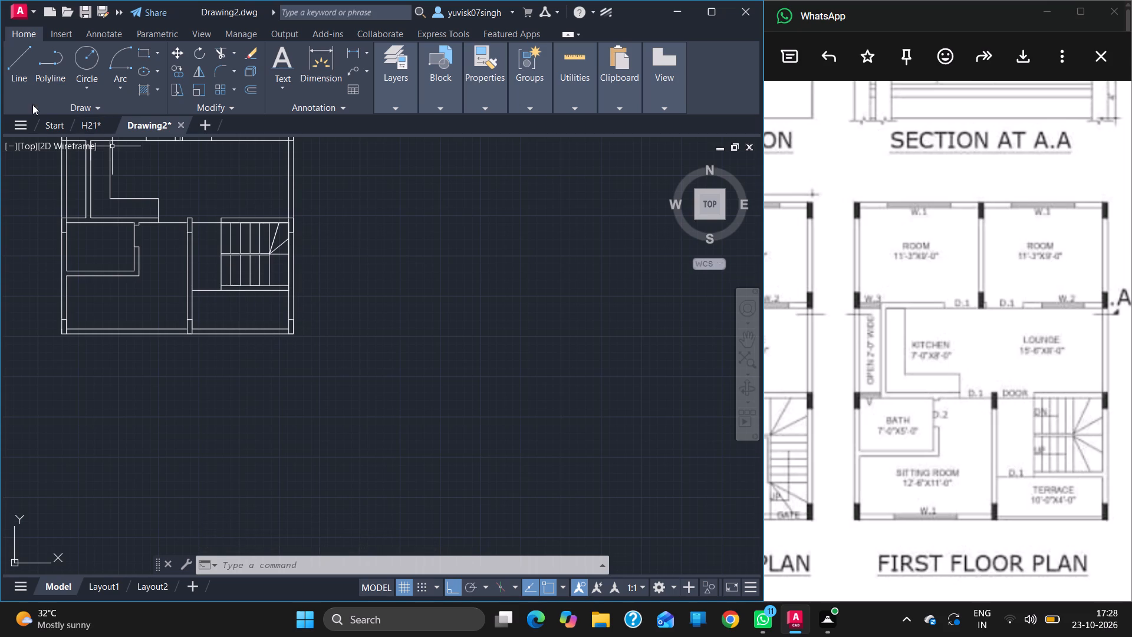
{"action": "left_click", "coordinate": [16, 66]}
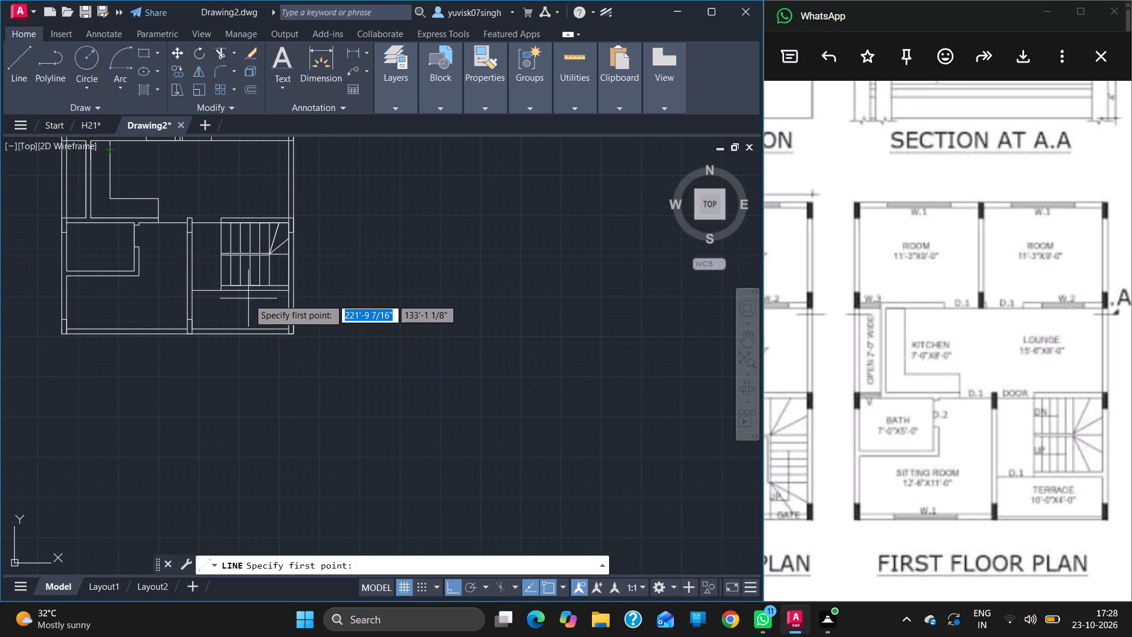
{"action": "scroll", "coordinate": [248, 298], "scroll_direction": "up", "scroll_amount": 2, "text": "ctrl"}
{"action": "left_click_drag", "start_coordinate": [301, 262], "coordinate": [350, 260]}
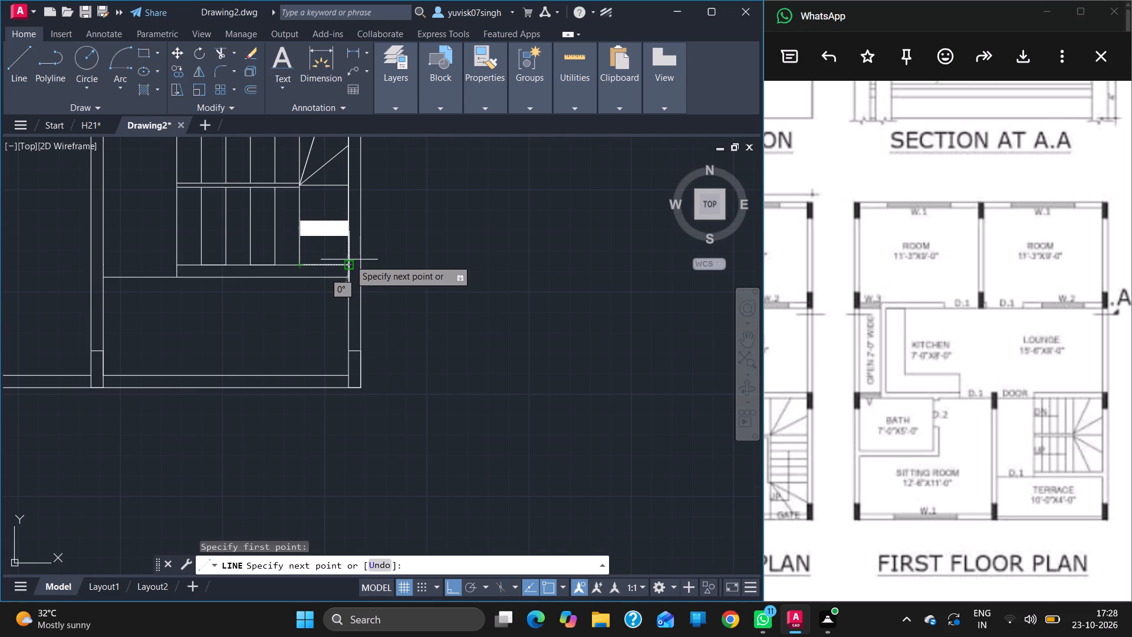
{"action": "left_click_drag", "start_coordinate": [350, 260], "coordinate": [350, 263]}
{"action": "left_click_drag", "start_coordinate": [350, 263], "coordinate": [350, 188]}
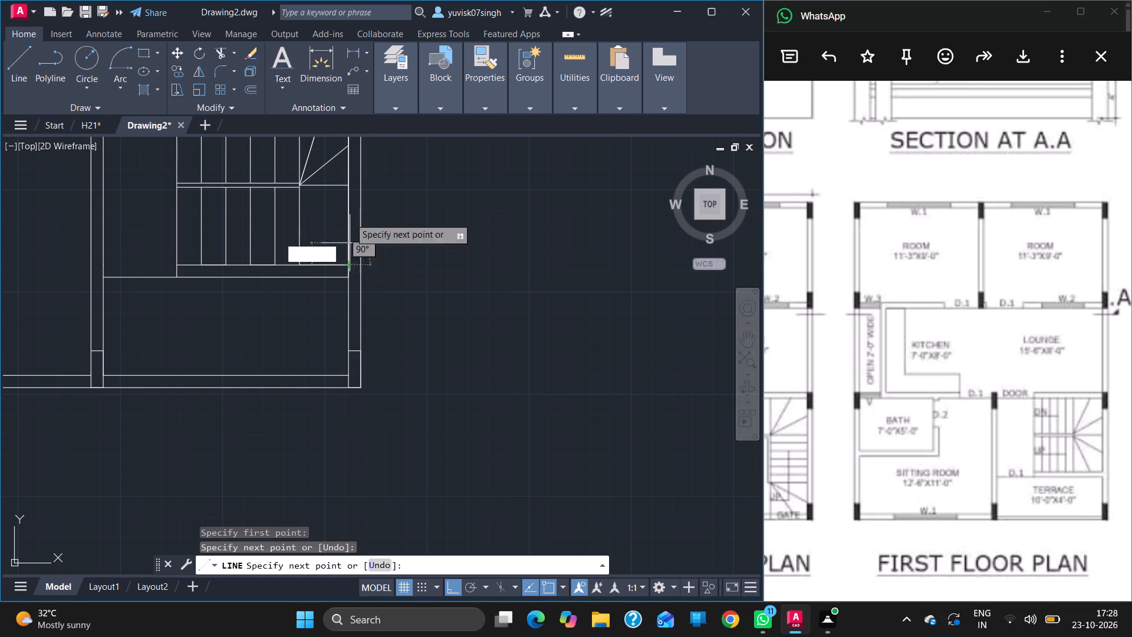
{"action": "left_click_drag", "start_coordinate": [350, 188], "coordinate": [348, 185]}
{"action": "left_click", "coordinate": [348, 185]}
{"action": "key", "text": "Escape"}
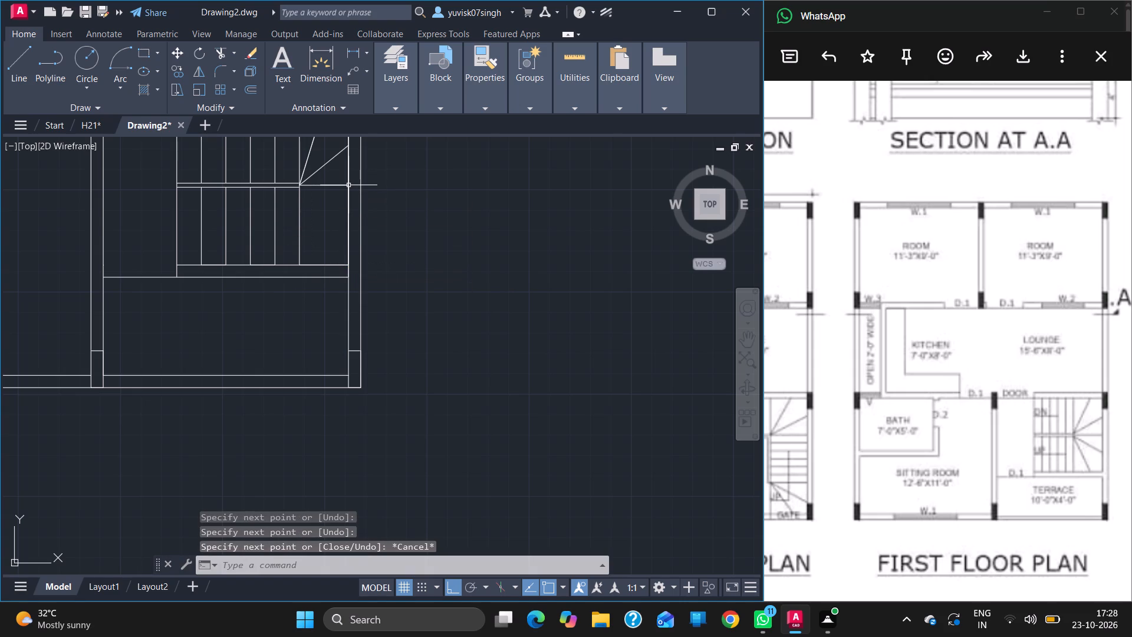
Draw two diagonal winder lines from the divider's end to the midpoints of the lower landing's bottom edge and wall side.
{"action": "left_click", "coordinate": [19, 69]}
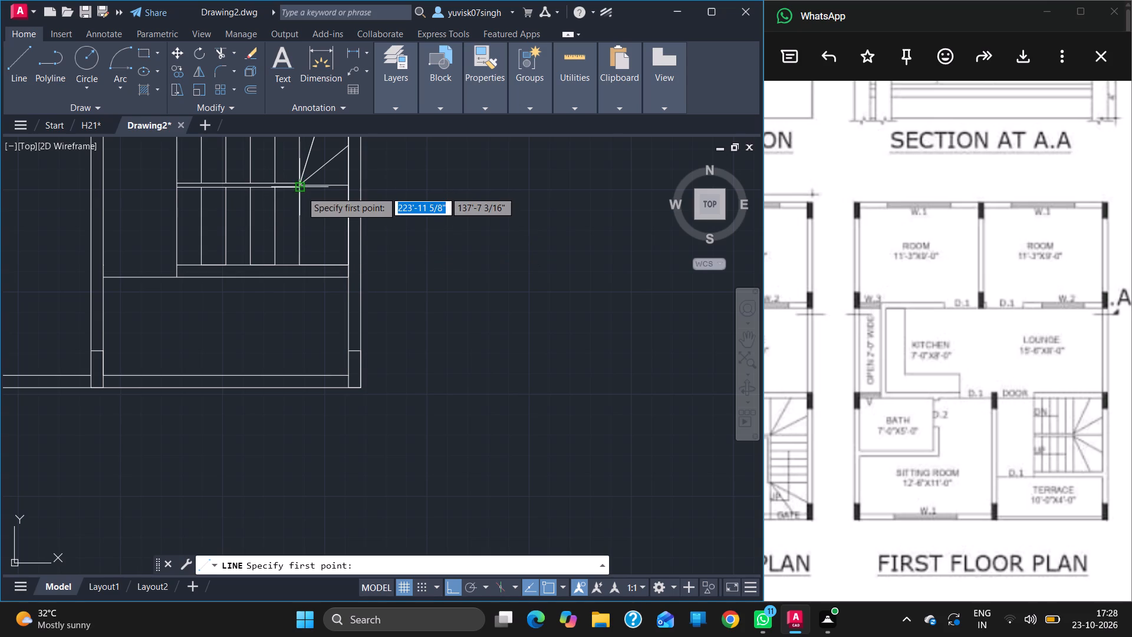
{"action": "scroll", "coordinate": [301, 191], "scroll_direction": "up", "scroll_amount": 1, "text": "ctrl"}
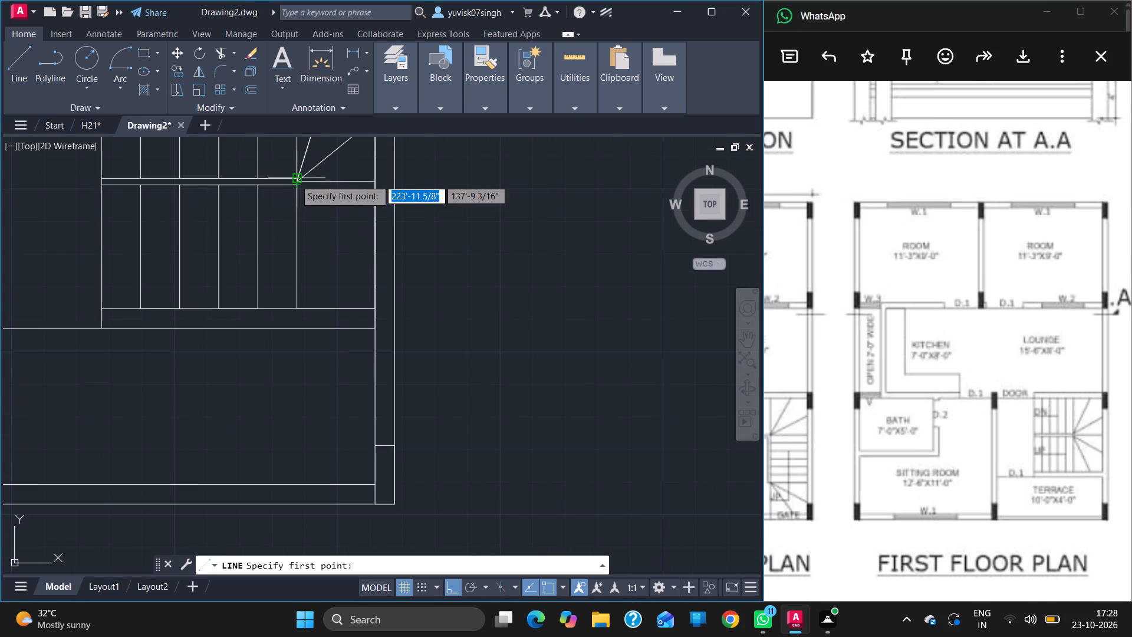
{"action": "left_click", "coordinate": [297, 182]}
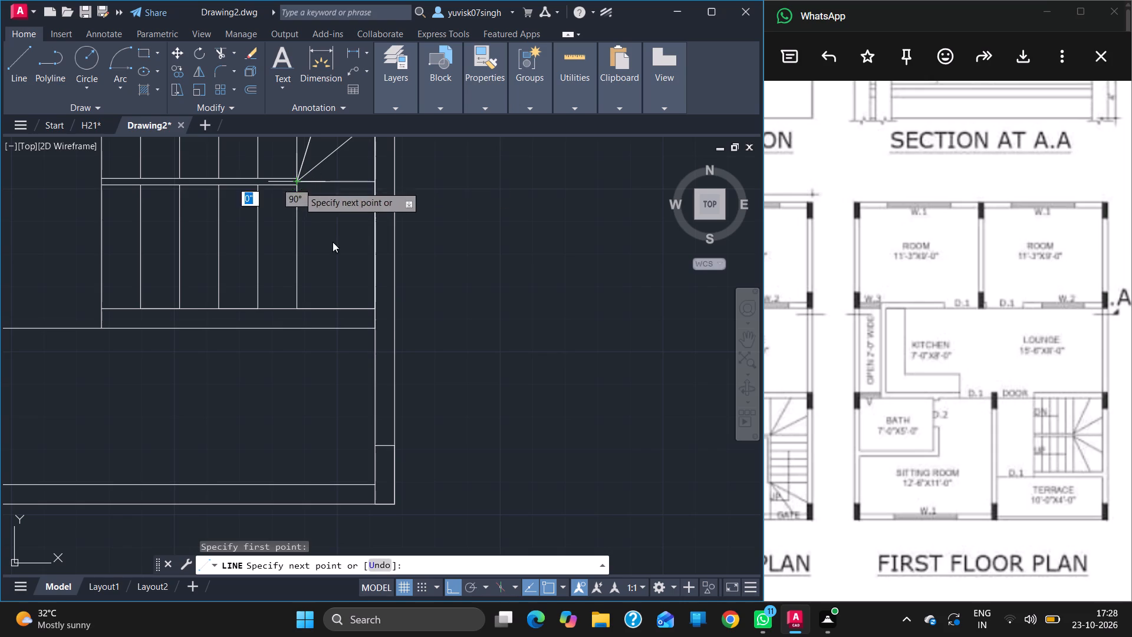
{"action": "left_click", "coordinate": [340, 307]}
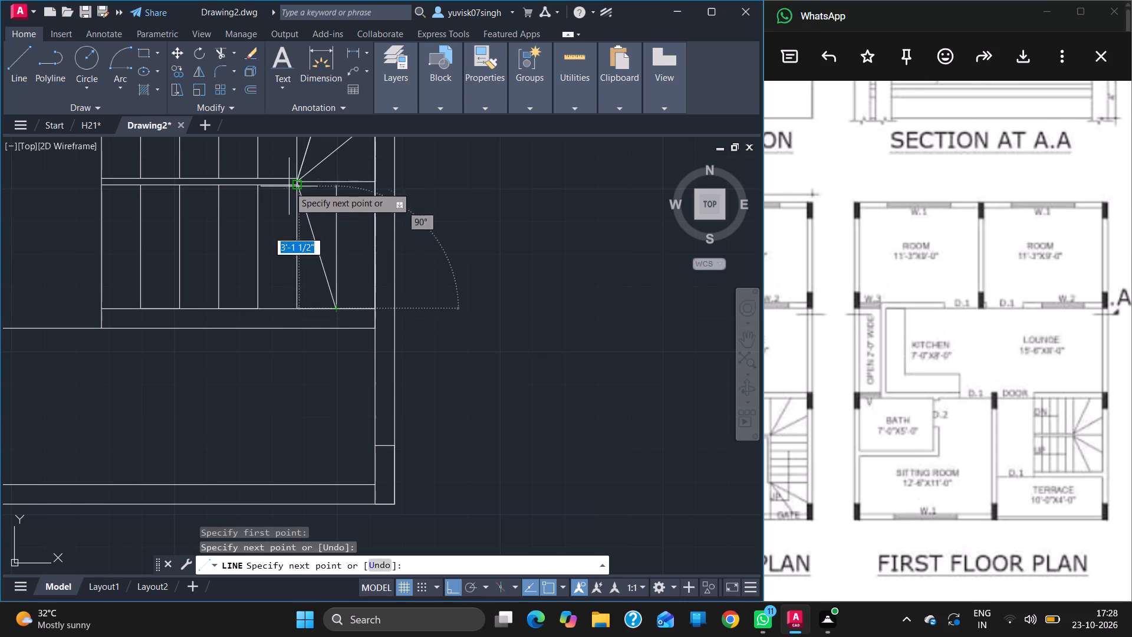
{"action": "left_click", "coordinate": [297, 179]}
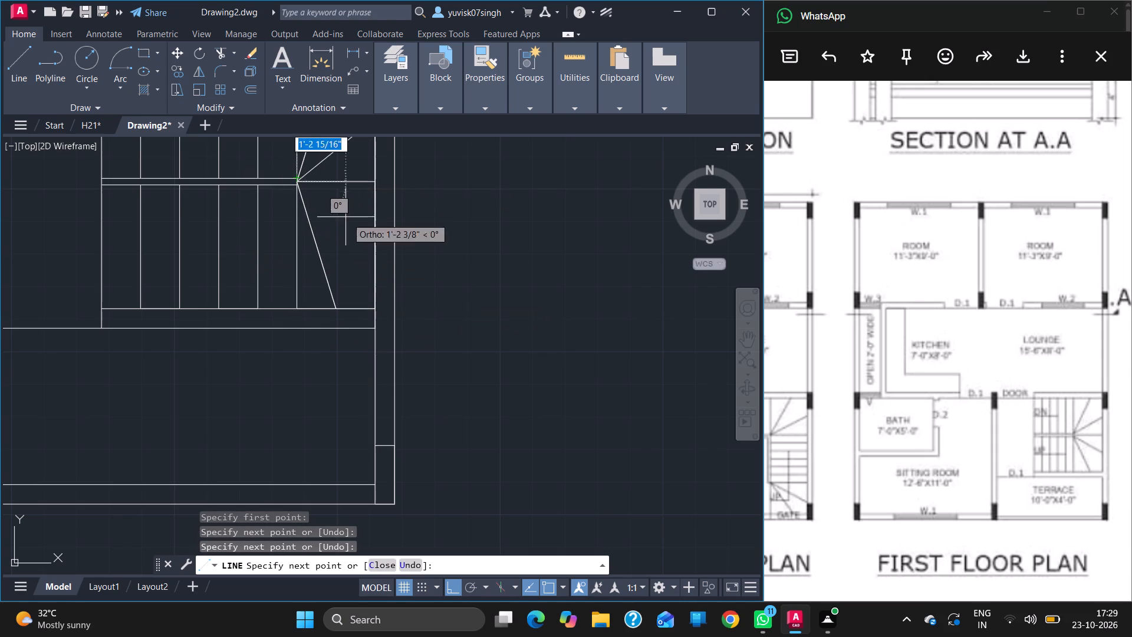
{"action": "left_click", "coordinate": [372, 241]}
{"action": "scroll", "coordinate": [372, 241], "scroll_direction": "down", "scroll_amount": 2, "text": "ctrl"}
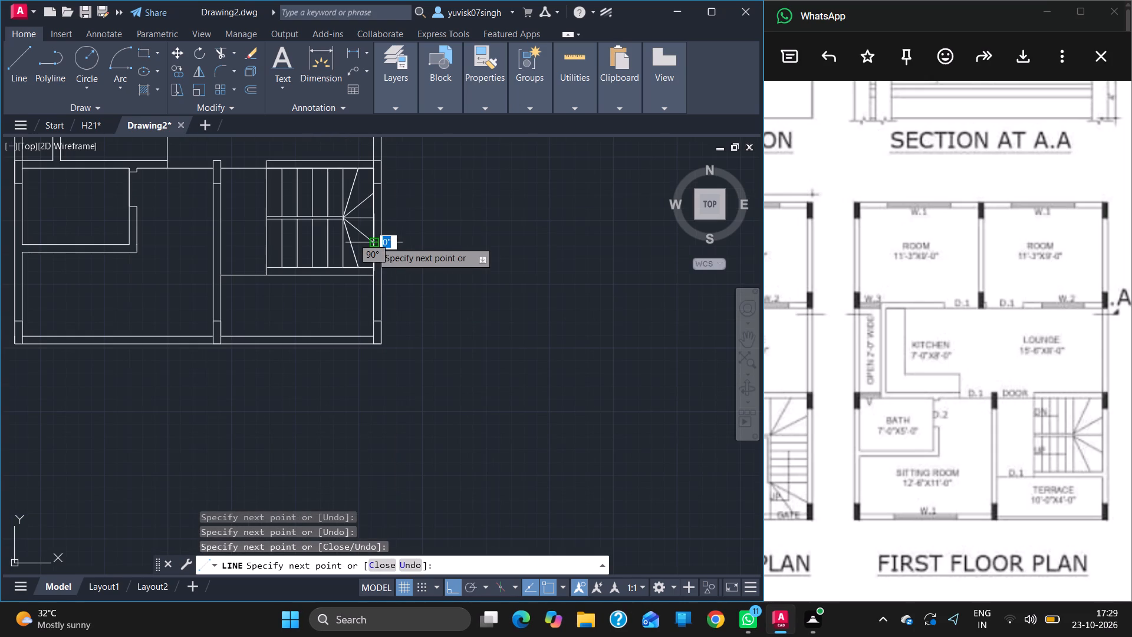
{"action": "key", "text": "Escape"}
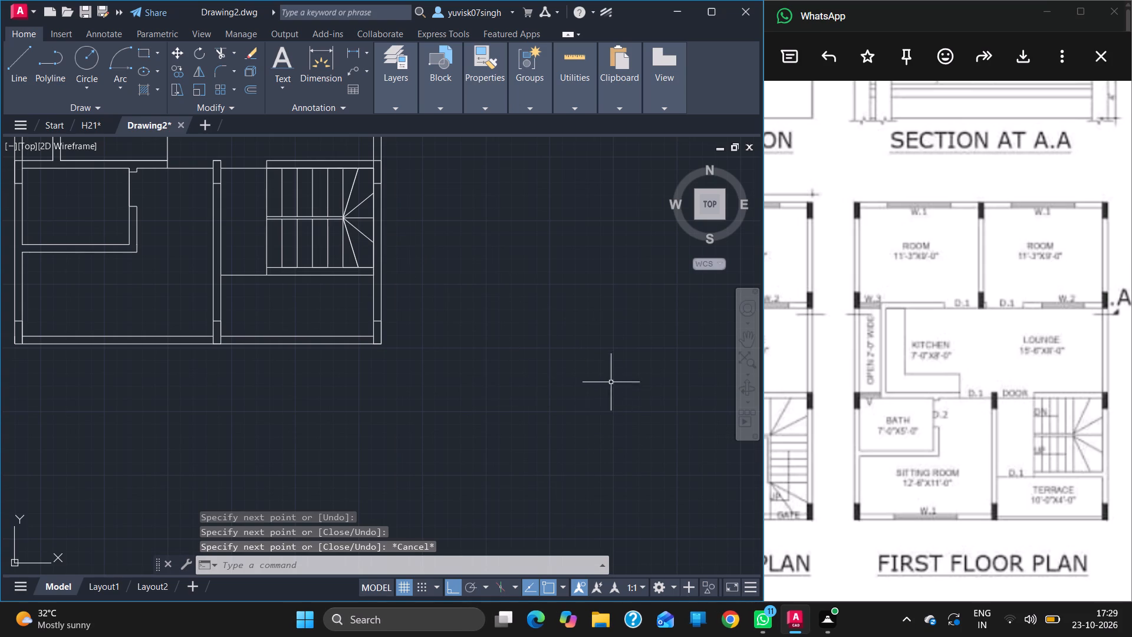
Draw a line along the inner face of the sitting room's bottom wall, back to its midpoint, and 3' further towards the left outer wall.
{"action": "left_click", "coordinate": [745, 340]}
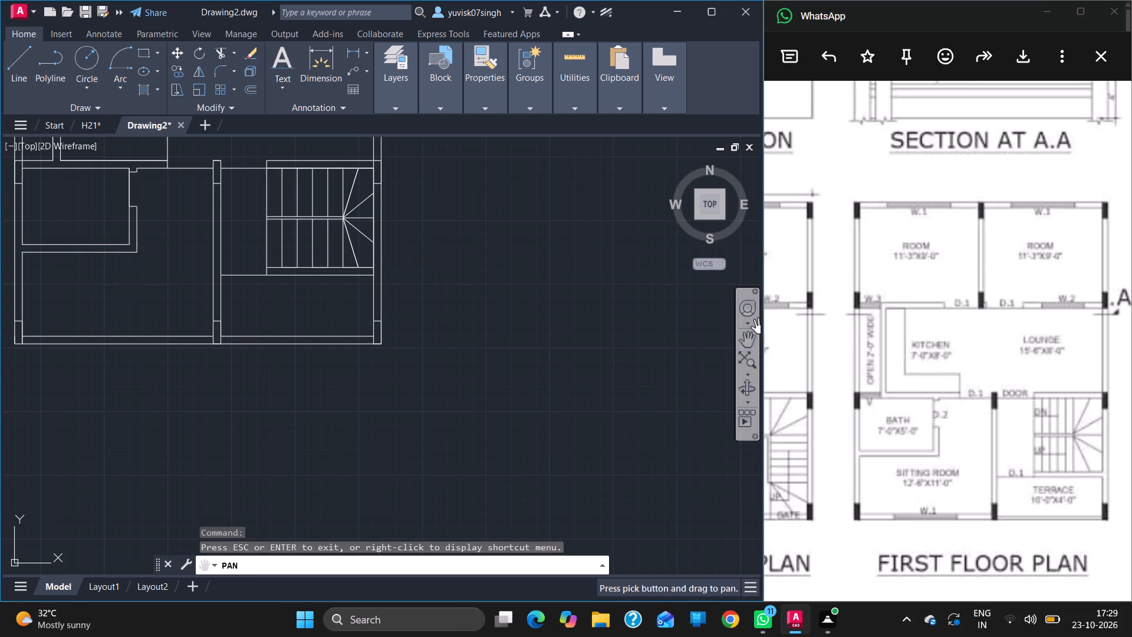
{"action": "left_click_drag", "start_coordinate": [507, 415], "coordinate": [640, 409]}
{"action": "key", "text": "Escape"}
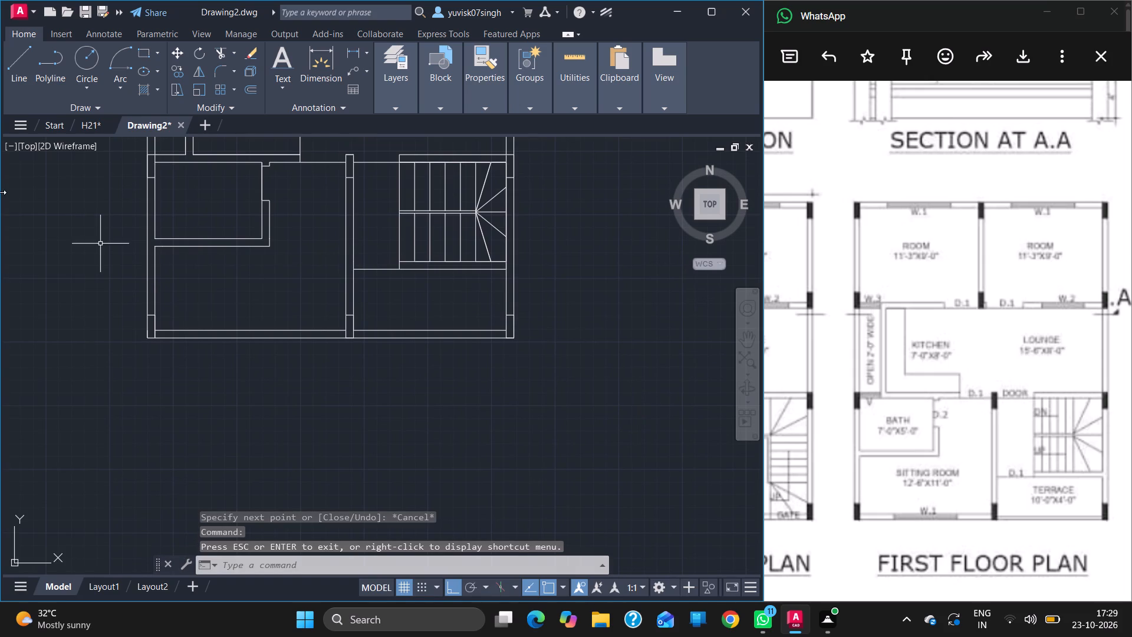
{"action": "left_click", "coordinate": [7, 93]}
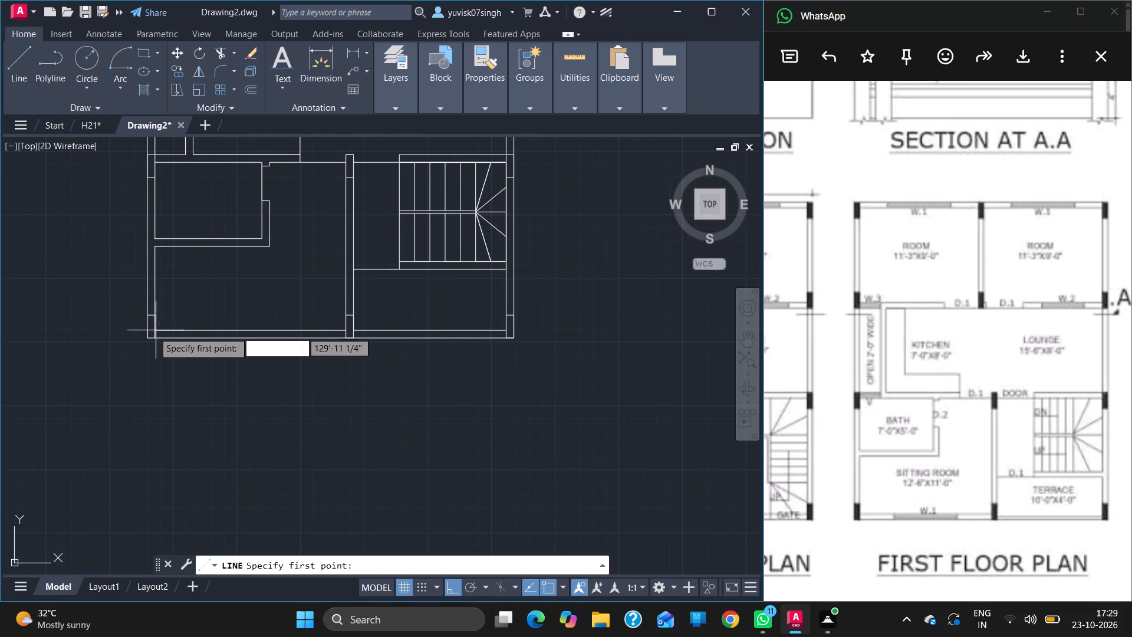
{"action": "left_click", "coordinate": [152, 332]}
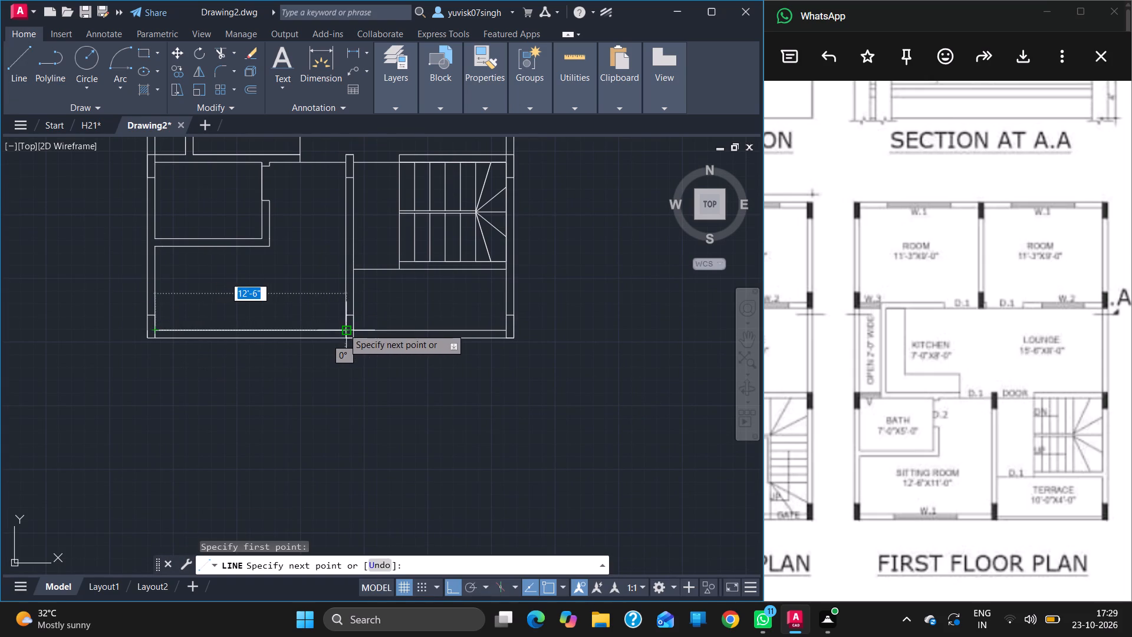
{"action": "left_click_drag", "start_coordinate": [343, 329], "coordinate": [253, 330]}
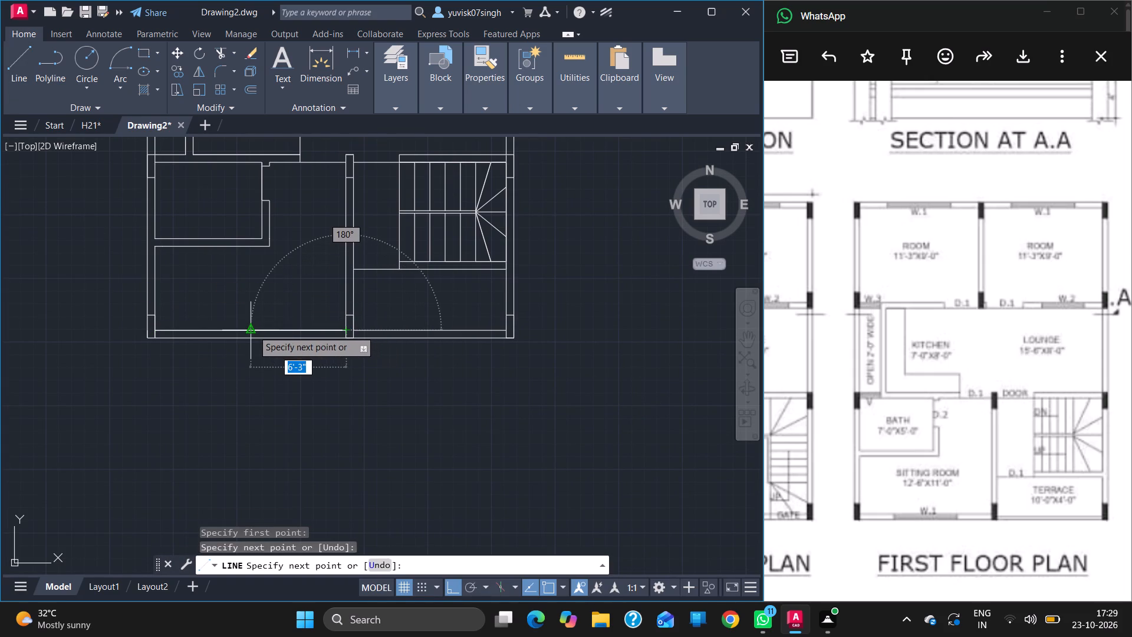
{"action": "left_click", "coordinate": [253, 330]}
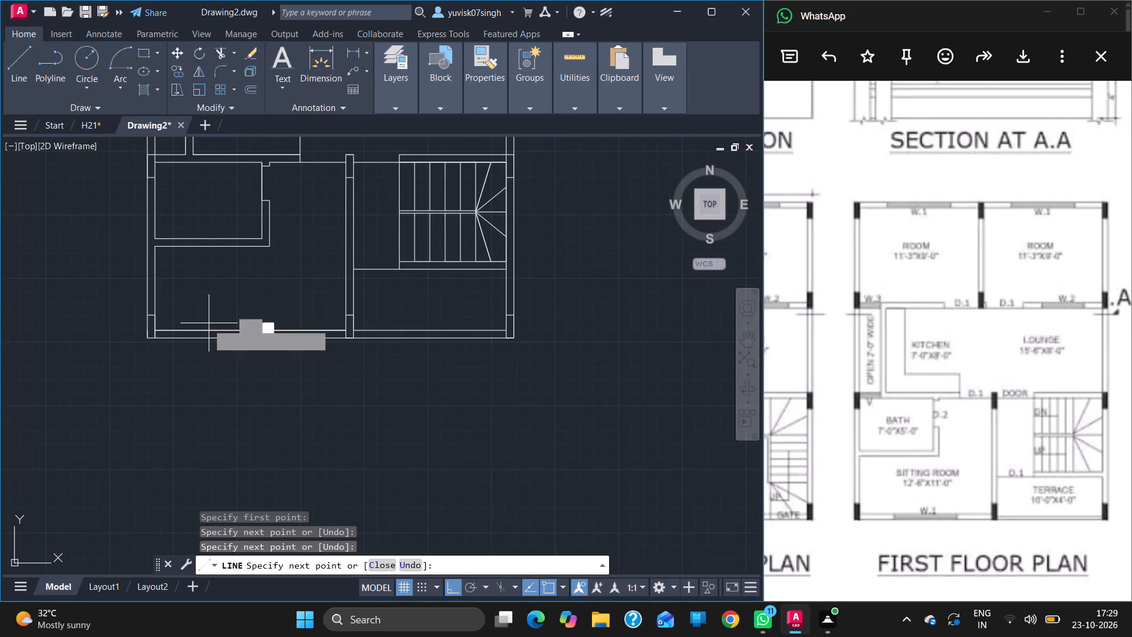
{"action": "type", "text": "3'"}
{"action": "key", "text": "Return"}
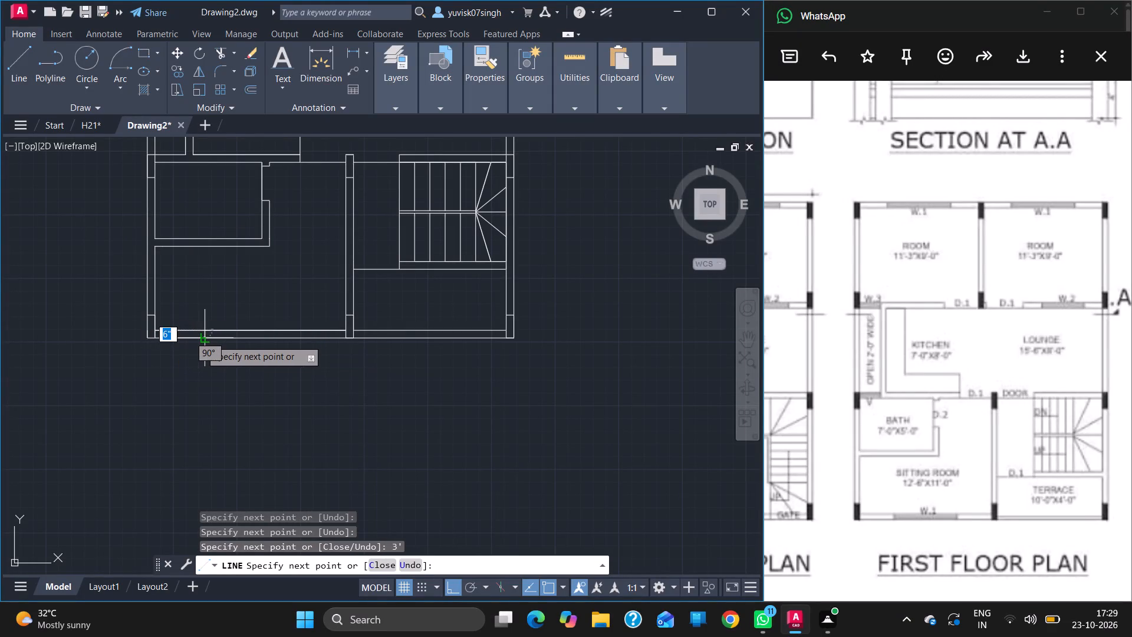
Continue the line across the wall, 6' along its outer face and back across to outline the sitting room's window W.1.
{"action": "left_click_drag", "start_coordinate": [200, 340], "coordinate": [382, 348]}
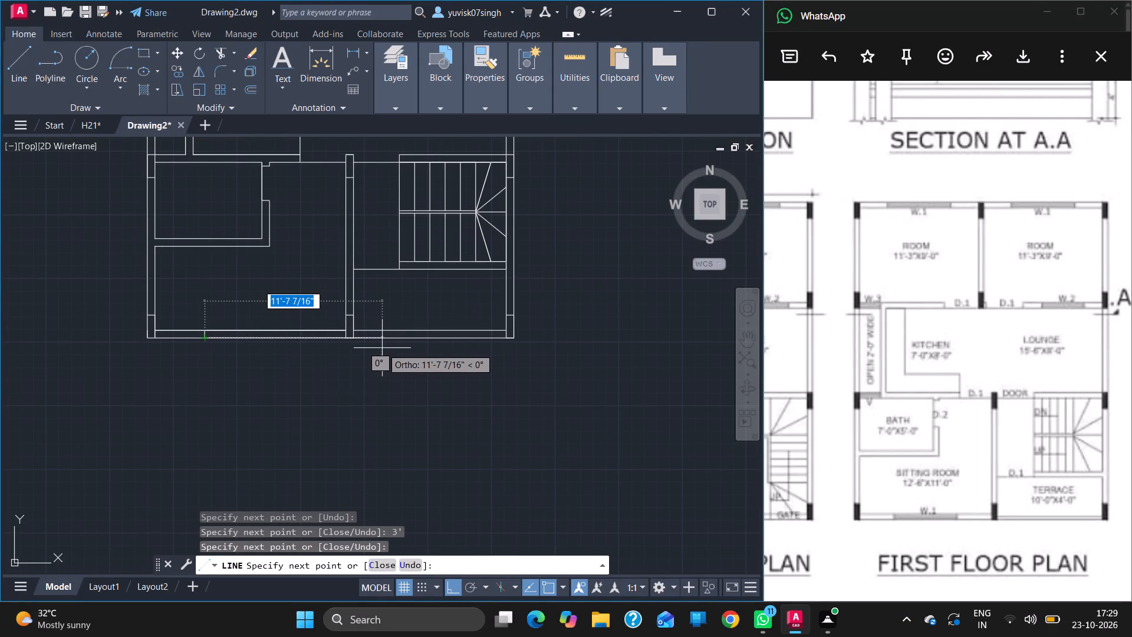
{"action": "type", "text": "6'"}
{"action": "key", "text": "Return"}
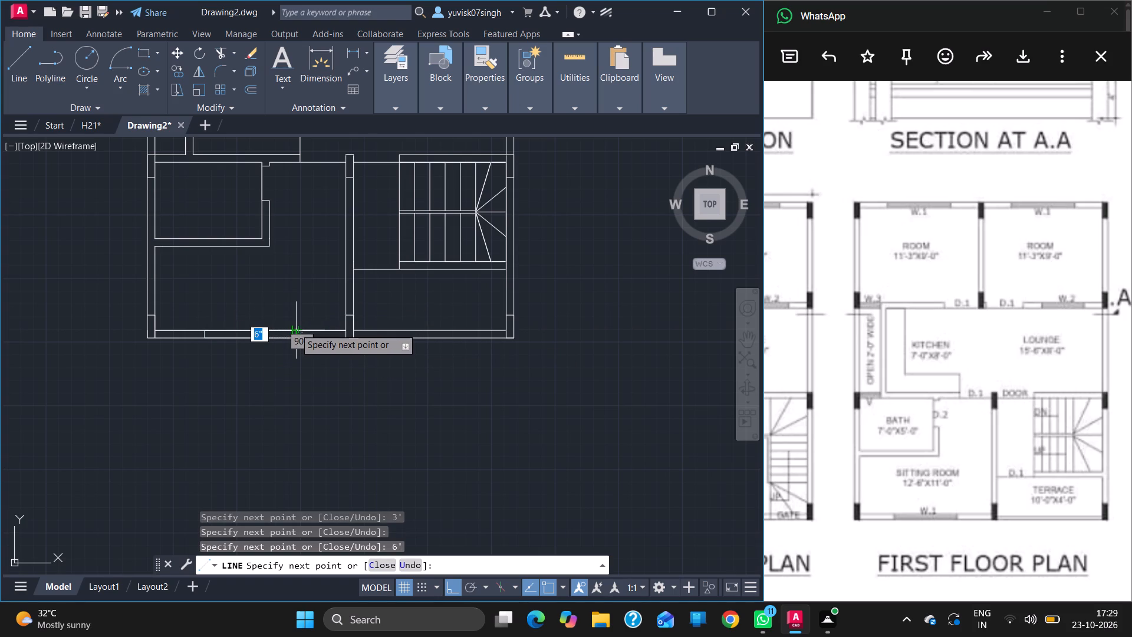
{"action": "left_click", "coordinate": [295, 327]}
{"action": "key", "text": "Escape"}
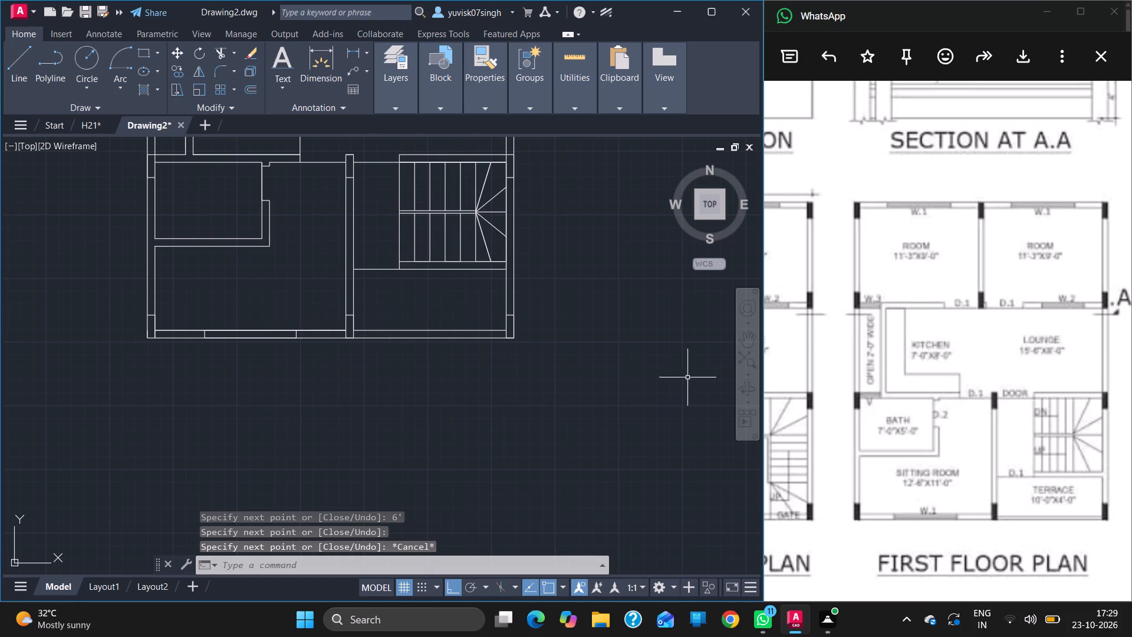
Draw a short line across the bath's top wall, extending the kitchen-side line of the open 2'-0" wide duct.
{"action": "left_click", "coordinate": [739, 342]}
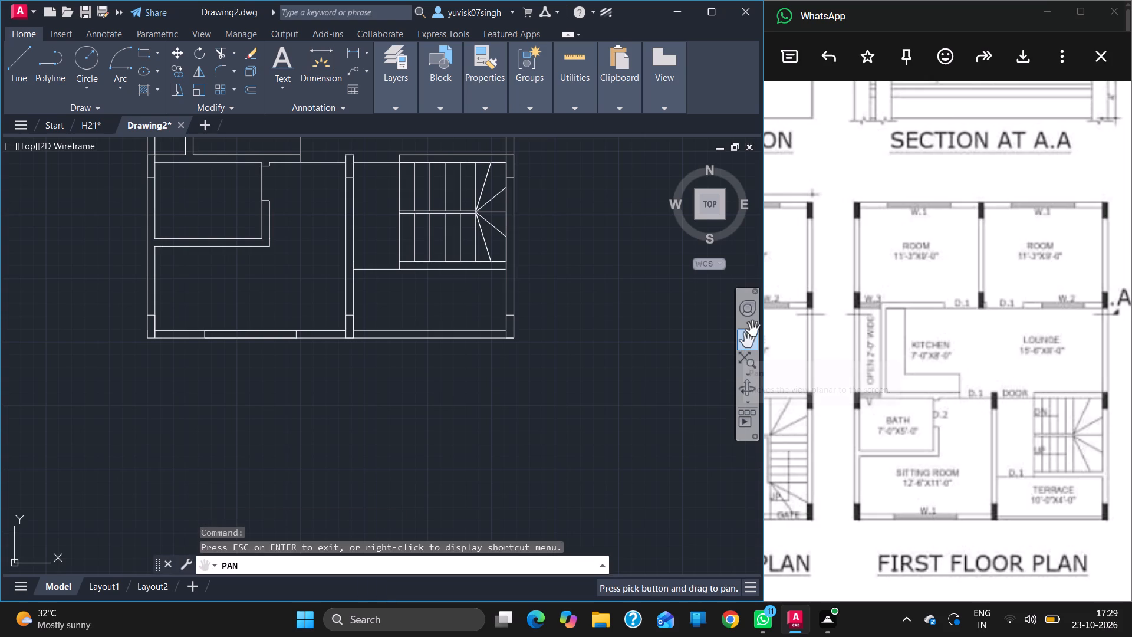
{"action": "left_click_drag", "start_coordinate": [602, 313], "coordinate": [604, 322]}
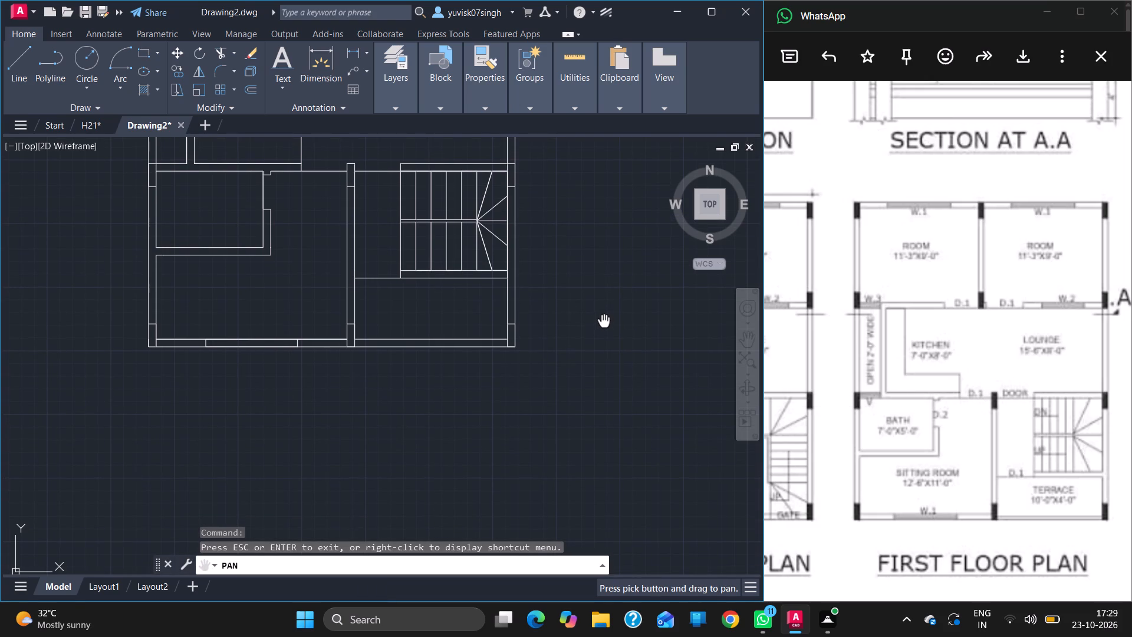
{"action": "left_click_drag", "start_coordinate": [604, 322], "coordinate": [622, 369]}
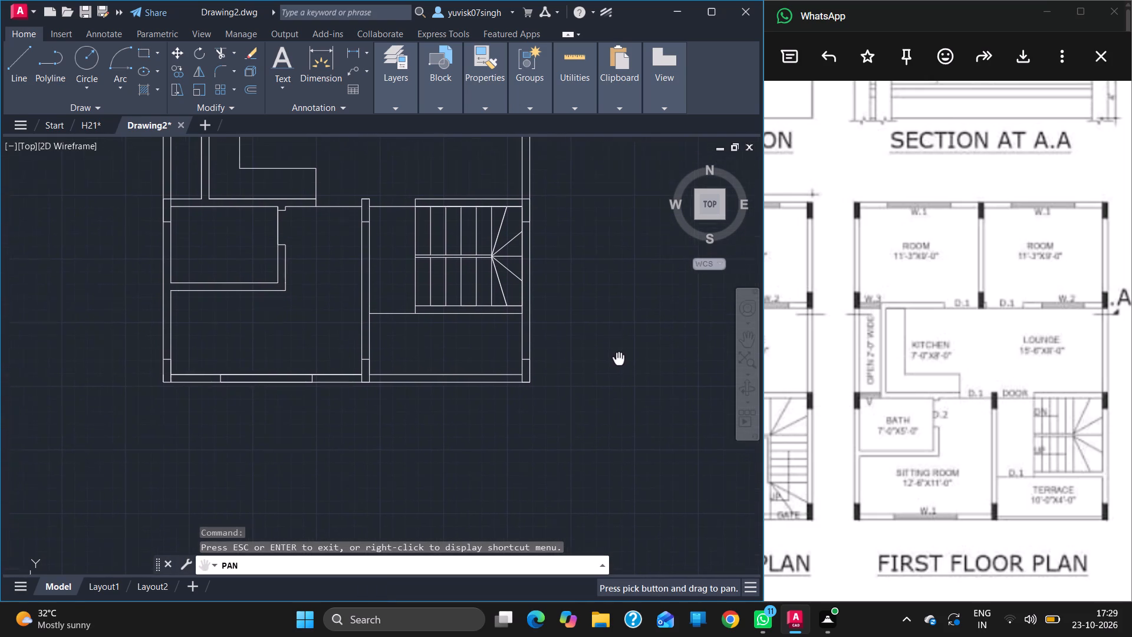
{"action": "left_click_drag", "start_coordinate": [622, 369], "coordinate": [661, 477]}
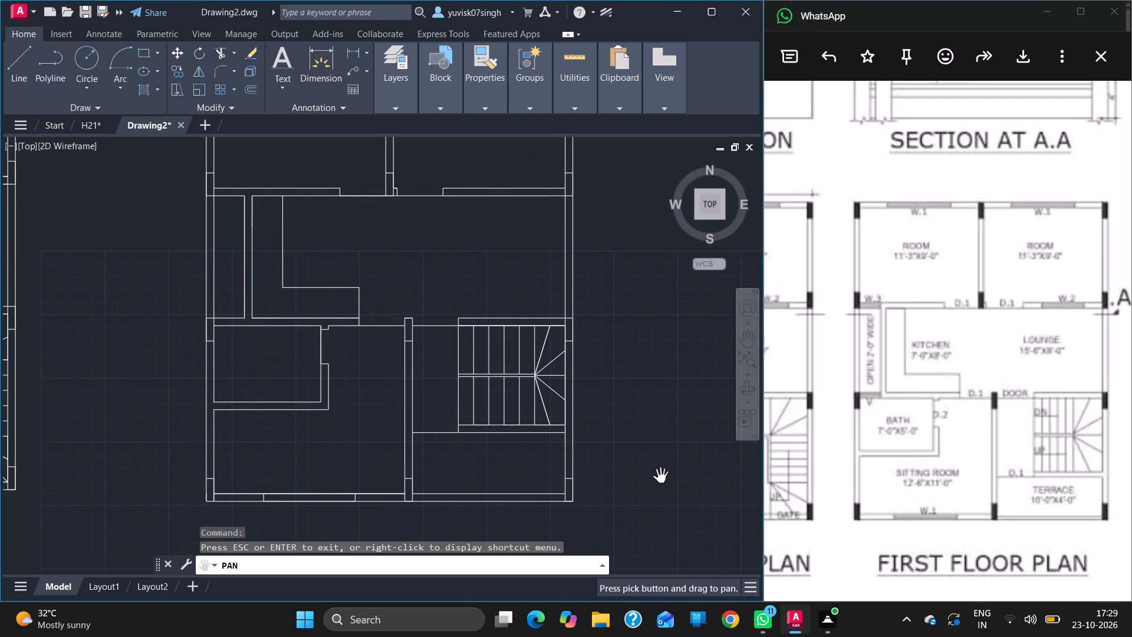
{"action": "key", "text": "Escape"}
{"action": "left_click", "coordinate": [22, 71]}
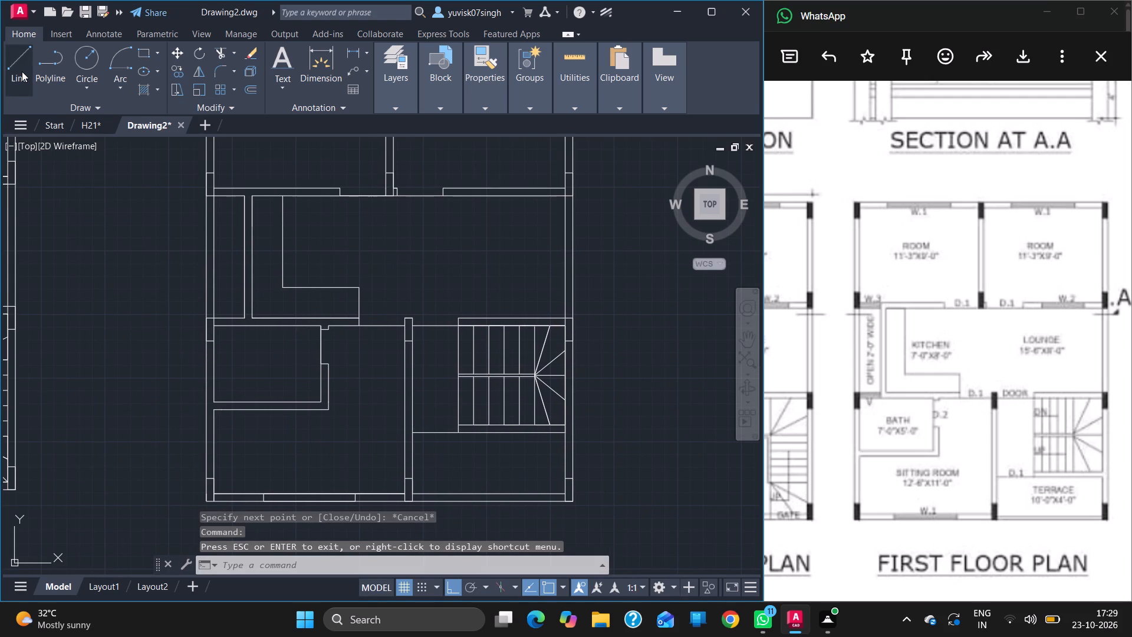
{"action": "left_click", "coordinate": [245, 316]}
{"action": "left_click", "coordinate": [245, 324]}
{"action": "key", "text": "Escape"}
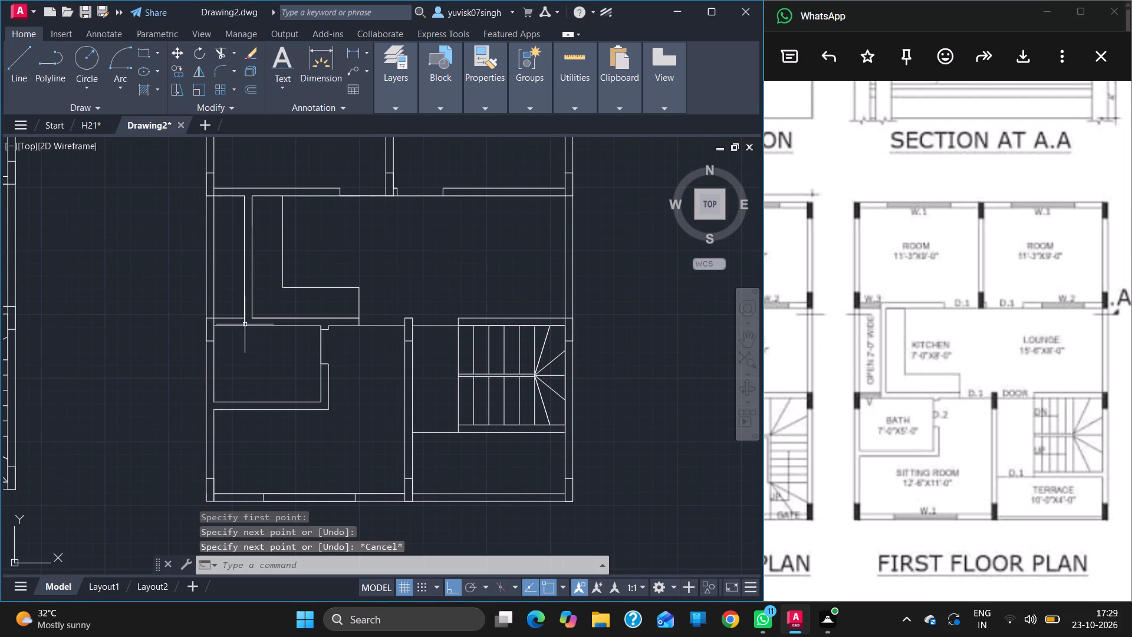
Draw a short line across the left room's bottom wall, extending the kitchen-side line of the open 2'-0" wide duct to mark W.3.
{"action": "left_click", "coordinate": [751, 341]}
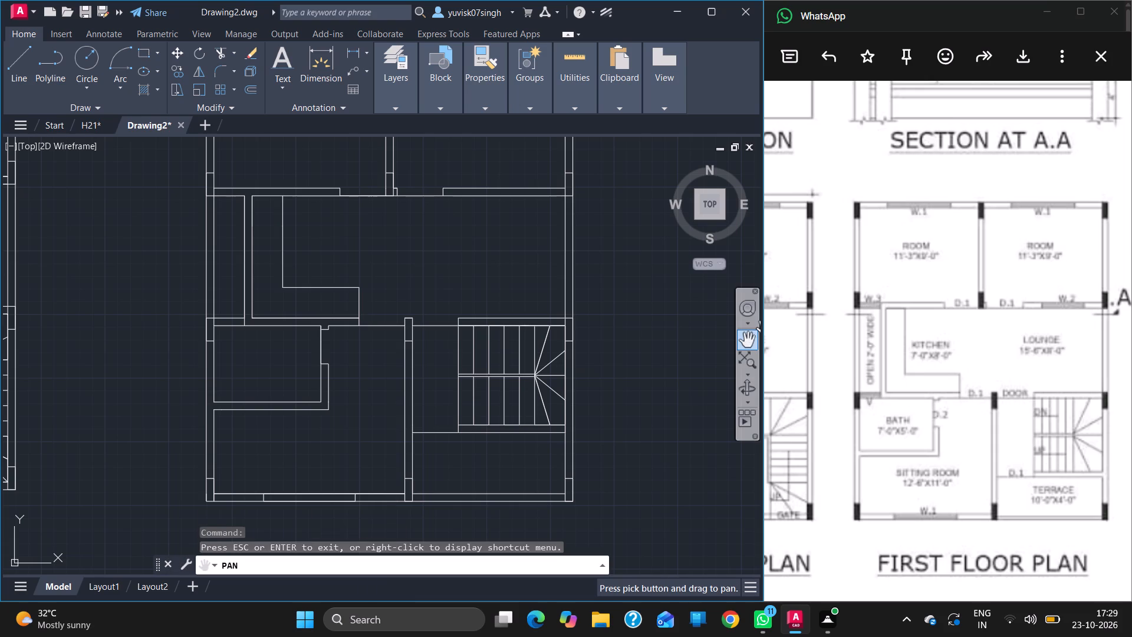
{"action": "left_click_drag", "start_coordinate": [616, 244], "coordinate": [616, 246]}
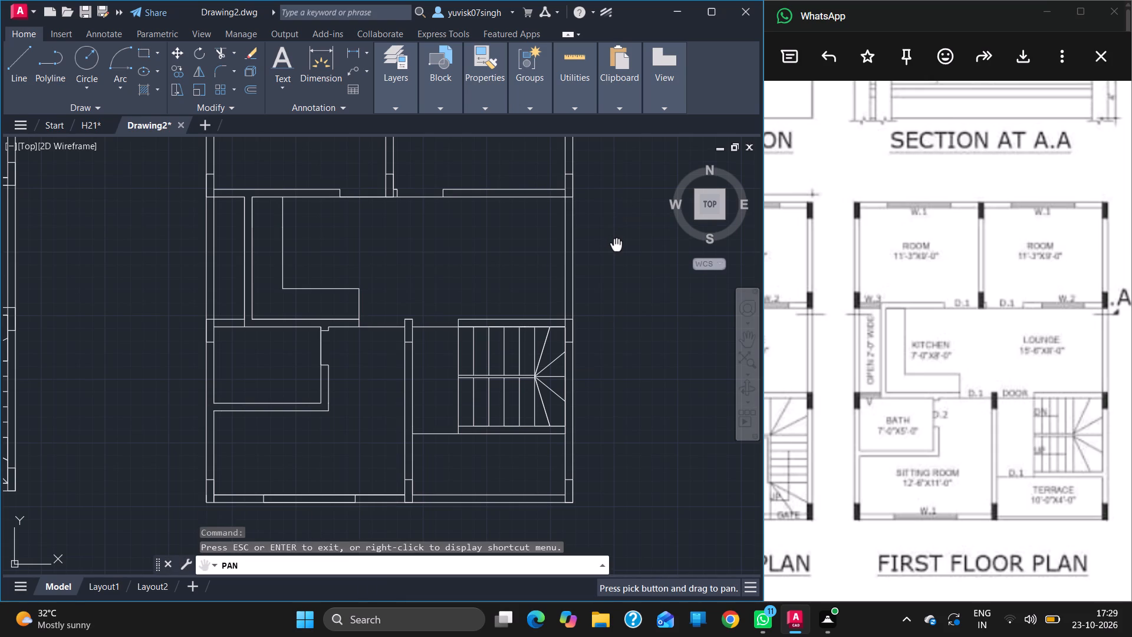
{"action": "left_click_drag", "start_coordinate": [616, 246], "coordinate": [616, 182]}
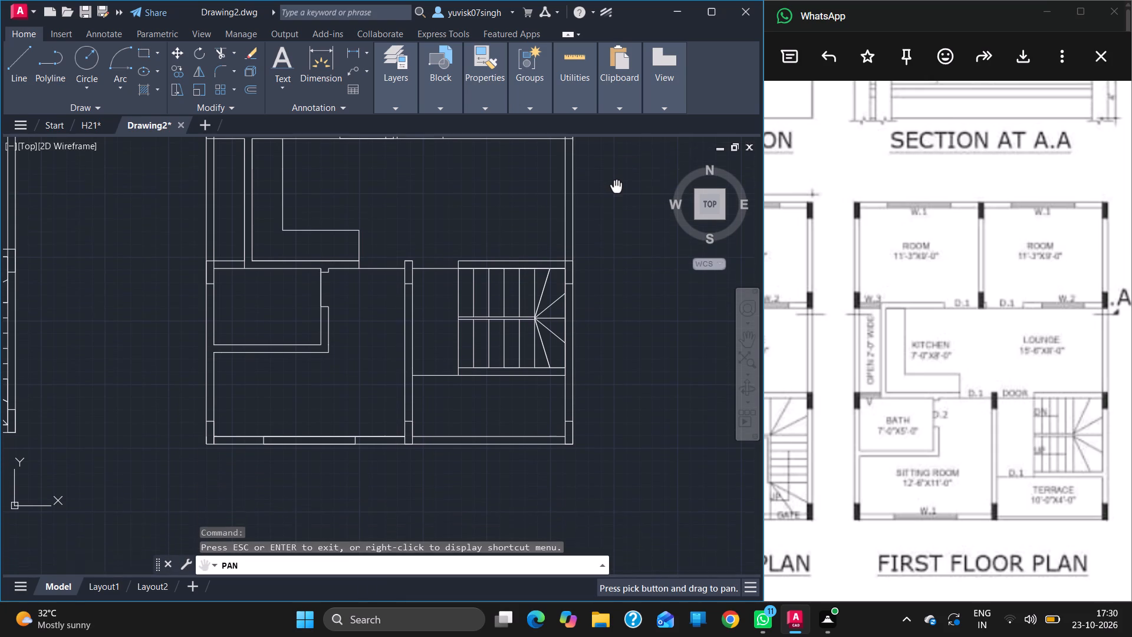
{"action": "left_click_drag", "start_coordinate": [616, 182], "coordinate": [616, 166]}
{"action": "left_click_drag", "start_coordinate": [437, 216], "coordinate": [440, 226]}
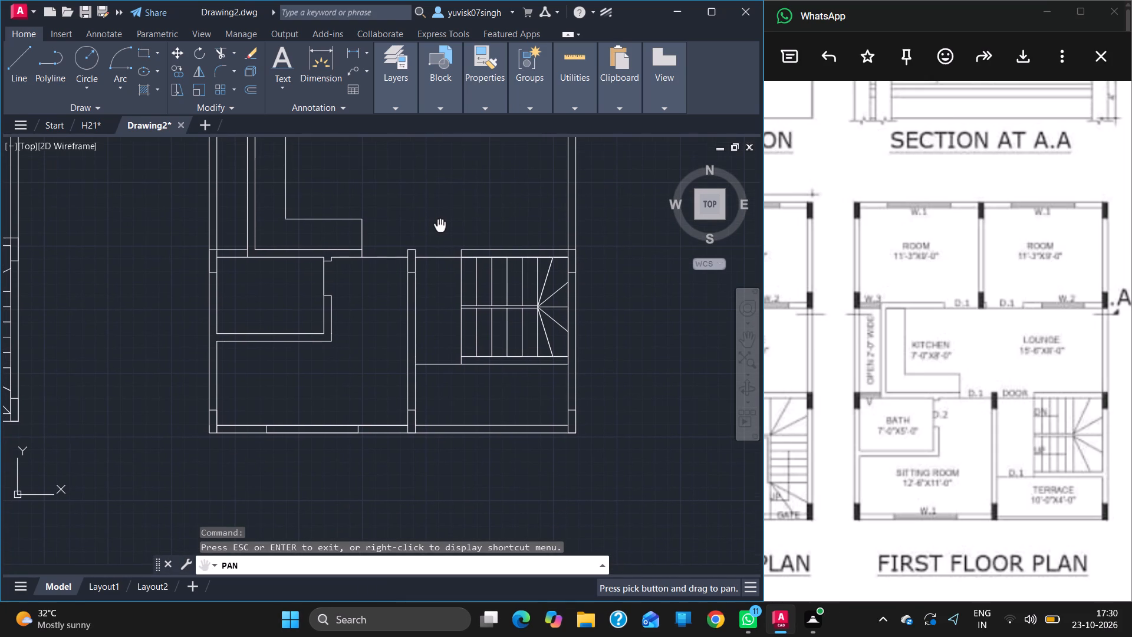
{"action": "left_click_drag", "start_coordinate": [440, 226], "coordinate": [441, 273]}
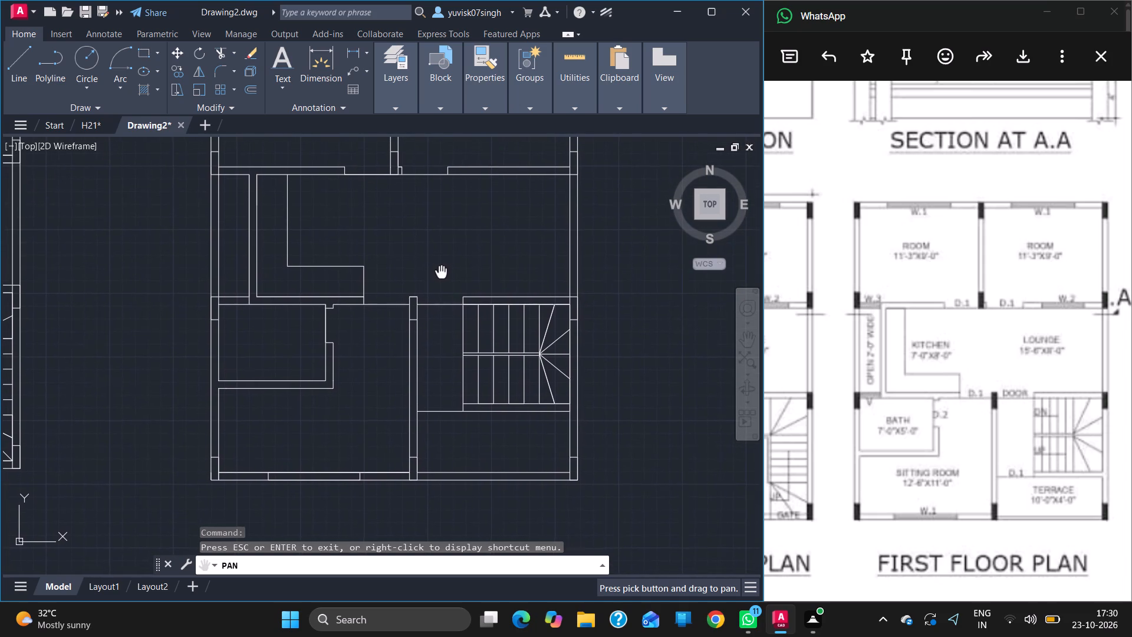
{"action": "left_click_drag", "start_coordinate": [441, 273], "coordinate": [430, 354]}
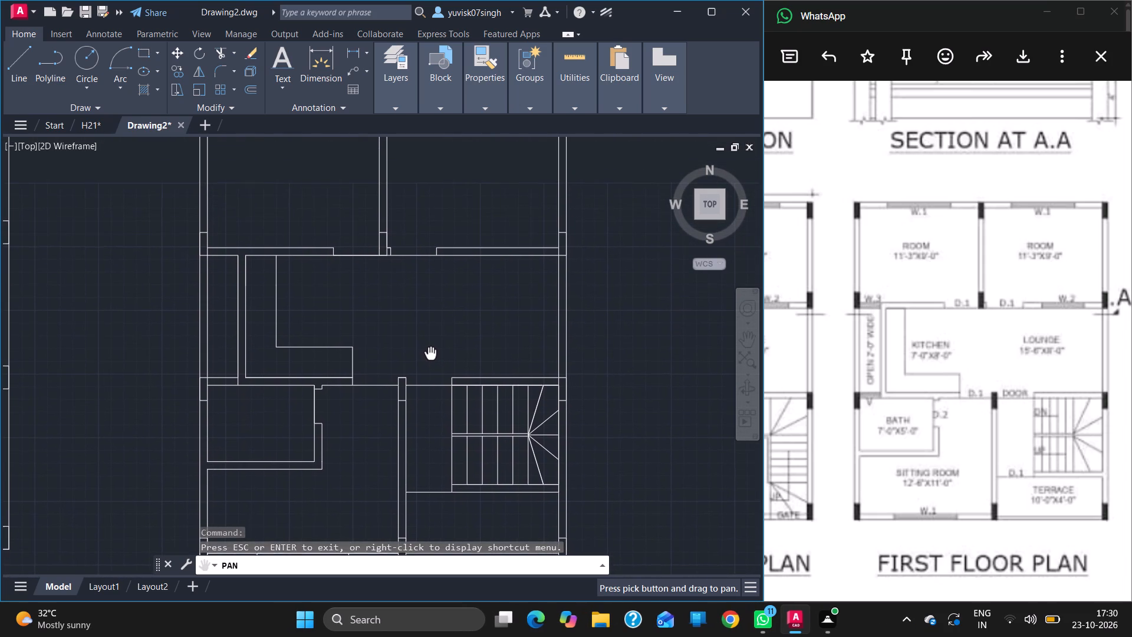
{"action": "key", "text": "Escape"}
{"action": "left_click", "coordinate": [11, 81]}
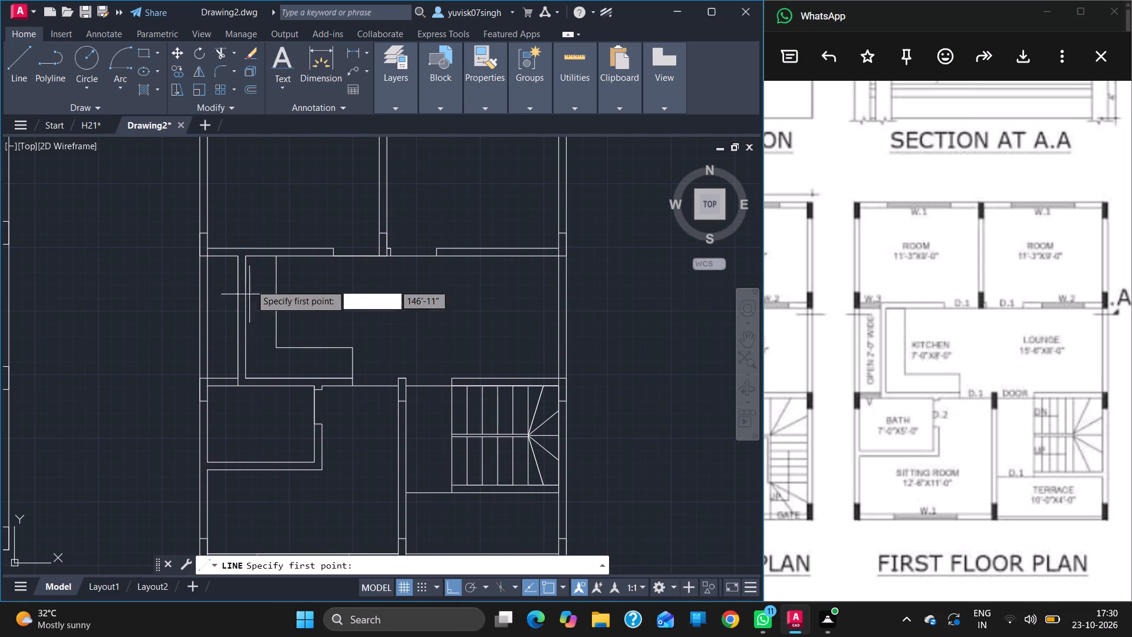
{"action": "left_click_drag", "start_coordinate": [237, 259], "coordinate": [237, 251]}
{"action": "left_click", "coordinate": [237, 251]}
{"action": "key", "text": "Escape"}
Outline the 4' wide window W.2 in the right room's bottom wall, starting 2' left of the midpoint between the D.1 opening and outer wall.
{"action": "left_click", "coordinate": [31, 78]}
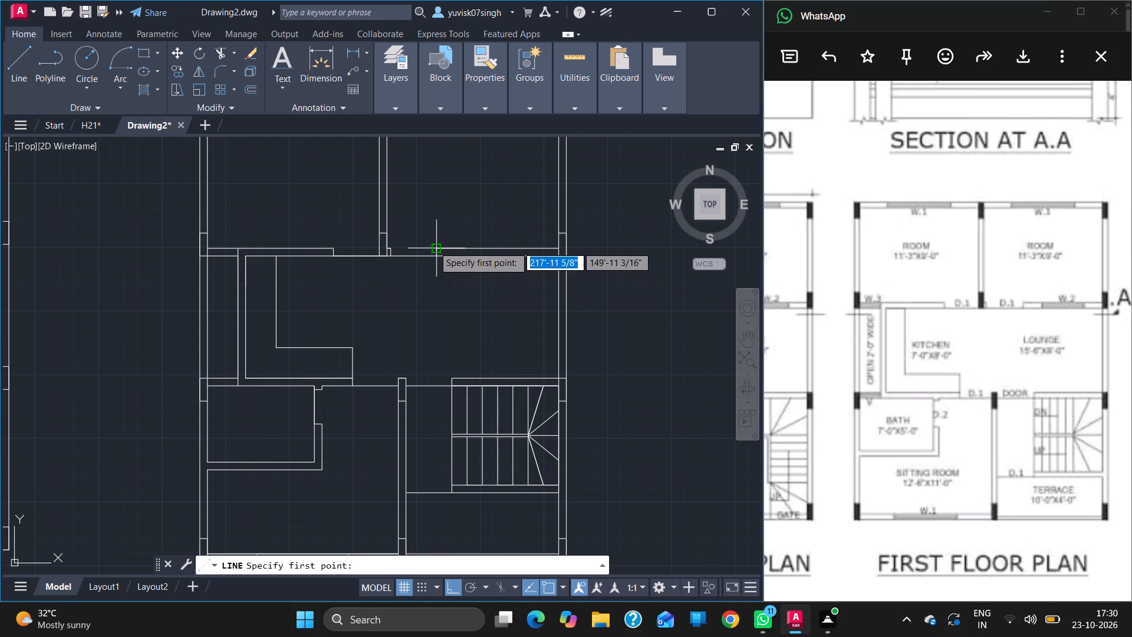
{"action": "left_click_drag", "start_coordinate": [433, 246], "coordinate": [558, 245]}
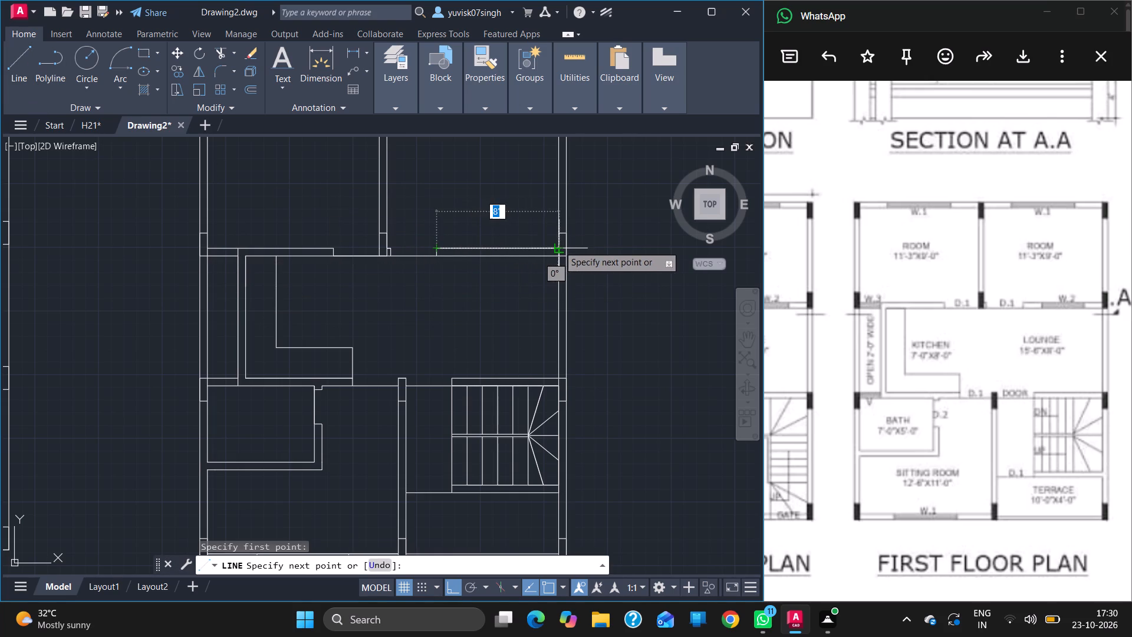
{"action": "left_click", "coordinate": [558, 245]}
{"action": "left_click", "coordinate": [499, 246]}
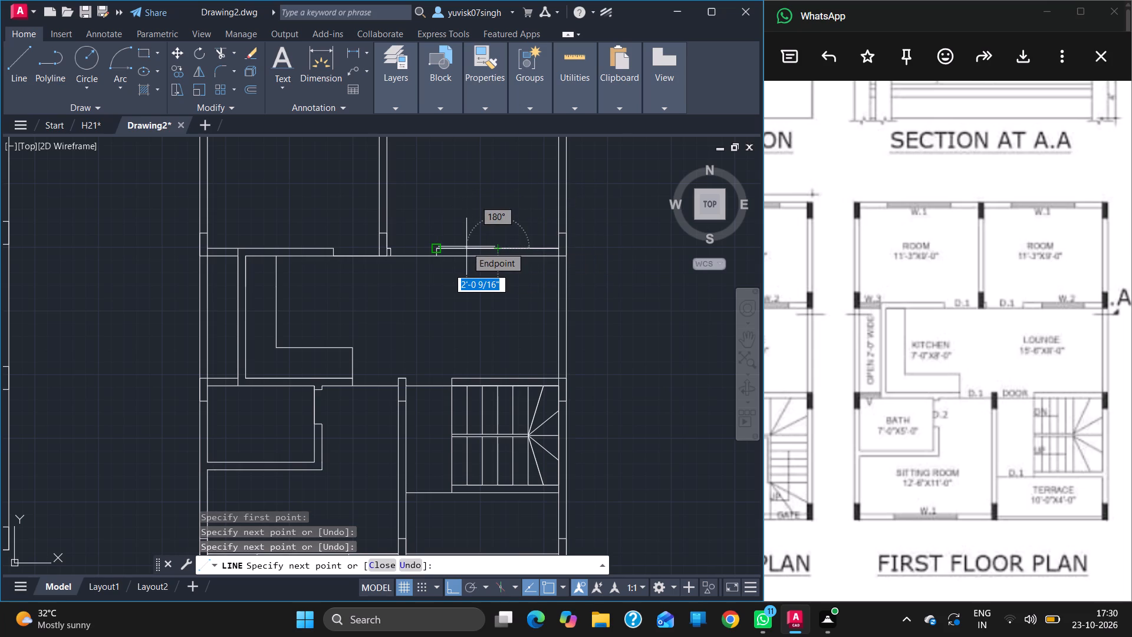
{"action": "type", "text": "2'"}
{"action": "key", "text": "Return"}
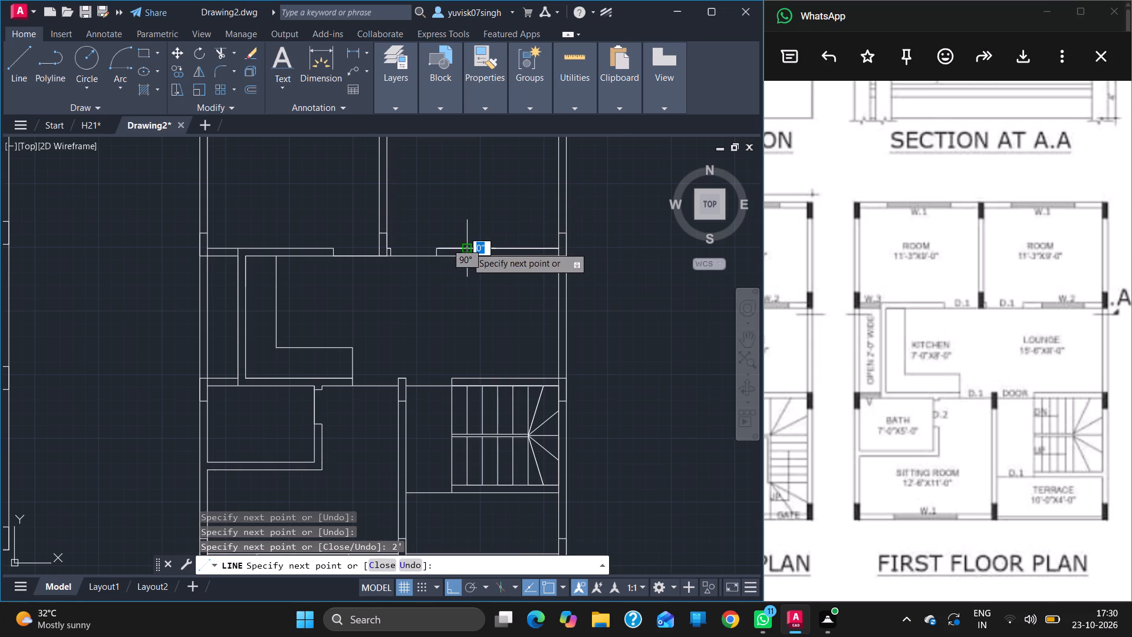
{"action": "left_click_drag", "start_coordinate": [468, 255], "coordinate": [518, 260]}
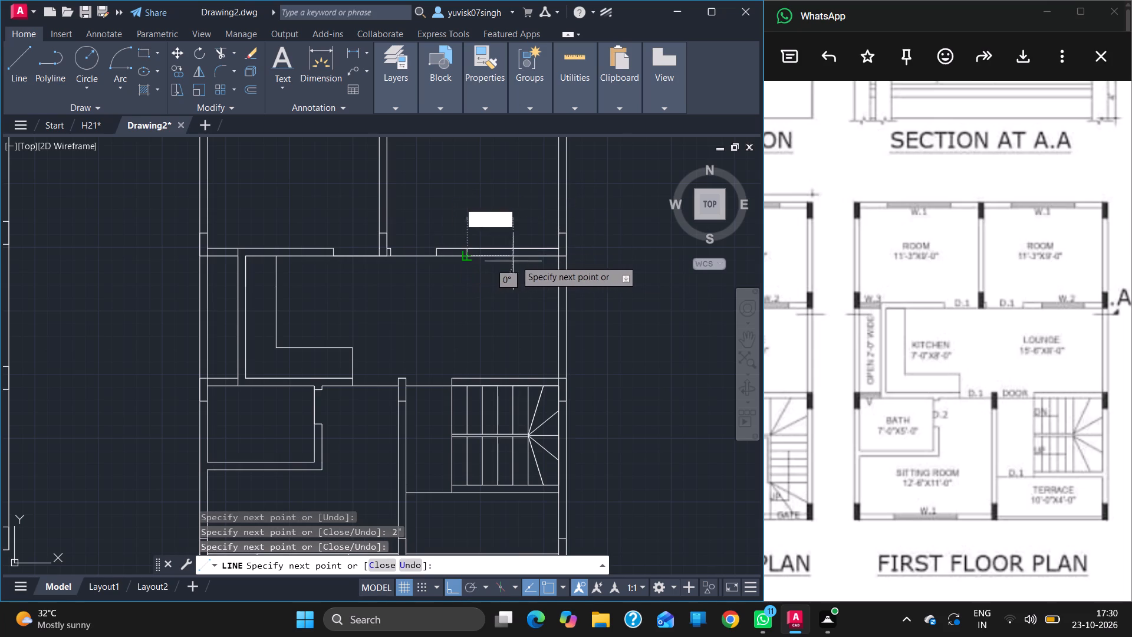
{"action": "left_click_drag", "start_coordinate": [518, 260], "coordinate": [524, 260]}
{"action": "type", "text": "4'"}
{"action": "key", "text": "Return"}
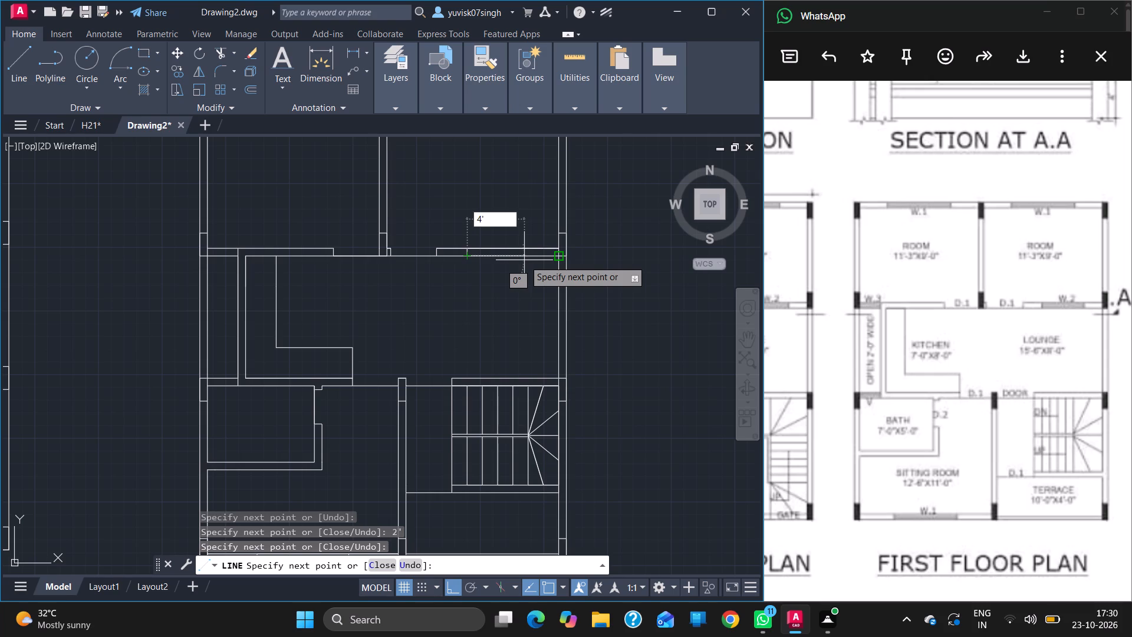
{"action": "left_click", "coordinate": [526, 248]}
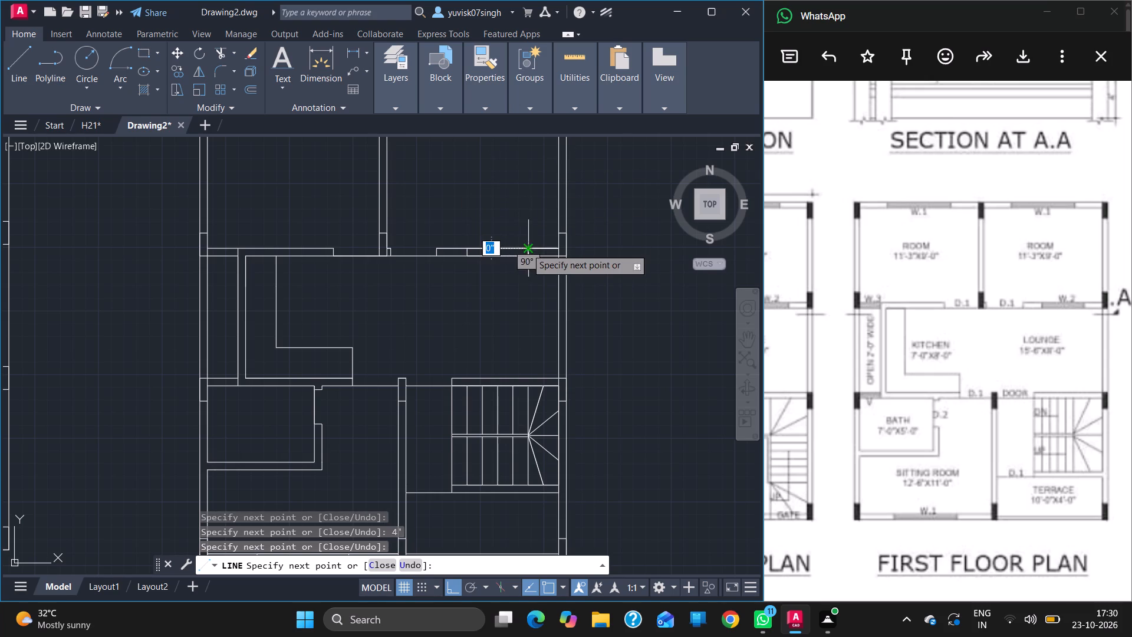
{"action": "key", "text": "Escape"}
Examine the first floor plan's upper rooms and compare the whole plan with the neighbouring floor plan.
{"action": "left_click", "coordinate": [752, 339]}
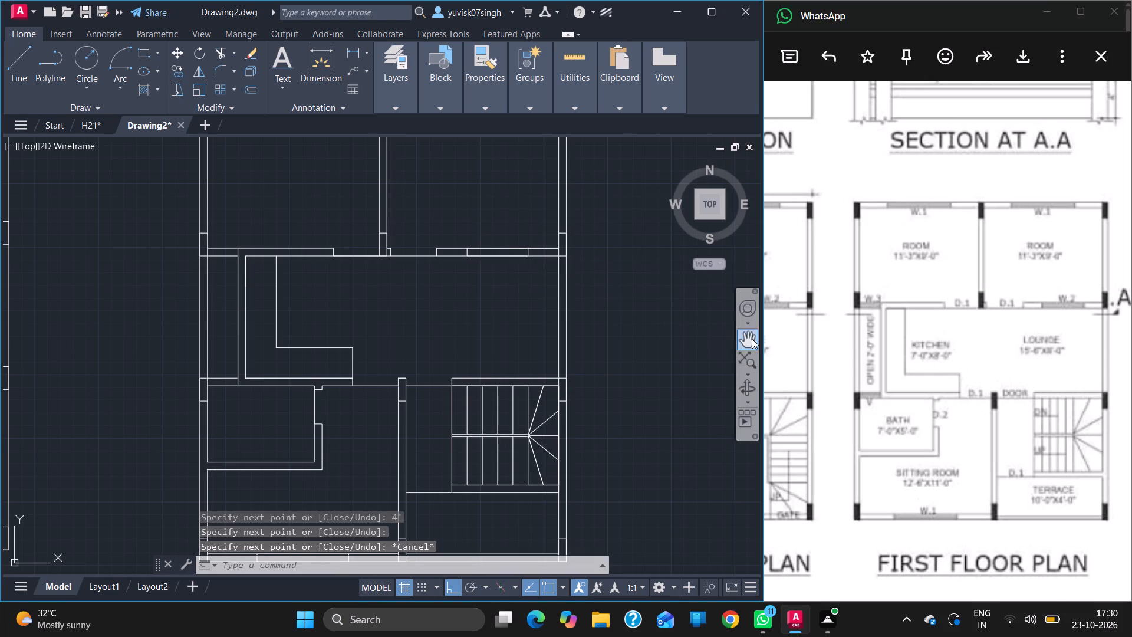
{"action": "left_click_drag", "start_coordinate": [449, 307], "coordinate": [455, 400]}
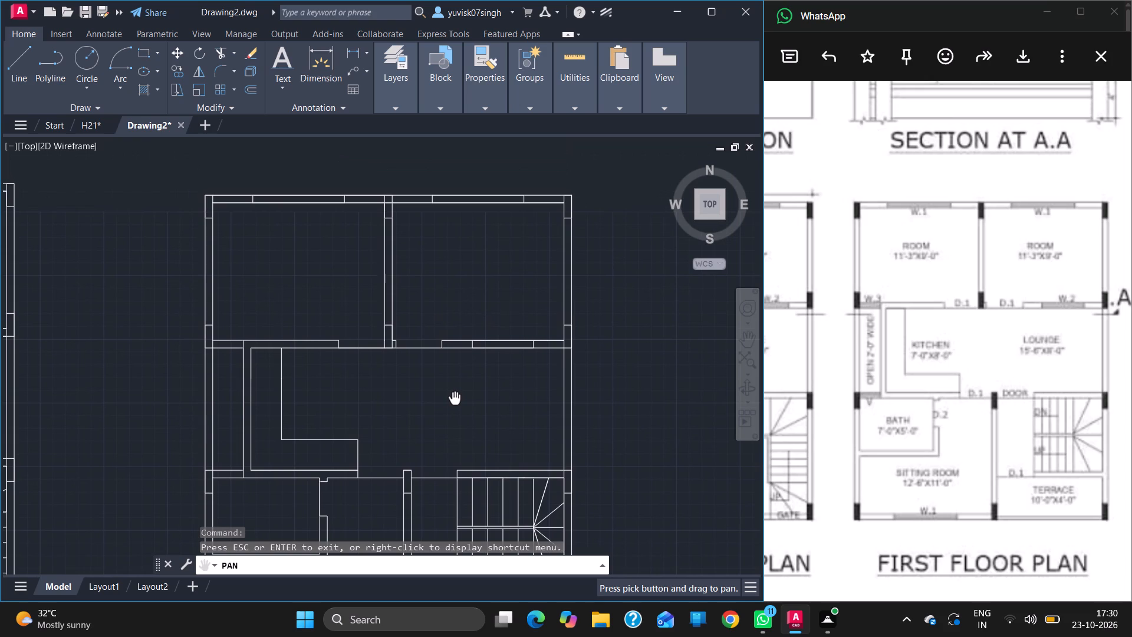
{"action": "left_click_drag", "start_coordinate": [455, 400], "coordinate": [453, 390]}
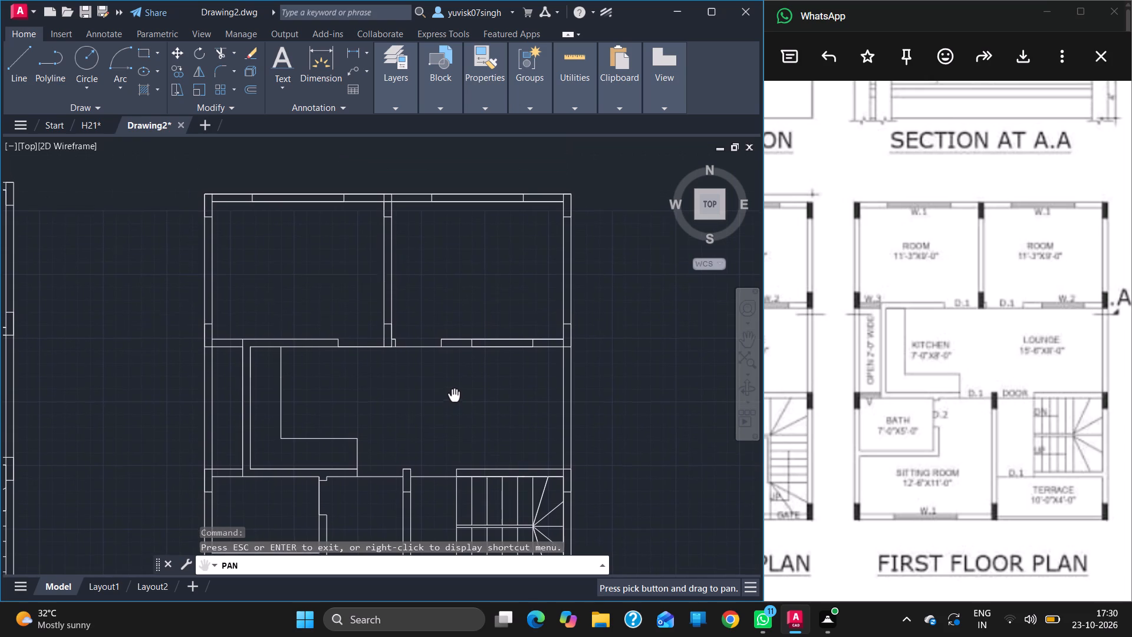
{"action": "left_click_drag", "start_coordinate": [453, 390], "coordinate": [685, 404]}
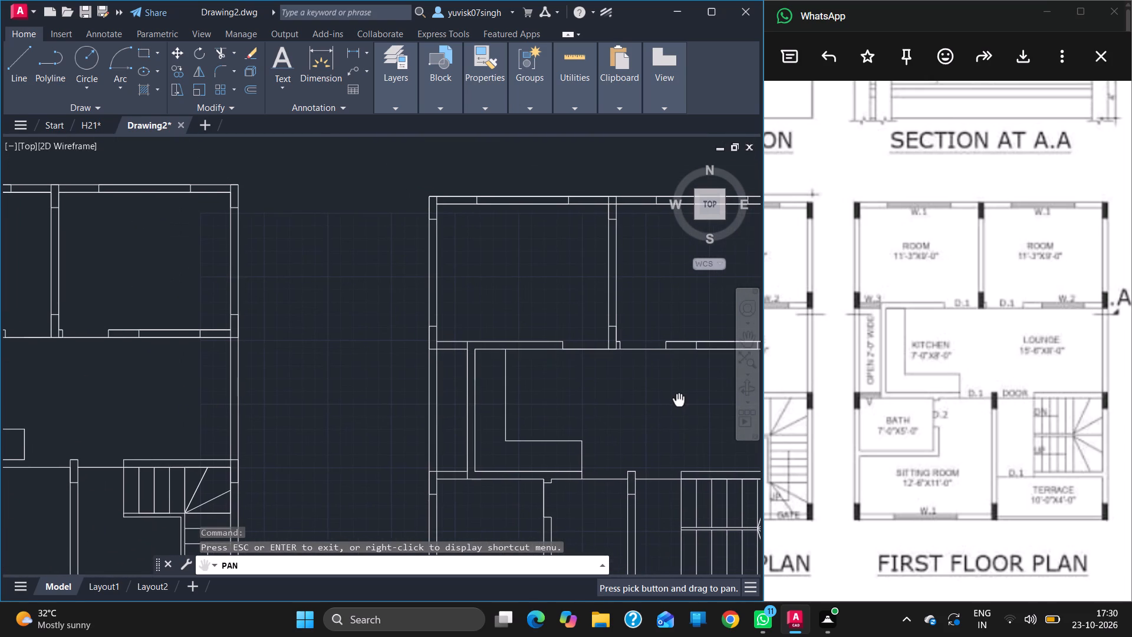
{"action": "left_click_drag", "start_coordinate": [685, 404], "coordinate": [714, 418]}
{"action": "scroll", "coordinate": [233, 360], "scroll_direction": "up", "scroll_amount": 3, "text": "ctrl"}
{"action": "scroll", "coordinate": [233, 360], "scroll_direction": "down", "scroll_amount": 7, "text": "ctrl"}
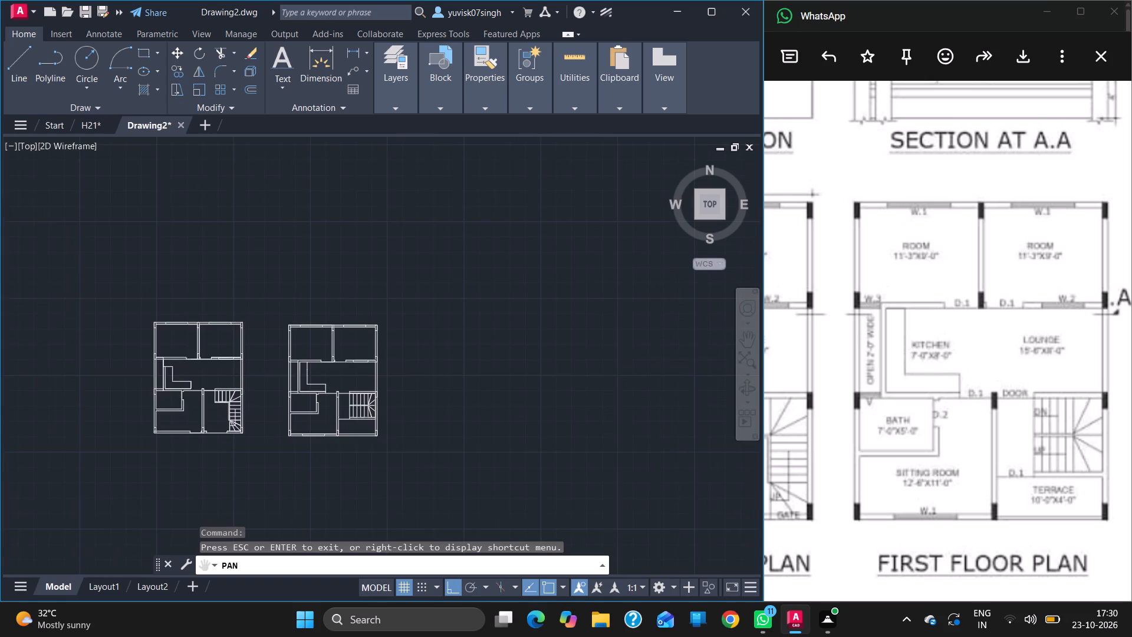
{"action": "scroll", "coordinate": [304, 369], "scroll_direction": "up", "scroll_amount": 3, "text": "ctrl"}
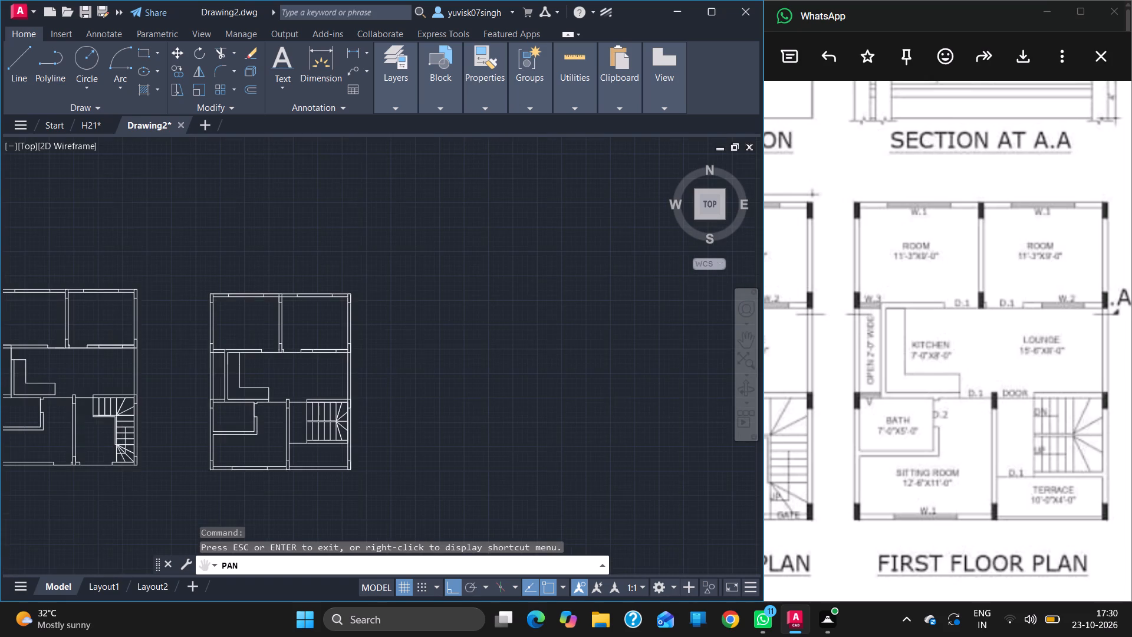
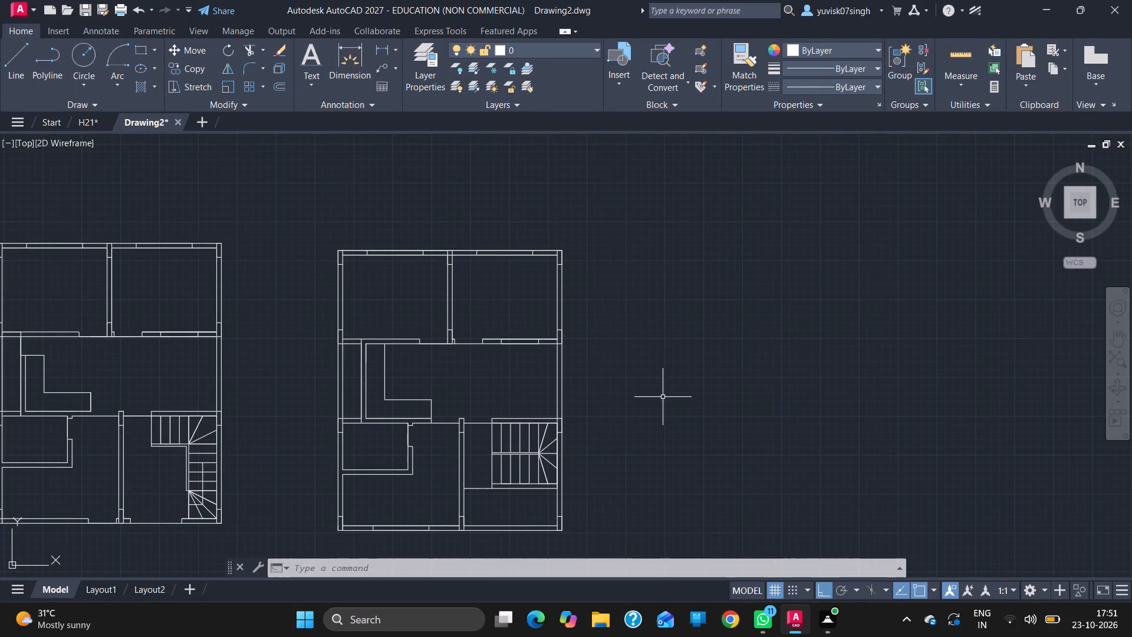
Draw a 2' wide by 4' high rectangle with lines in the empty area above the first floor plan.
{"action": "left_click", "coordinate": [1114, 340]}
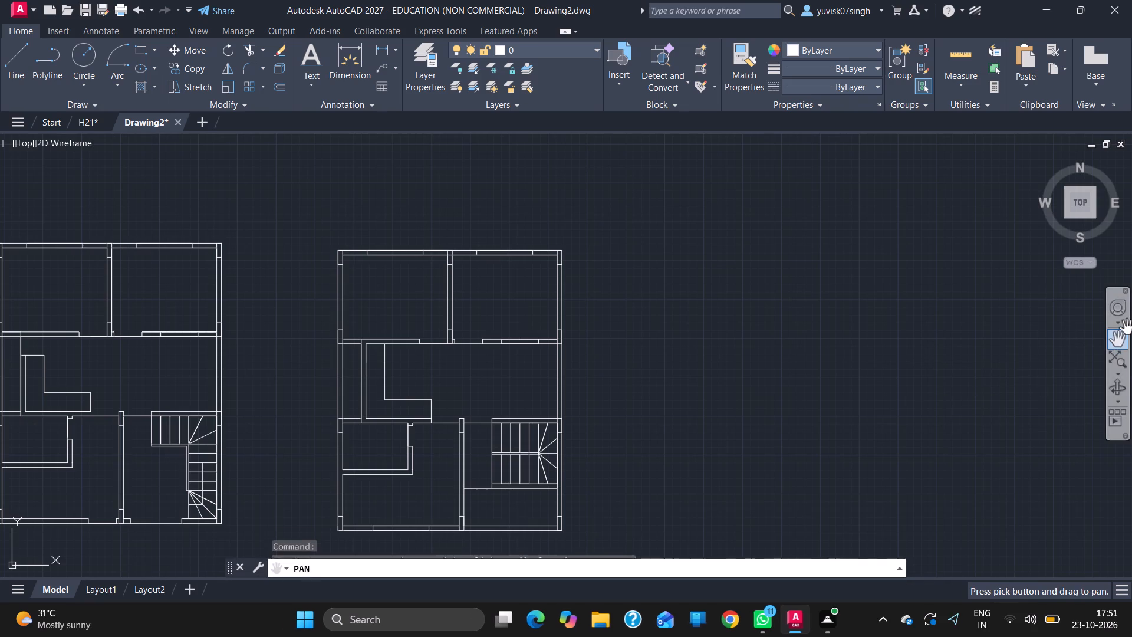
{"action": "left_click", "coordinate": [449, 291]}
{"action": "left_click_drag", "start_coordinate": [543, 306], "coordinate": [530, 413]}
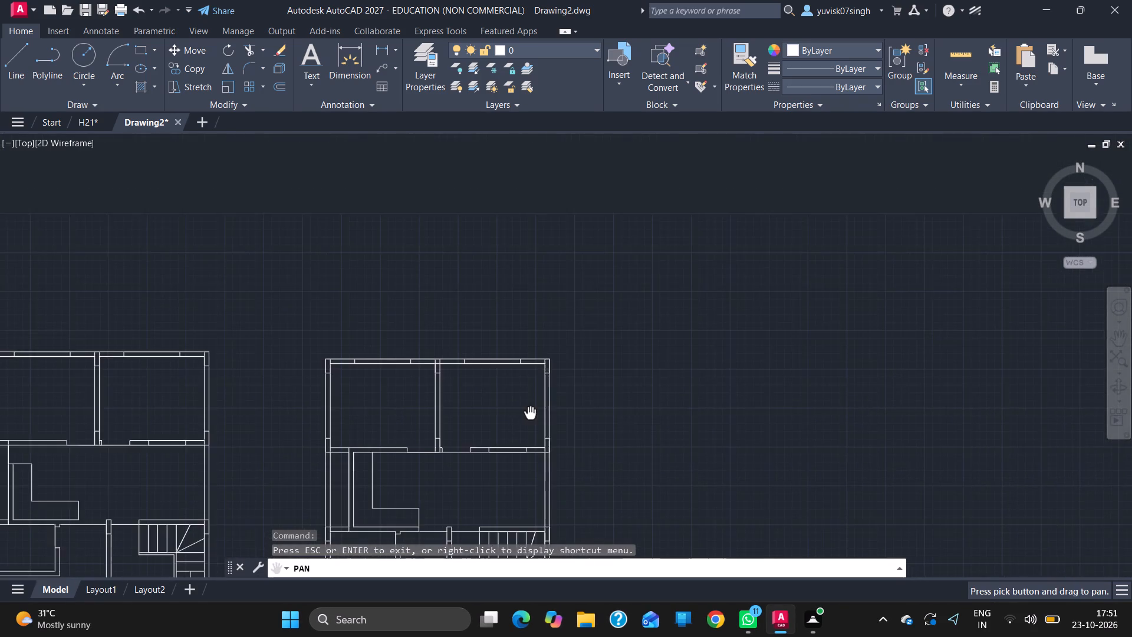
{"action": "left_click_drag", "start_coordinate": [530, 413], "coordinate": [594, 605]}
{"action": "key", "text": "Escape"}
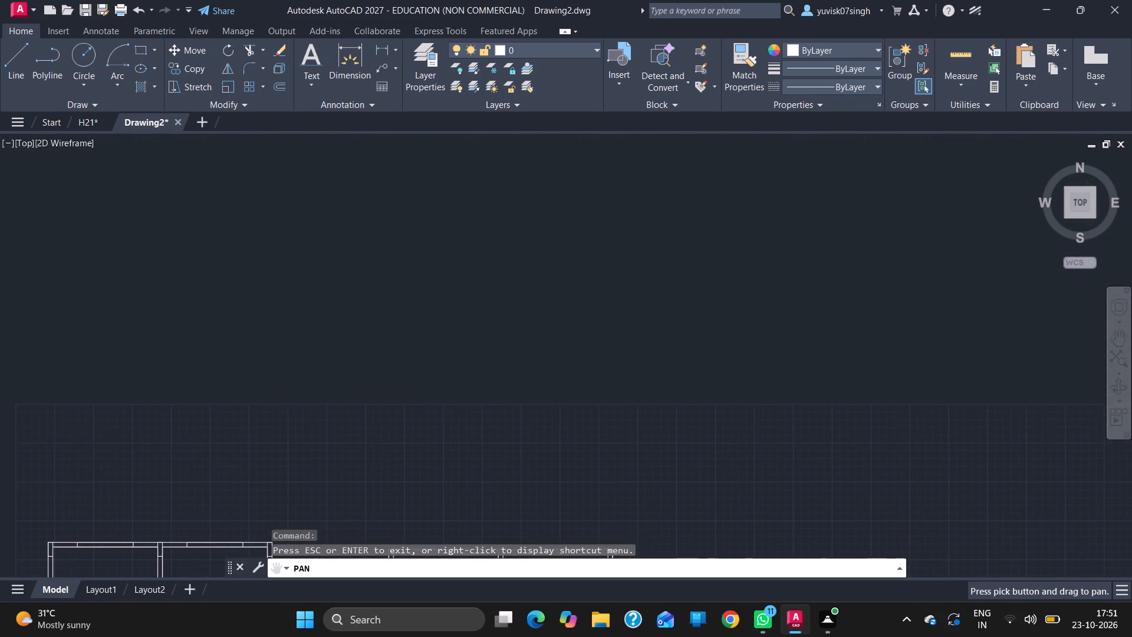
{"action": "key", "text": "Escape"}
{"action": "left_click_drag", "start_coordinate": [594, 605], "coordinate": [627, 414]}
{"action": "key", "text": "Escape"}
{"action": "left_click", "coordinate": [627, 414]}
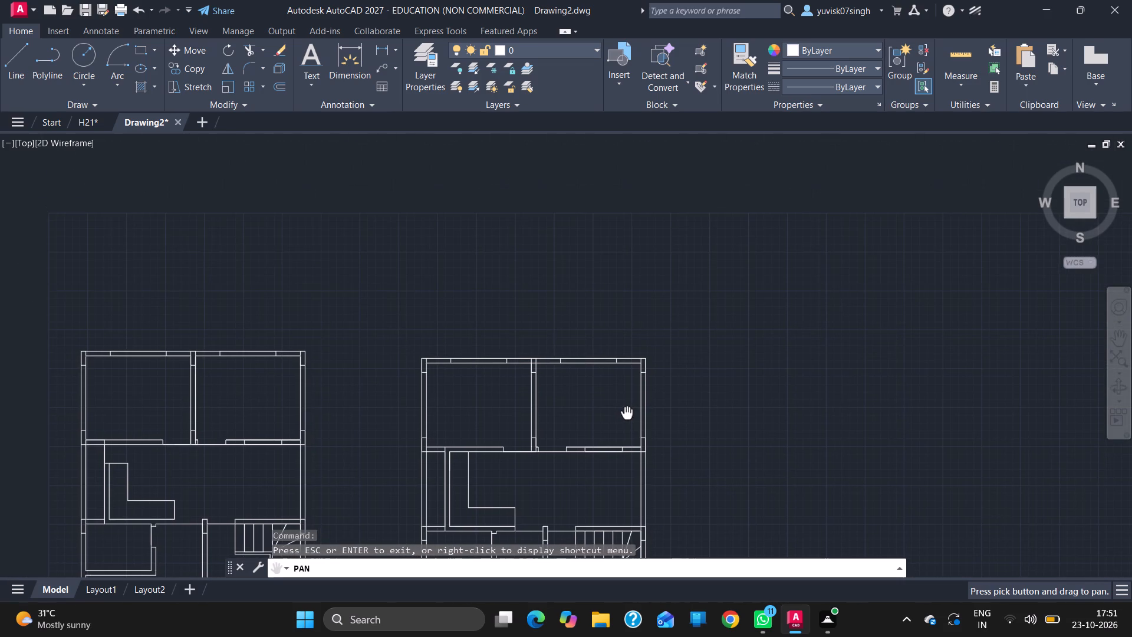
{"action": "left_click", "coordinate": [627, 414]}
{"action": "key", "text": "Escape"}
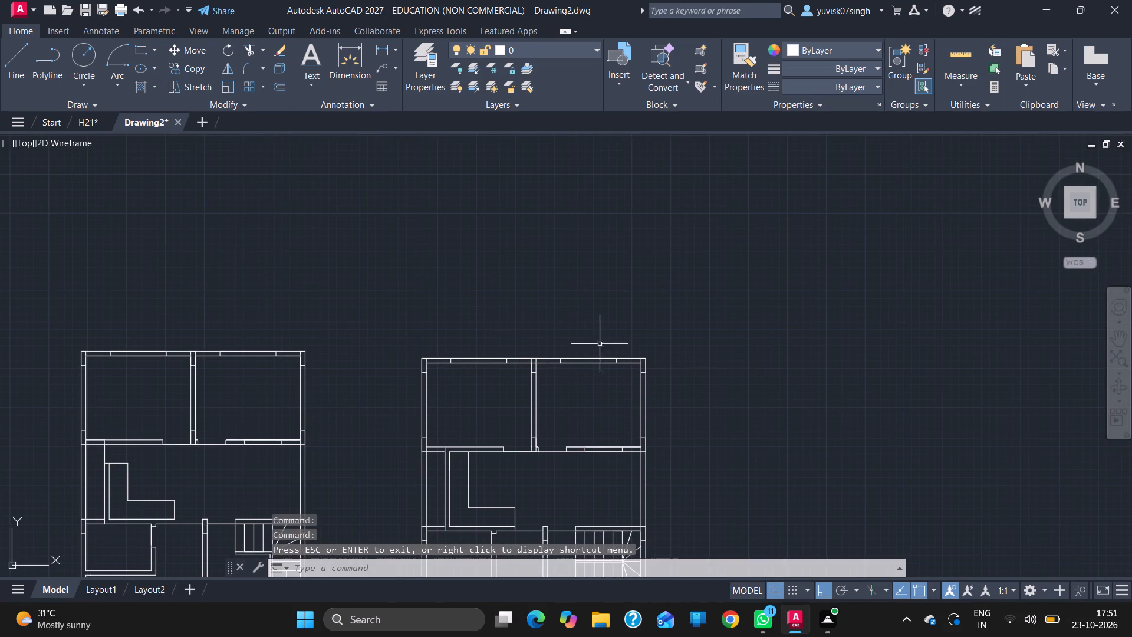
{"action": "left_click", "coordinate": [1130, 343]}
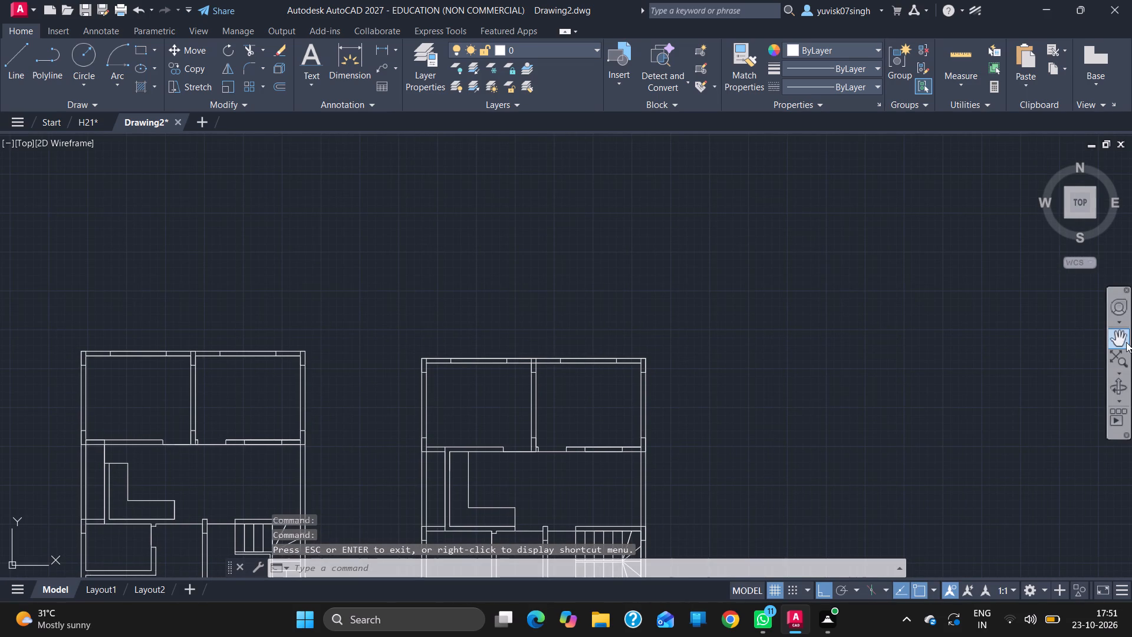
{"action": "left_click", "coordinate": [1126, 342]}
{"action": "left_click_drag", "start_coordinate": [706, 254], "coordinate": [744, 500]}
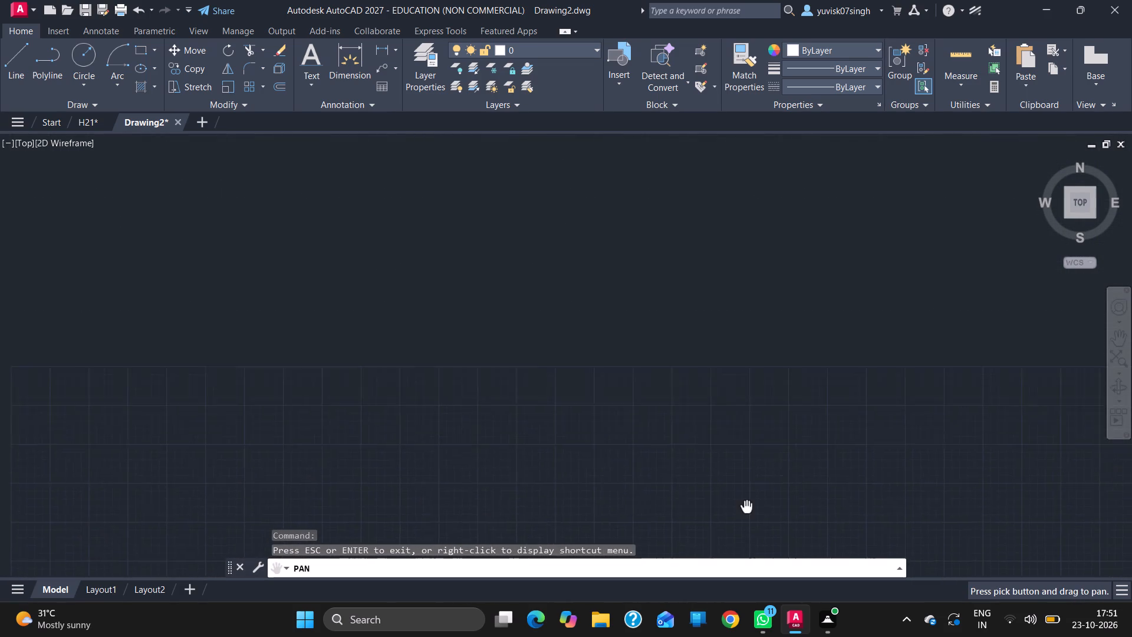
{"action": "left_click_drag", "start_coordinate": [744, 500], "coordinate": [731, 437]}
{"action": "key", "text": "Escape"}
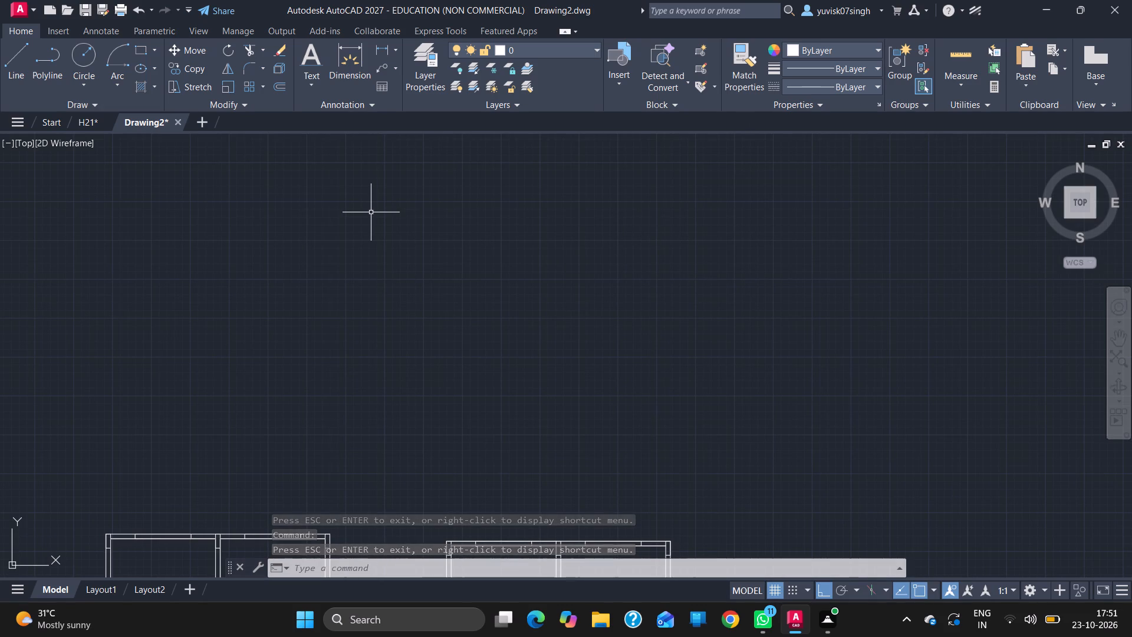
{"action": "left_click", "coordinate": [14, 70]}
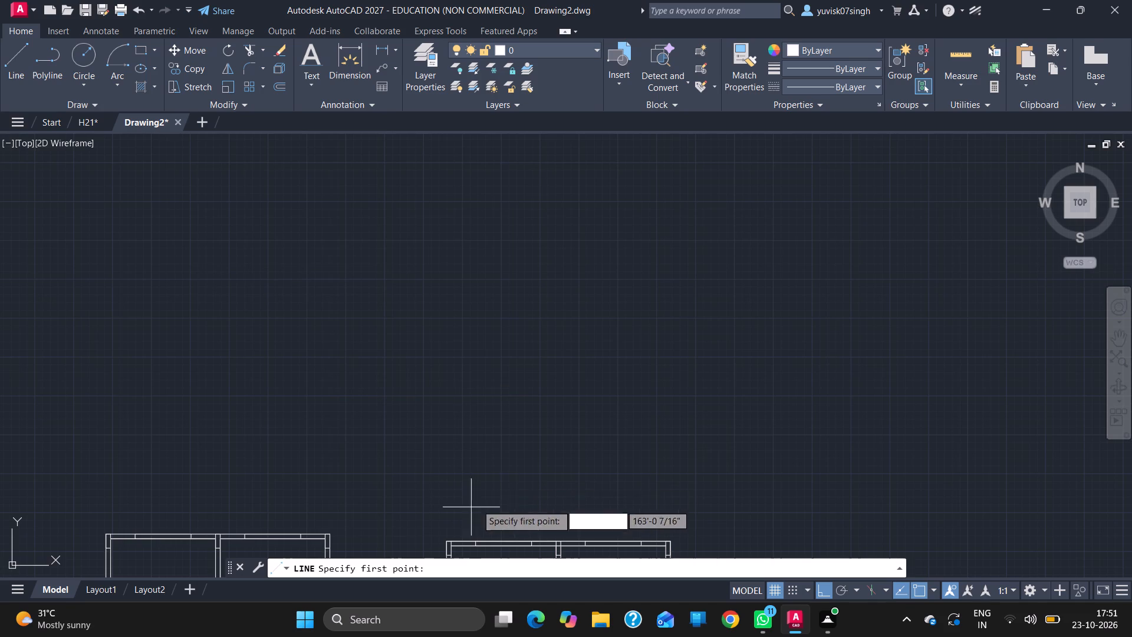
{"action": "left_click", "coordinate": [448, 496]}
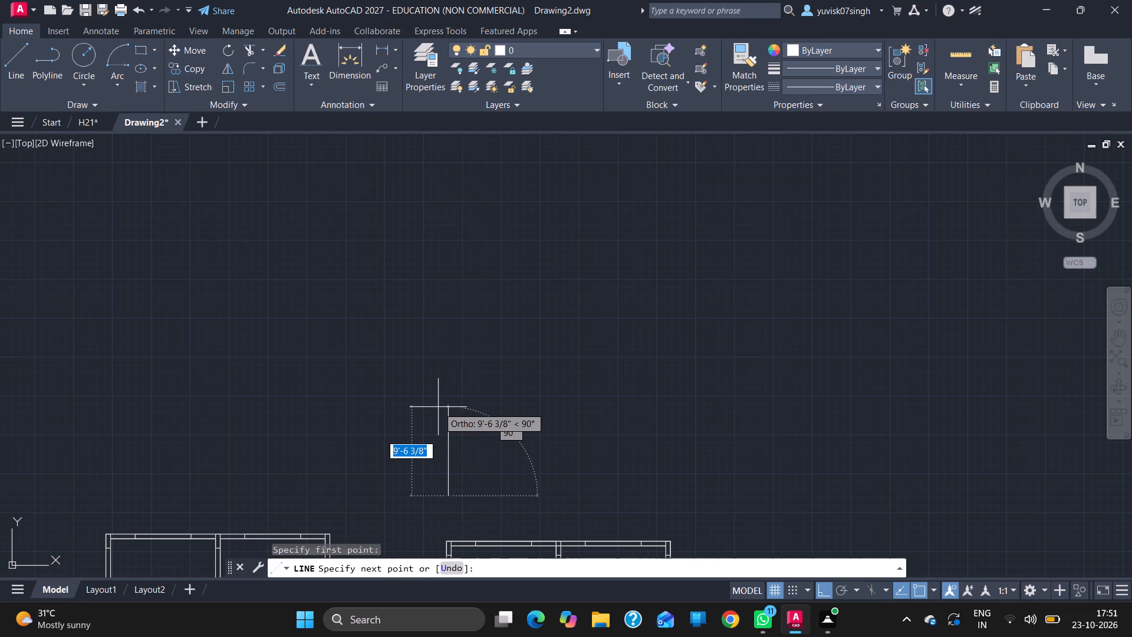
{"action": "type", "text": "4'"}
{"action": "key", "text": "Return"}
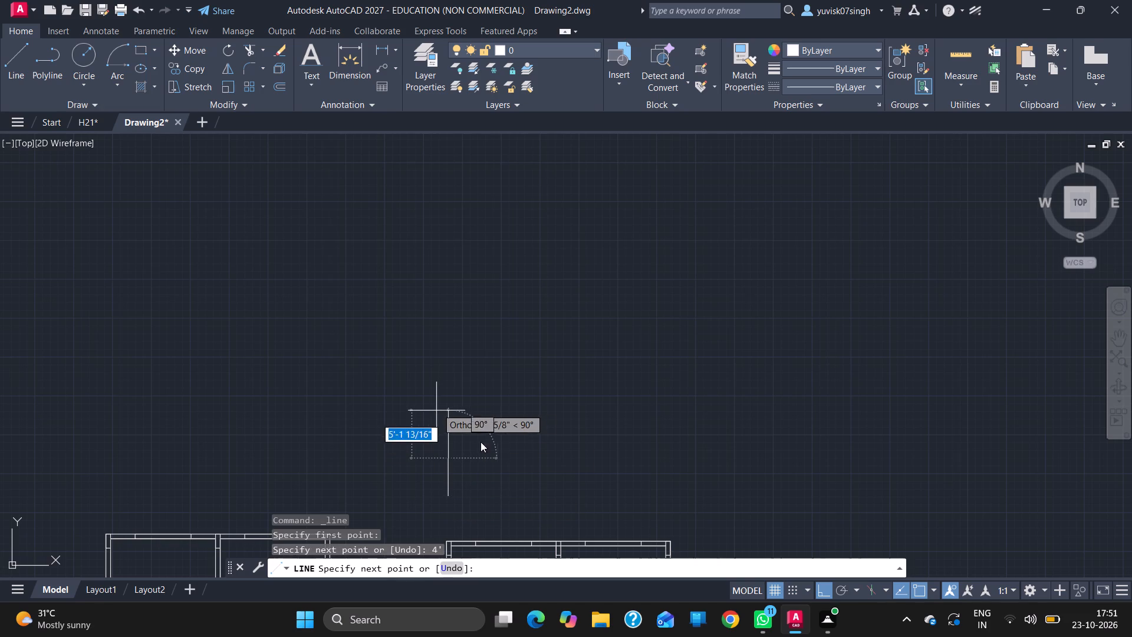
{"action": "type", "text": "2'"}
{"action": "key", "text": "Return"}
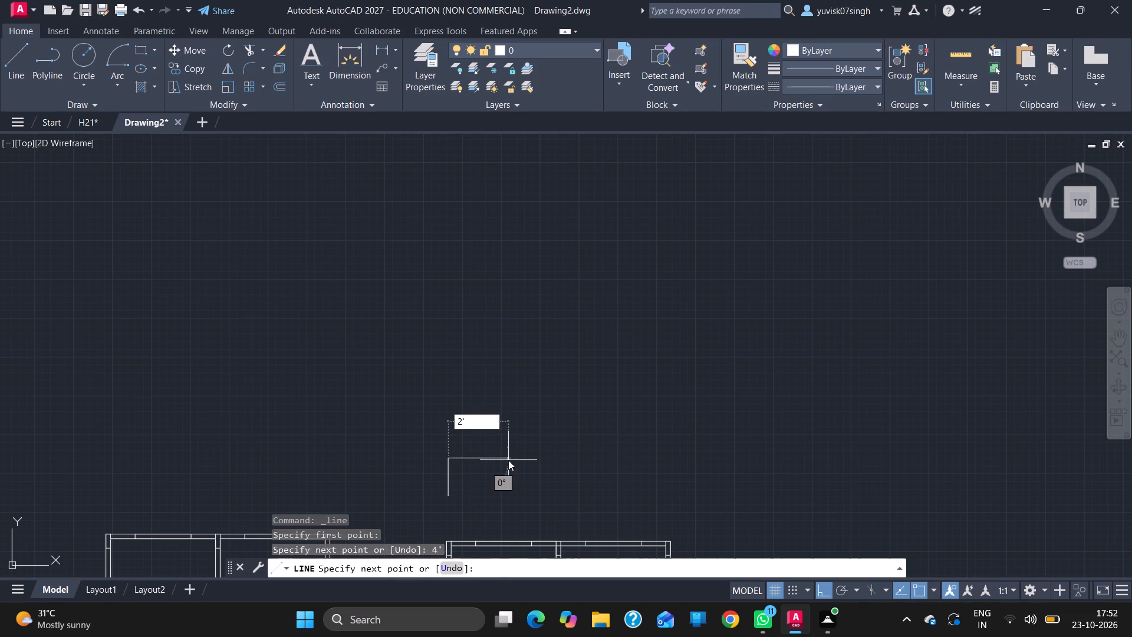
{"action": "type", "text": "4'"}
{"action": "key", "text": "Return"}
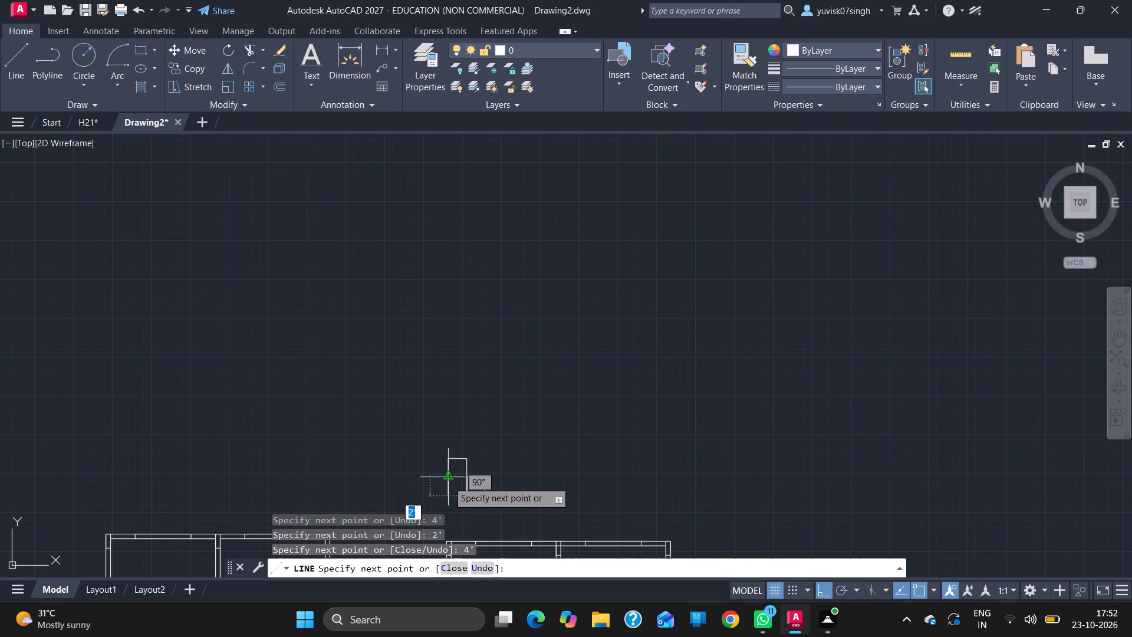
{"action": "left_click_drag", "start_coordinate": [445, 496], "coordinate": [465, 495]}
{"action": "left_click", "coordinate": [465, 495]}
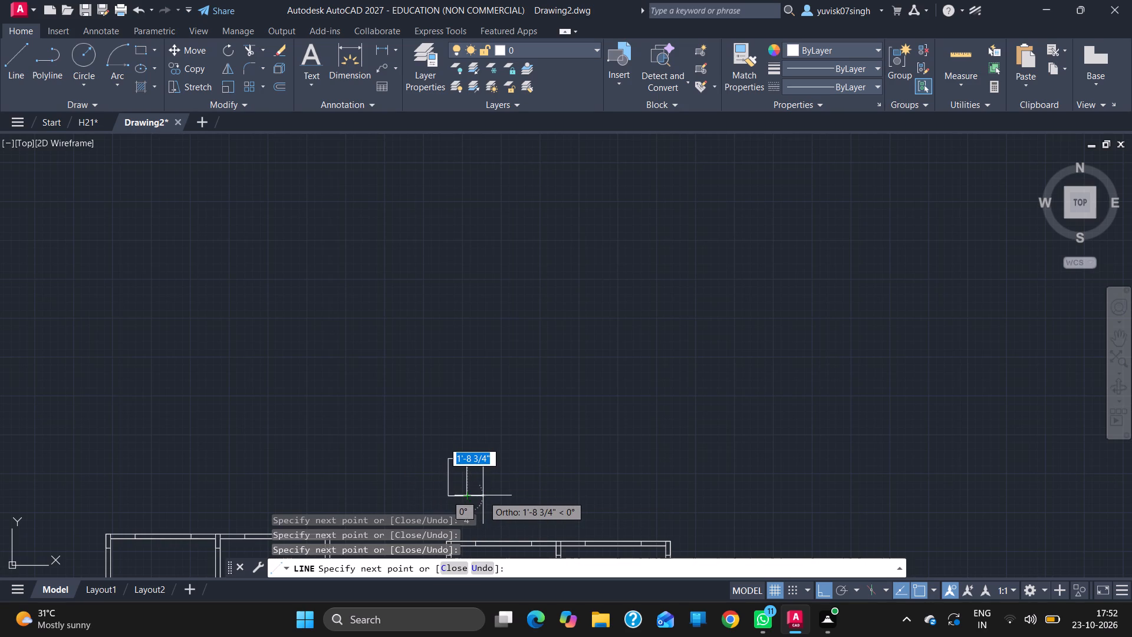
Draw a second rectangle, 2' wide by 4' high, 1' to the right of the first along the same base line.
{"action": "scroll", "coordinate": [483, 495], "scroll_direction": "up", "scroll_amount": 2, "text": "ctrl"}
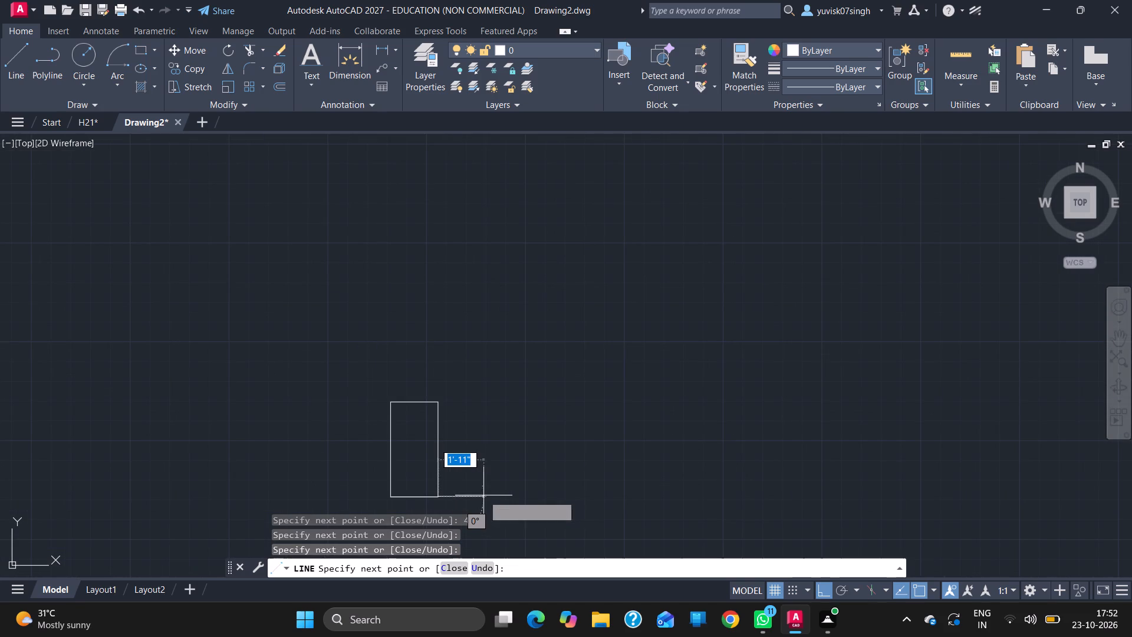
{"action": "type", "text": "1'"}
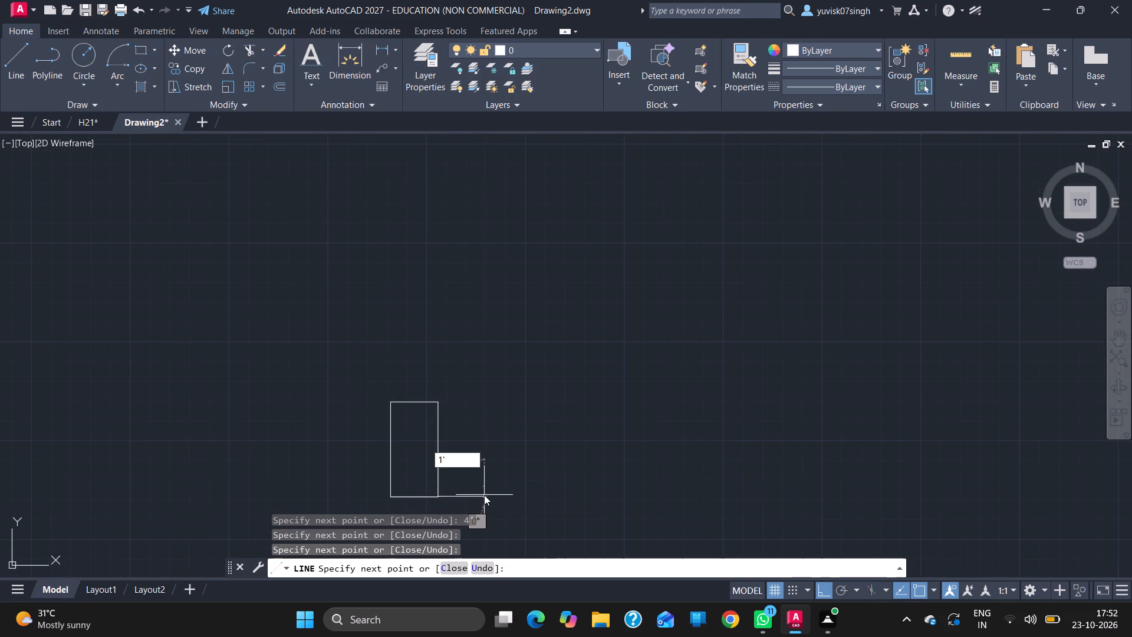
{"action": "key", "text": "Return"}
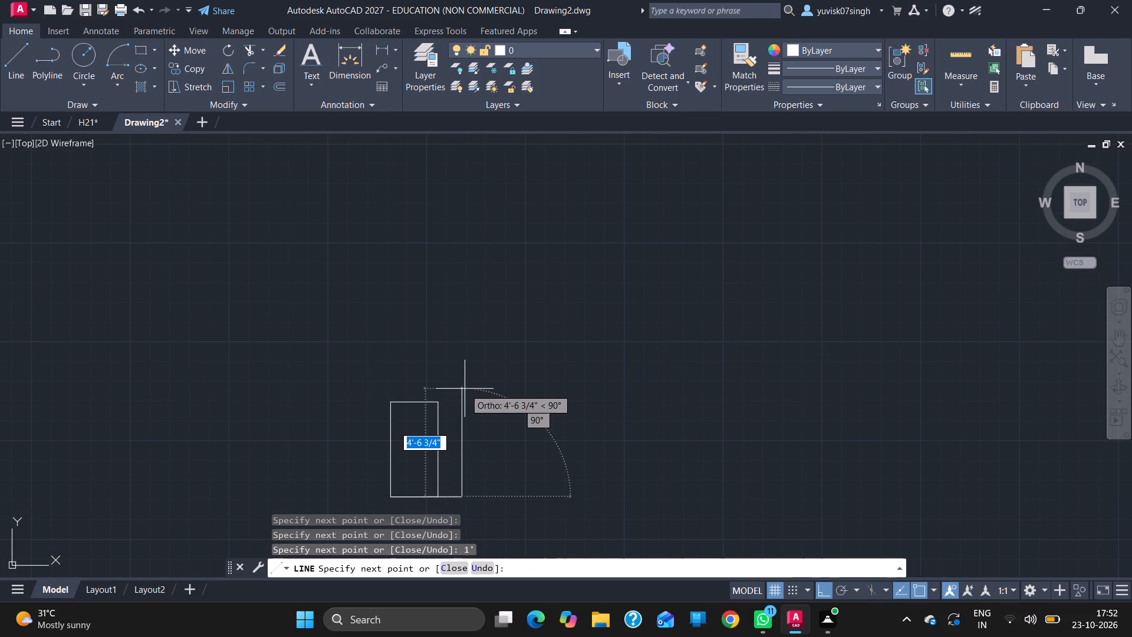
{"action": "type", "text": "4'"}
{"action": "key", "text": "Return"}
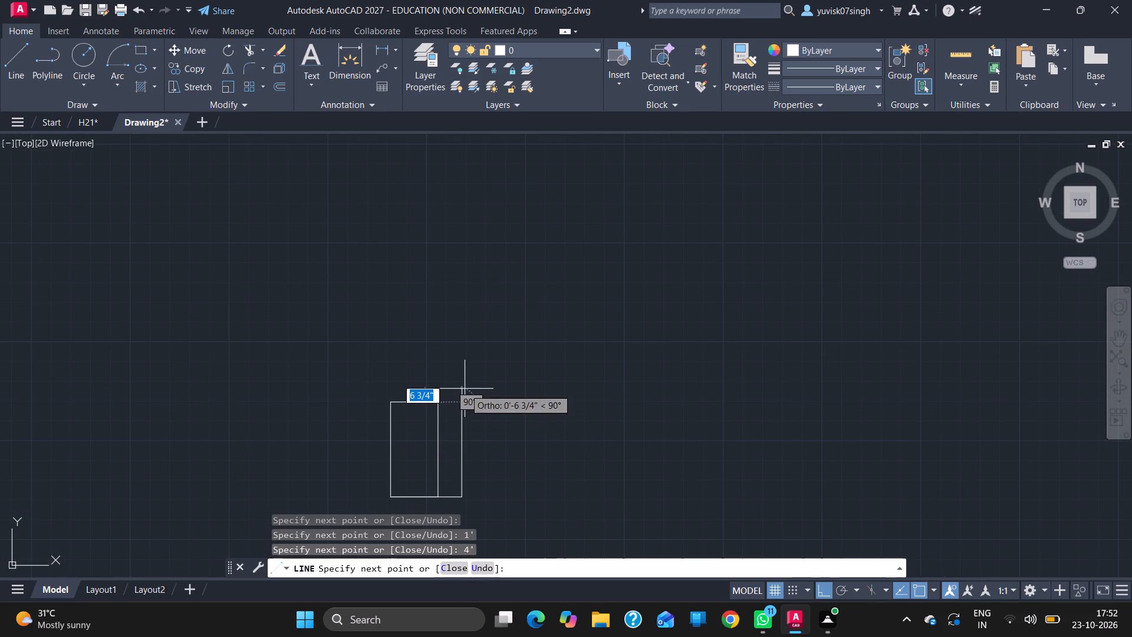
{"action": "type", "text": "2'"}
{"action": "key", "text": "Return"}
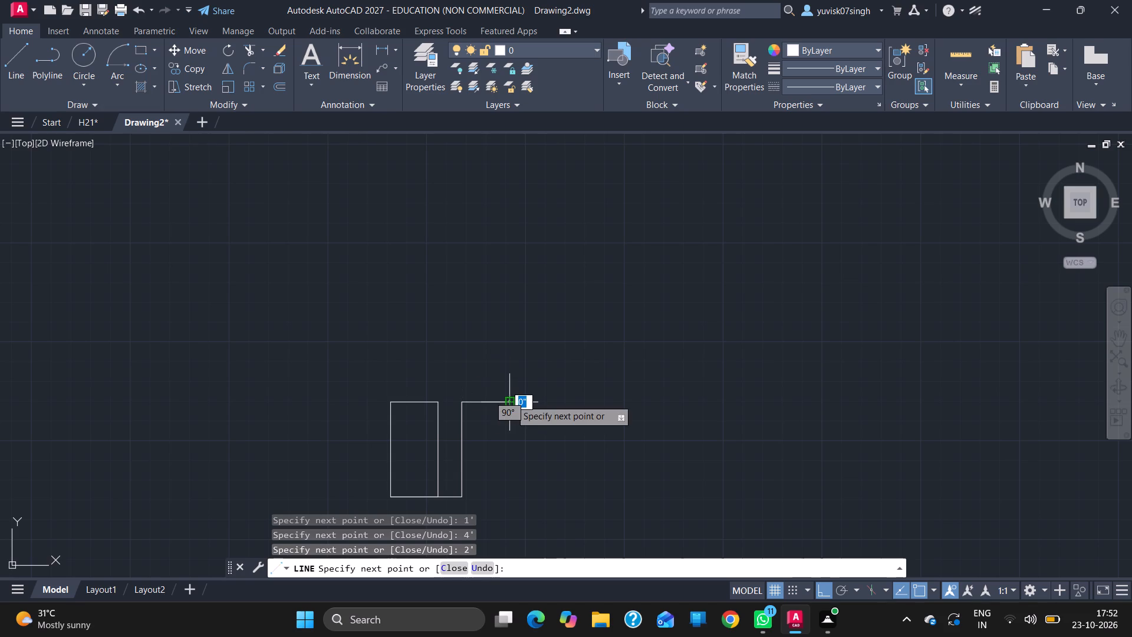
{"action": "type", "text": "4'"}
{"action": "key", "text": "Return"}
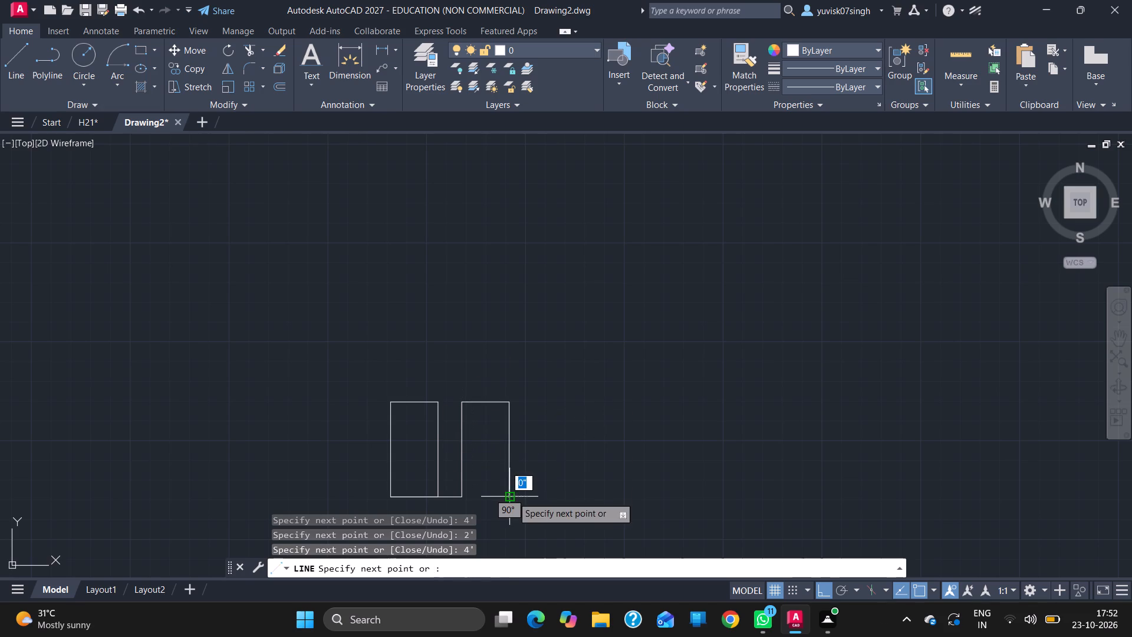
{"action": "left_click", "coordinate": [459, 495]}
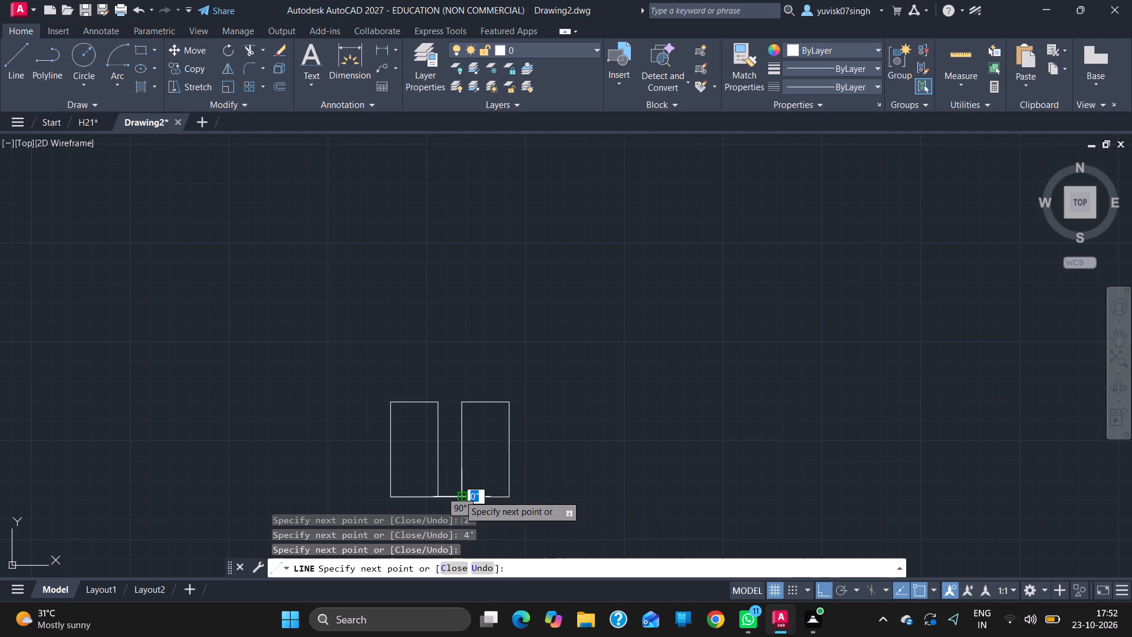
Draw a 25' horizontal base line to the right from the first rectangle's bottom-left corner.
{"action": "left_click", "coordinate": [390, 497]}
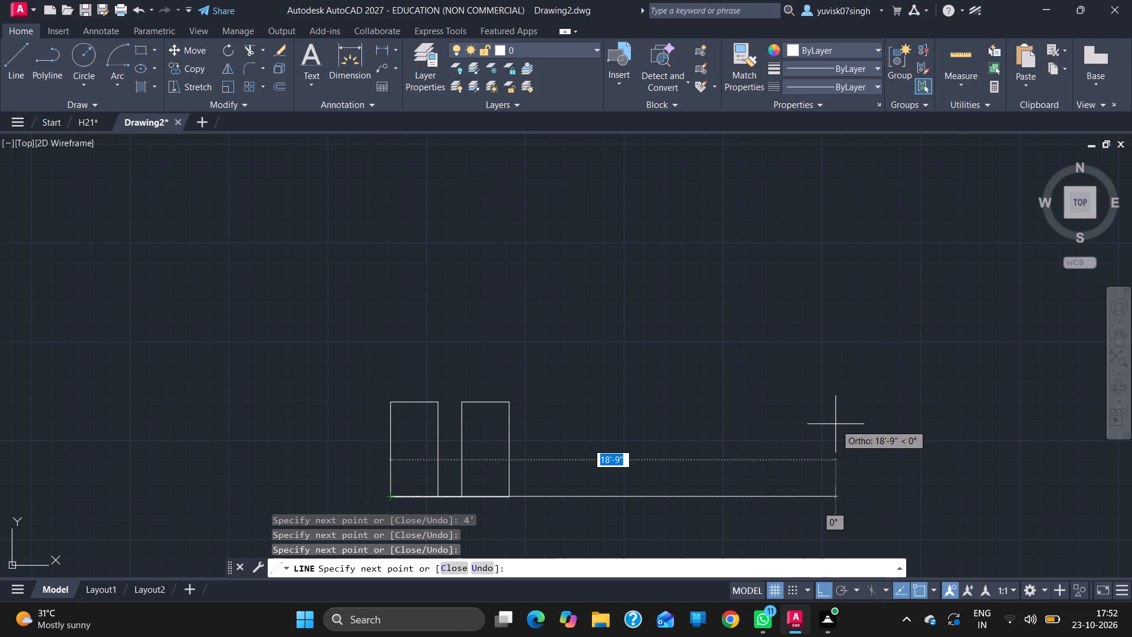
{"action": "type", "text": "2-"}
{"action": "key", "text": "BackSpace"}
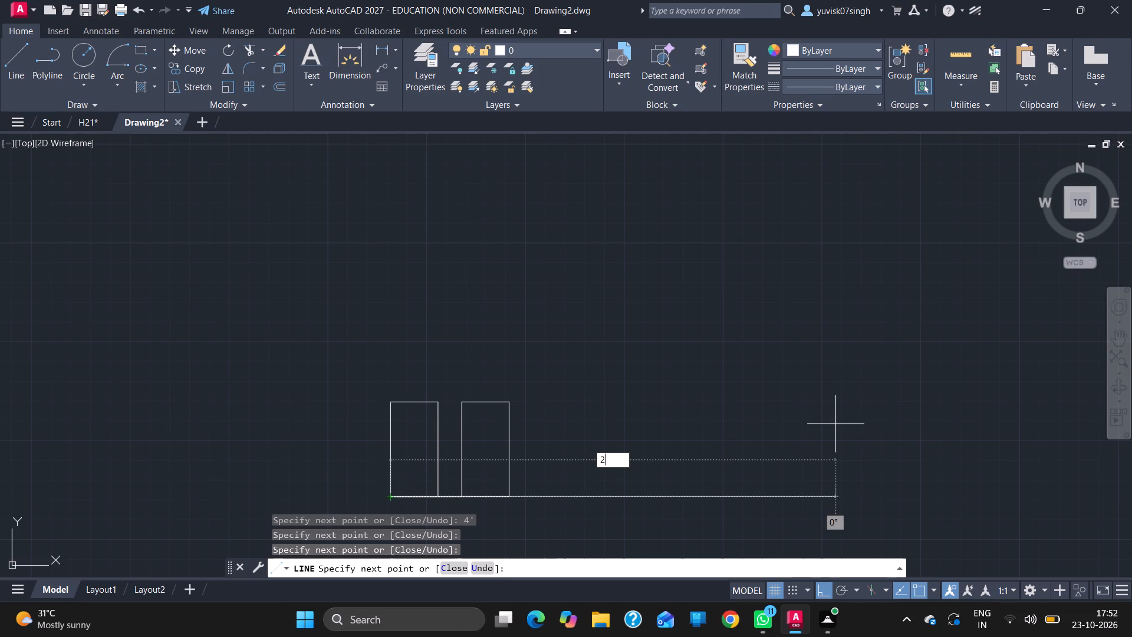
{"action": "type", "text": "0'"}
{"action": "key", "text": "BackSpace"}
{"action": "key", "text": "BackSpace"}
{"action": "type", "text": "5'"}
{"action": "key", "text": "Return"}
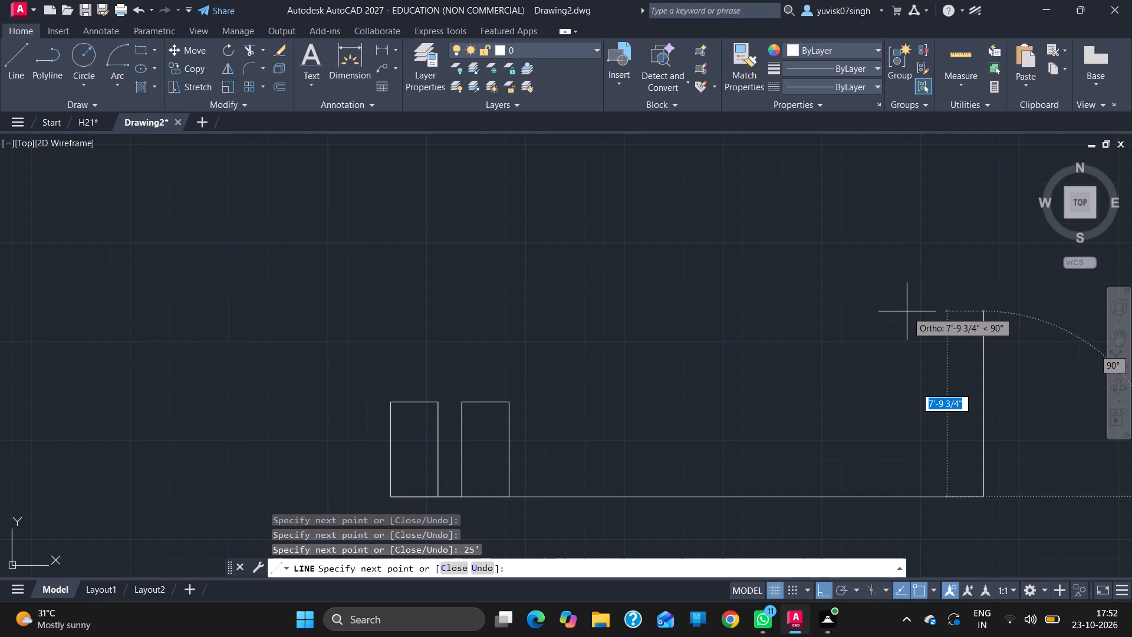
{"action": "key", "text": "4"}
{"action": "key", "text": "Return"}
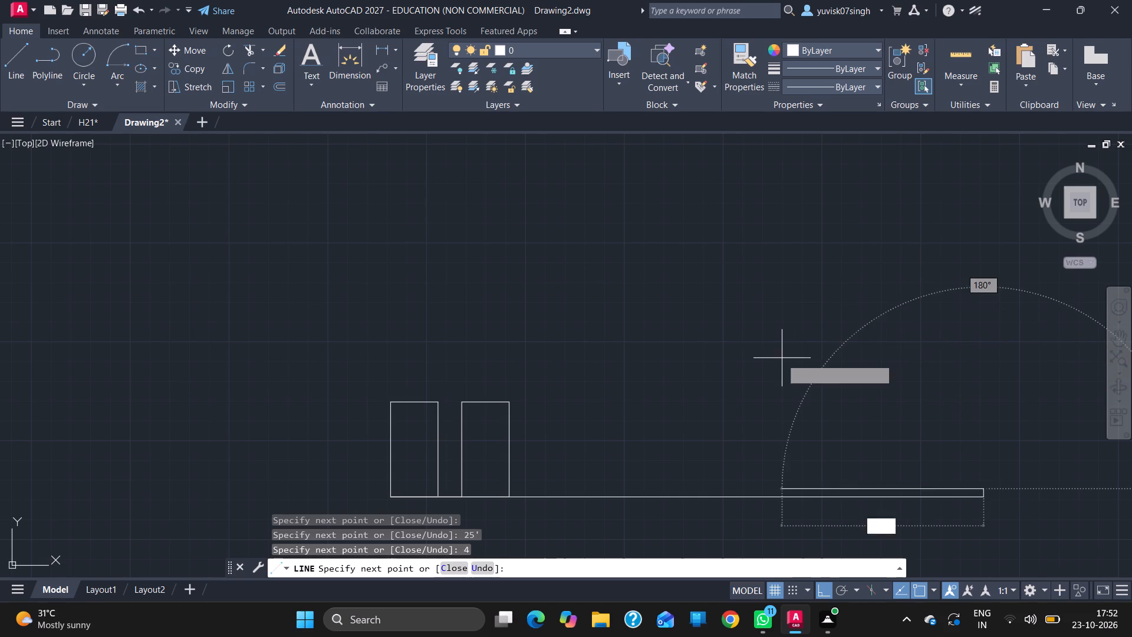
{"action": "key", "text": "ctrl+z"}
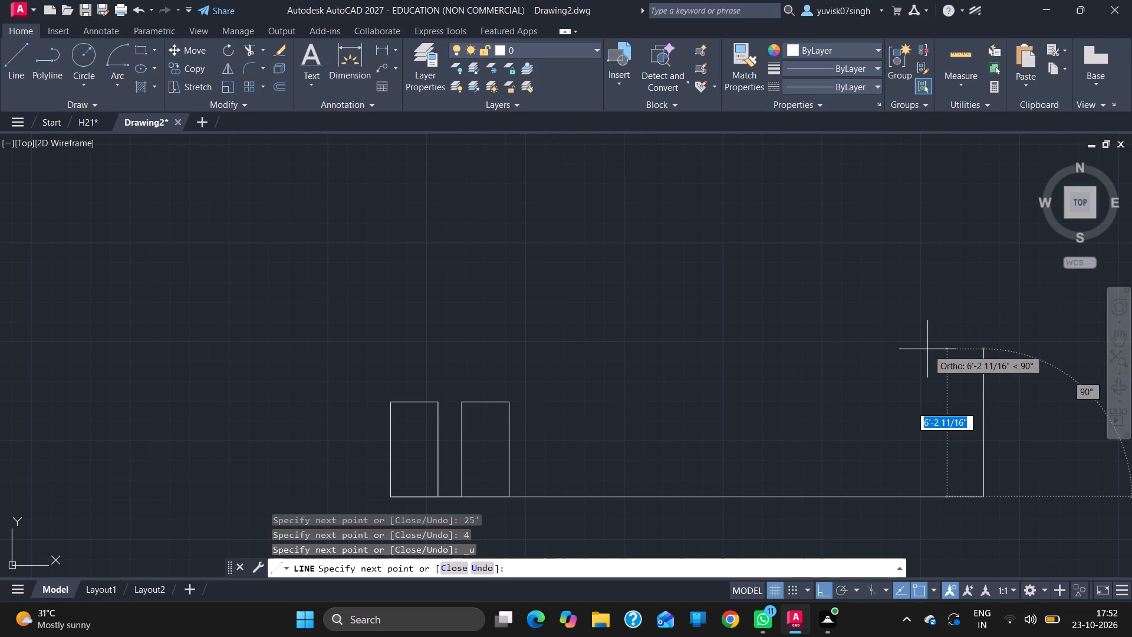
Draw a third rectangle, 2' wide by 4' high, standing inward from the right end of the 25' base line.
{"action": "type", "text": "4'"}
{"action": "key", "text": "Return"}
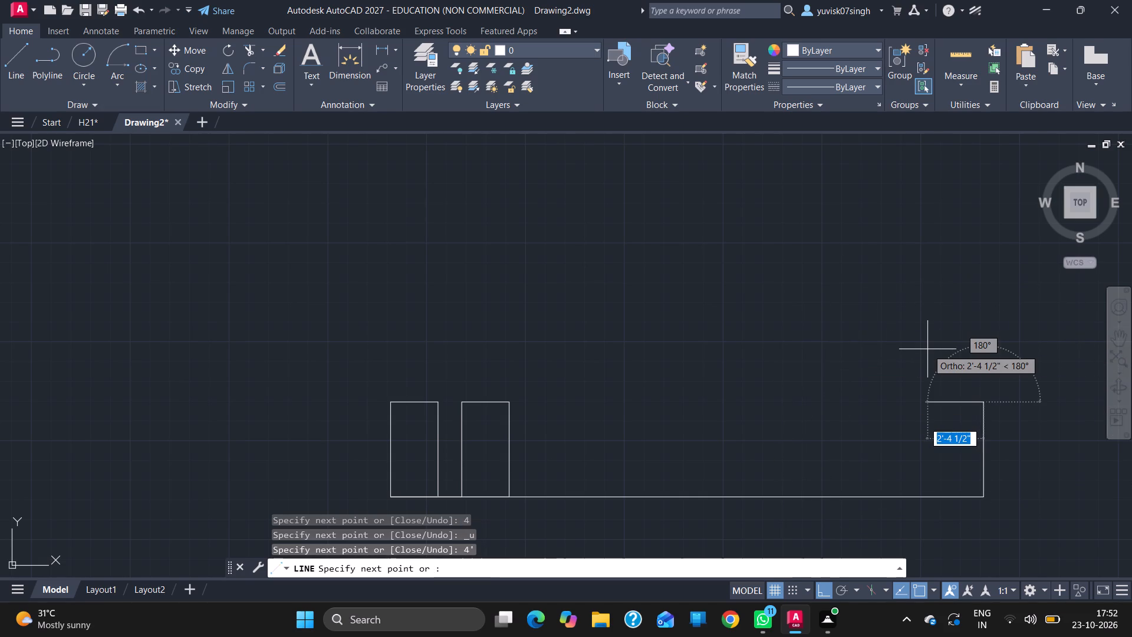
{"action": "key", "text": "2"}
{"action": "key", "text": "apostrophe"}
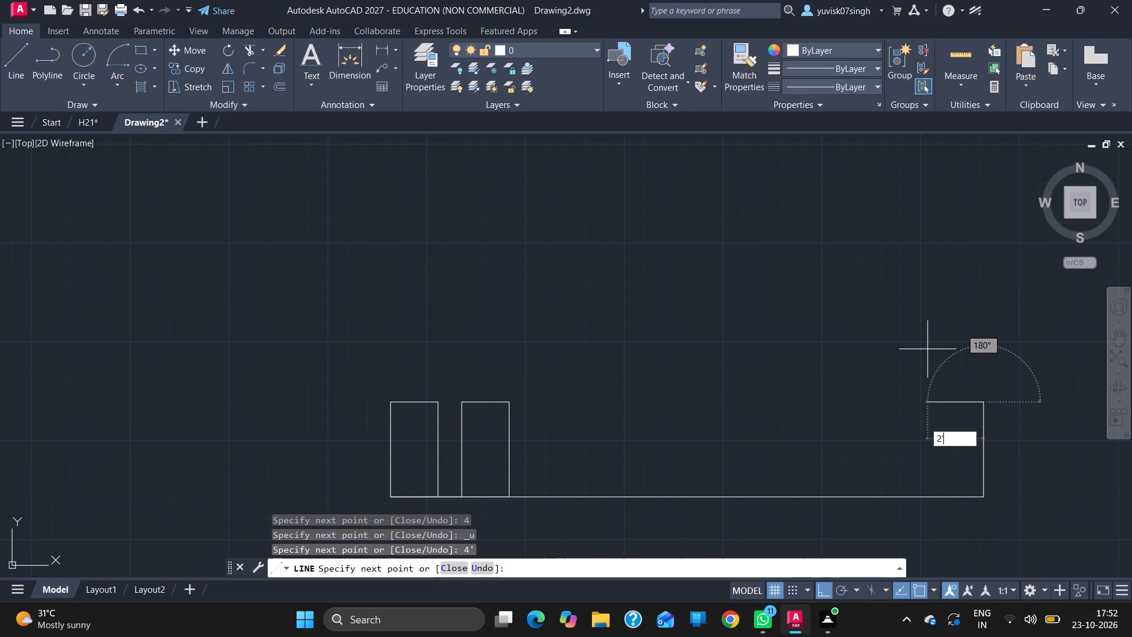
{"action": "key", "text": "Return"}
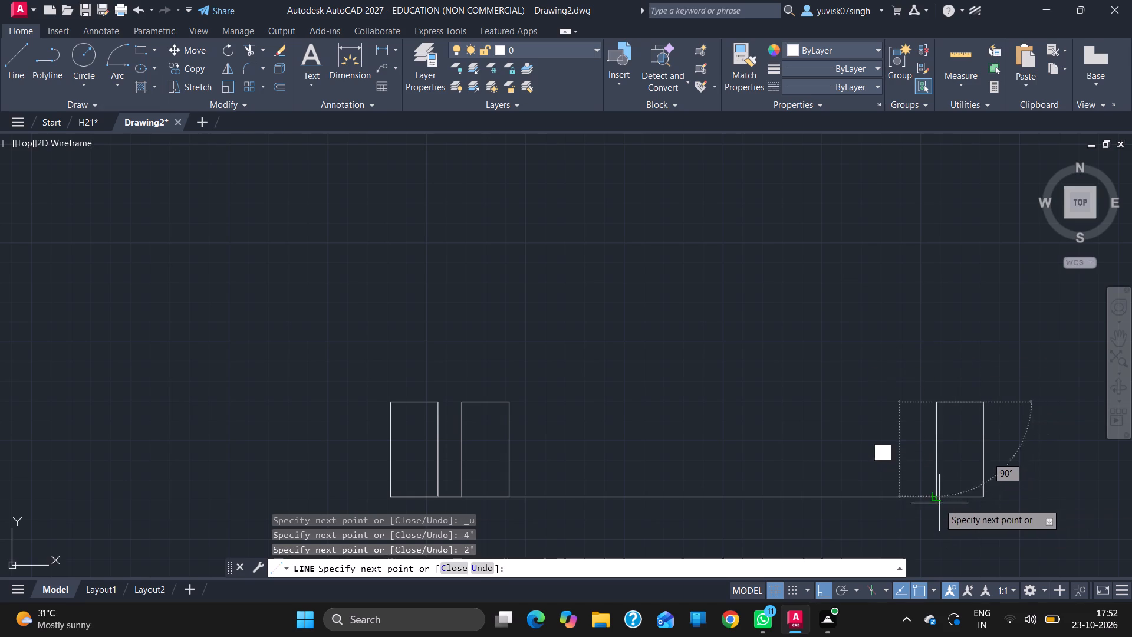
{"action": "left_click", "coordinate": [937, 498]}
{"action": "key", "text": "Escape"}
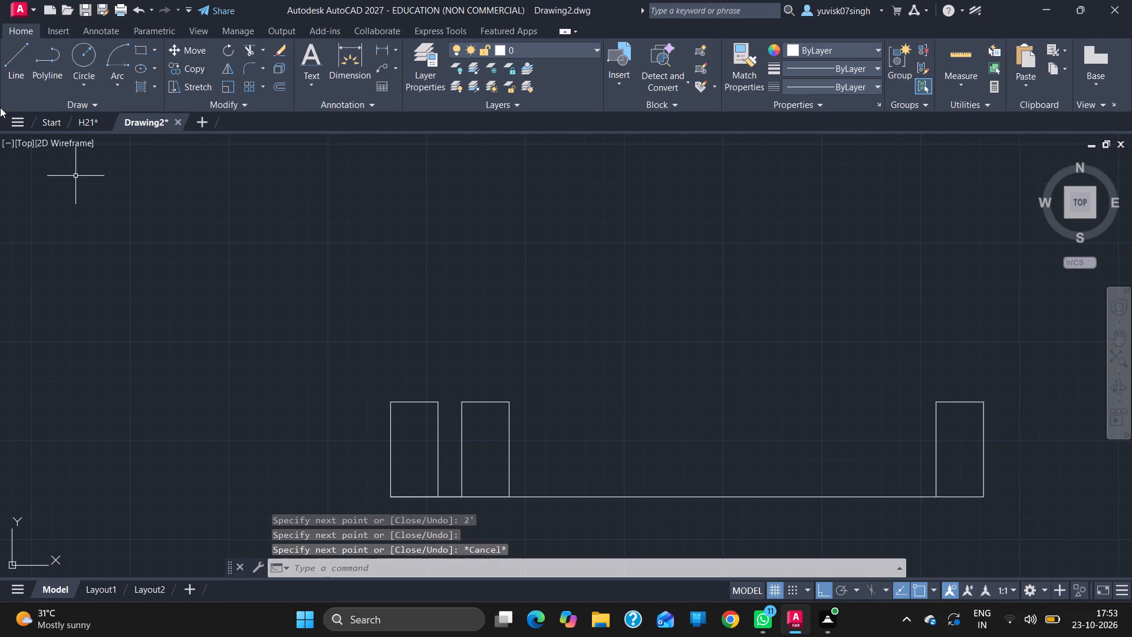
Draw a horizontal line 6" below the rectangles' tops, from the first rectangle's left side to the third one's right side.
{"action": "left_click", "coordinate": [22, 65]}
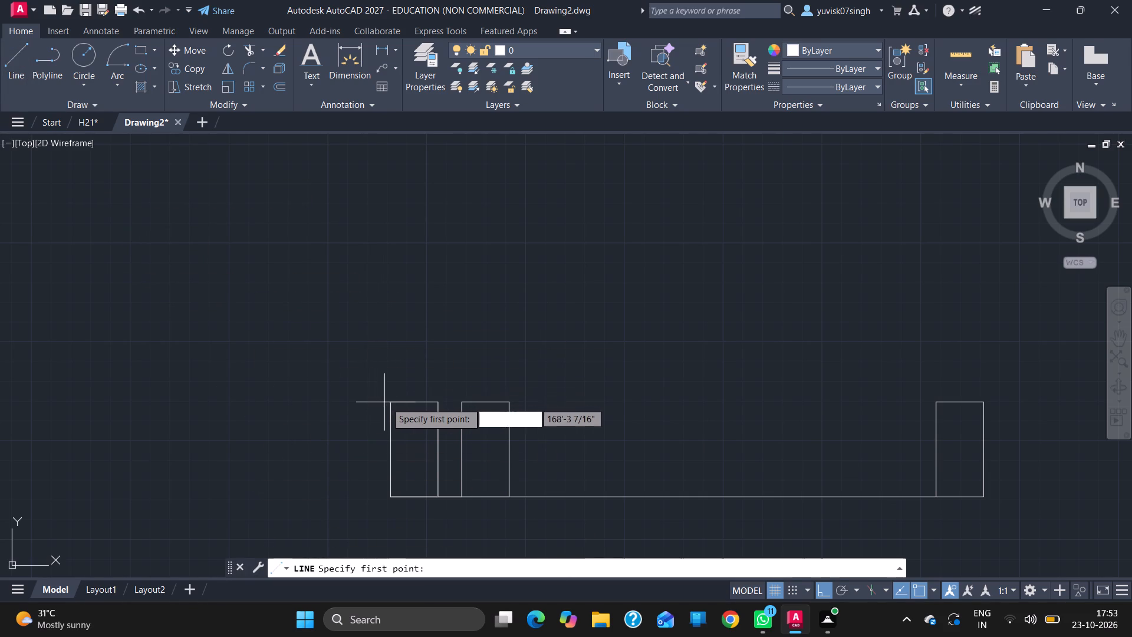
{"action": "left_click_drag", "start_coordinate": [391, 402], "coordinate": [391, 408]}
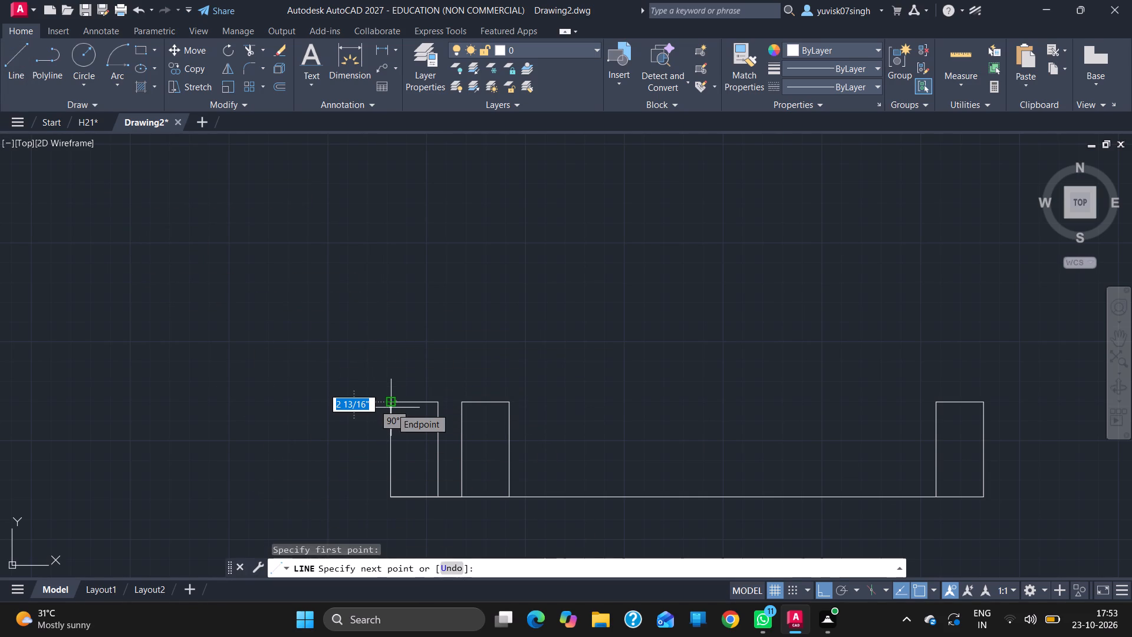
{"action": "key", "text": "6"}
{"action": "key", "text": "Return"}
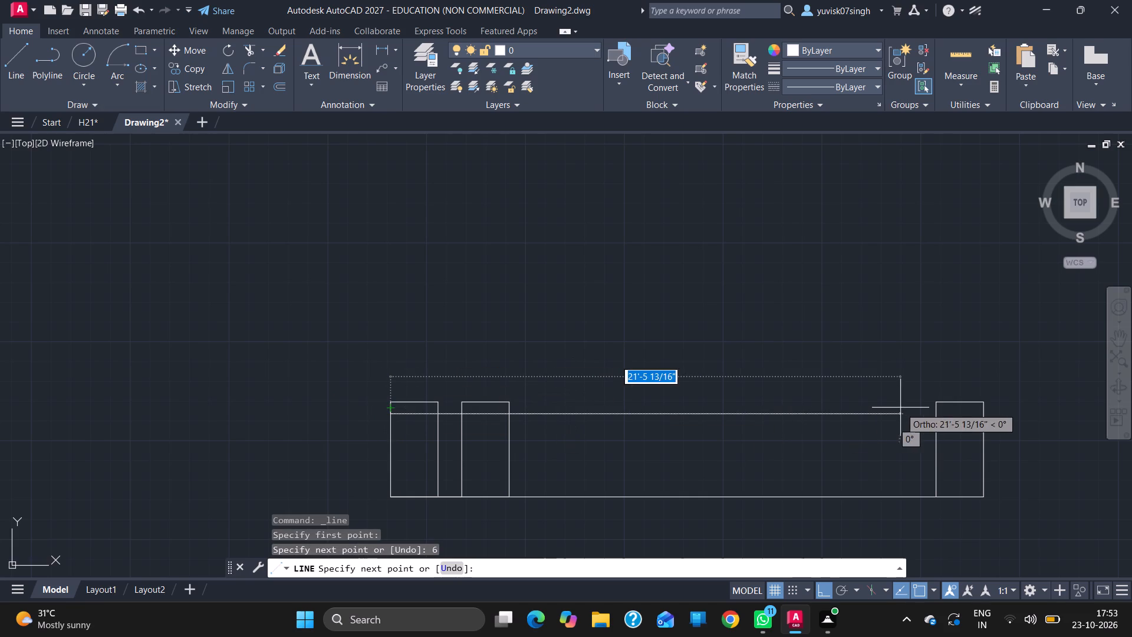
{"action": "left_click", "coordinate": [988, 415]}
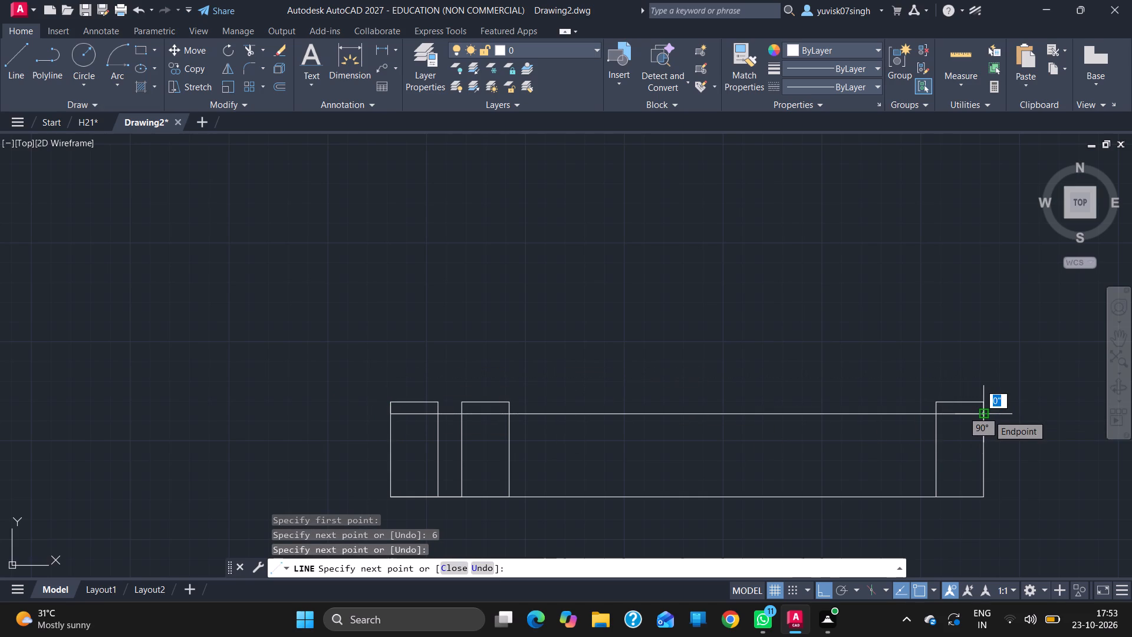
Draw a 25' wide by 12' high rectangle with lines, standing on the tops of the first and third small rectangles.
{"action": "key", "text": "Escape"}
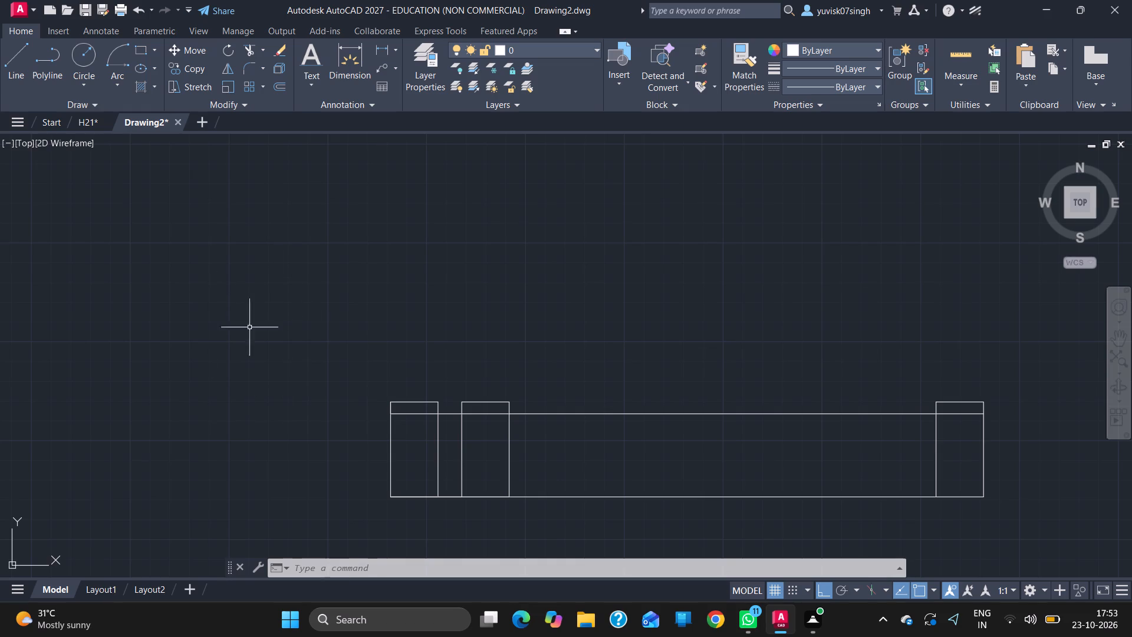
{"action": "left_click", "coordinate": [14, 60]}
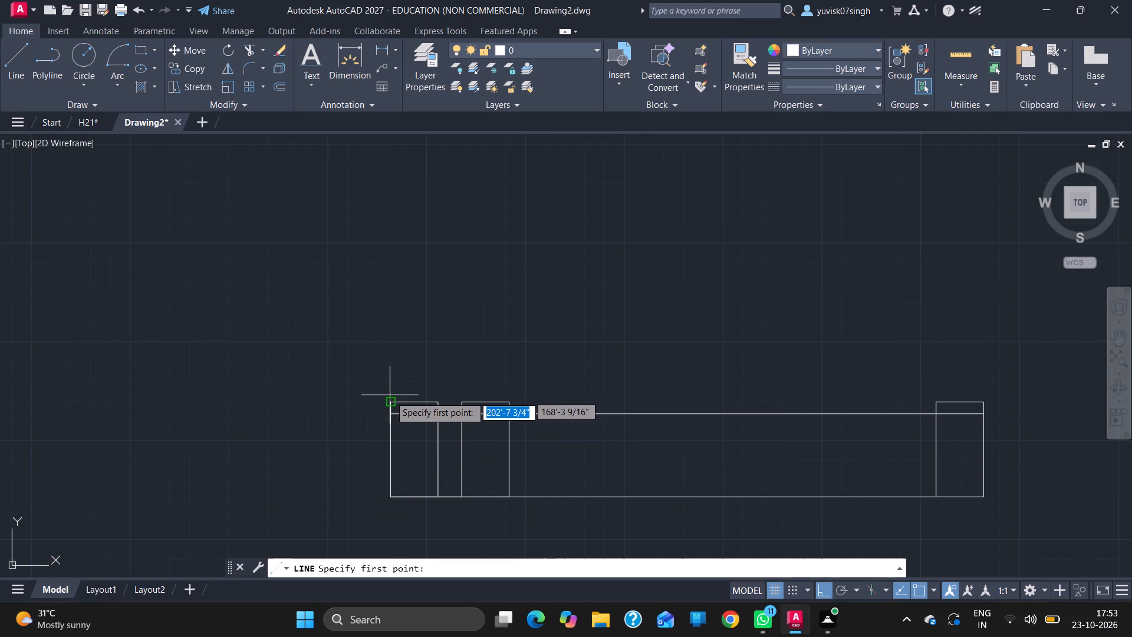
{"action": "left_click_drag", "start_coordinate": [390, 398], "coordinate": [408, 249]}
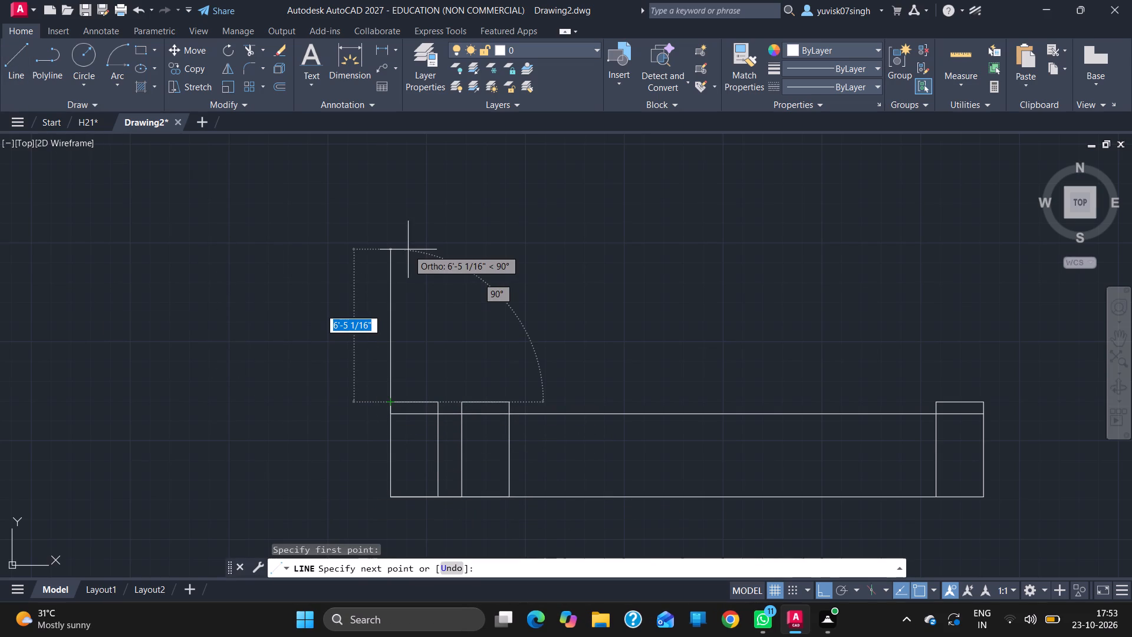
{"action": "type", "text": "12'"}
{"action": "key", "text": "Return"}
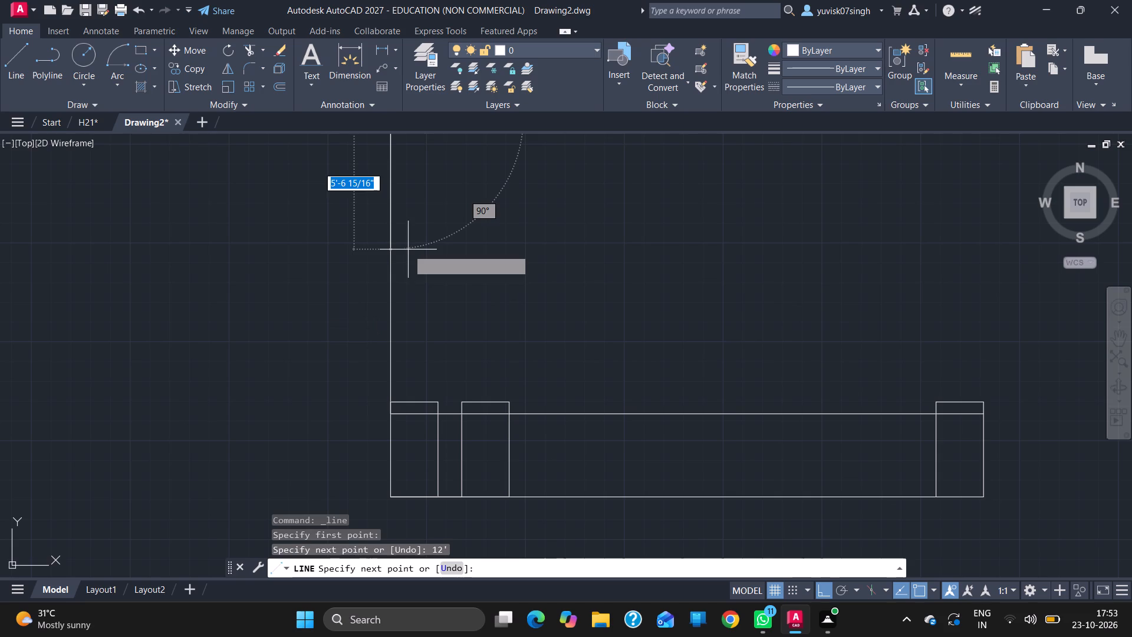
{"action": "scroll", "coordinate": [282, 454], "scroll_direction": "down", "scroll_amount": 1, "text": "ctrl"}
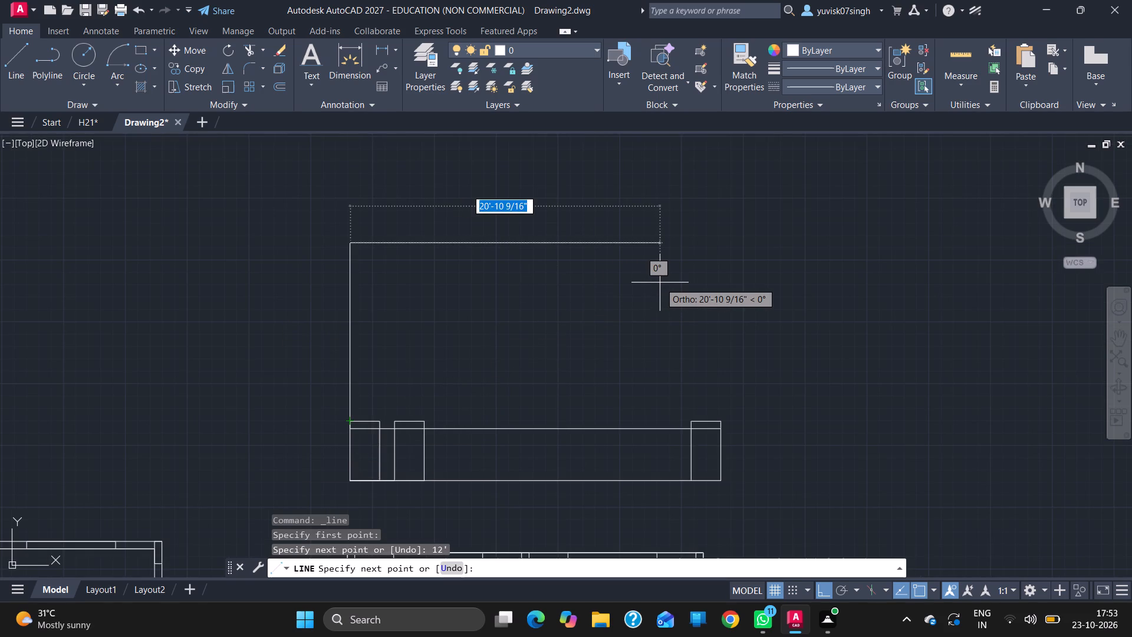
{"action": "type", "text": "25"}
{"action": "key", "text": "apostrophe"}
{"action": "key", "text": "Return"}
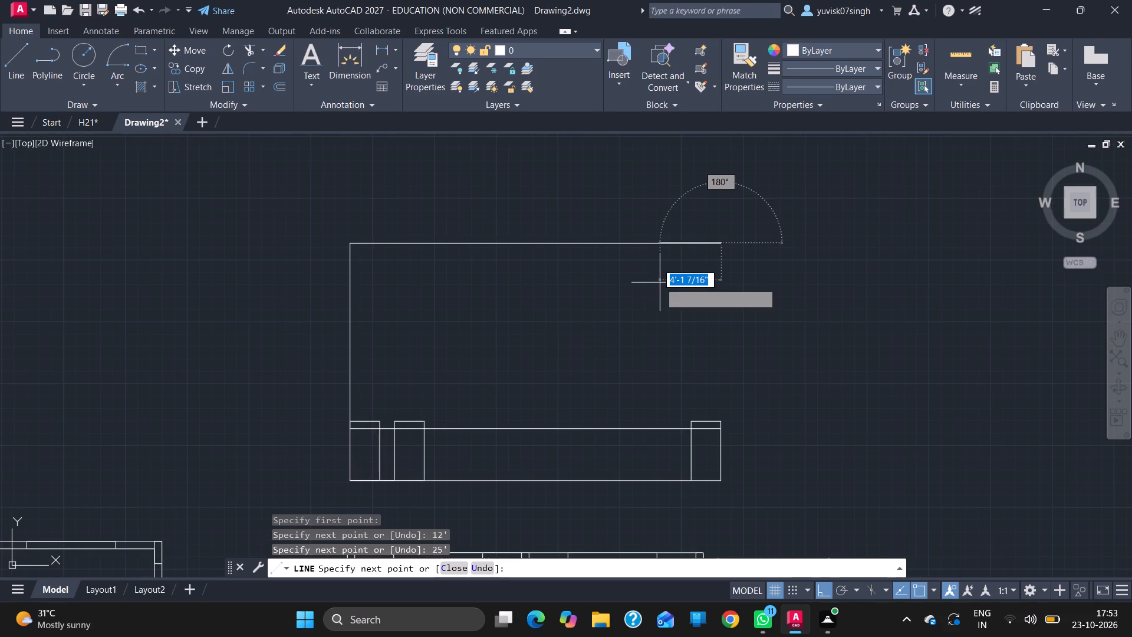
{"action": "left_click", "coordinate": [720, 419]}
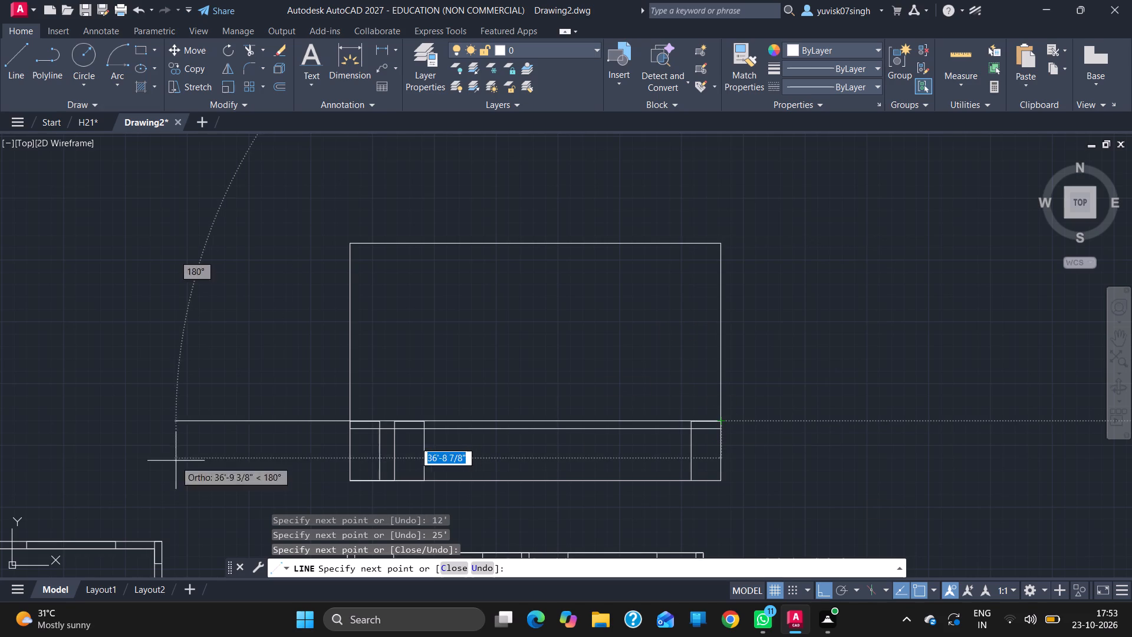
{"action": "left_click", "coordinate": [350, 418]}
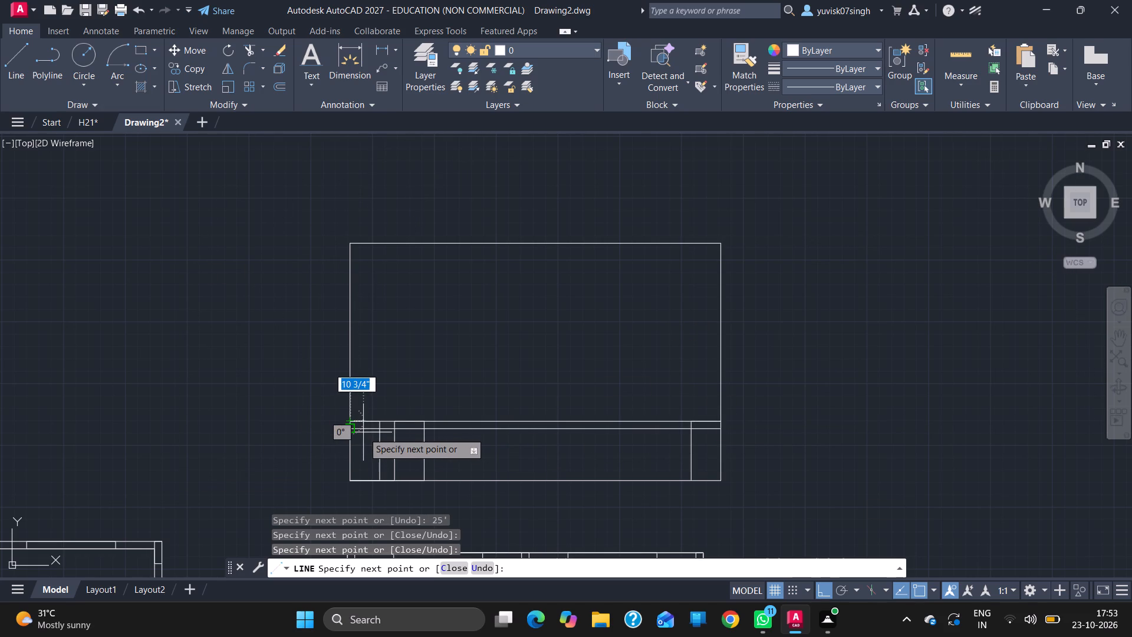
{"action": "key", "text": "Escape"}
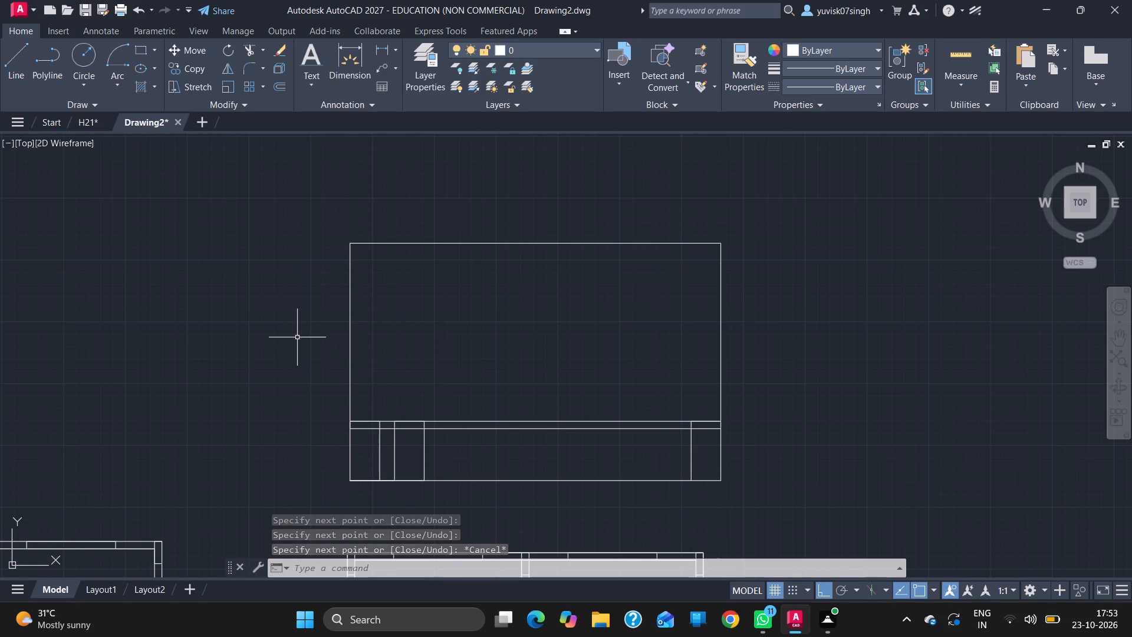
Draw a 6" high band with lines above the large rectangle's top edge, across its full 25' width.
{"action": "left_click", "coordinate": [20, 88]}
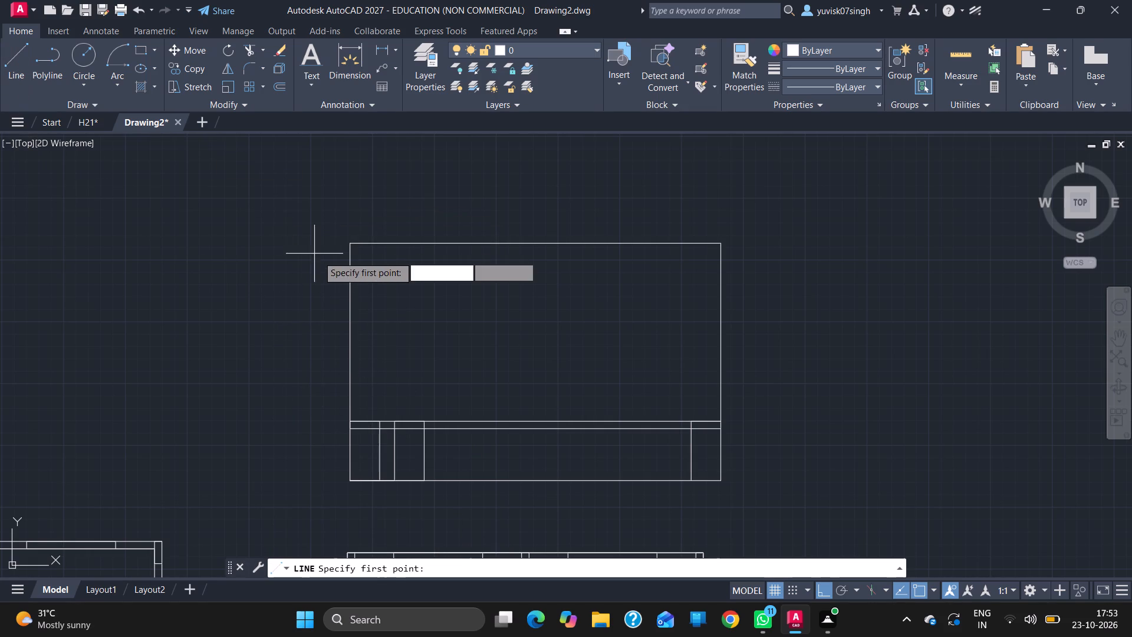
{"action": "left_click_drag", "start_coordinate": [354, 242], "coordinate": [354, 222]}
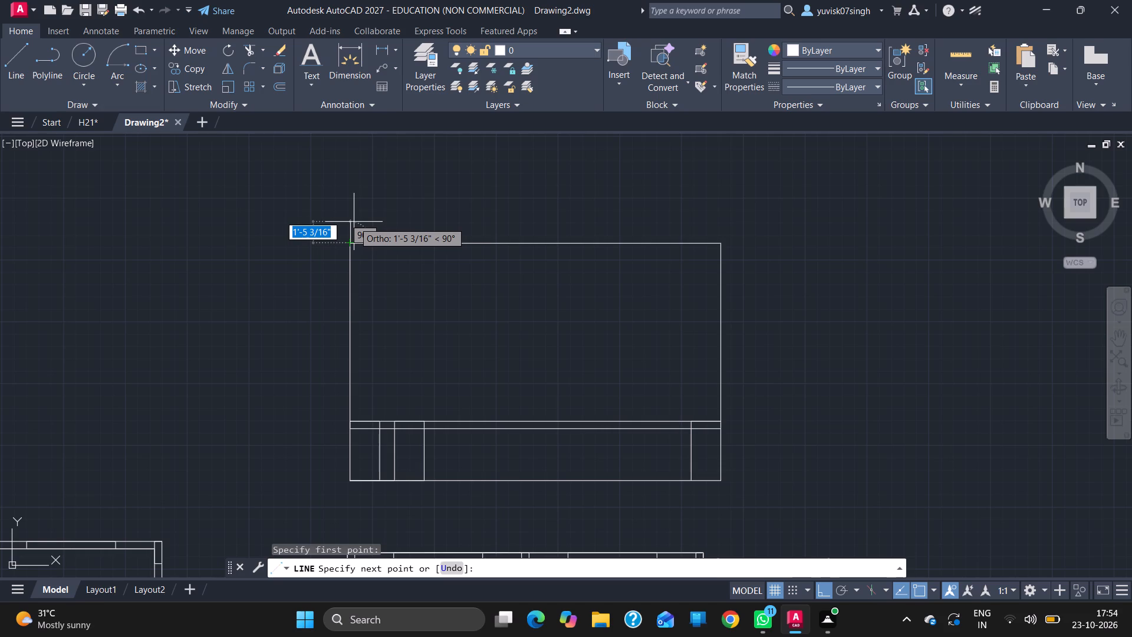
{"action": "key", "text": "6"}
{"action": "key", "text": "Return"}
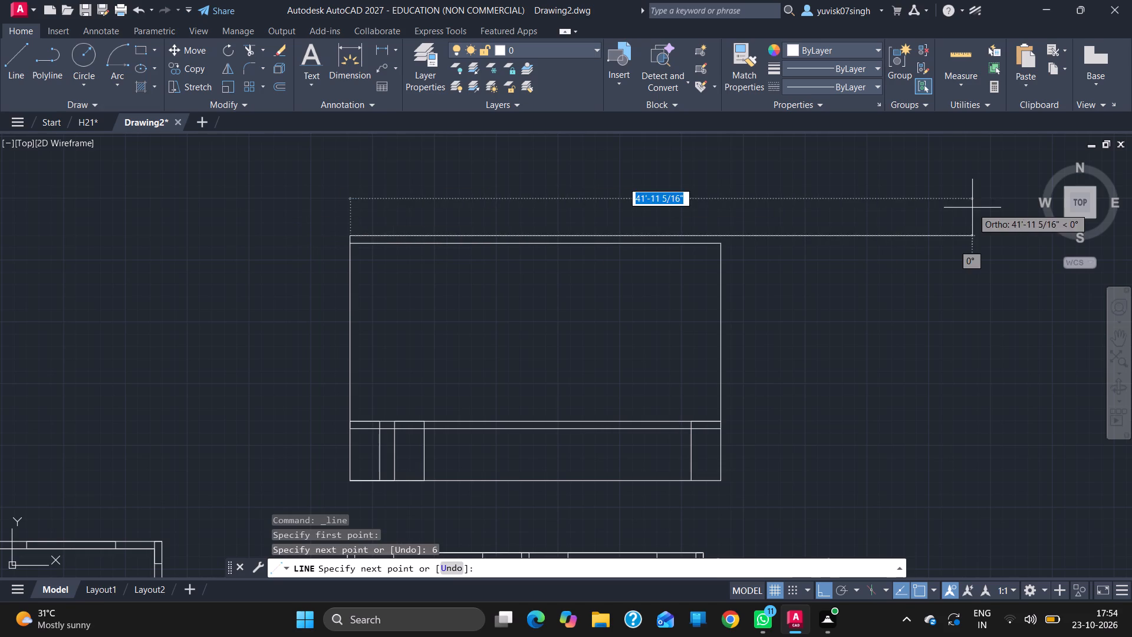
{"action": "left_click", "coordinate": [720, 233]}
{"action": "left_click", "coordinate": [718, 243]}
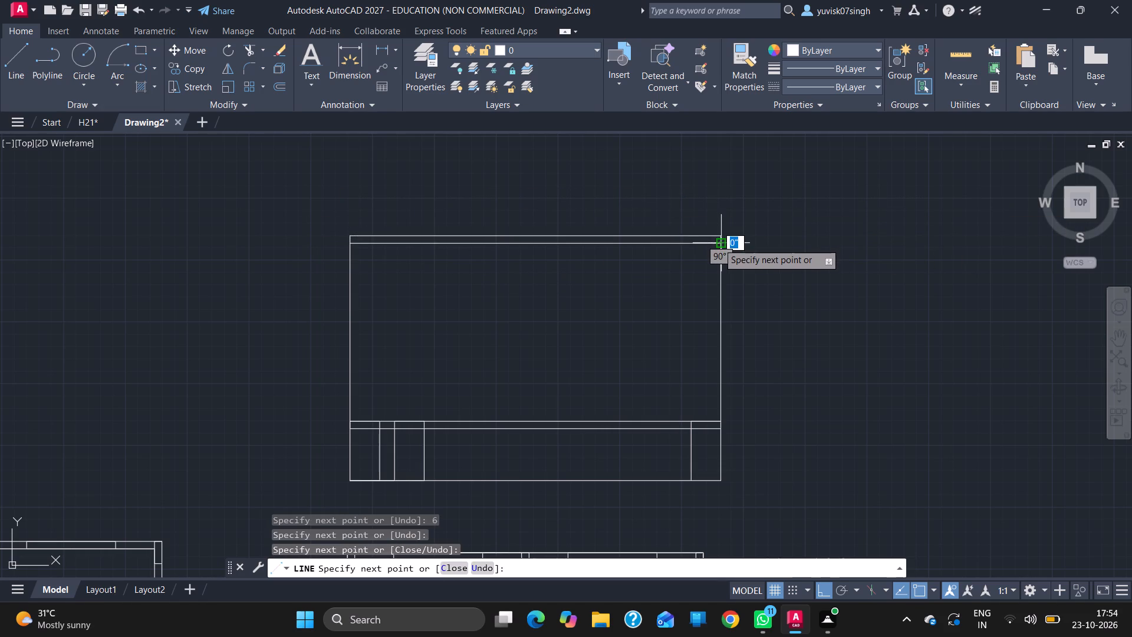
{"action": "key", "text": "Escape"}
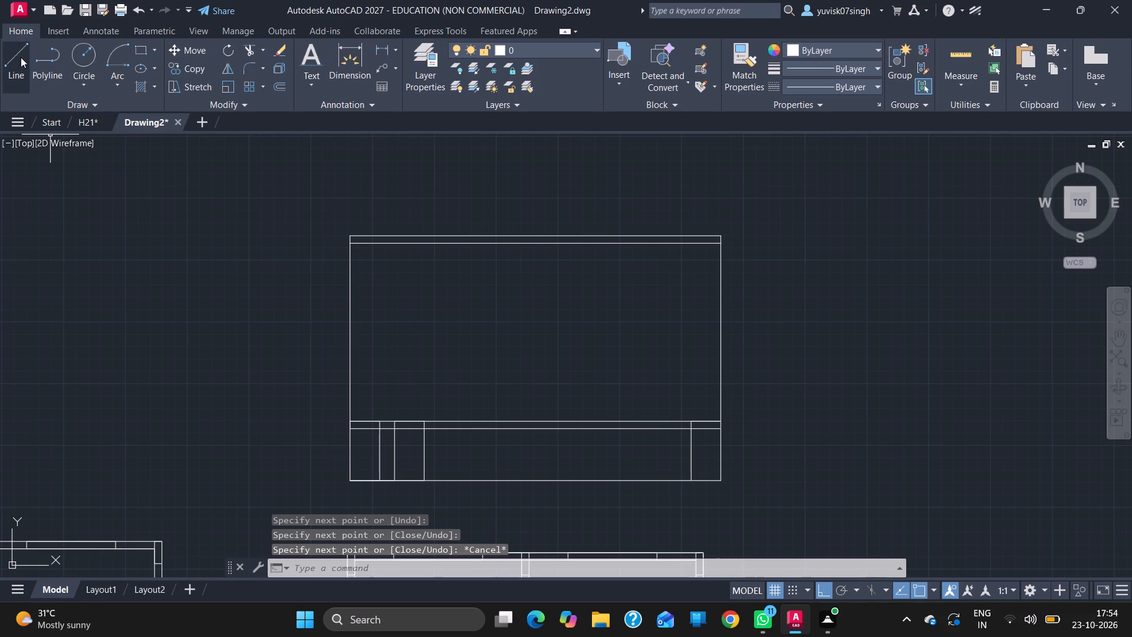
Draw an inner outline inside the large rectangle with lines: sides inset 6" and a 24' top along the band's lower edge.
{"action": "left_click", "coordinate": [22, 57]}
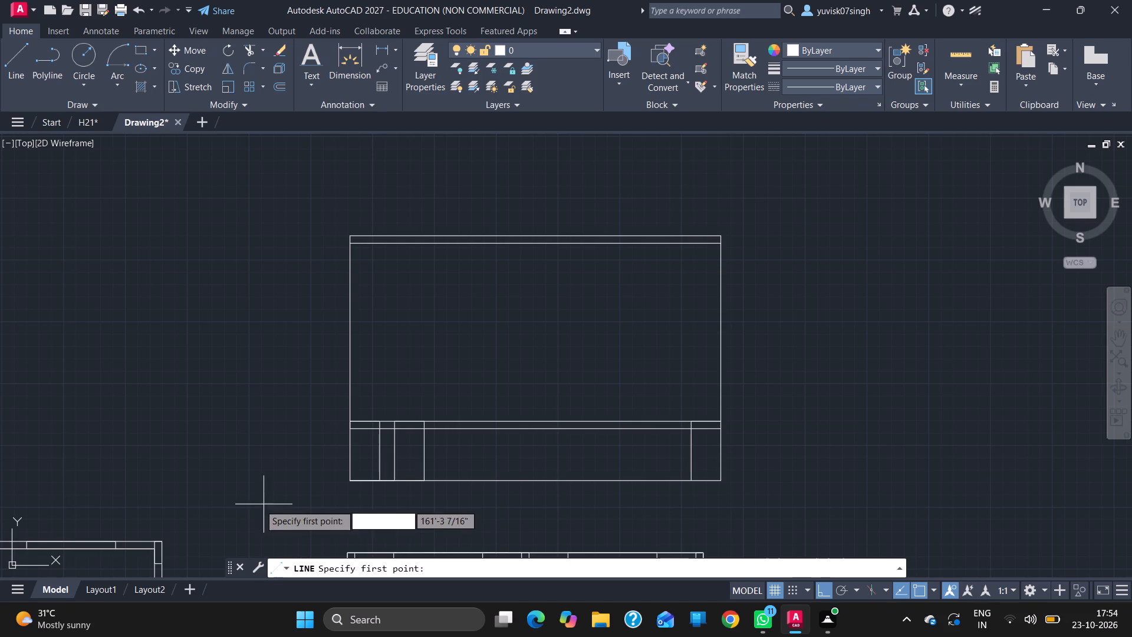
{"action": "left_click_drag", "start_coordinate": [348, 421], "coordinate": [357, 422]}
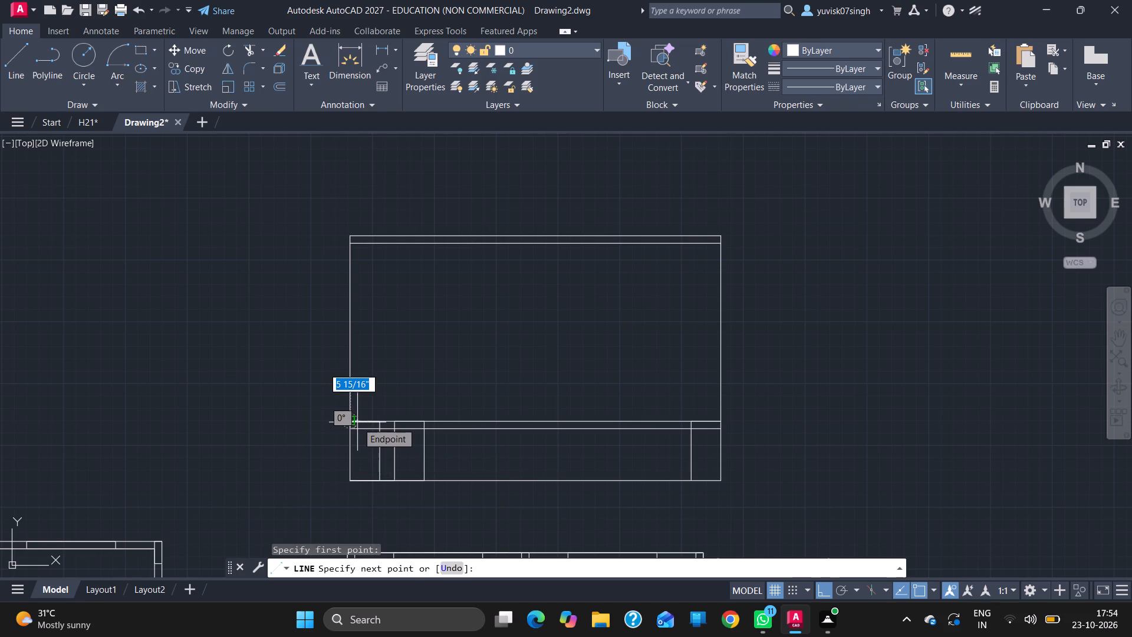
{"action": "key", "text": "6"}
{"action": "key", "text": "Return"}
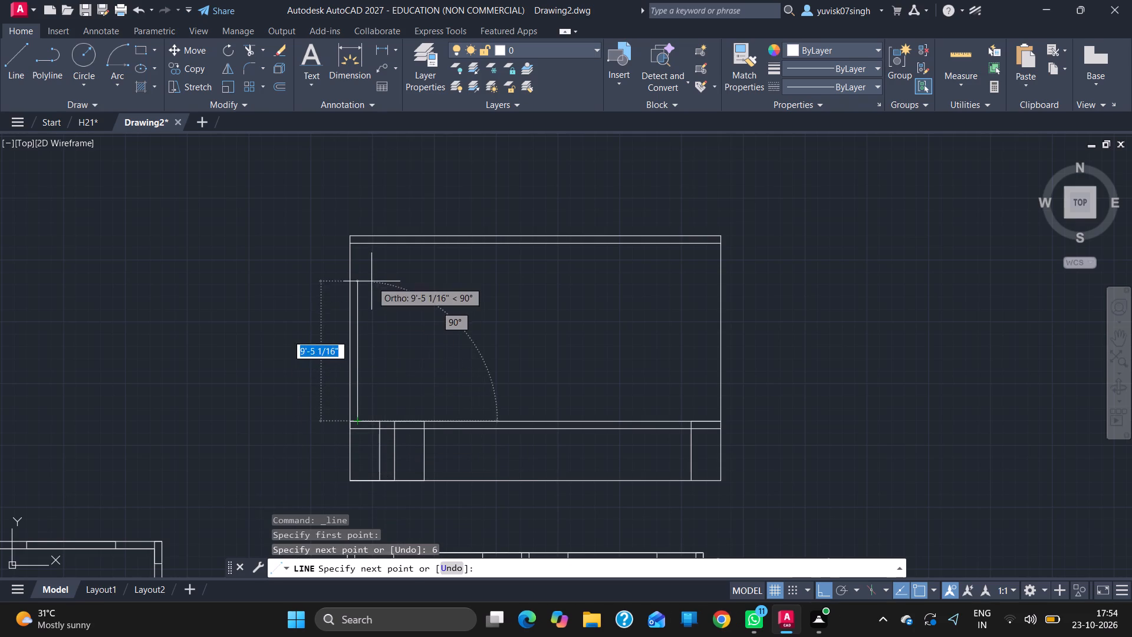
{"action": "left_click_drag", "start_coordinate": [356, 244], "coordinate": [728, 218]}
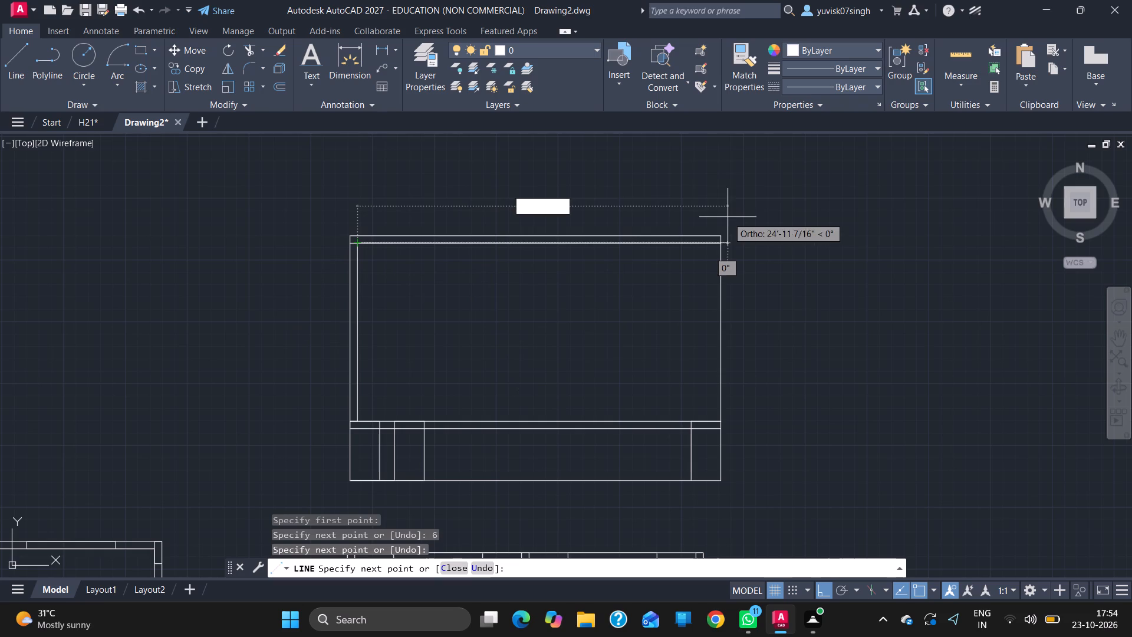
{"action": "left_click_drag", "start_coordinate": [728, 218], "coordinate": [718, 245]}
{"action": "type", "text": "24'"}
{"action": "key", "text": "Return"}
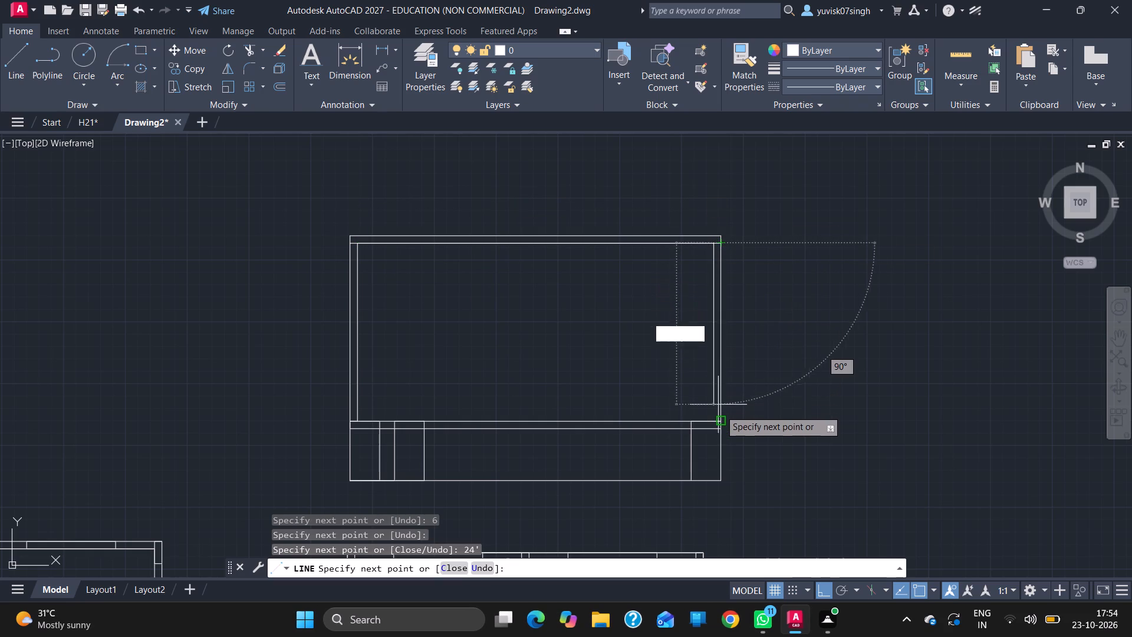
{"action": "left_click", "coordinate": [710, 422]}
{"action": "key", "text": "Escape"}
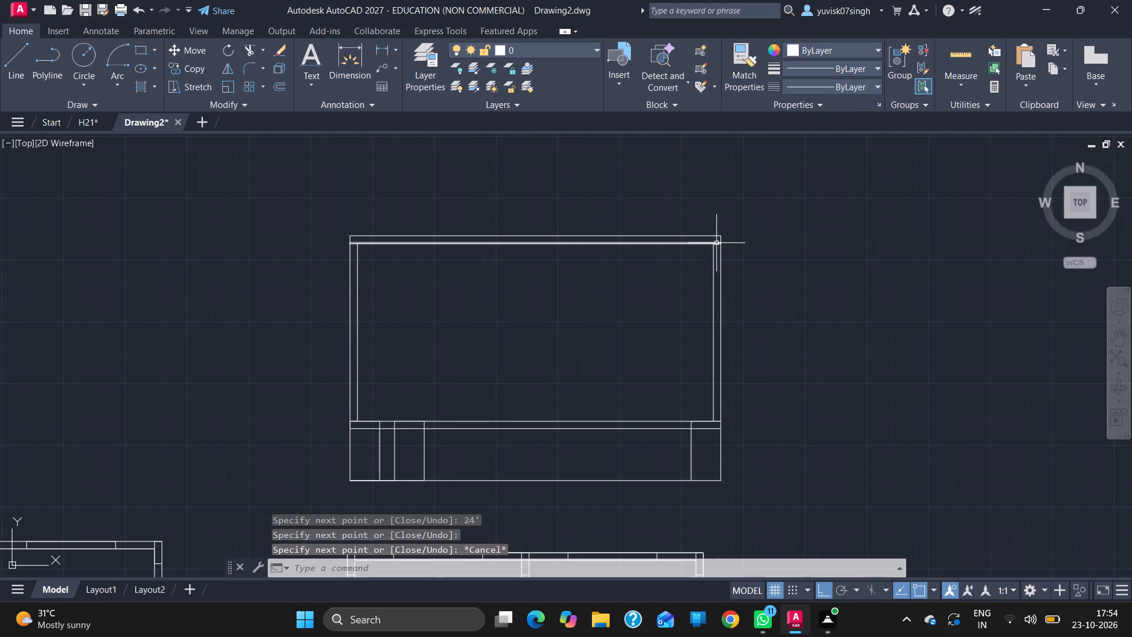
Delete the 25' line along the band's lower edge that overlaps the 24' inner top line.
{"action": "left_click", "coordinate": [716, 244]}
{"action": "key", "text": "Delete"}
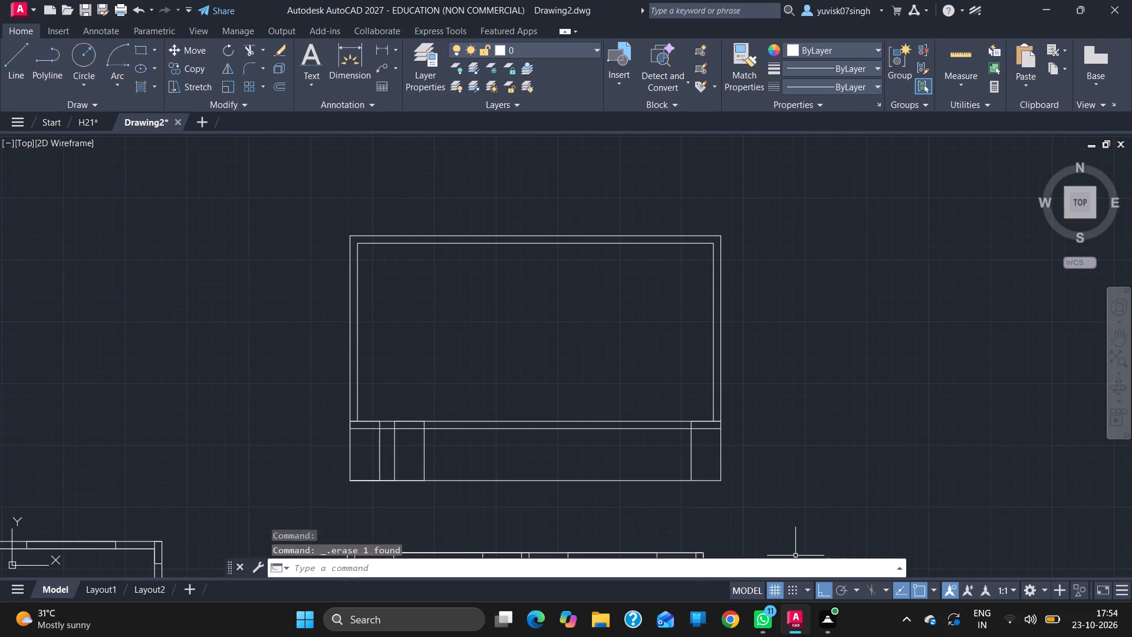
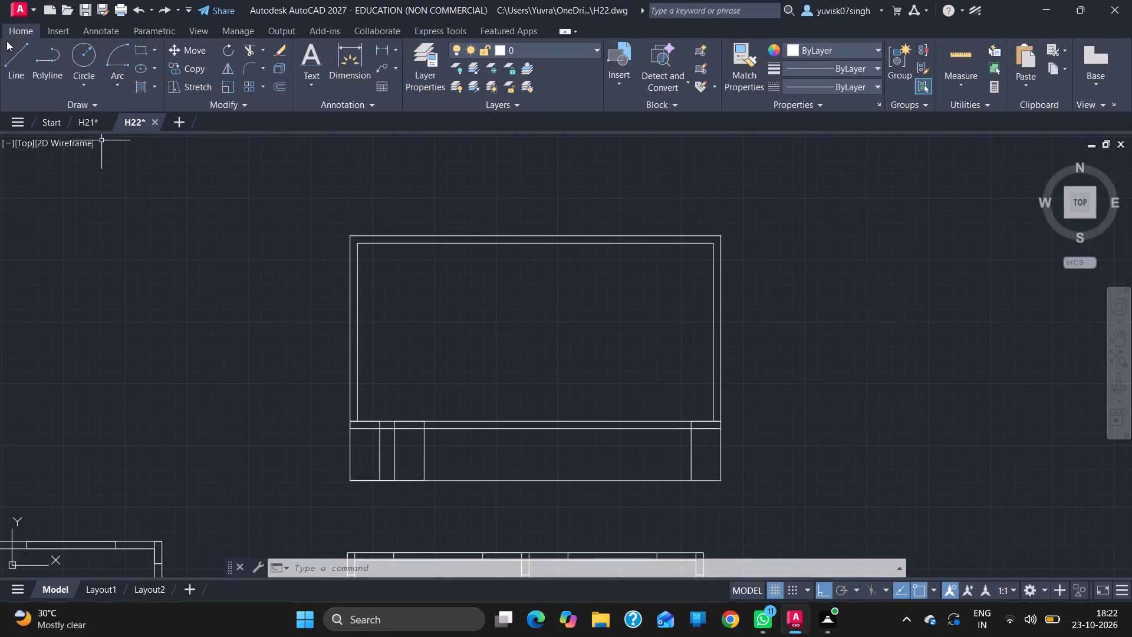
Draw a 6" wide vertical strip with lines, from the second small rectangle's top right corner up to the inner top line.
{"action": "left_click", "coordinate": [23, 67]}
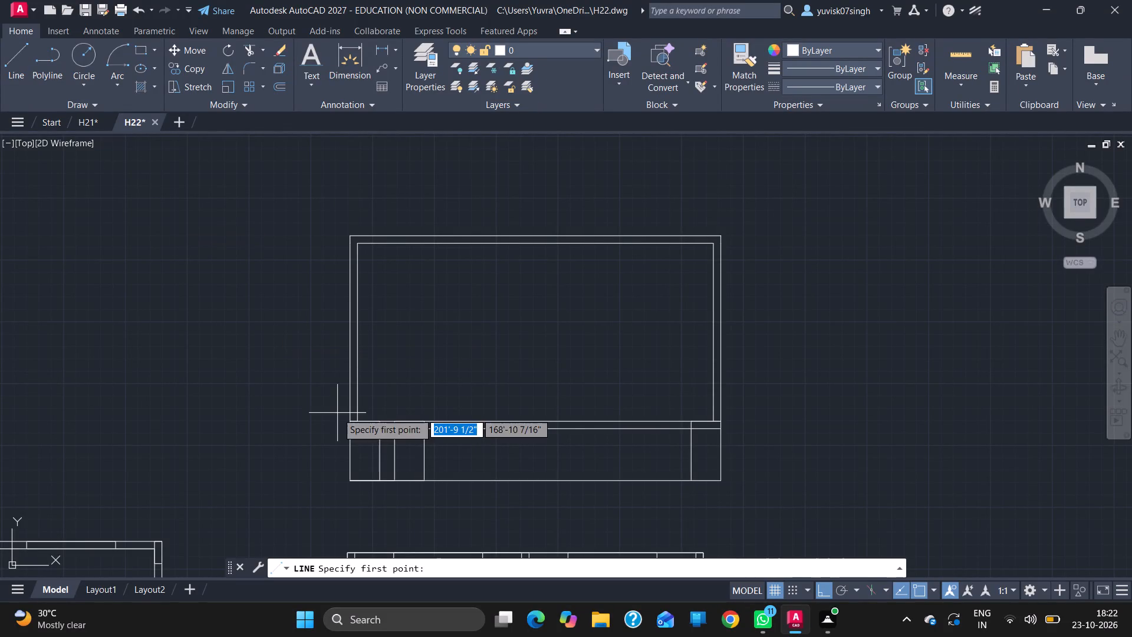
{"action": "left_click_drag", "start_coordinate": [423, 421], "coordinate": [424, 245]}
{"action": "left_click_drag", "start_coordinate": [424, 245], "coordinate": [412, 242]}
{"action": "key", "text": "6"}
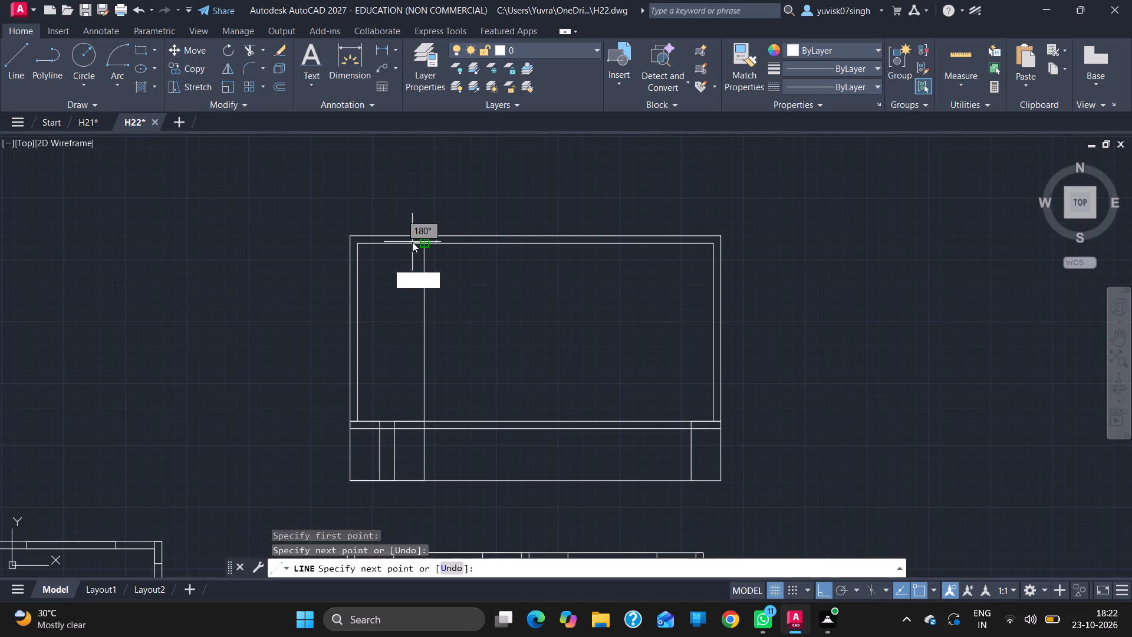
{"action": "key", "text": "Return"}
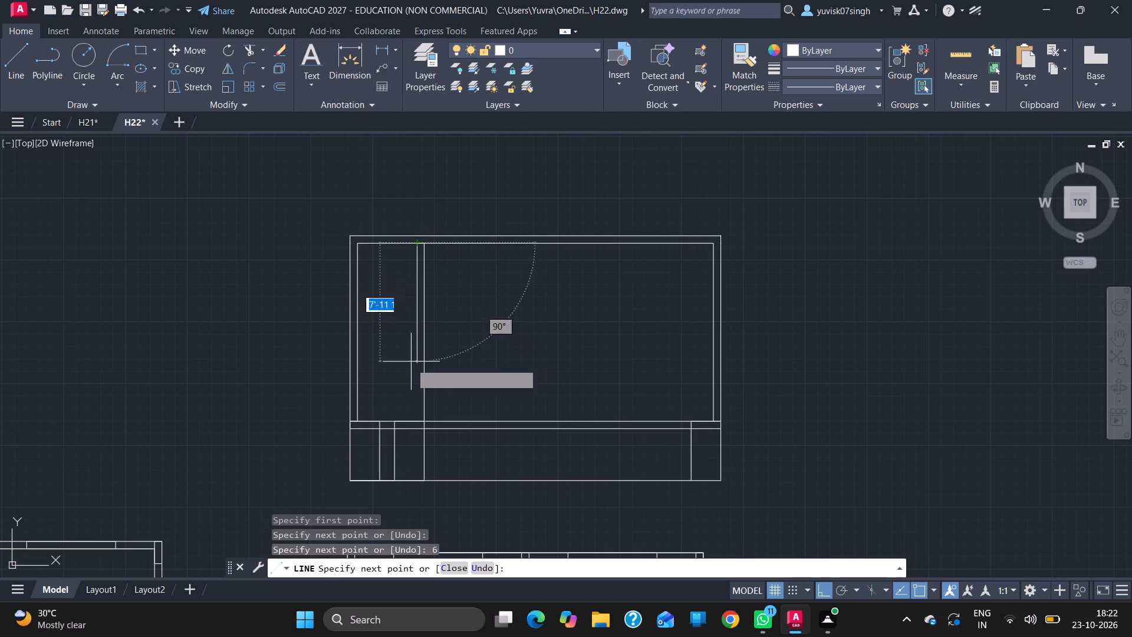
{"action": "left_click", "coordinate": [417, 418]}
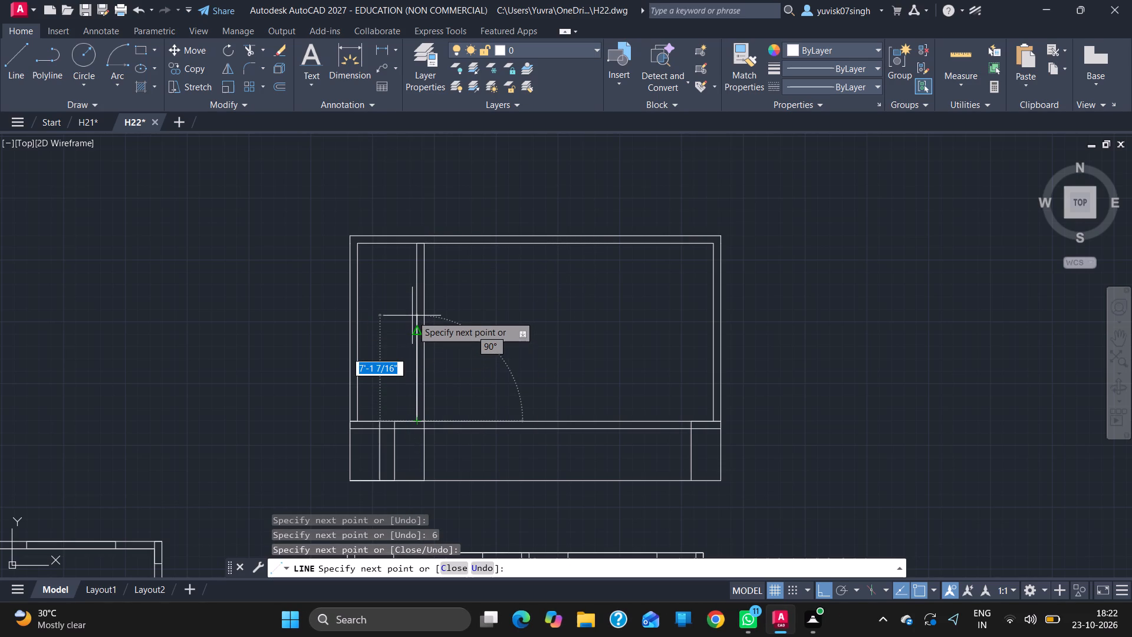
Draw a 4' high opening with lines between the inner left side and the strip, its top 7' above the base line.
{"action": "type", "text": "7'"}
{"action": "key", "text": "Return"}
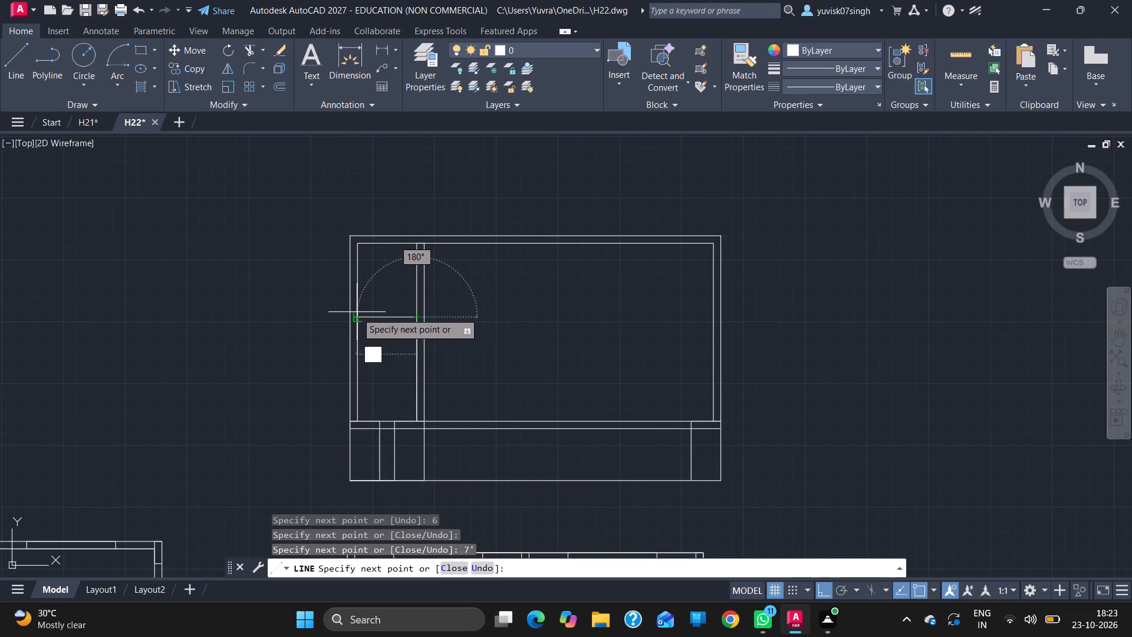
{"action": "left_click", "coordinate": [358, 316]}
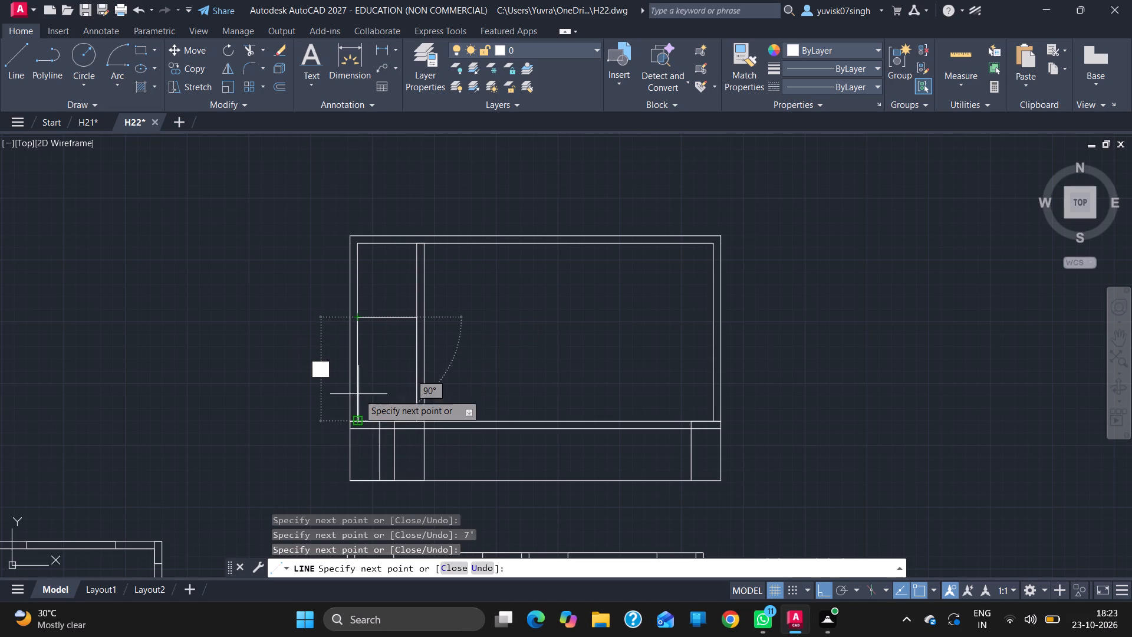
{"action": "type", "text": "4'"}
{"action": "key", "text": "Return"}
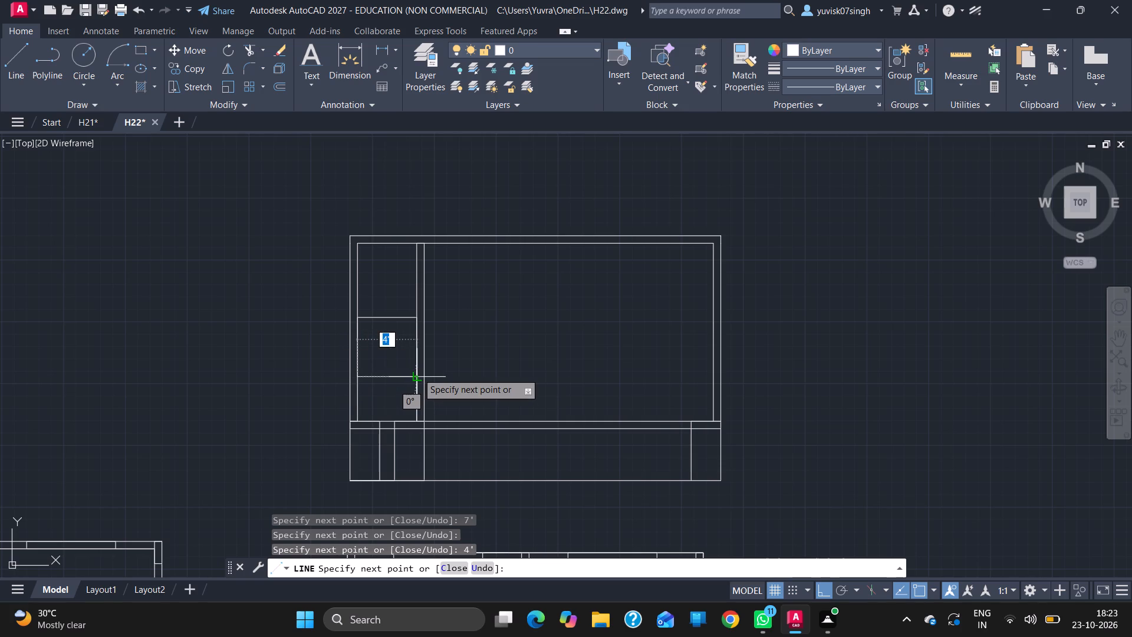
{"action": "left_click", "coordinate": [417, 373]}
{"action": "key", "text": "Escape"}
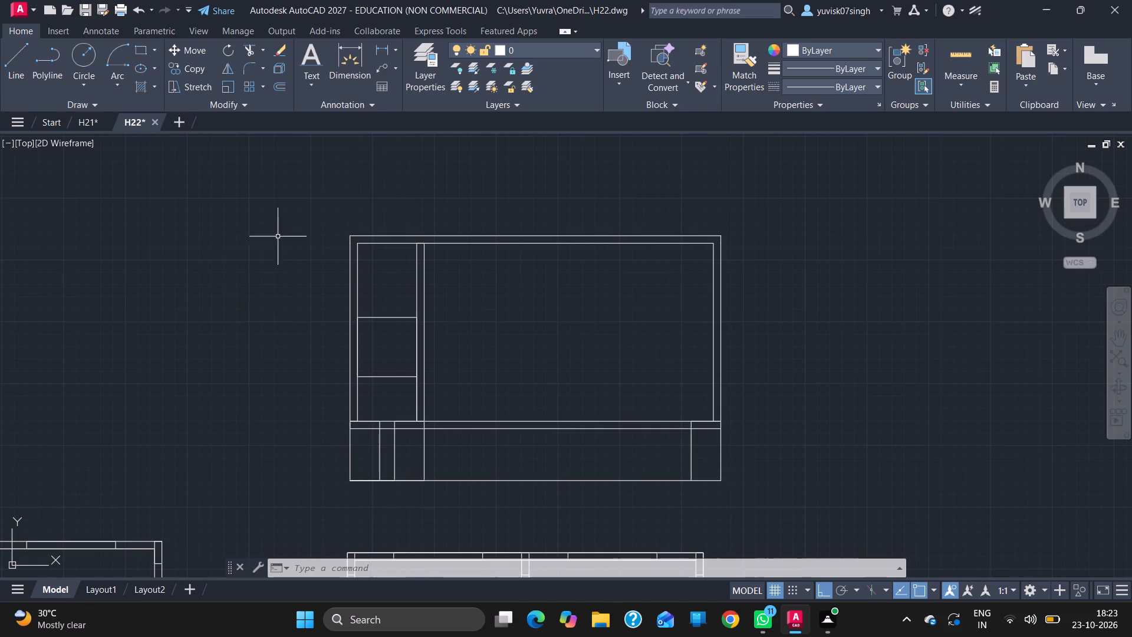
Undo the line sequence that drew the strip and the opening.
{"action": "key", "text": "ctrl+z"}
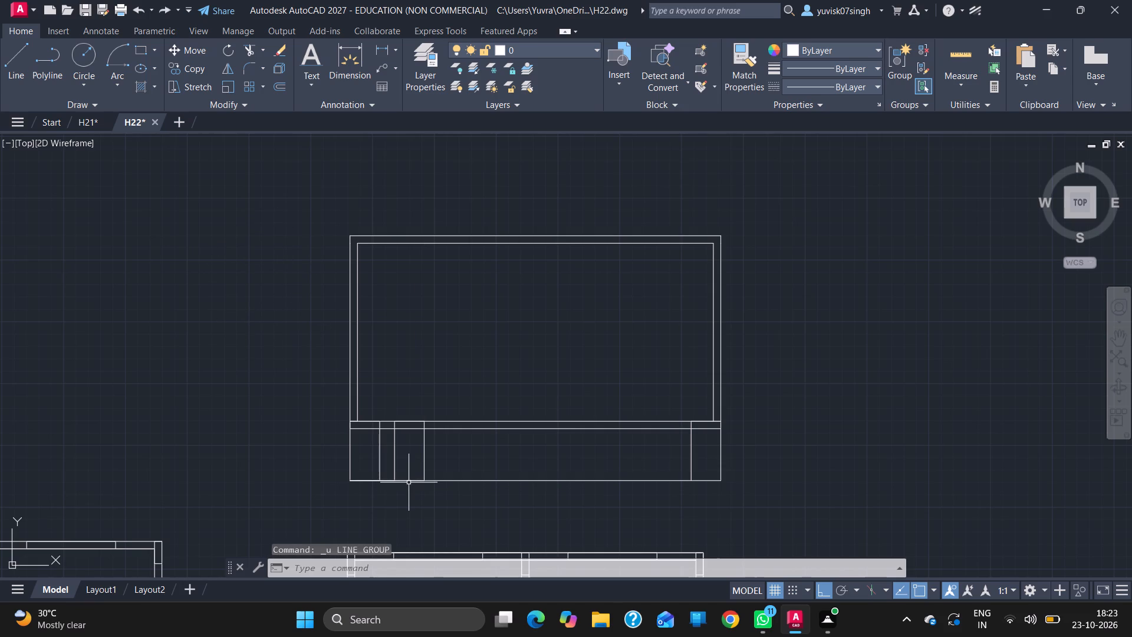
Draw lines from the second small rectangle's top right corner to its top edge's midpoint, and vertically up to the inner top line.
{"action": "left_click", "coordinate": [30, 58]}
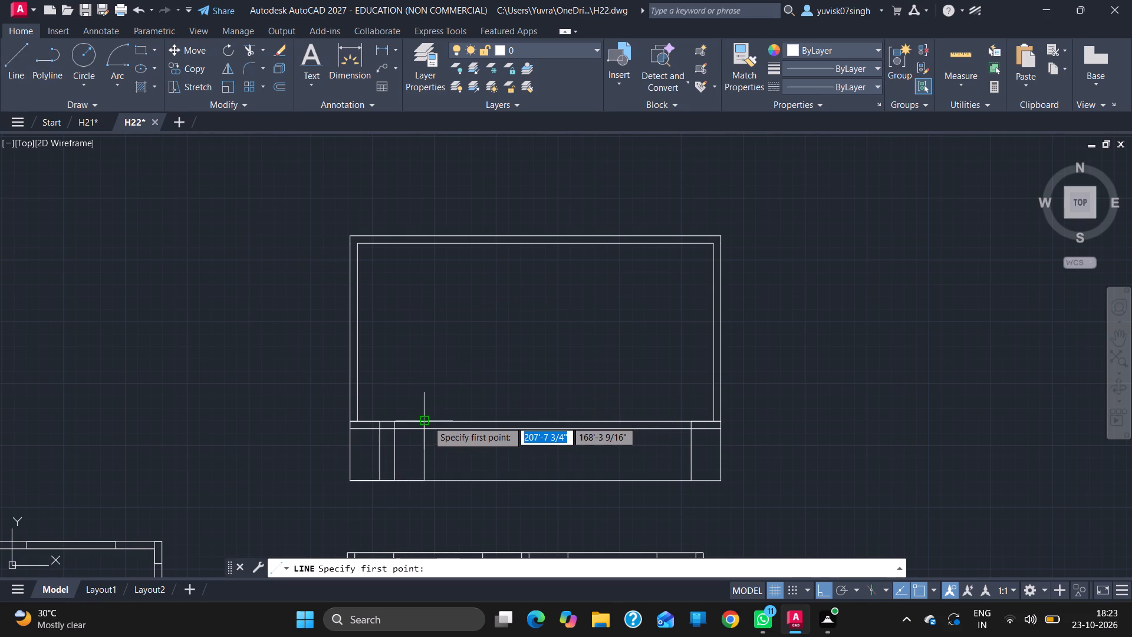
{"action": "left_click_drag", "start_coordinate": [427, 421], "coordinate": [406, 422]}
{"action": "left_click", "coordinate": [406, 422]}
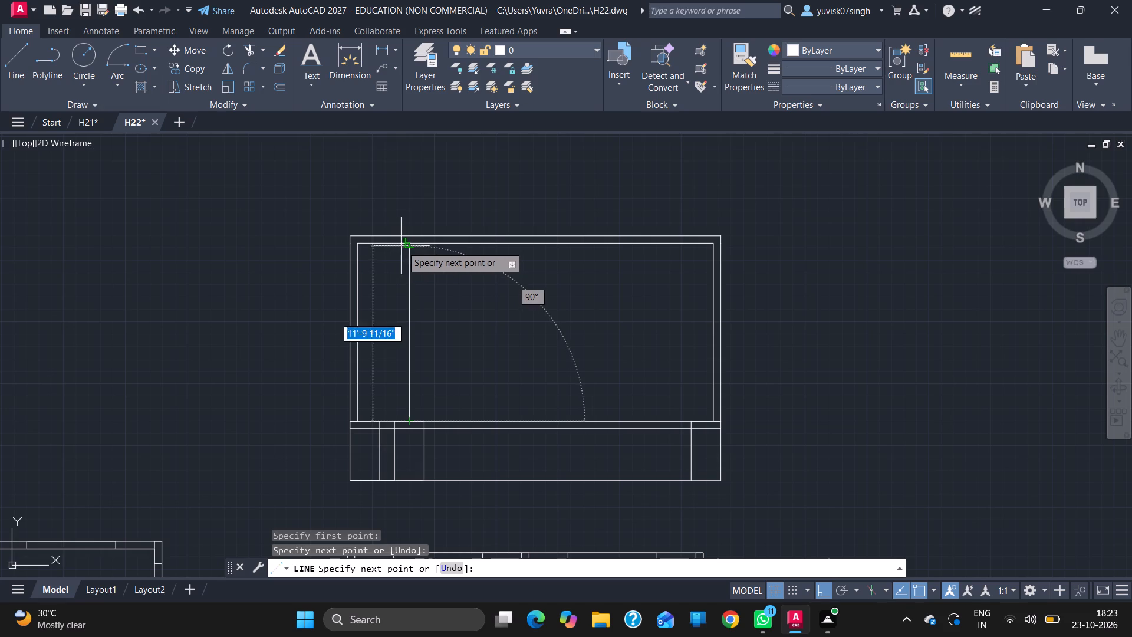
{"action": "left_click", "coordinate": [407, 244]}
{"action": "key", "text": "Escape"}
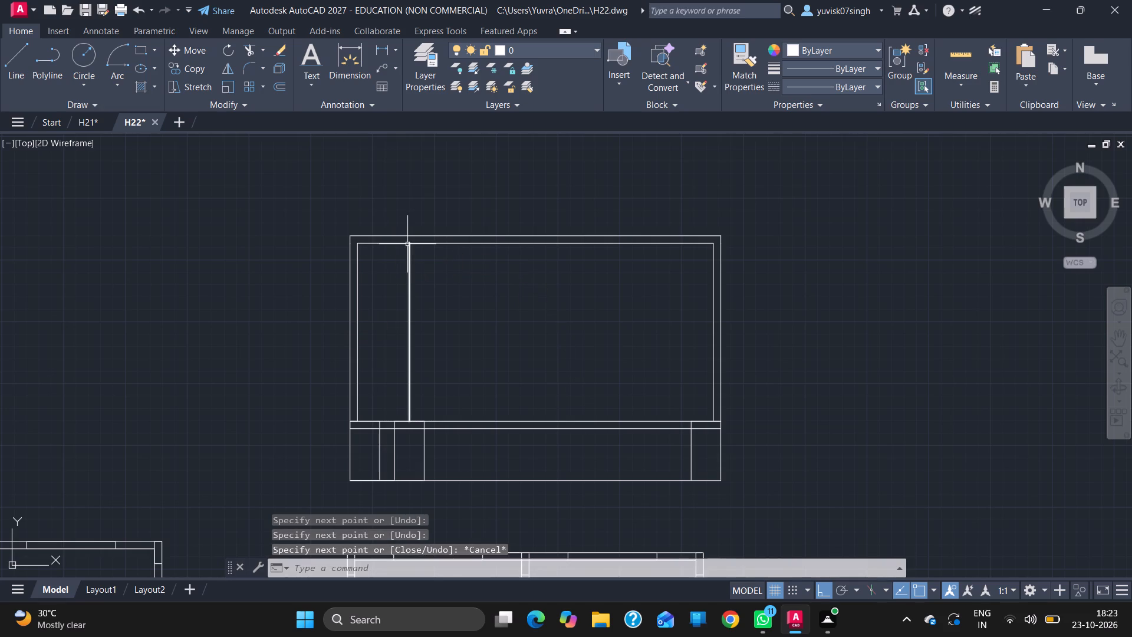
Offset the new vertical line by 3" to both sides.
{"action": "key", "text": "o"}
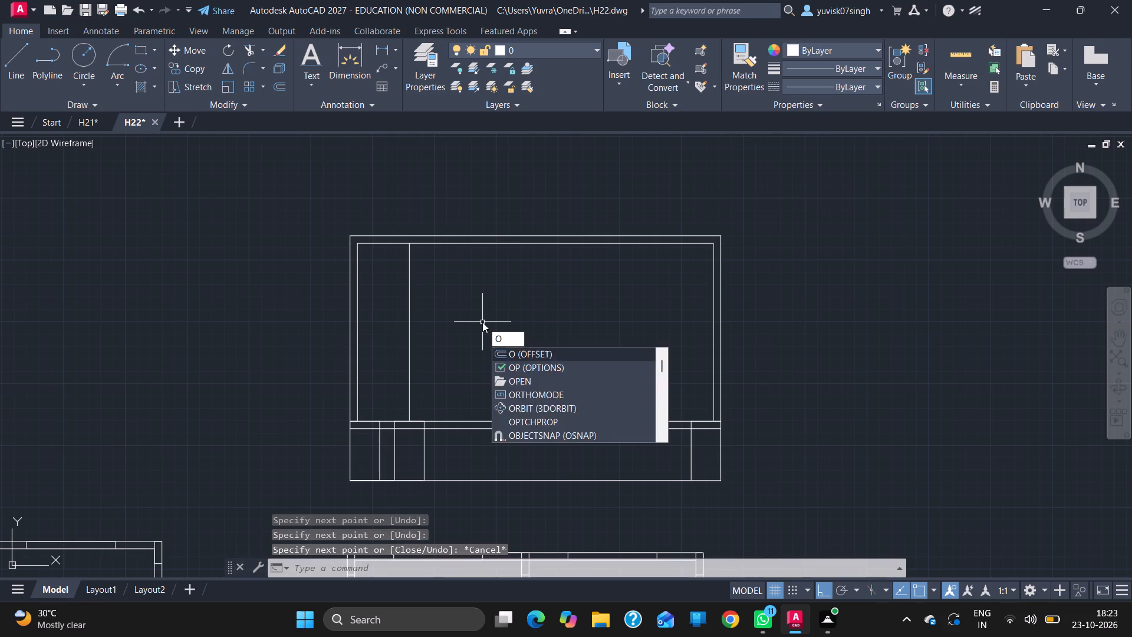
{"action": "key", "text": "Return"}
{"action": "key", "text": "3"}
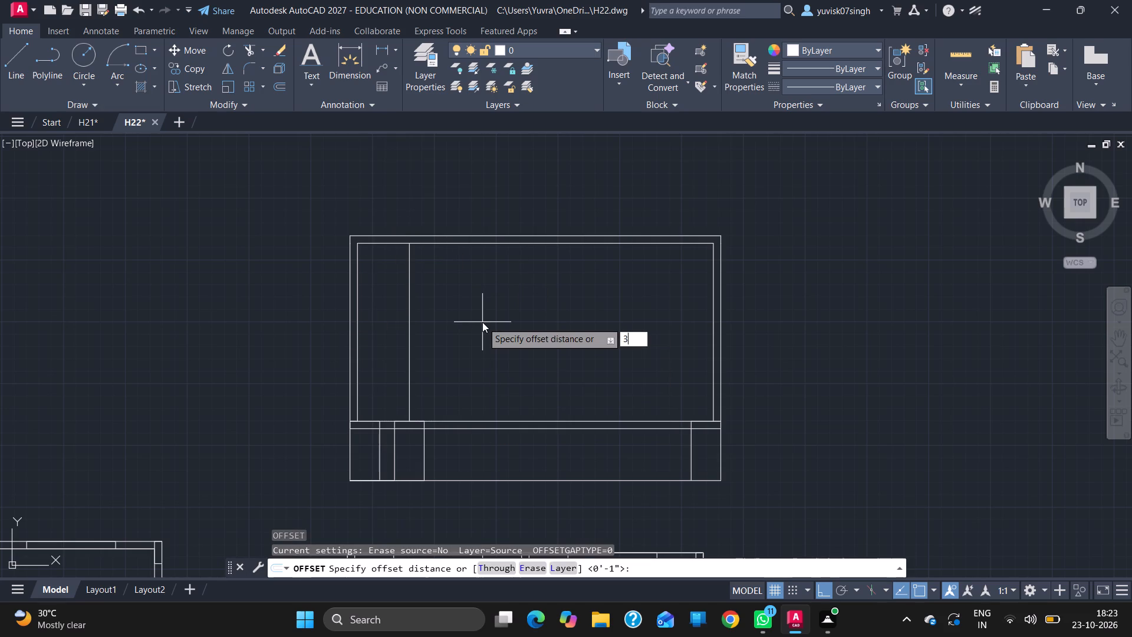
{"action": "key", "text": "Return"}
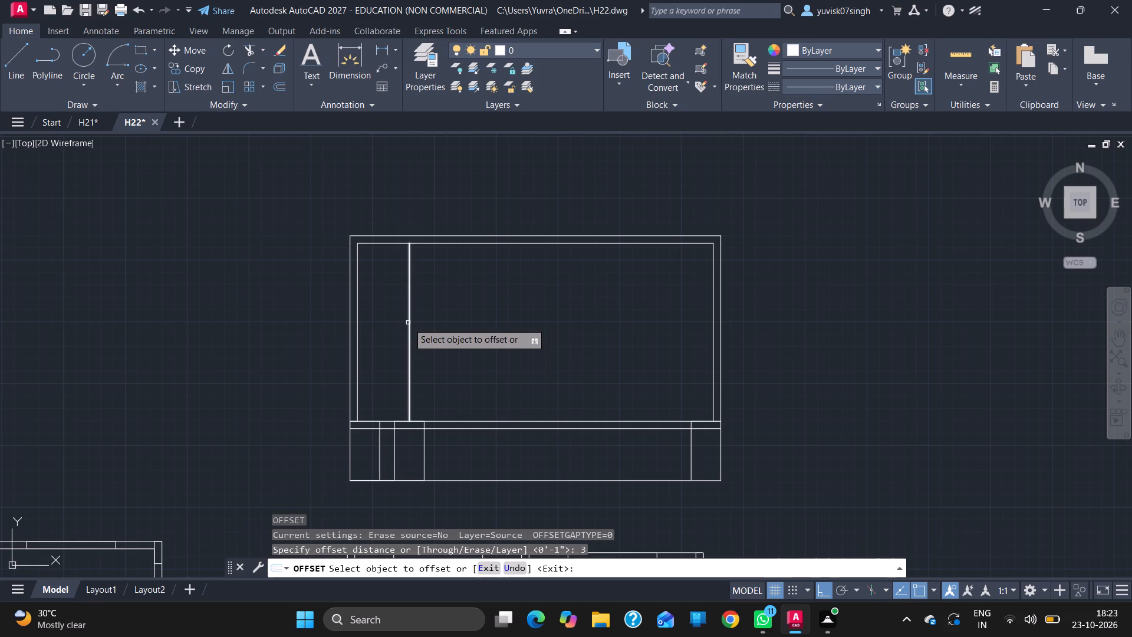
{"action": "left_click", "coordinate": [409, 323]}
{"action": "left_click_drag", "start_coordinate": [446, 321], "coordinate": [413, 321]}
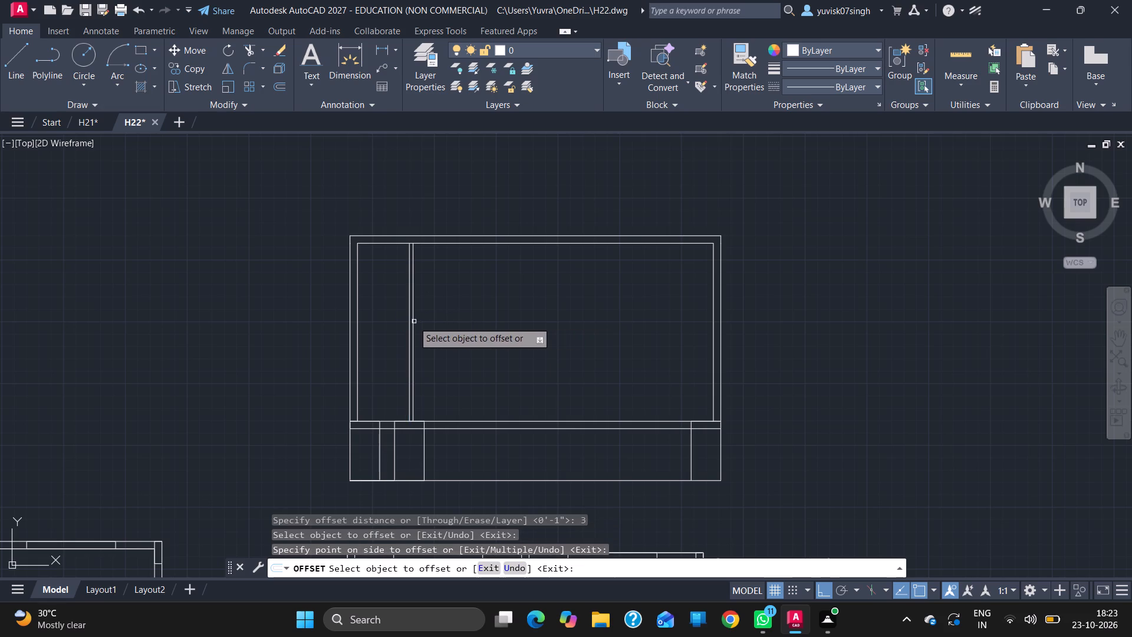
{"action": "left_click_drag", "start_coordinate": [413, 321], "coordinate": [408, 316]}
{"action": "left_click_drag", "start_coordinate": [408, 316], "coordinate": [373, 323]}
{"action": "left_click", "coordinate": [373, 323]}
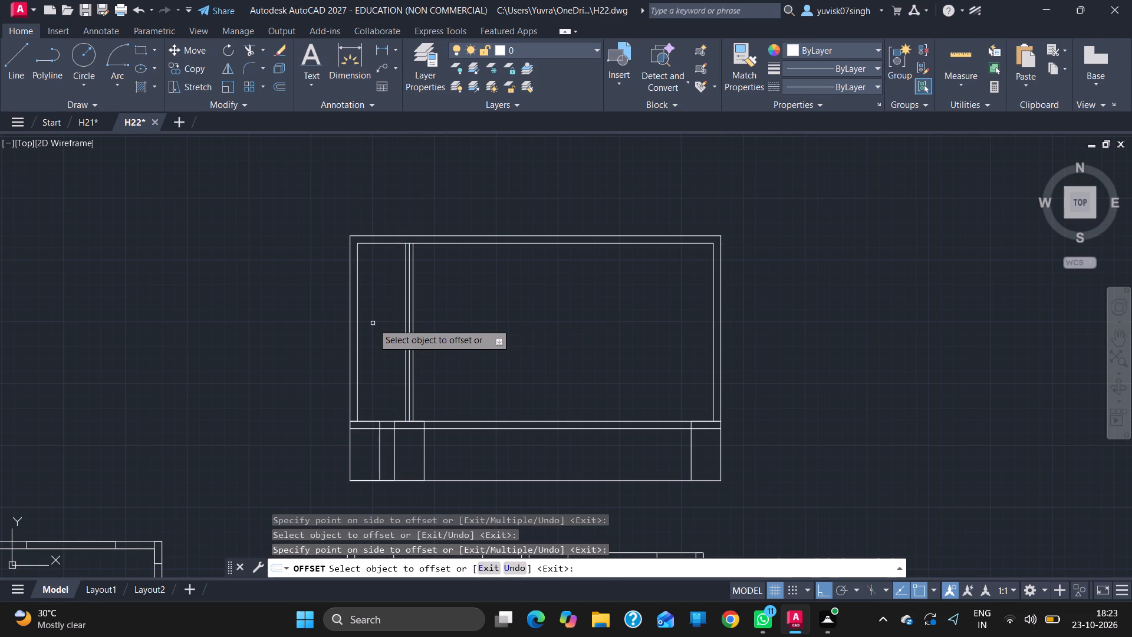
{"action": "key", "text": "Escape"}
Delete the original centre line between the two offset lines.
{"action": "left_click", "coordinate": [410, 323]}
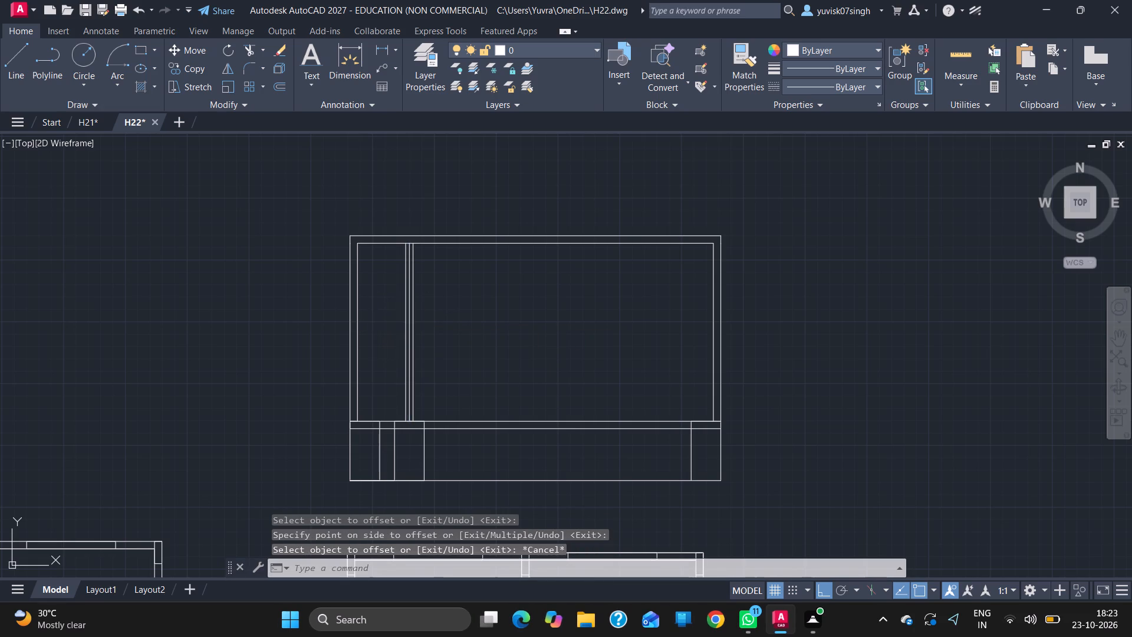
{"action": "key", "text": "Delete"}
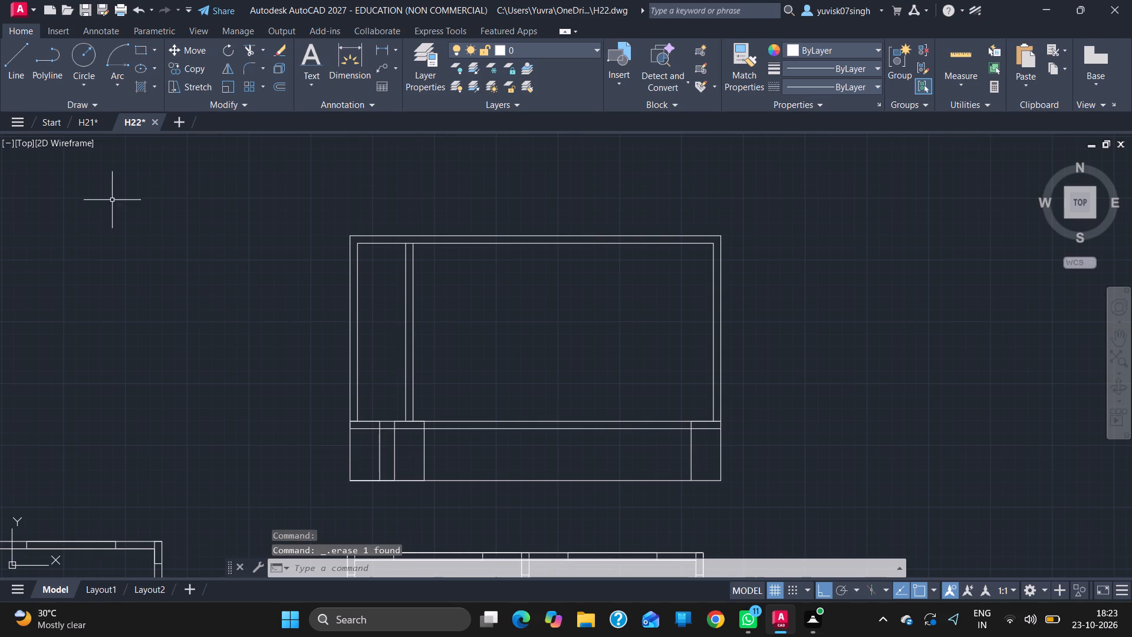
Draw a 4' high opening with lines between the inner left side and the 6" partition, its top 7' above the base line.
{"action": "left_click", "coordinate": [8, 78]}
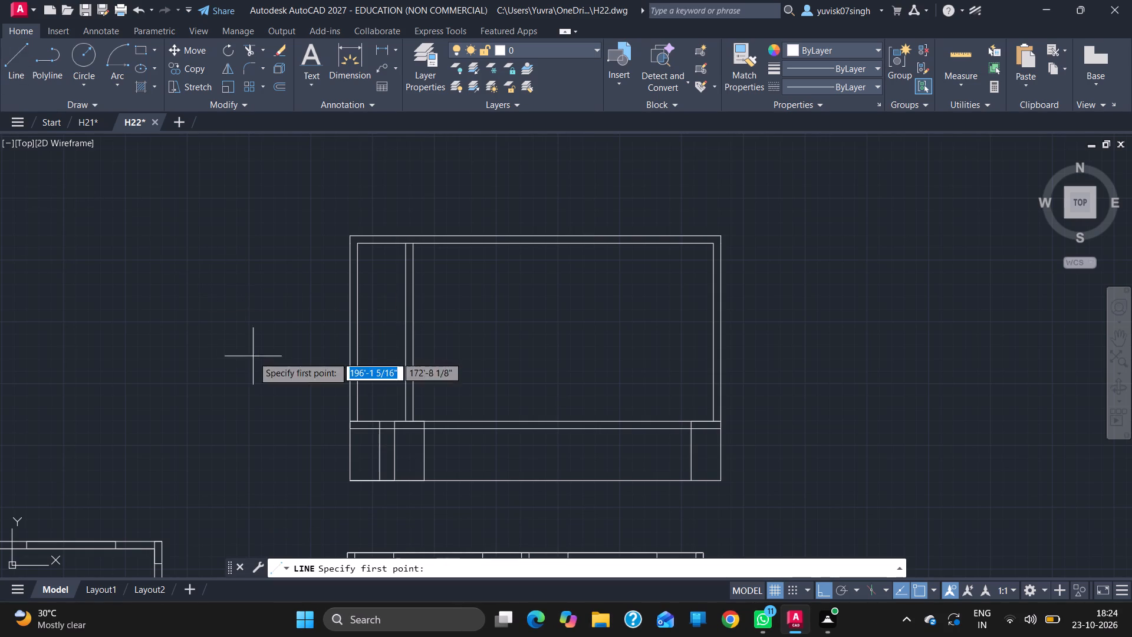
{"action": "left_click", "coordinate": [356, 420]}
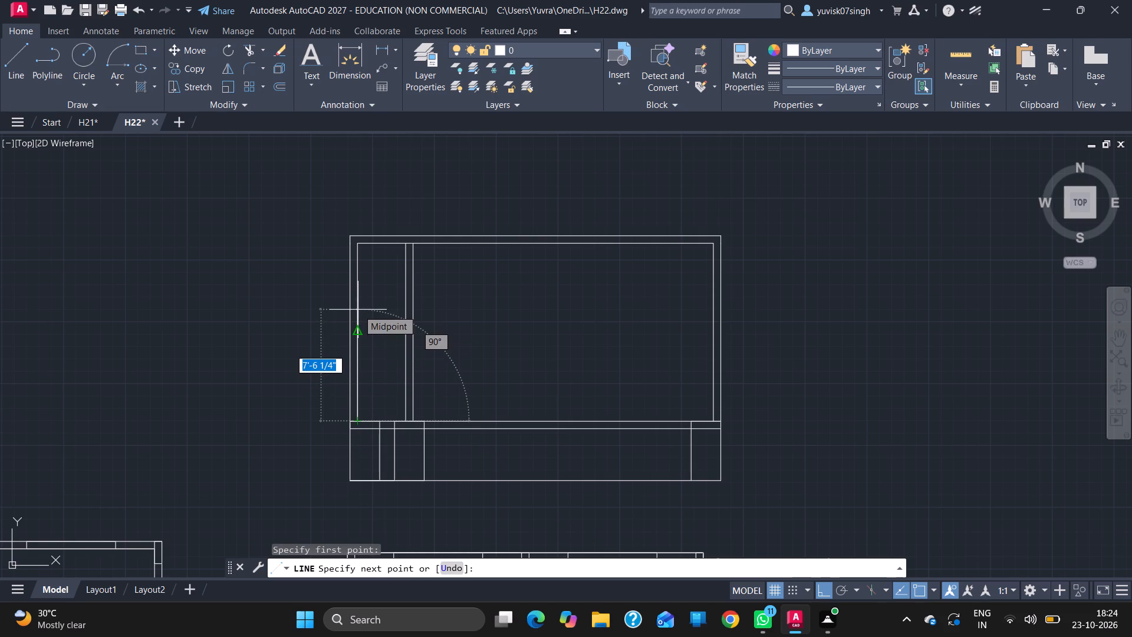
{"action": "type", "text": "7'"}
{"action": "key", "text": "Return"}
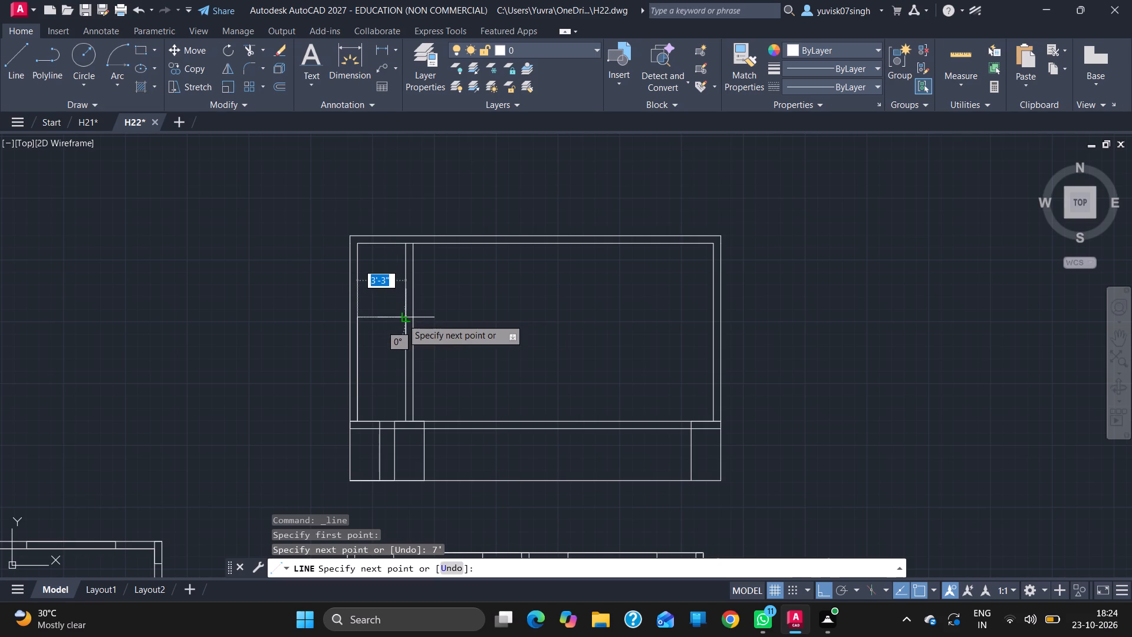
{"action": "left_click", "coordinate": [402, 319]}
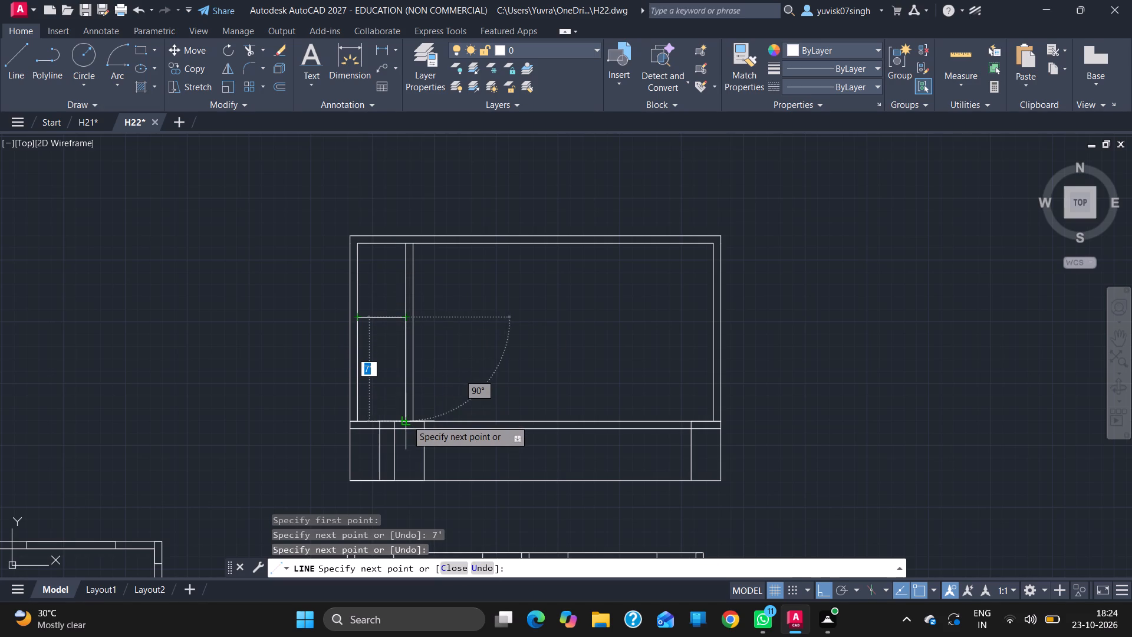
{"action": "type", "text": "4'"}
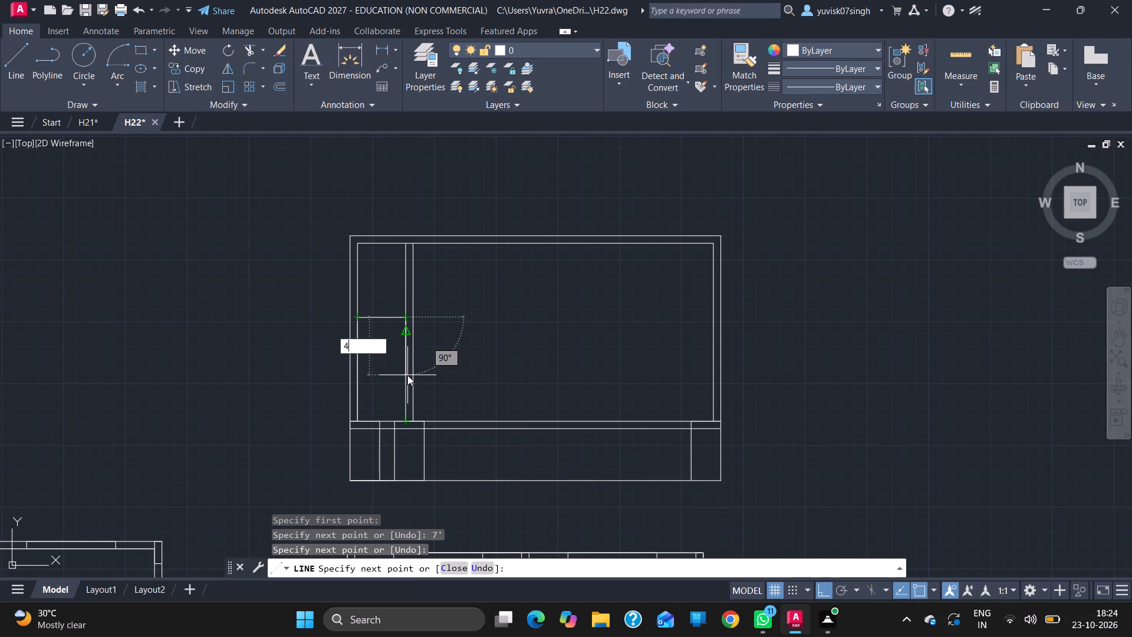
{"action": "key", "text": "Return"}
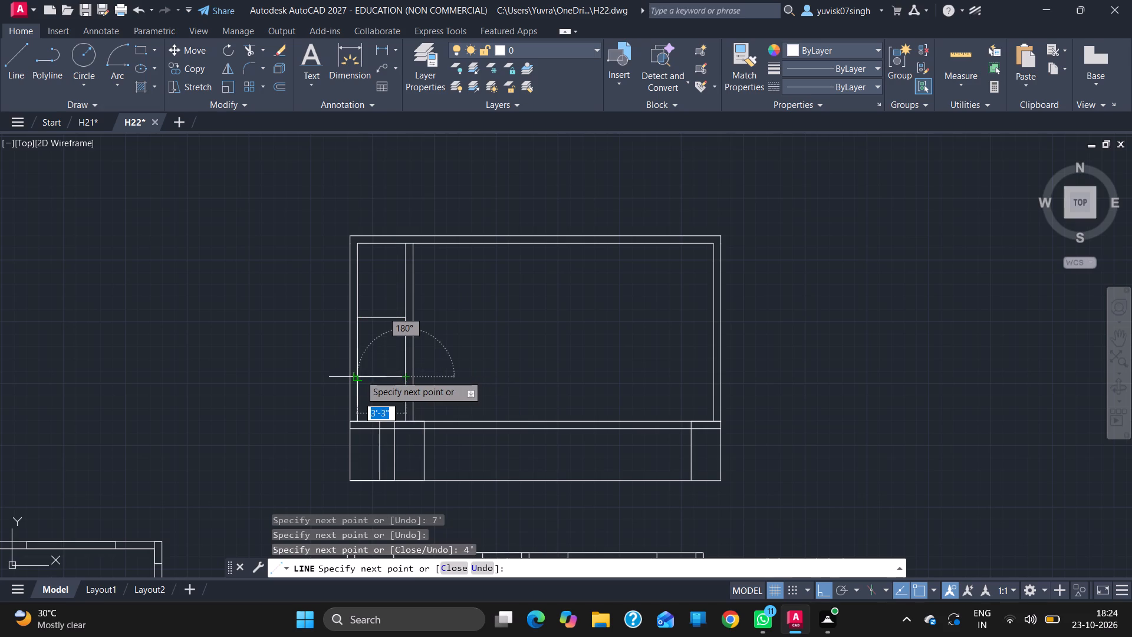
{"action": "left_click", "coordinate": [358, 375]}
{"action": "key", "text": "Escape"}
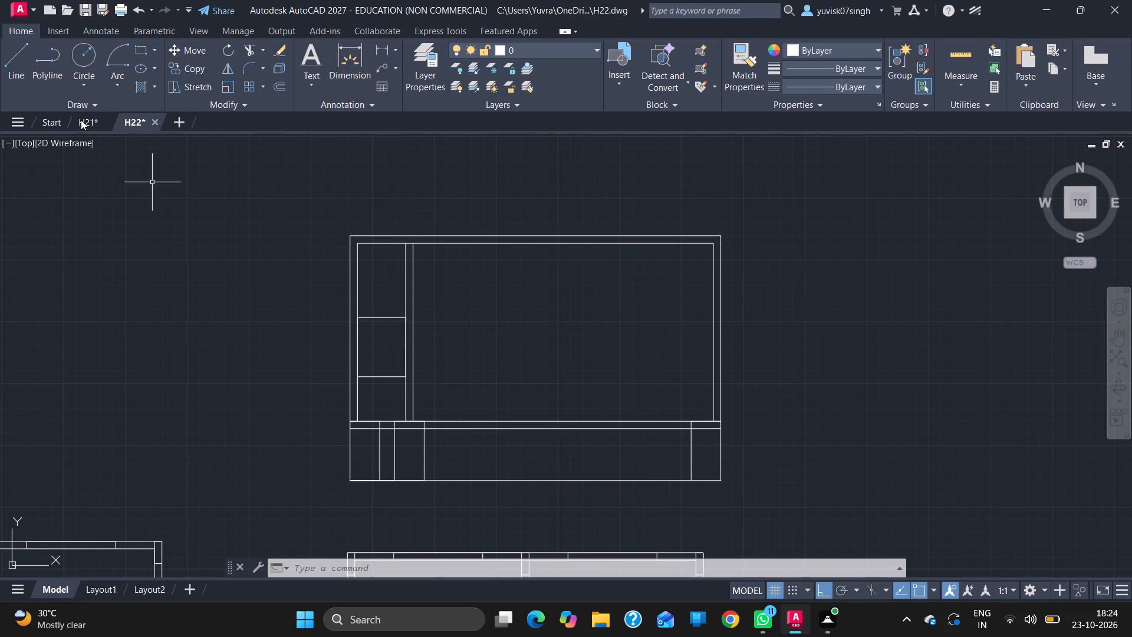
Draw a line 4' along the base from the partition's right side, continuing vertically up to the inner top line.
{"action": "left_click", "coordinate": [10, 52]}
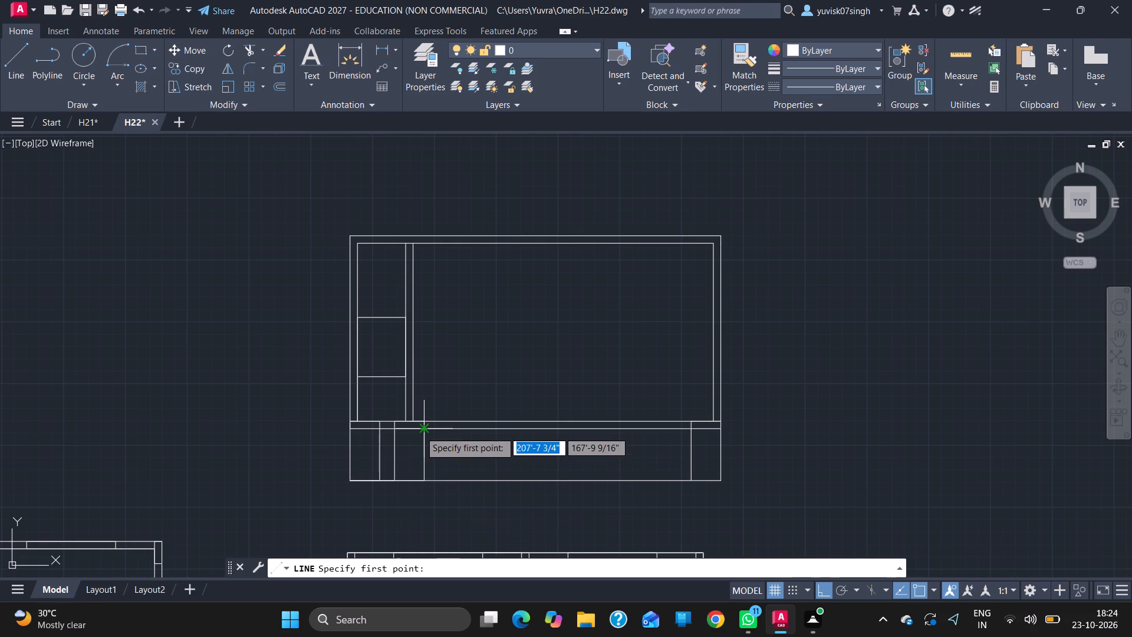
{"action": "left_click_drag", "start_coordinate": [412, 421], "coordinate": [436, 426]}
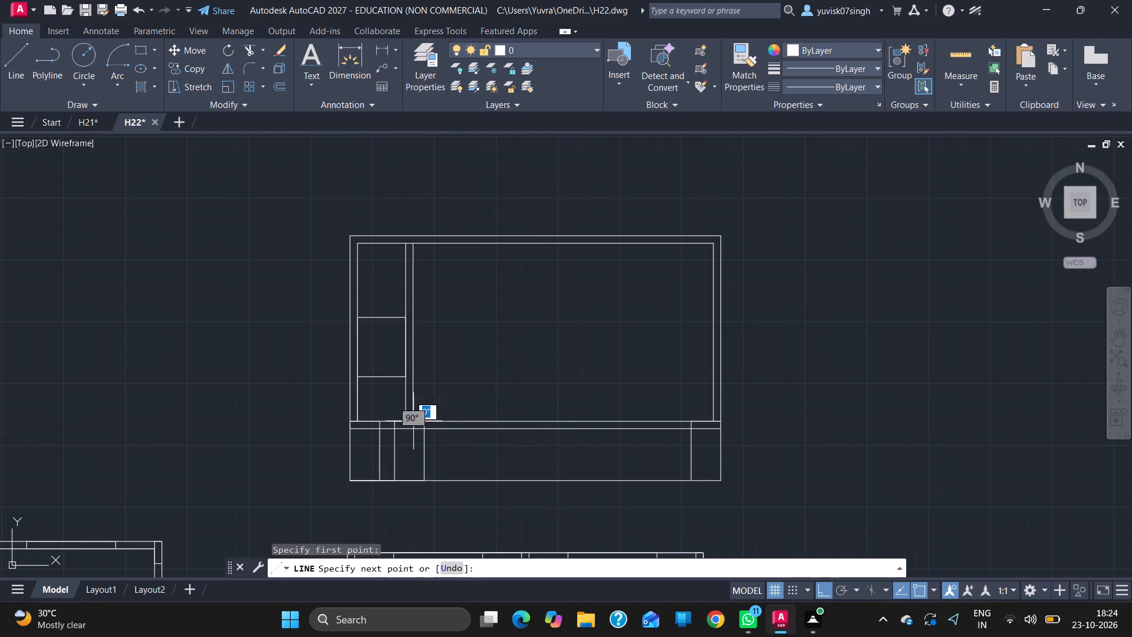
{"action": "left_click_drag", "start_coordinate": [436, 426], "coordinate": [473, 423]}
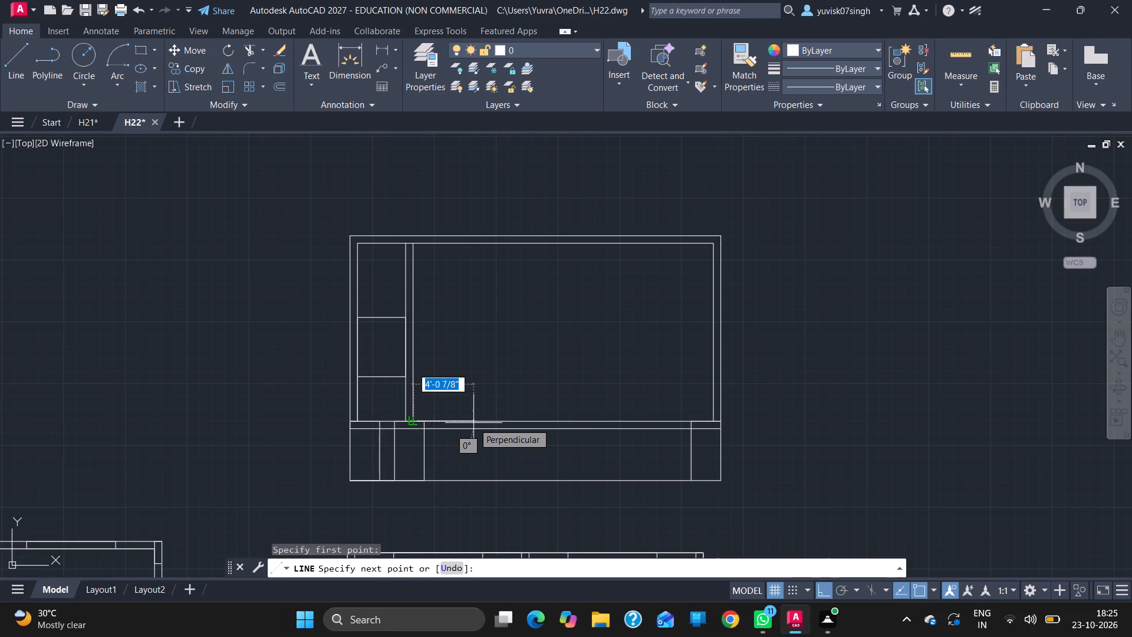
{"action": "type", "text": "4'"}
{"action": "key", "text": "Return"}
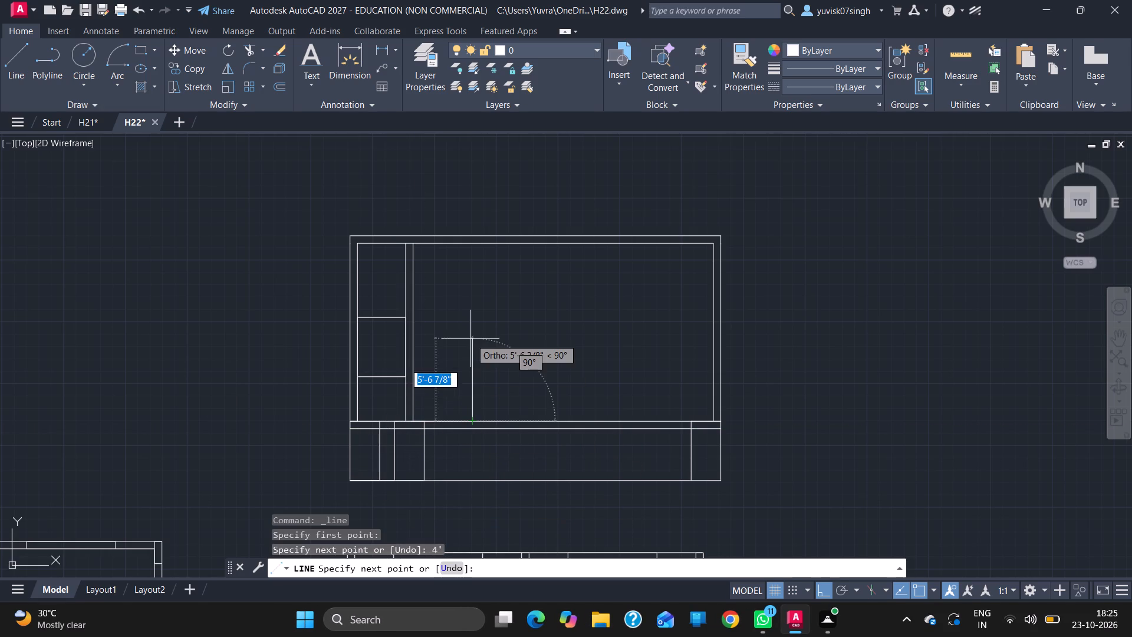
{"action": "left_click", "coordinate": [474, 241]}
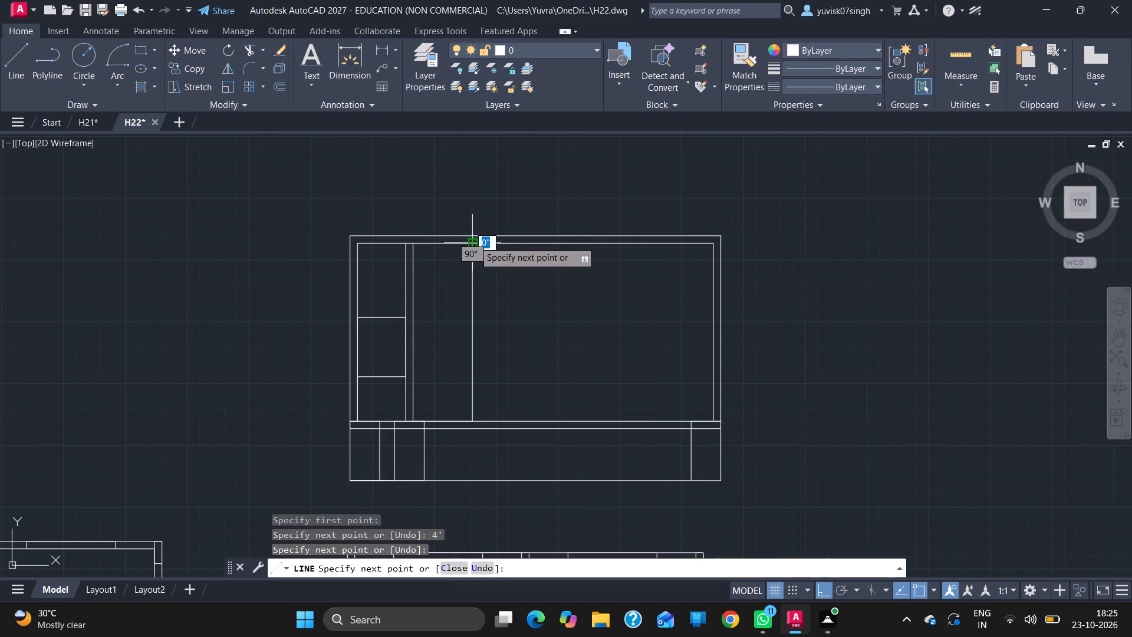
{"action": "key", "text": "Escape"}
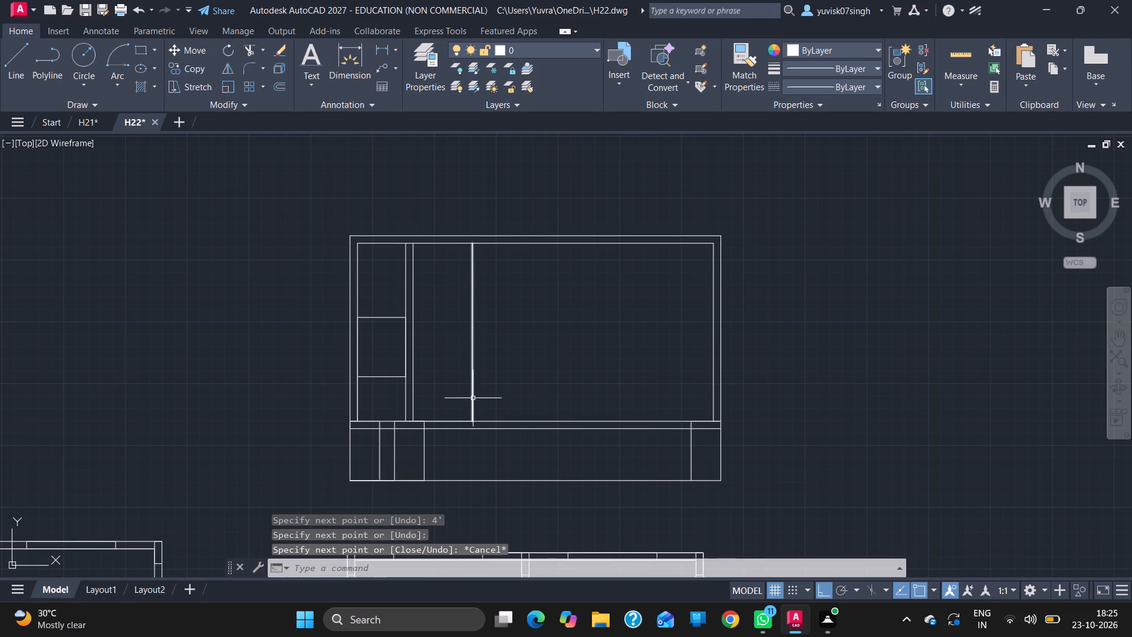
Draw a 3' wide, 7' high door opening on the base line, starting 6" plus 3" to the right of the vertical line.
{"action": "left_click", "coordinate": [14, 67]}
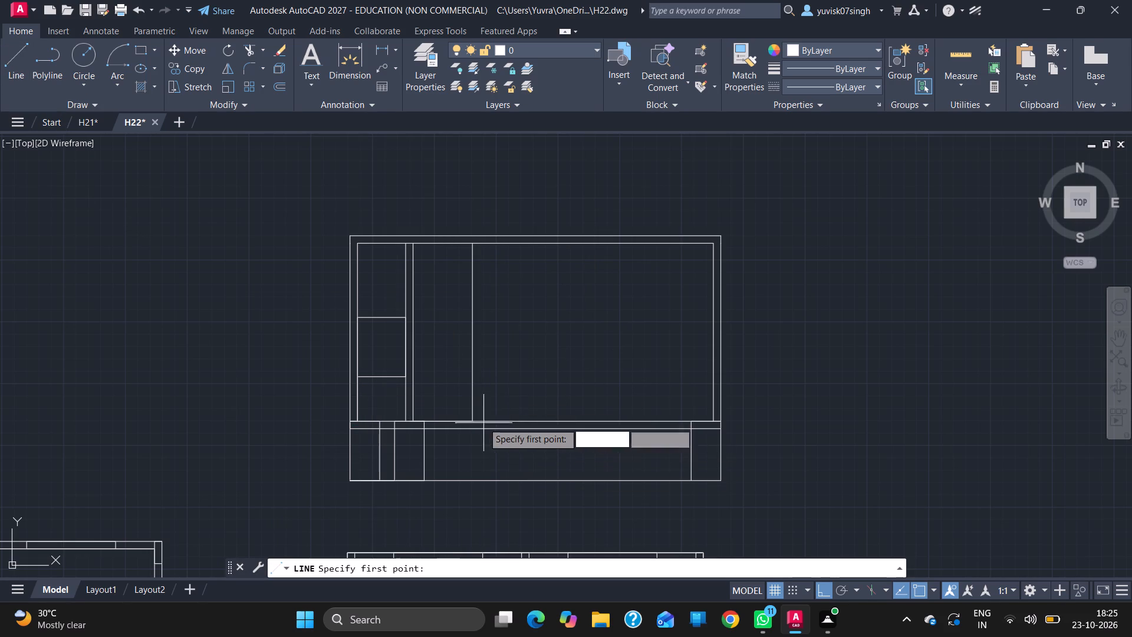
{"action": "left_click_drag", "start_coordinate": [475, 419], "coordinate": [489, 421]}
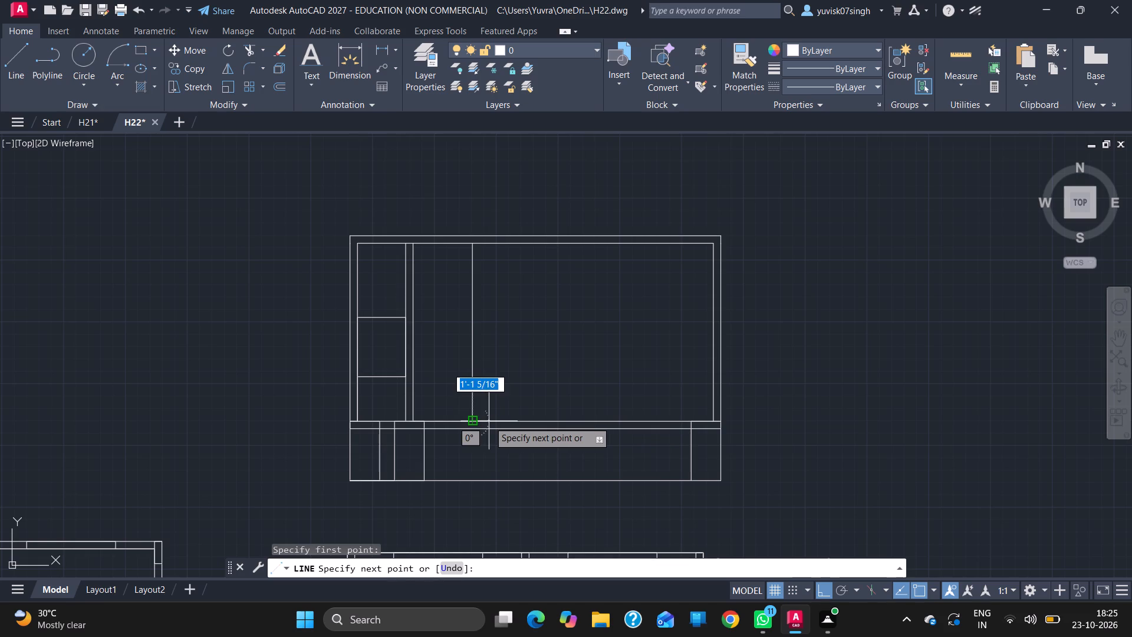
{"action": "type", "text": "1'"}
{"action": "key", "text": "Return"}
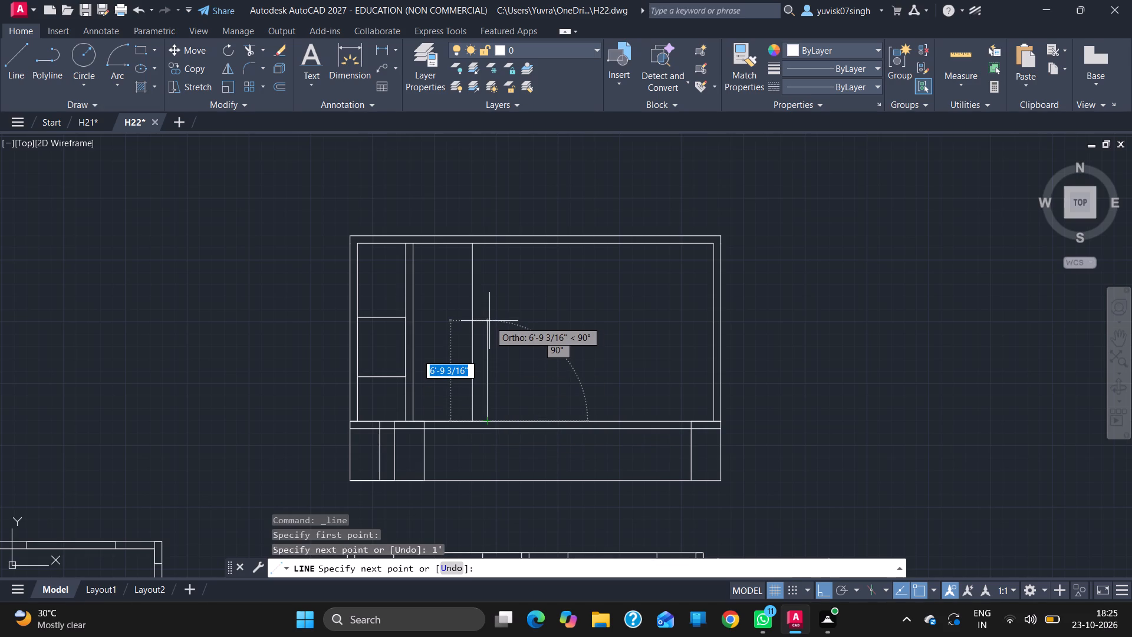
{"action": "key", "text": "ctrl+z"}
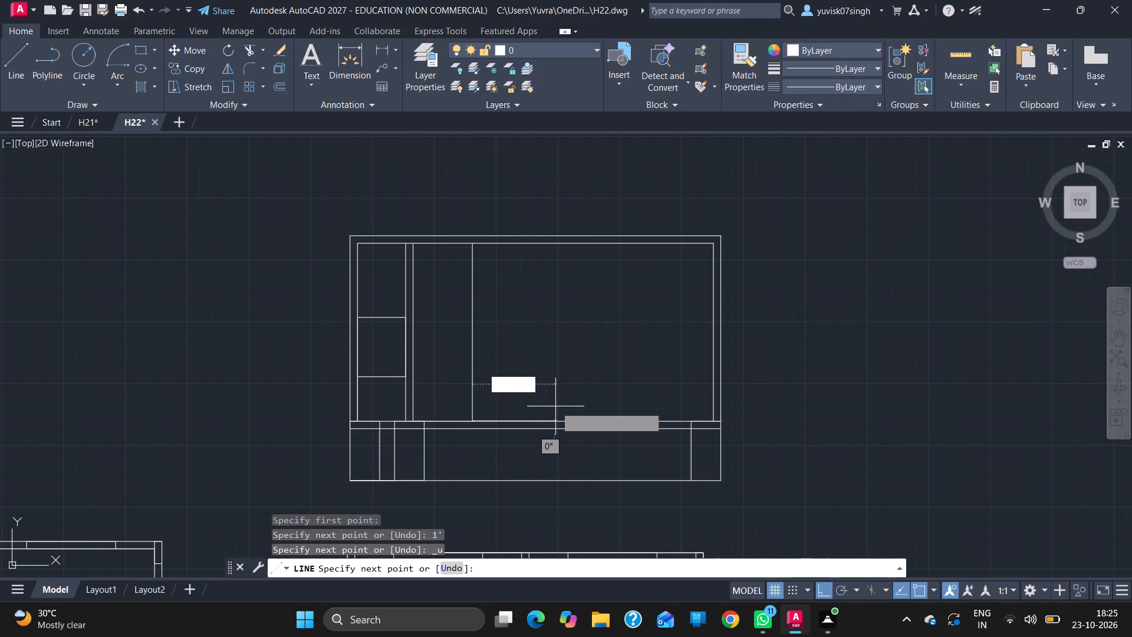
{"action": "key", "text": "6"}
{"action": "key", "text": "Return"}
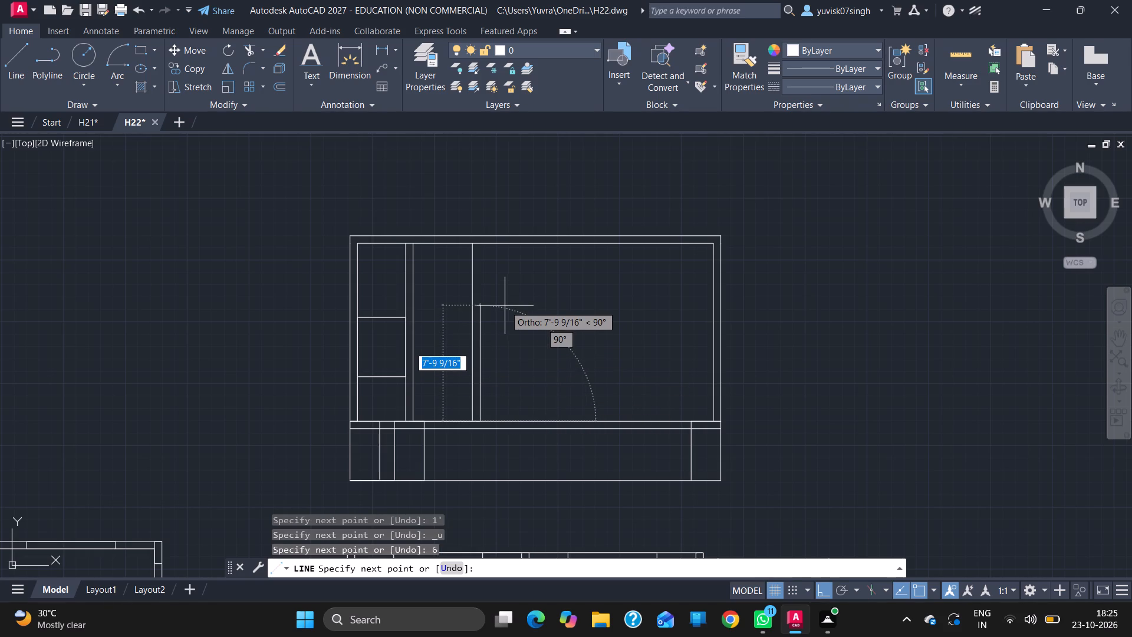
{"action": "key", "text": "3"}
{"action": "key", "text": "Return"}
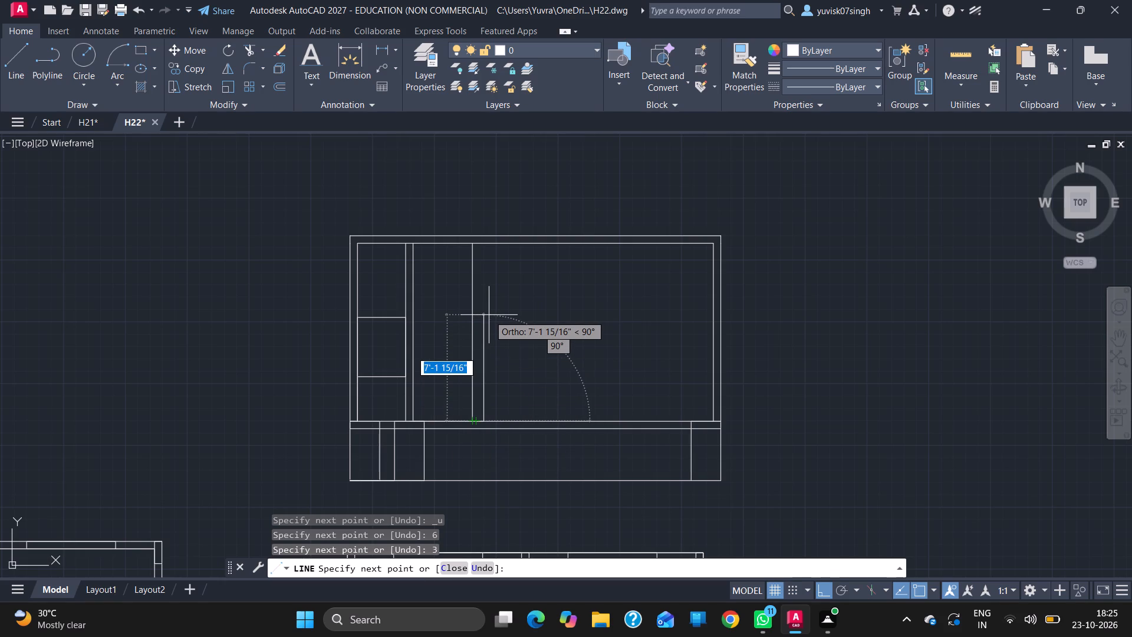
{"action": "type", "text": "7'"}
{"action": "key", "text": "Return"}
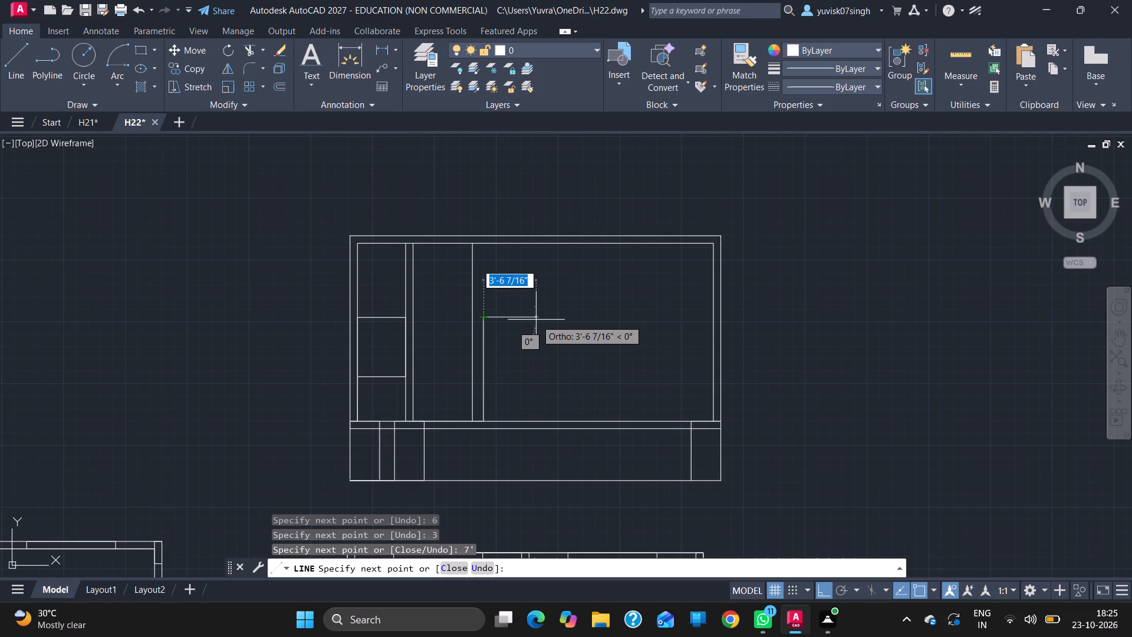
{"action": "type", "text": "3'"}
{"action": "key", "text": "Return"}
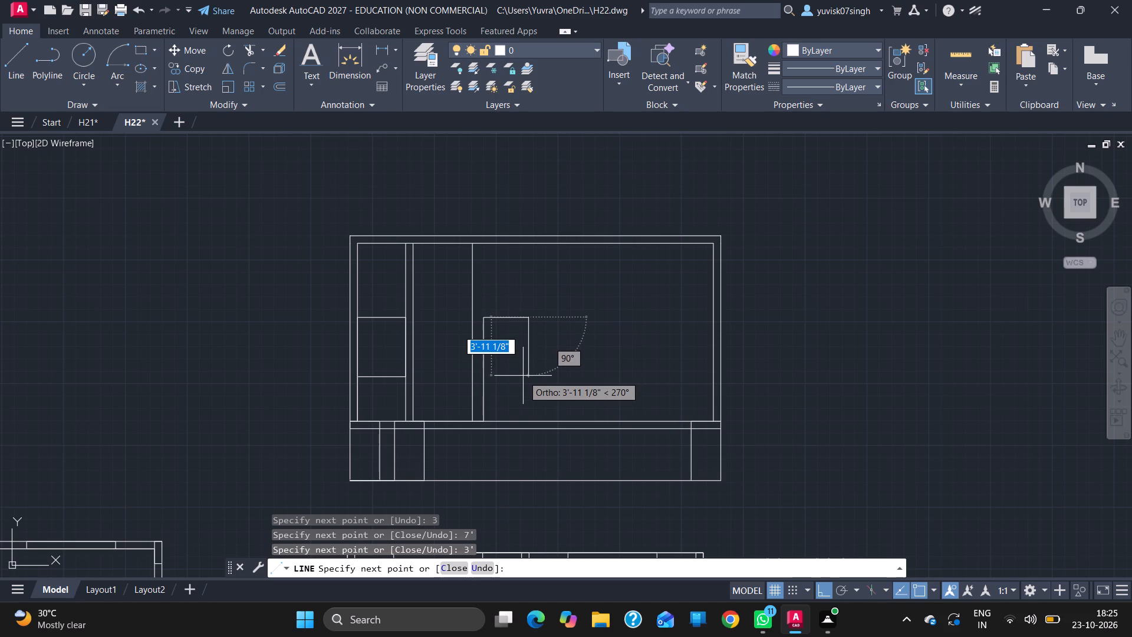
{"action": "left_click", "coordinate": [526, 419]}
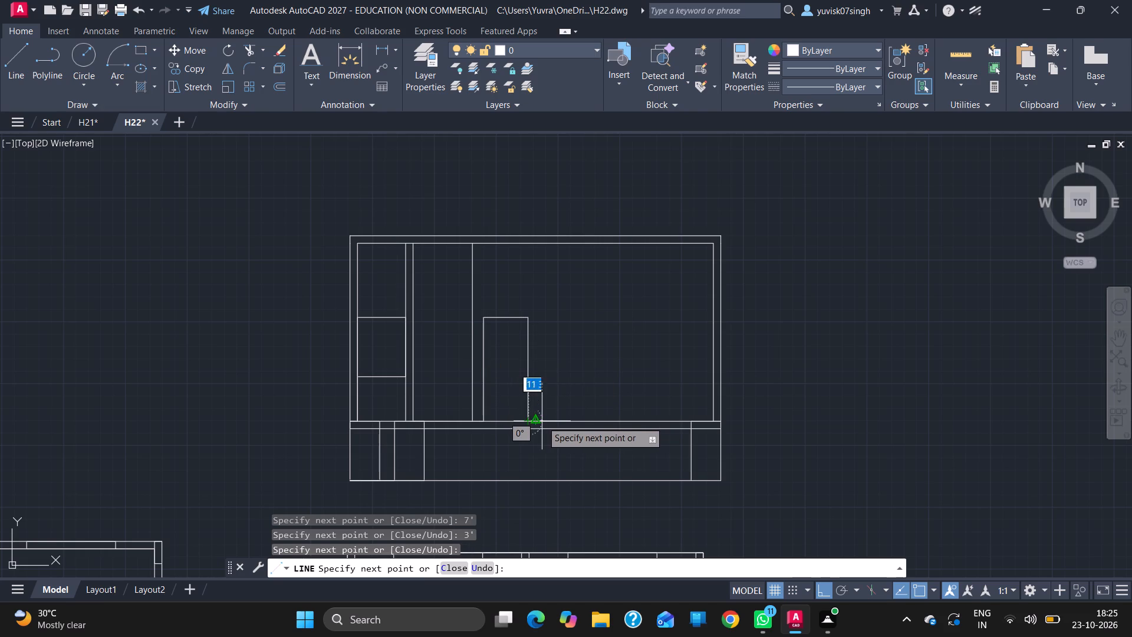
Continue 9" along the base line and draw a second door opening, 7' high and 3' wide, down to the base.
{"action": "key", "text": "9"}
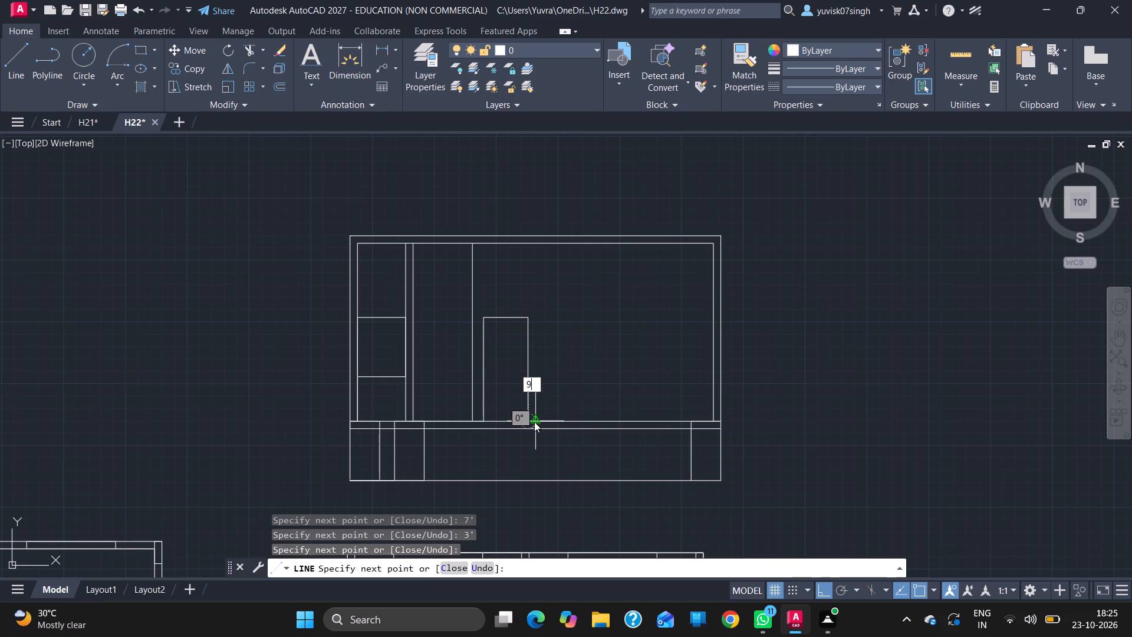
{"action": "key", "text": "Return"}
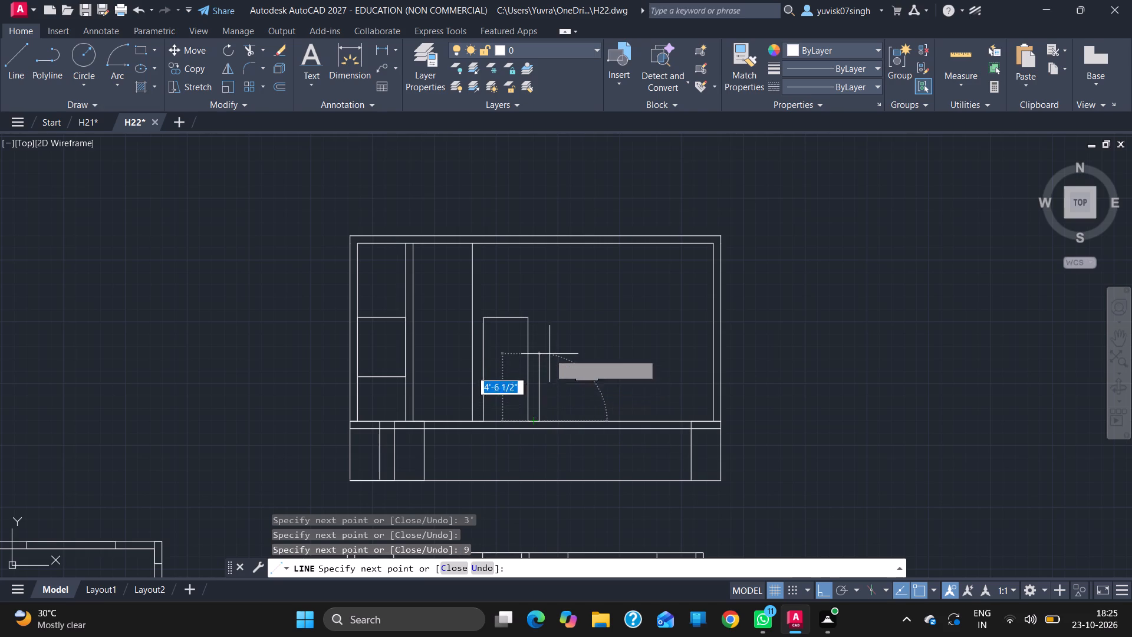
{"action": "type", "text": "7'"}
{"action": "key", "text": "Return"}
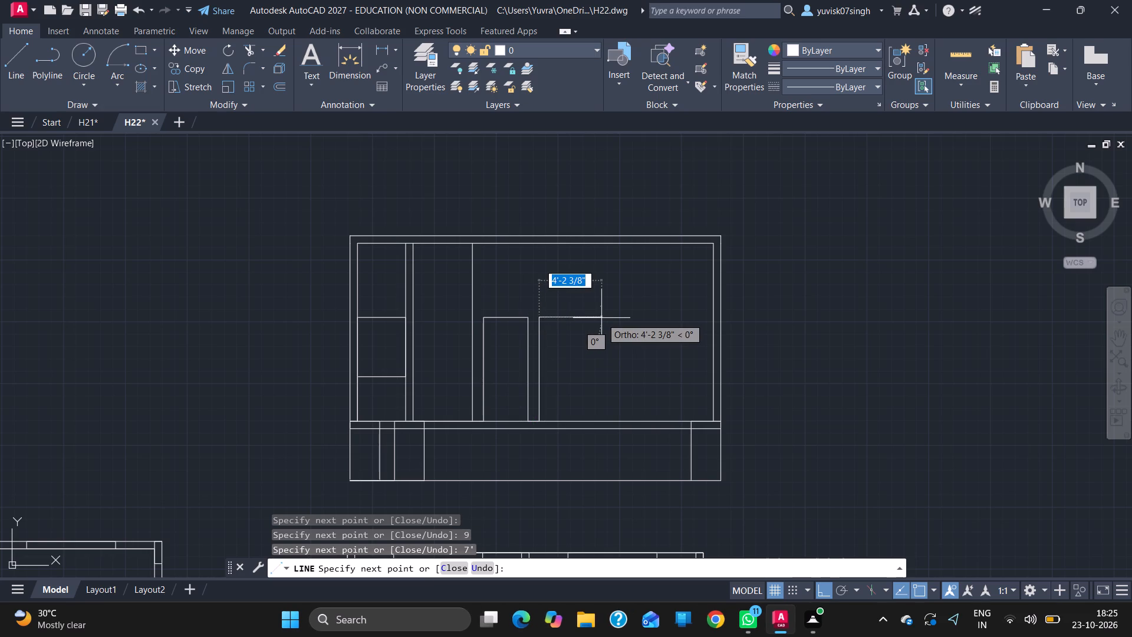
{"action": "type", "text": "3'"}
{"action": "key", "text": "Return"}
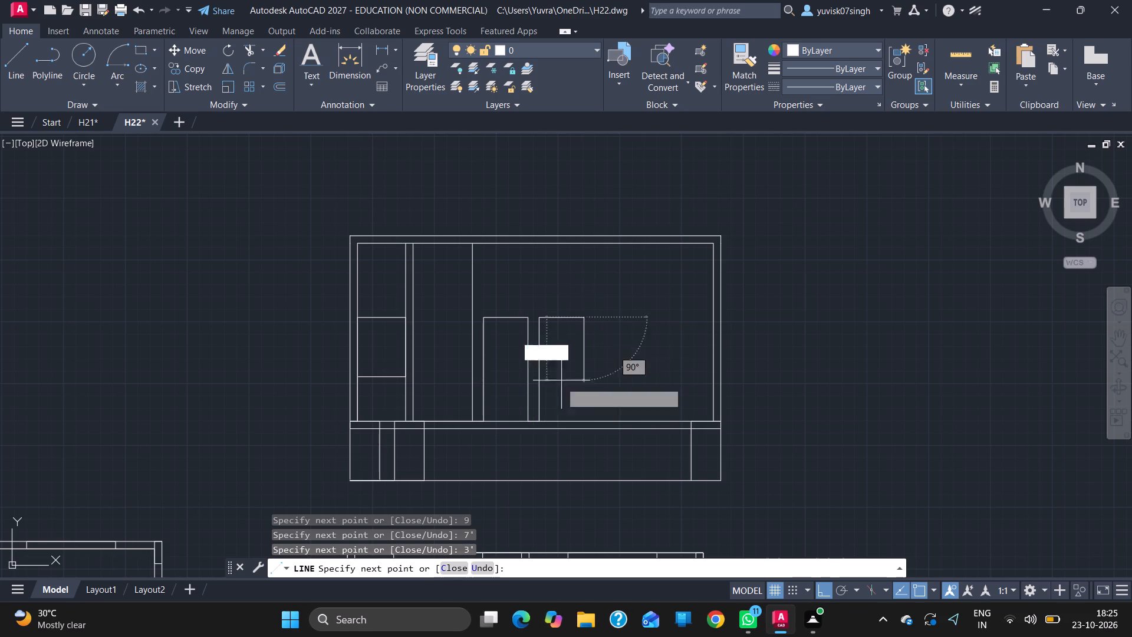
{"action": "left_click", "coordinate": [583, 425]}
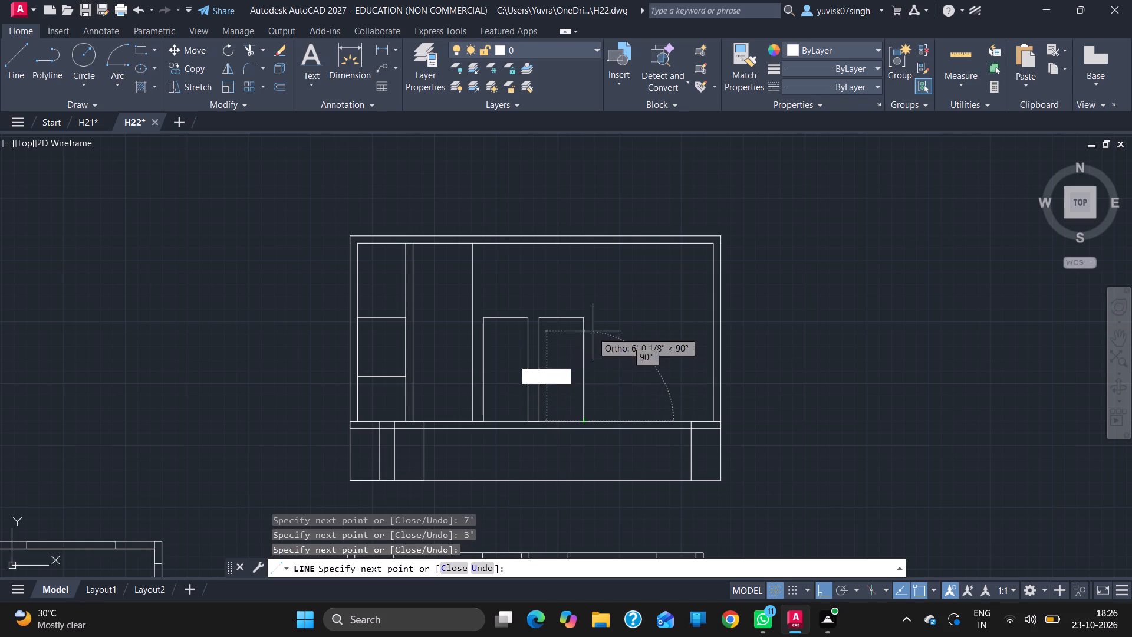
Draw a horizontal line from the second door's top right corner to the frame's inner right side.
{"action": "left_click_drag", "start_coordinate": [584, 318], "coordinate": [712, 320]}
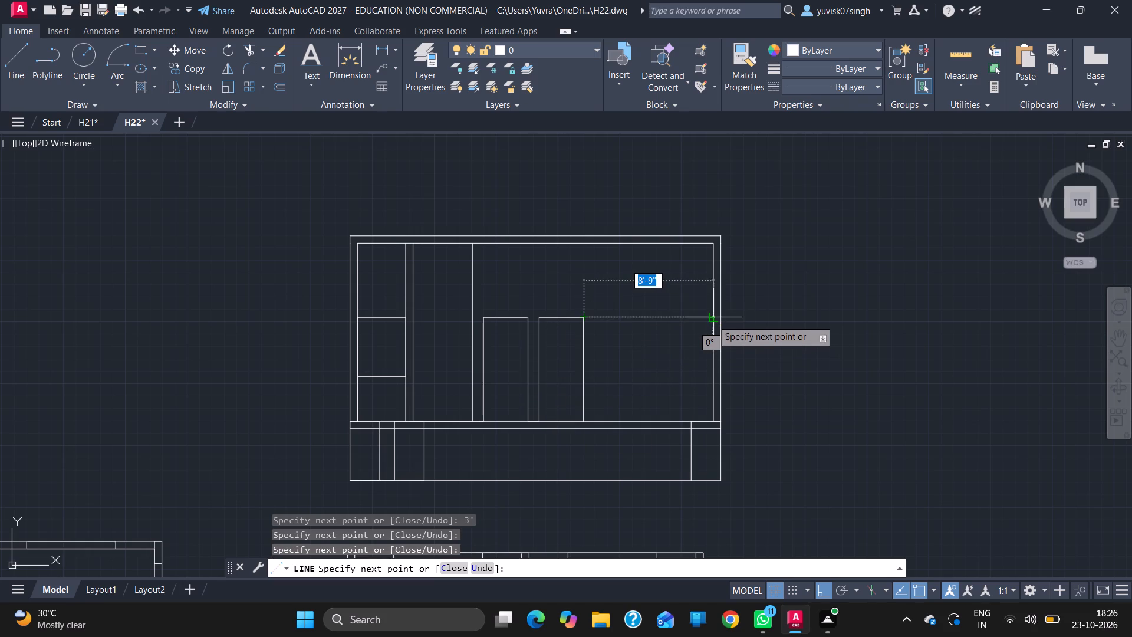
{"action": "left_click_drag", "start_coordinate": [712, 320], "coordinate": [712, 319]}
{"action": "left_click", "coordinate": [713, 319]}
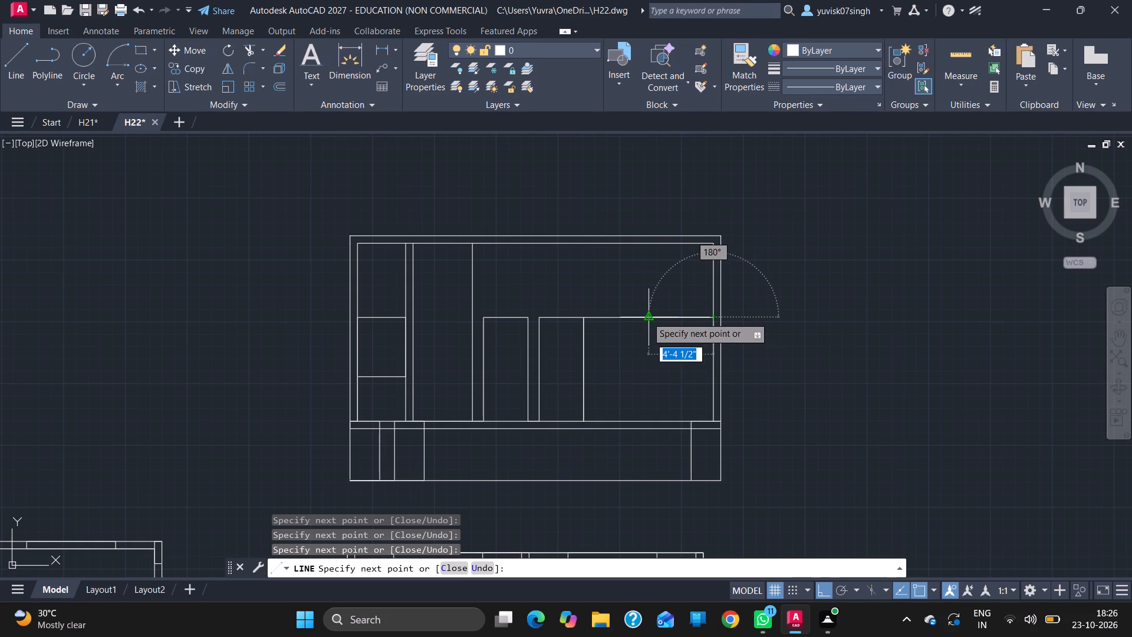
Draw a 5' wide, 4' high window below the horizontal line, starting 2'6" left of its midpoint and closing back up to it.
{"action": "left_click", "coordinate": [646, 316]}
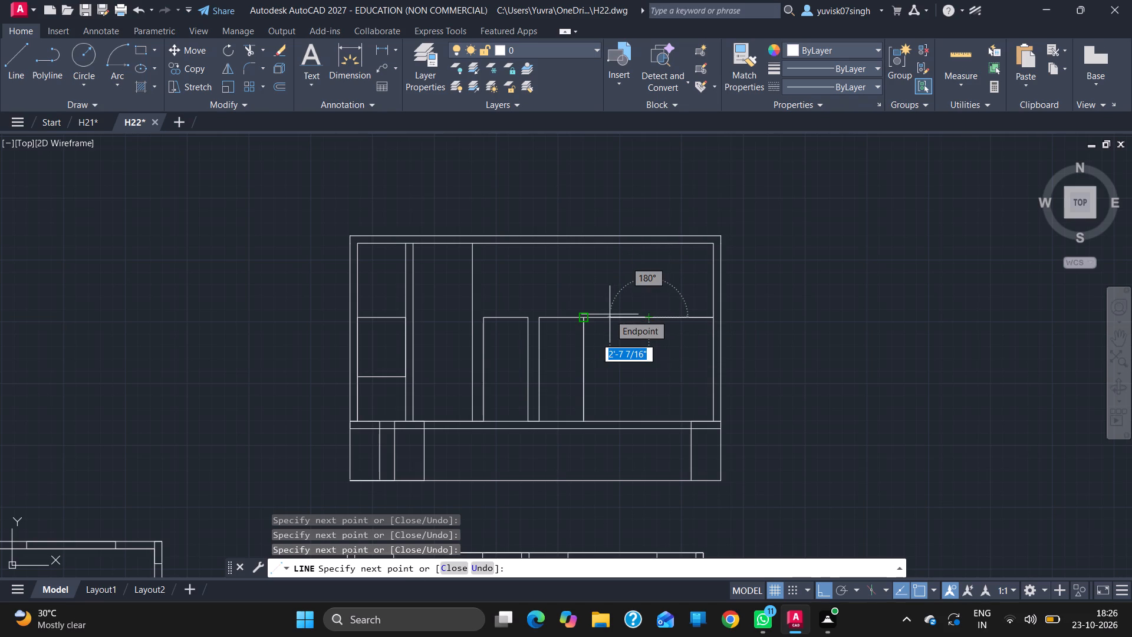
{"action": "type", "text": "2'6"}
{"action": "key", "text": "Return"}
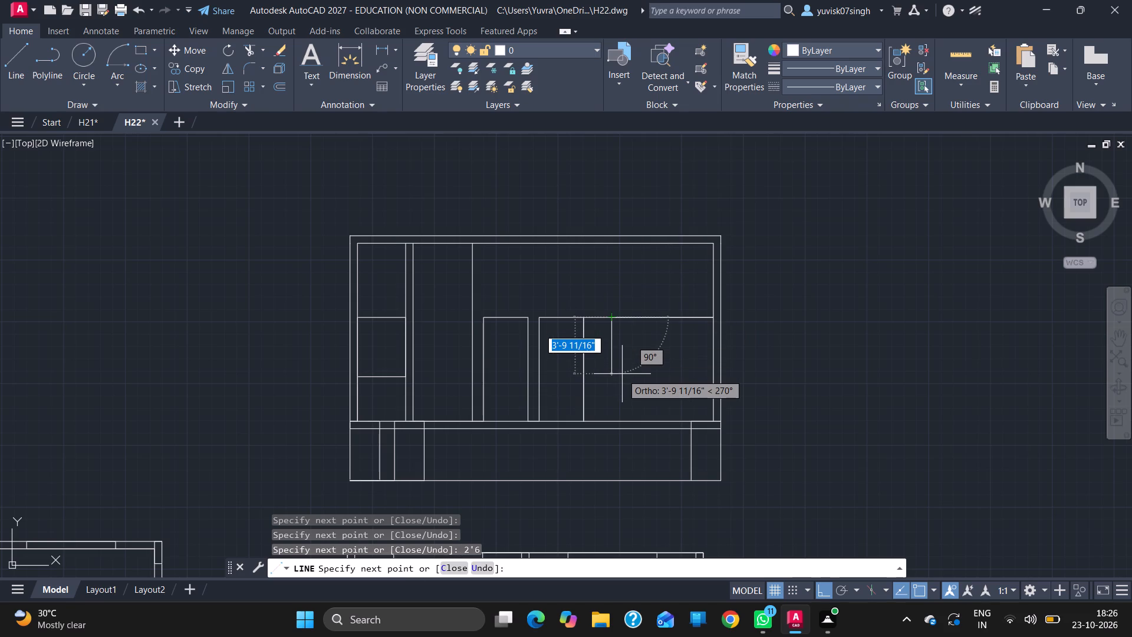
{"action": "key", "text": "4"}
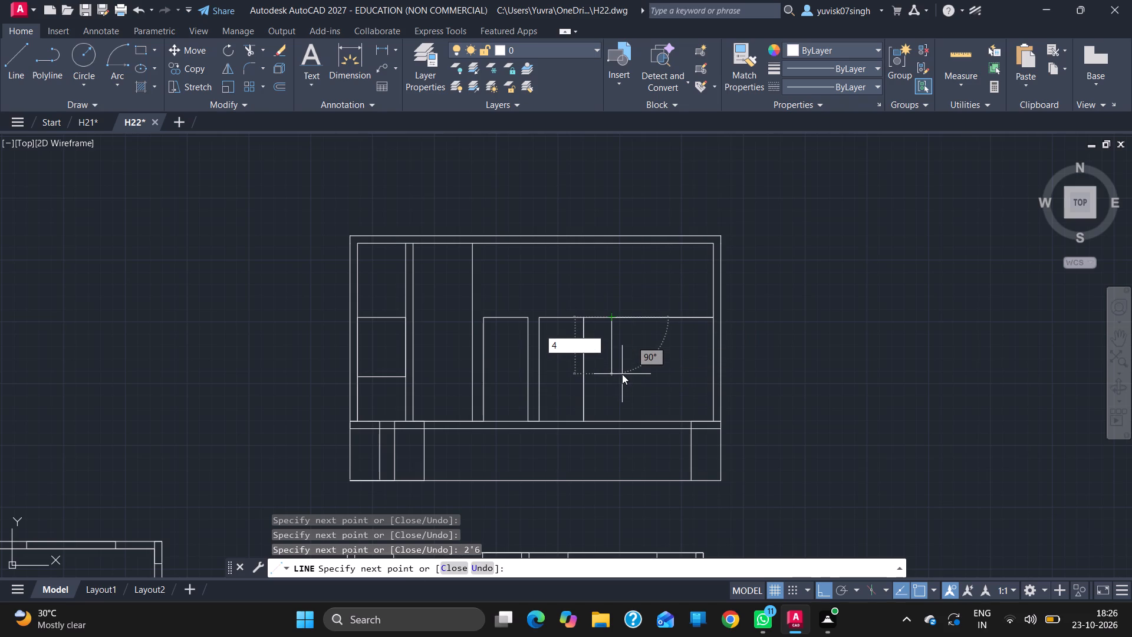
{"action": "key", "text": "apostrophe"}
{"action": "key", "text": "Return"}
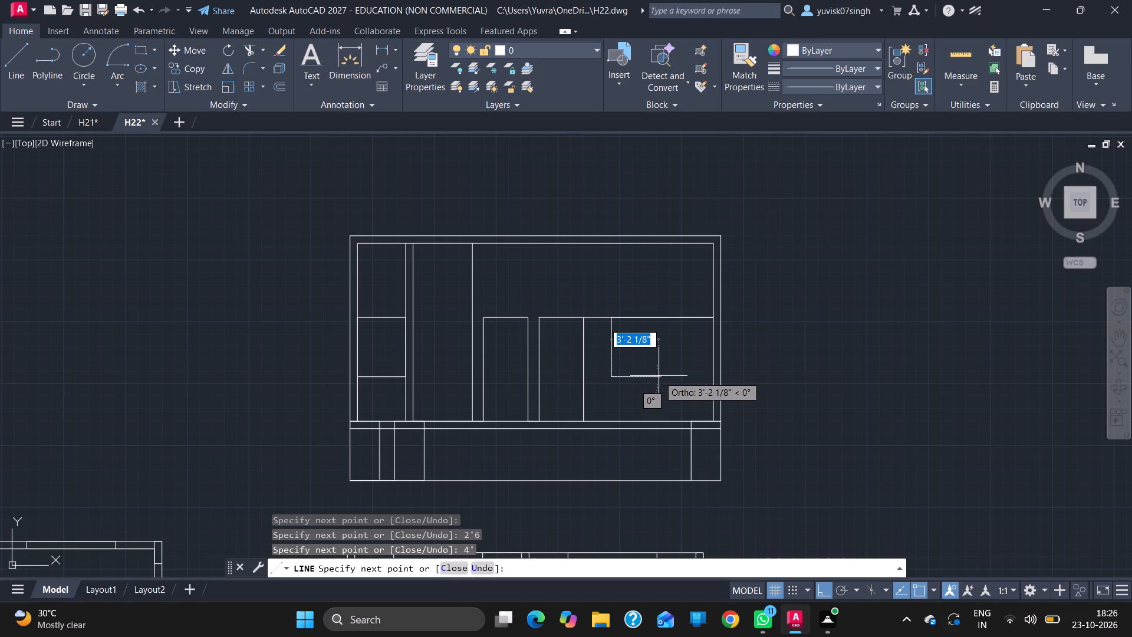
{"action": "type", "text": "5'"}
{"action": "key", "text": "Return"}
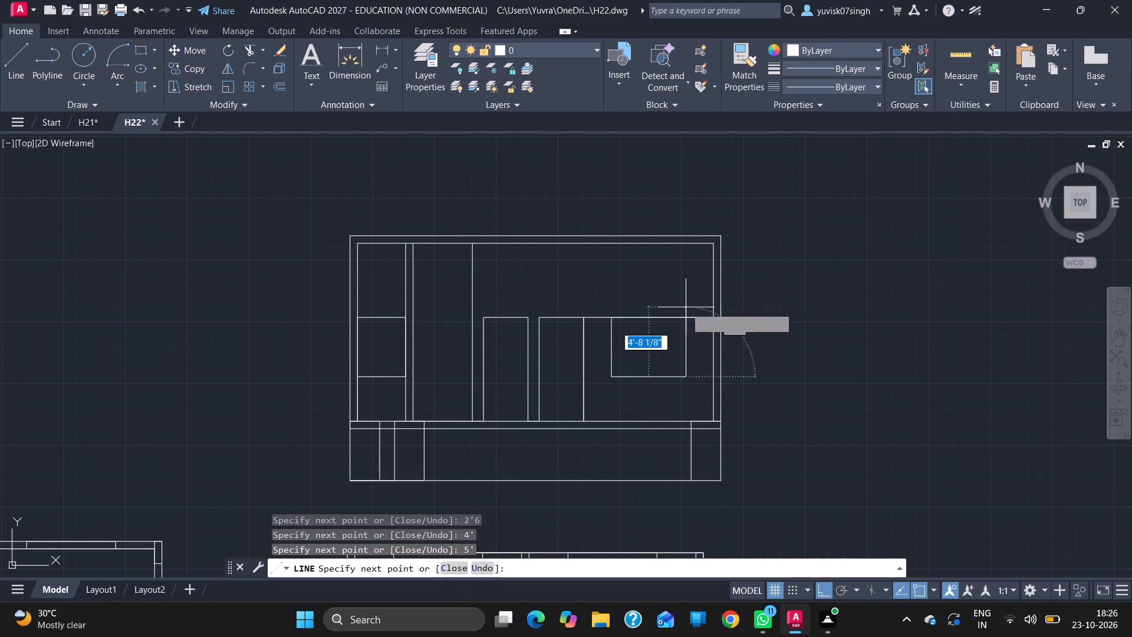
{"action": "left_click", "coordinate": [683, 319]}
{"action": "key", "text": "Escape"}
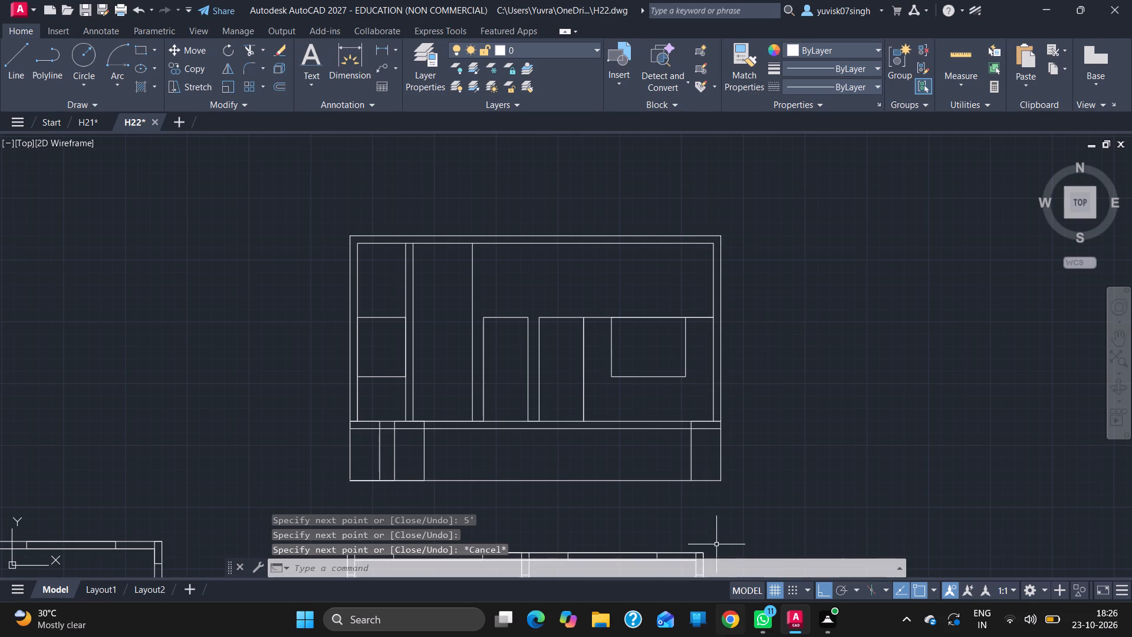
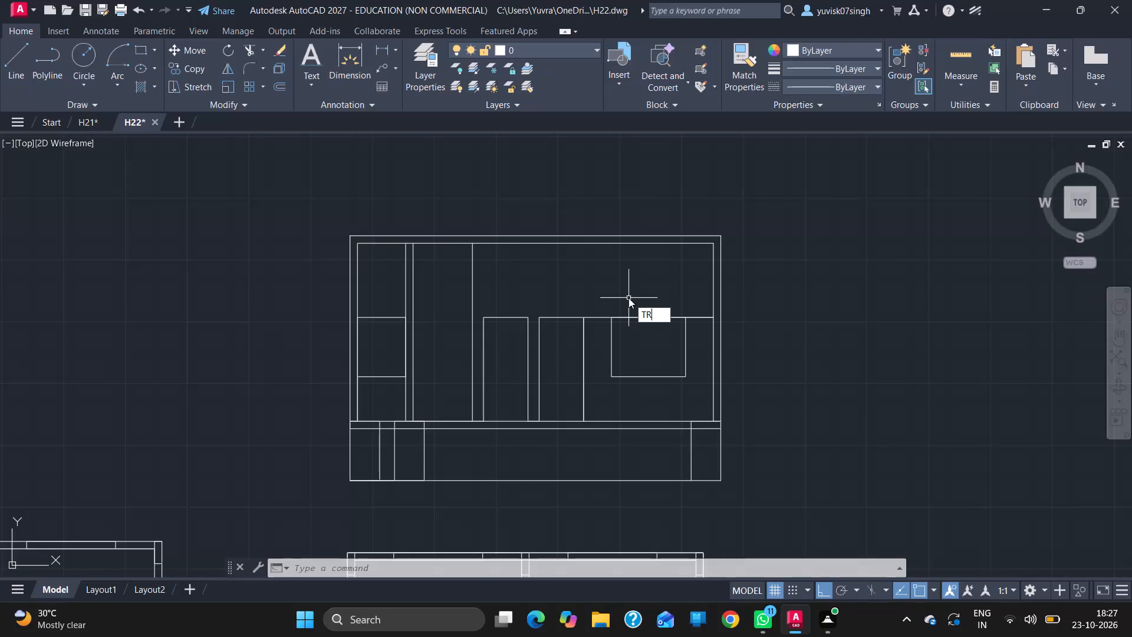
Trim the horizontal line on both sides of the window, between the second door and the frame's inner right side.
{"action": "key", "text": "Return"}
{"action": "left_click", "coordinate": [594, 317]}
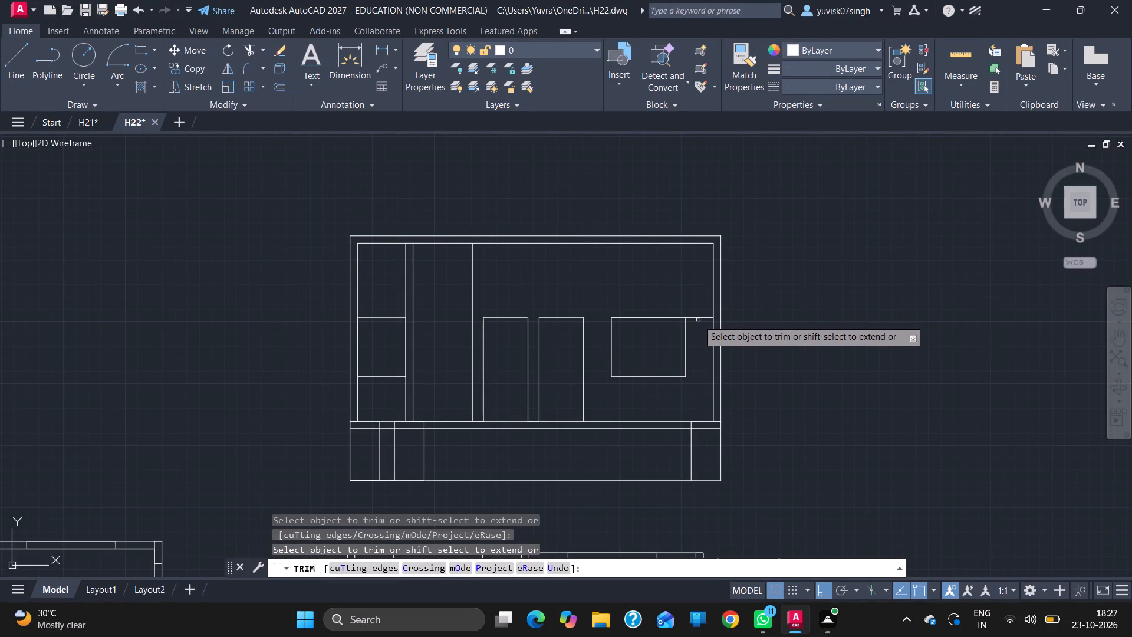
{"action": "left_click", "coordinate": [699, 318]}
{"action": "left_click", "coordinate": [702, 318]}
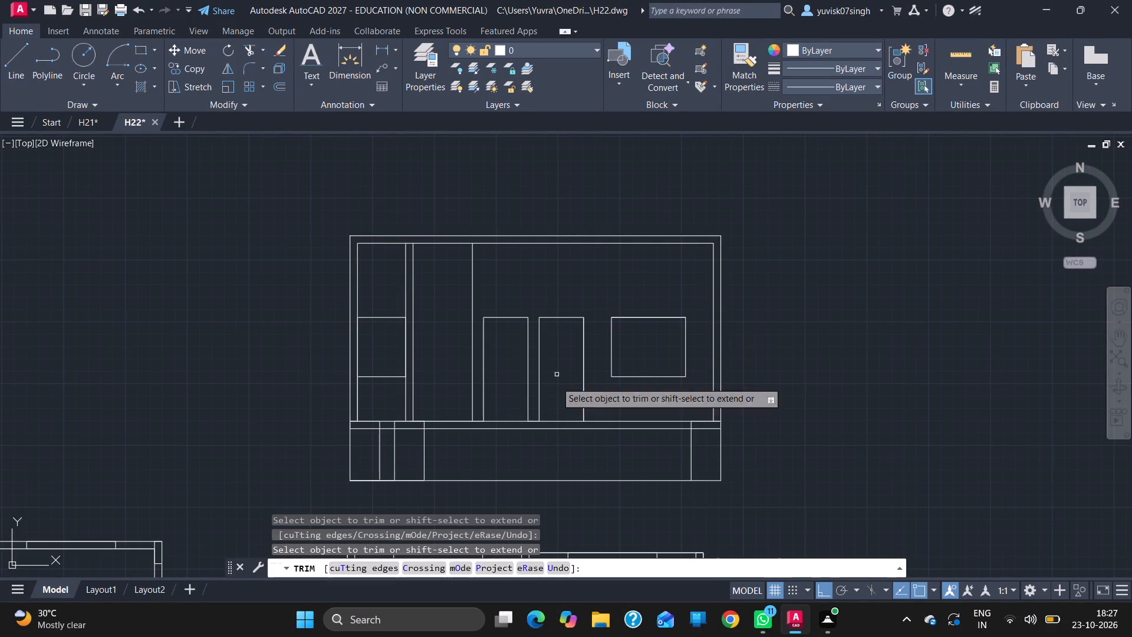
{"action": "key", "text": "F1"}
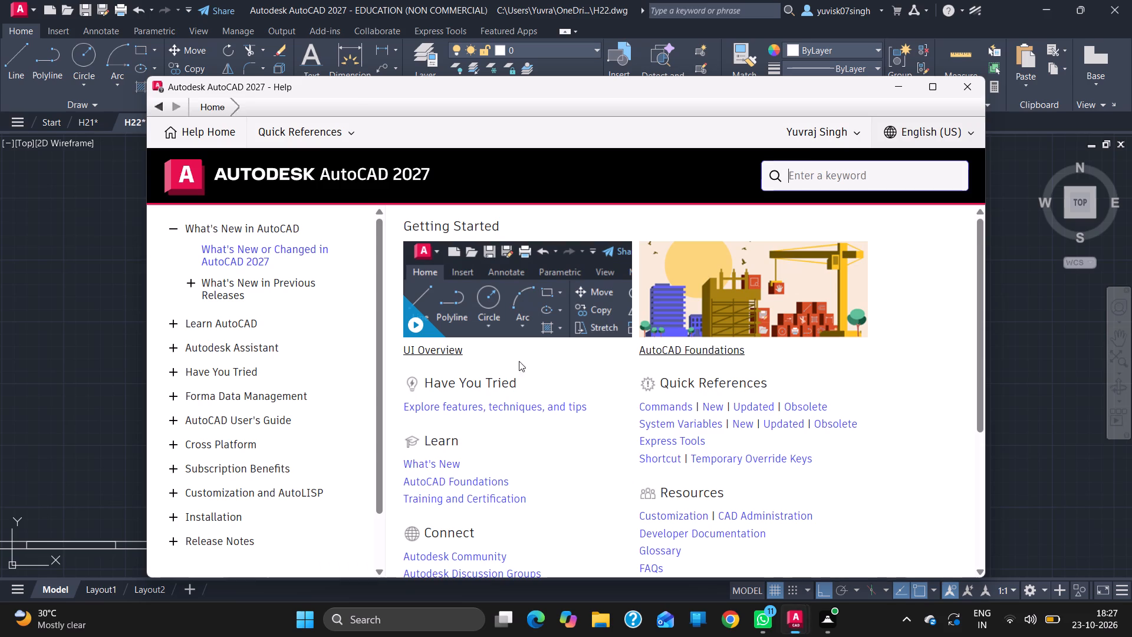
{"action": "left_click", "coordinate": [958, 83]}
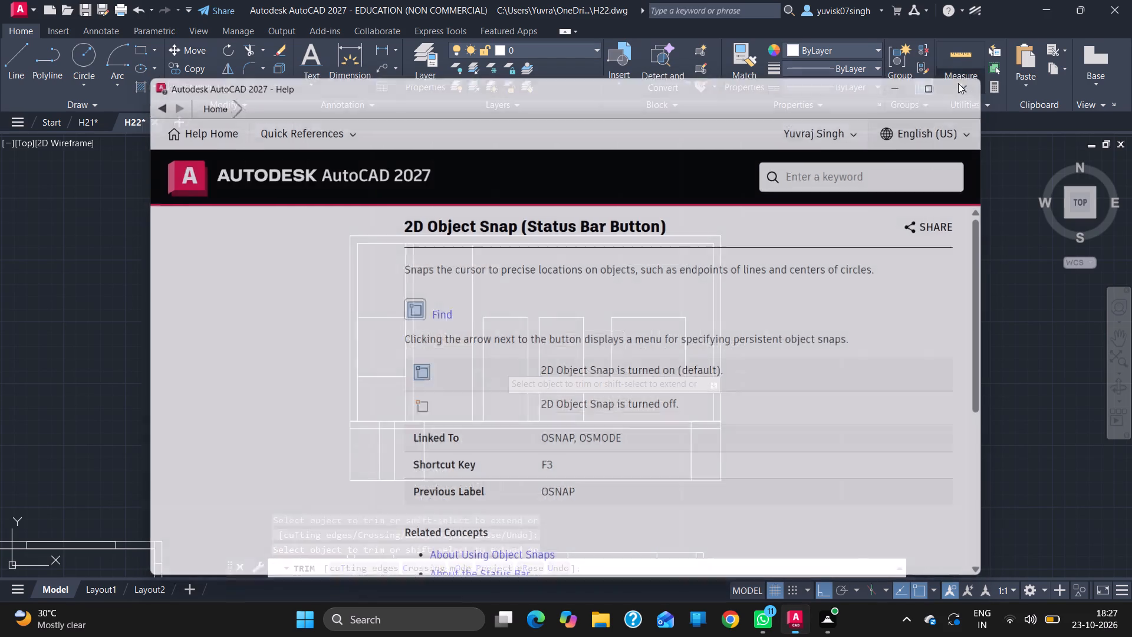
{"action": "key", "text": "Escape"}
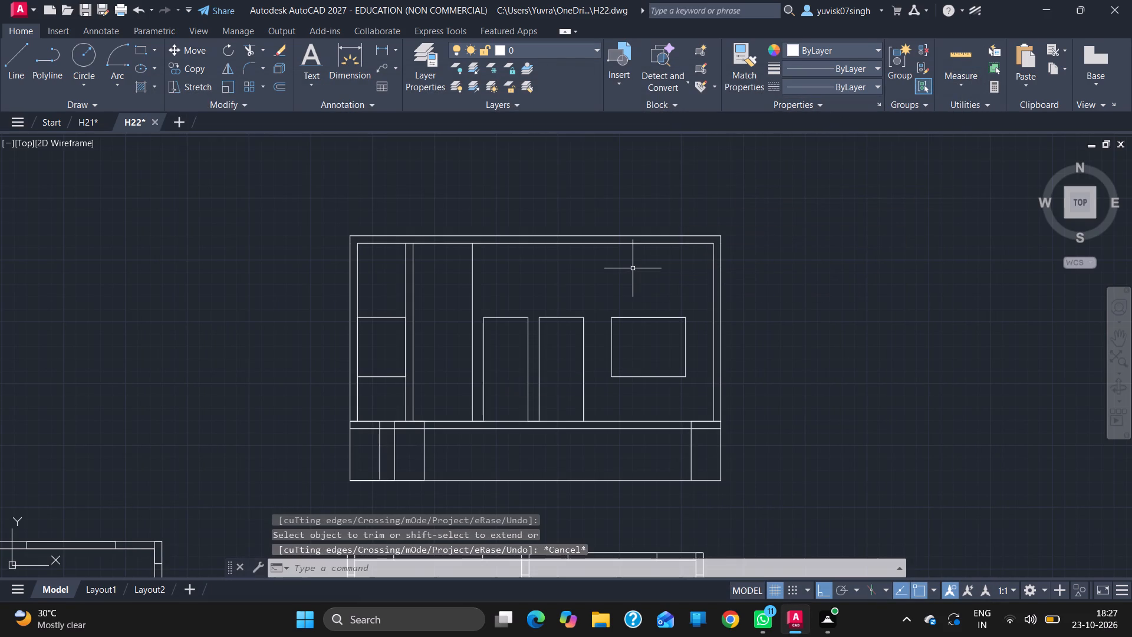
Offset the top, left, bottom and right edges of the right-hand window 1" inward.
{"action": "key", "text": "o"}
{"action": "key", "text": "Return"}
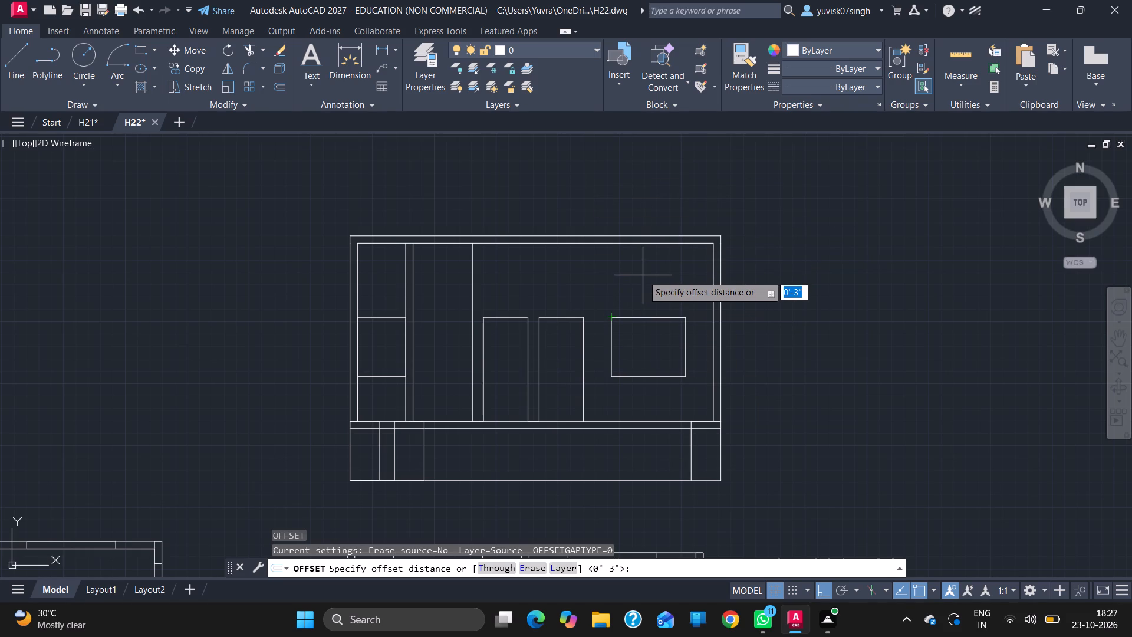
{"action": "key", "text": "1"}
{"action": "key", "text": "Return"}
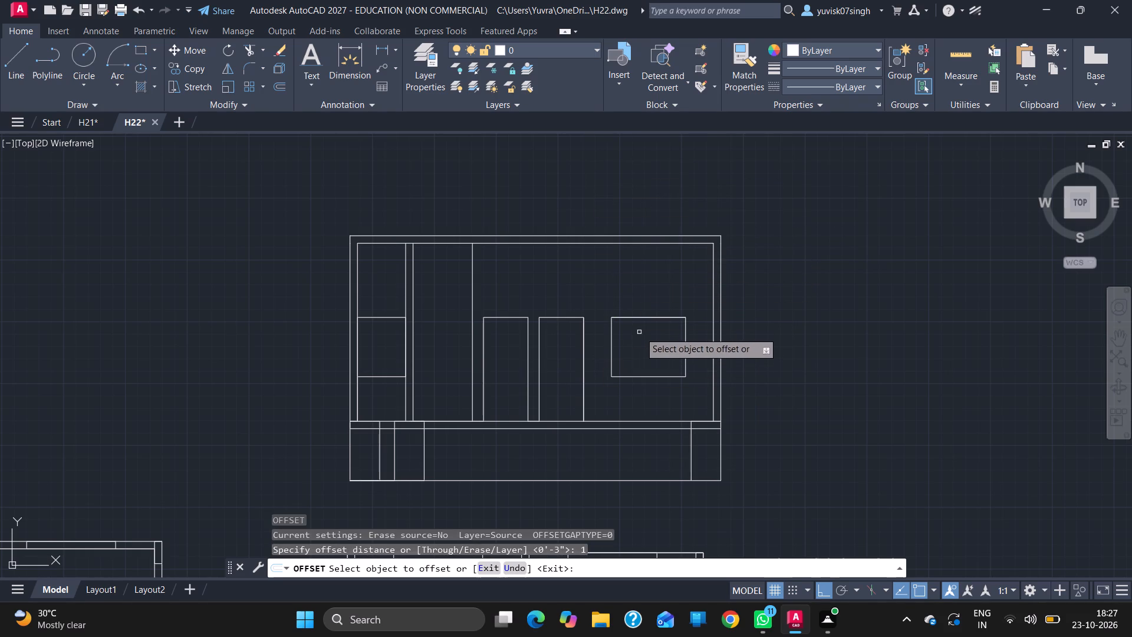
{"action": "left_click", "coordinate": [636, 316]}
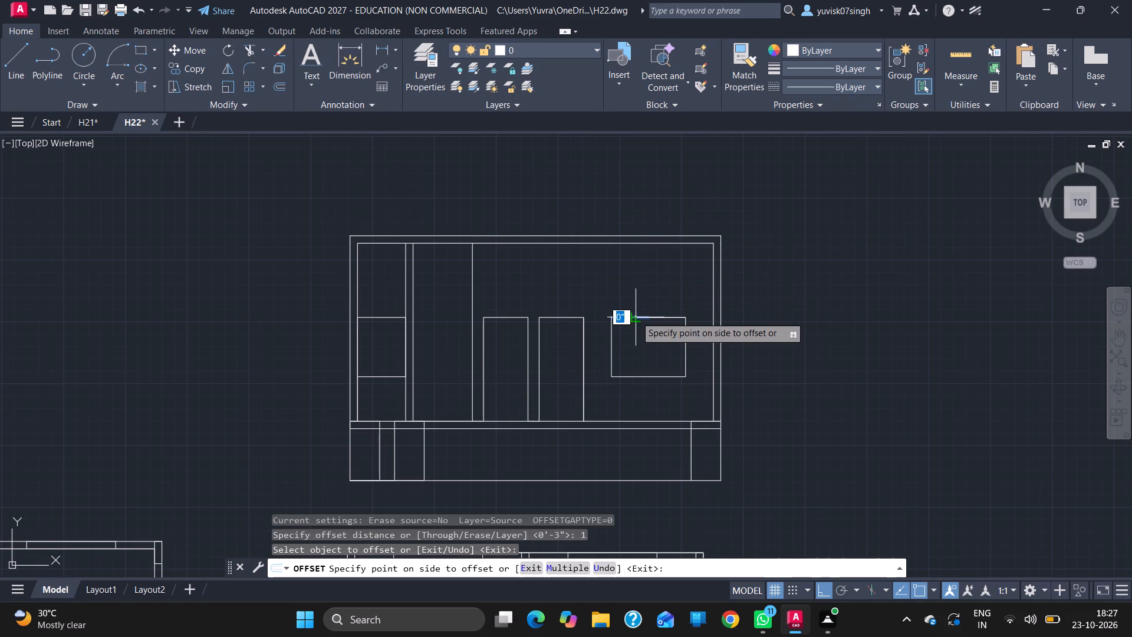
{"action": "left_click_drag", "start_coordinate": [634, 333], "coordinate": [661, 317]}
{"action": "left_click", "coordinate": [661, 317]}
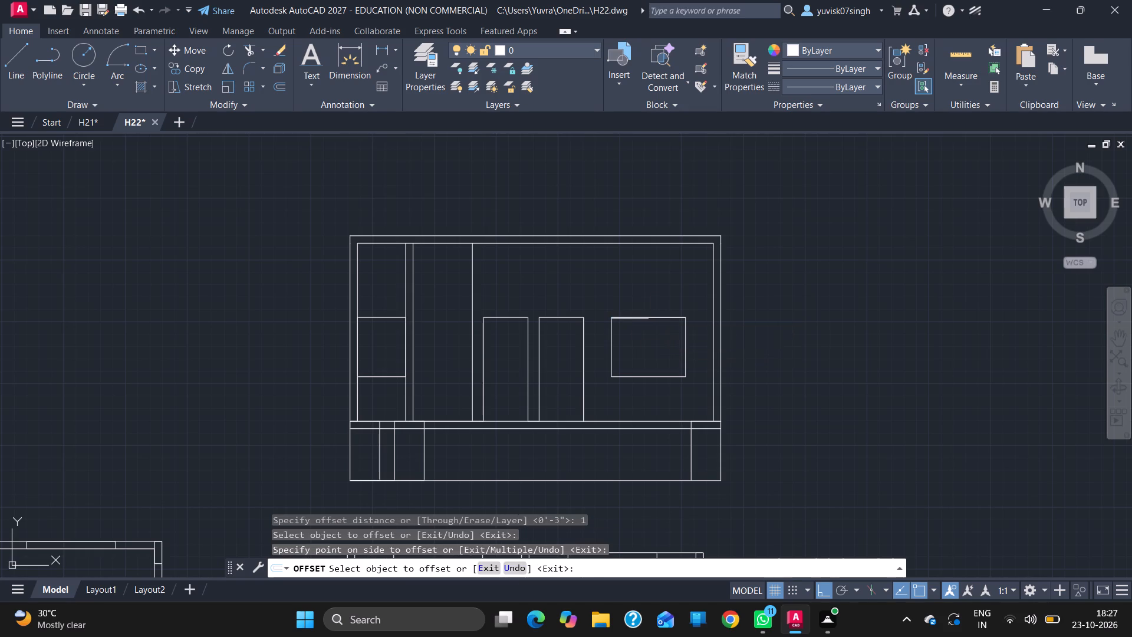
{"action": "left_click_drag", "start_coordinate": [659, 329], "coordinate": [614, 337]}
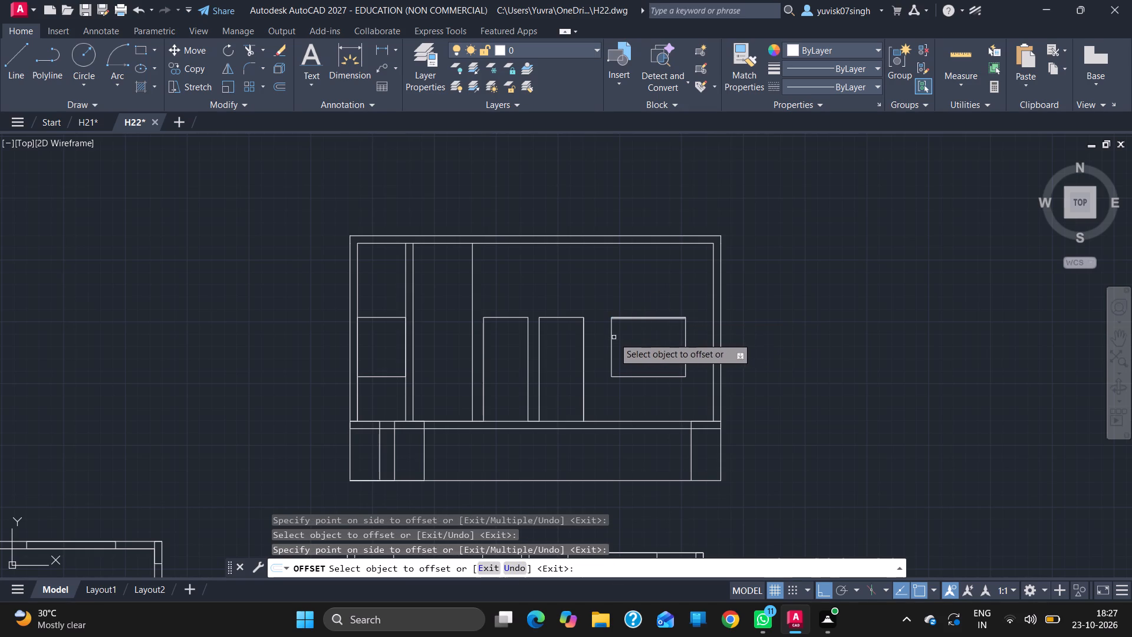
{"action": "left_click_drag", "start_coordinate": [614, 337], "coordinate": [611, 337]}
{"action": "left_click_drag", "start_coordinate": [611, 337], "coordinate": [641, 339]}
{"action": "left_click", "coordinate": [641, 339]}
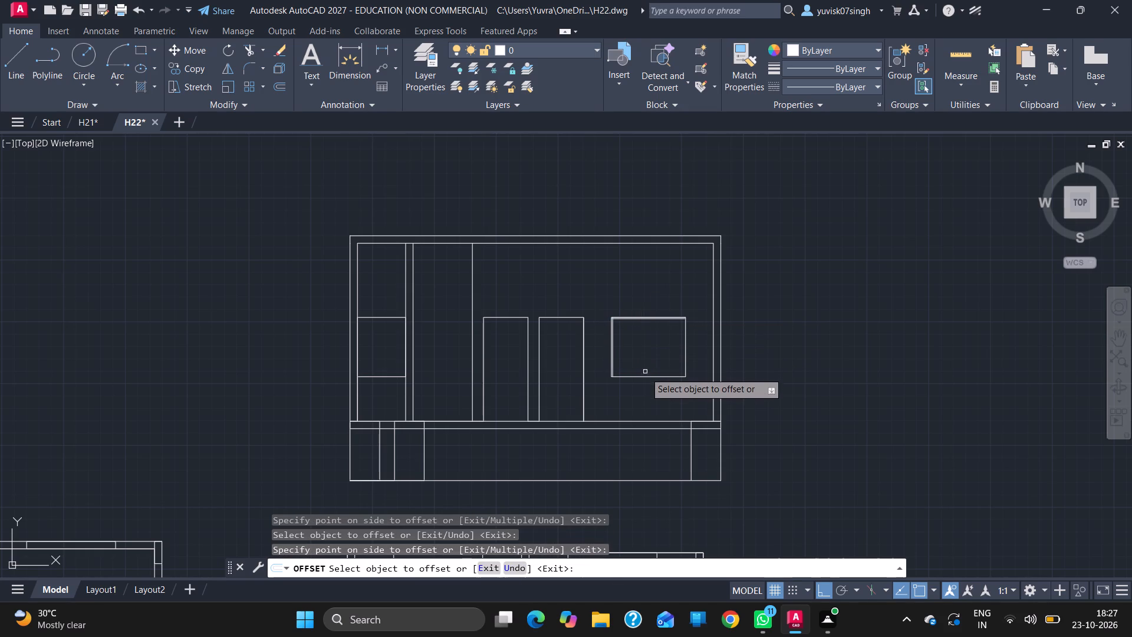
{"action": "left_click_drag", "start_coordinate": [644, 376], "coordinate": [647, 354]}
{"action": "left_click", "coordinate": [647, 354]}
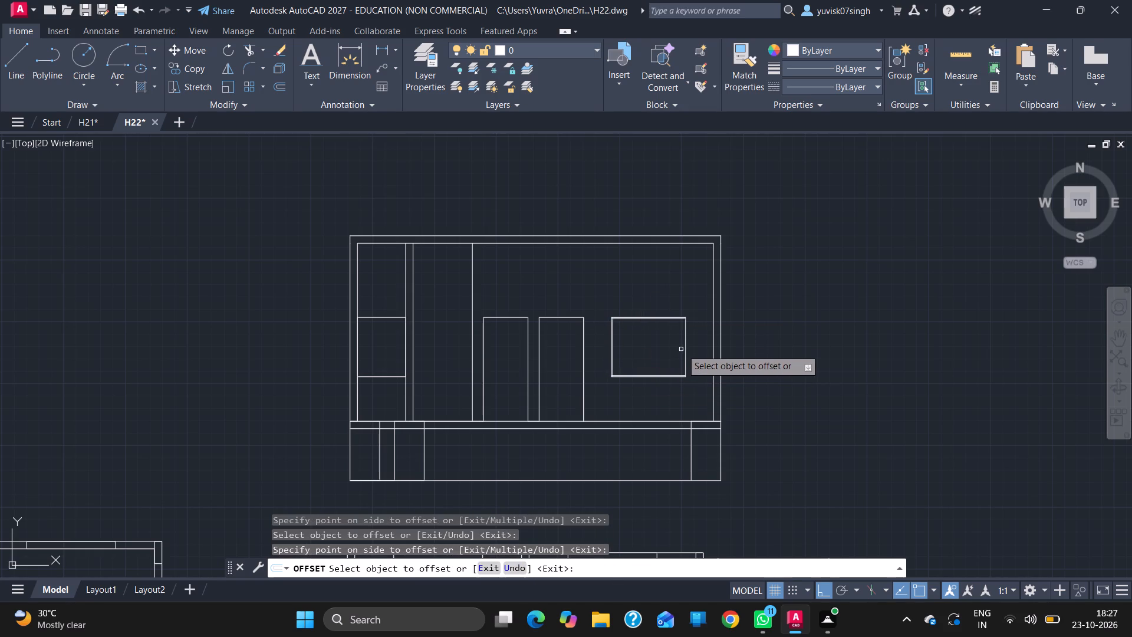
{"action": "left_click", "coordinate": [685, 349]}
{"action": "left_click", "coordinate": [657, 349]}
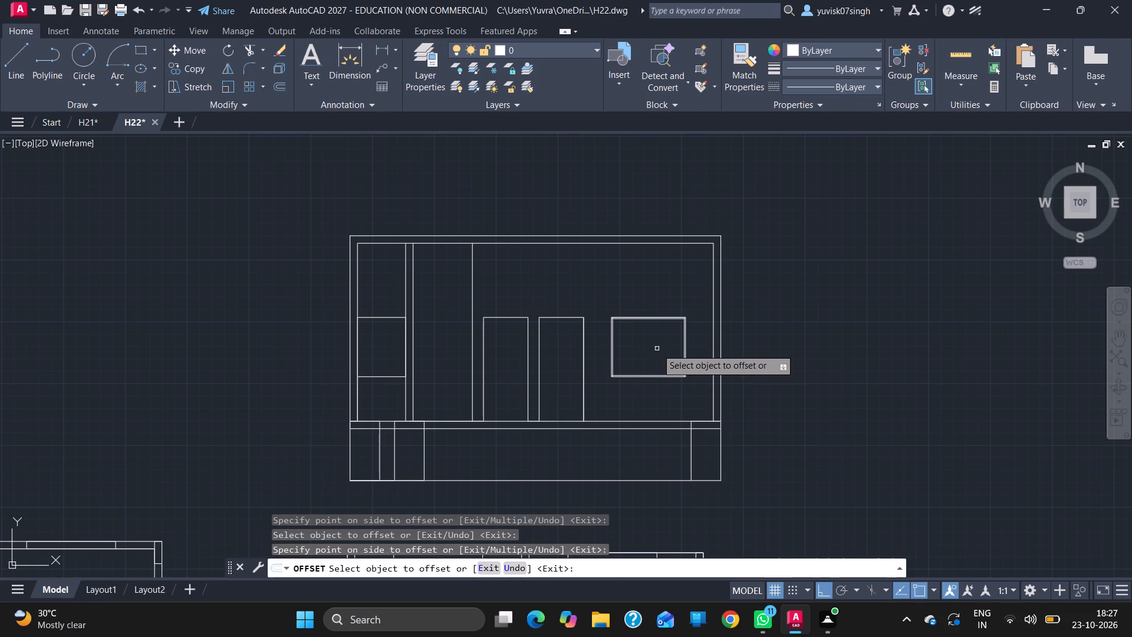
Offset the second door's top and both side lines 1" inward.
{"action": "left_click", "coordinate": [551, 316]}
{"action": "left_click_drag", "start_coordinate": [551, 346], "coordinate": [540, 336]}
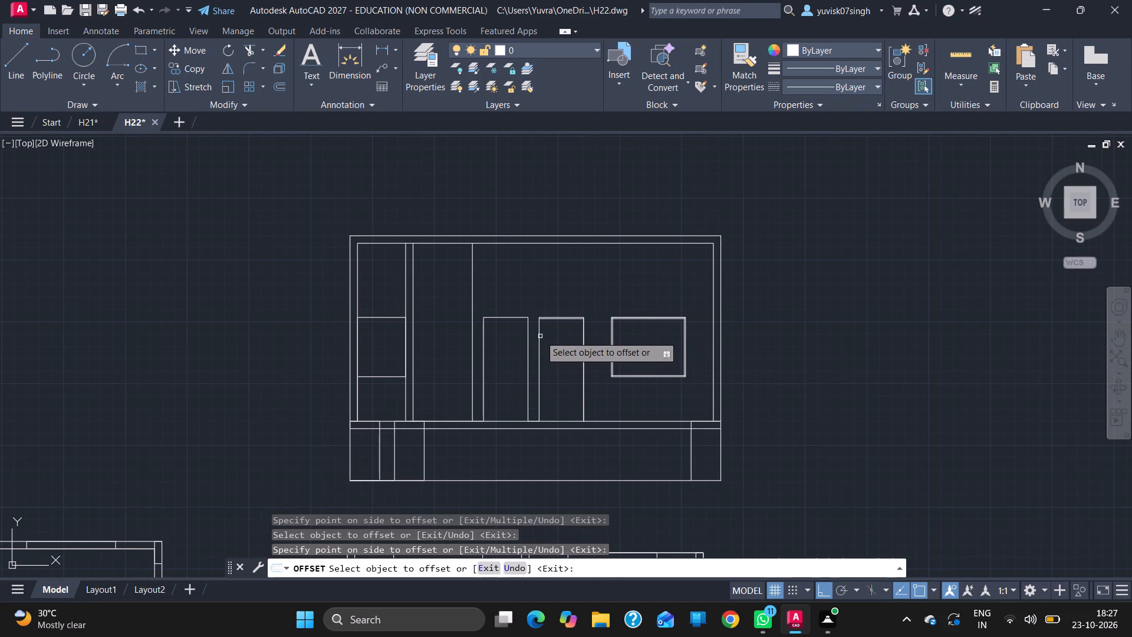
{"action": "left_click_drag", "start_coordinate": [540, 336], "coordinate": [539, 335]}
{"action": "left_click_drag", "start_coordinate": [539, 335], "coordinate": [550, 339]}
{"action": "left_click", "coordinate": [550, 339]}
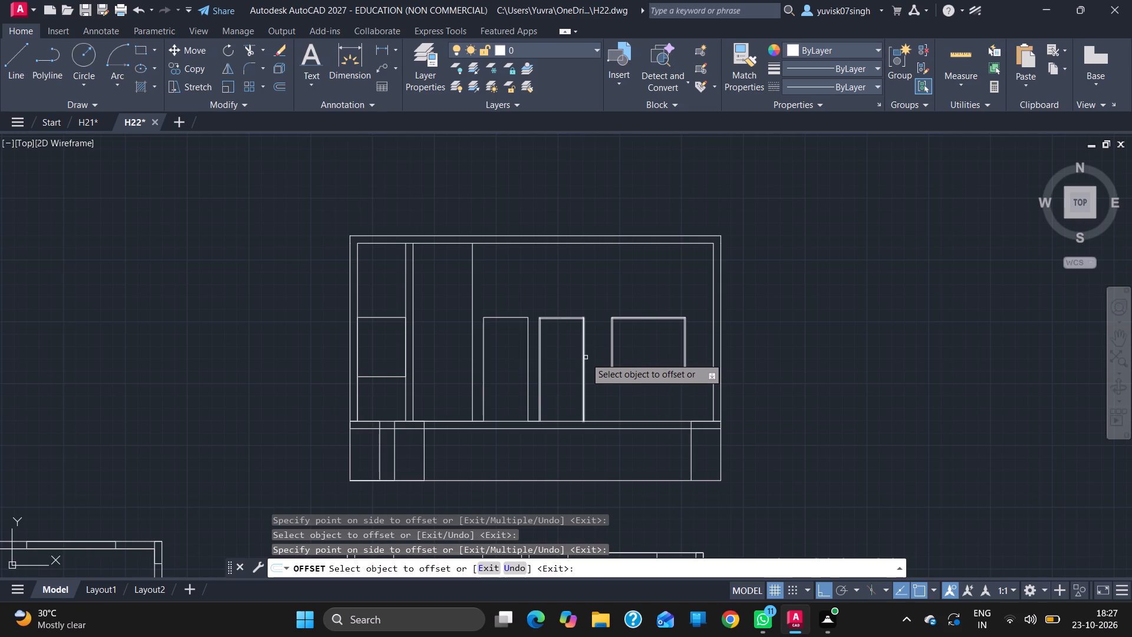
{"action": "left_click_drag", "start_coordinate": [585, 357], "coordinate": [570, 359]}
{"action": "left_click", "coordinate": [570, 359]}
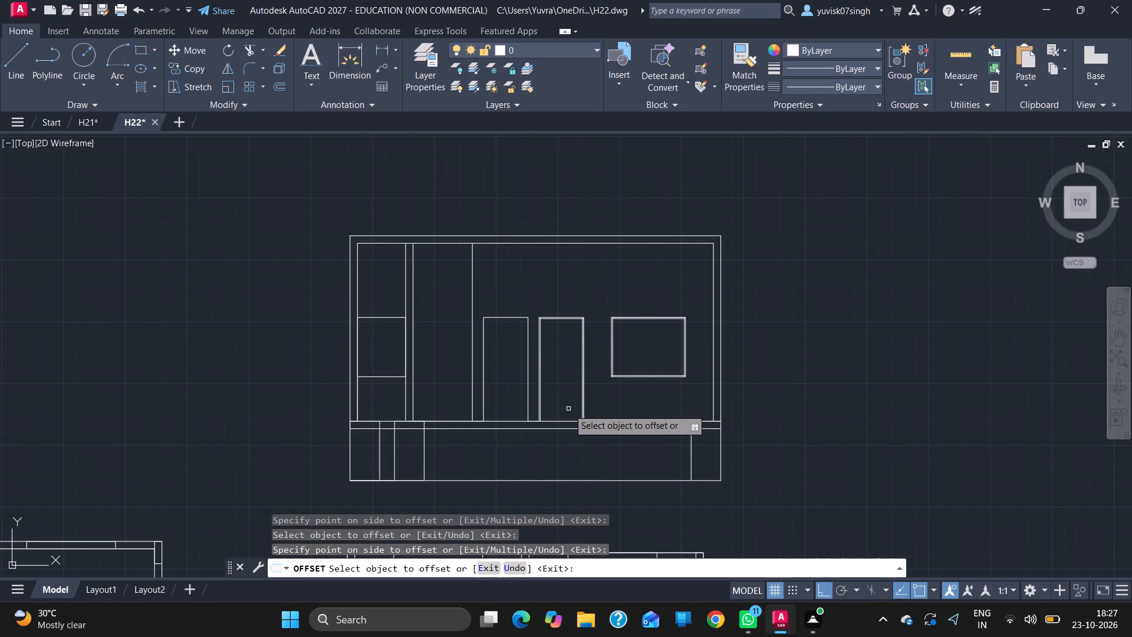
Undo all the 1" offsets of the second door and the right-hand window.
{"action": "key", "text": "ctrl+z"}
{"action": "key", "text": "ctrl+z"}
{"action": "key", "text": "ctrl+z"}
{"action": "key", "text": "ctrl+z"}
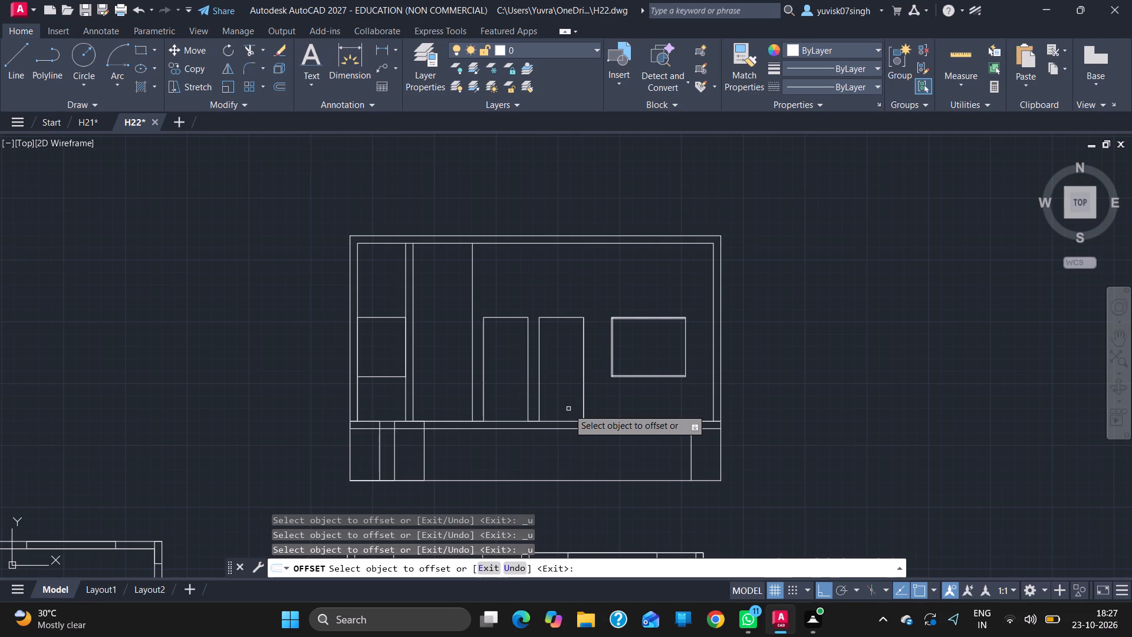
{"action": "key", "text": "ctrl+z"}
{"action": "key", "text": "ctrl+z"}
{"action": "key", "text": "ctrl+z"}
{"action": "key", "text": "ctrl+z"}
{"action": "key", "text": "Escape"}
Offset the top, left, bottom and right edges of the right-hand window 1.5" inward.
{"action": "key", "text": "o"}
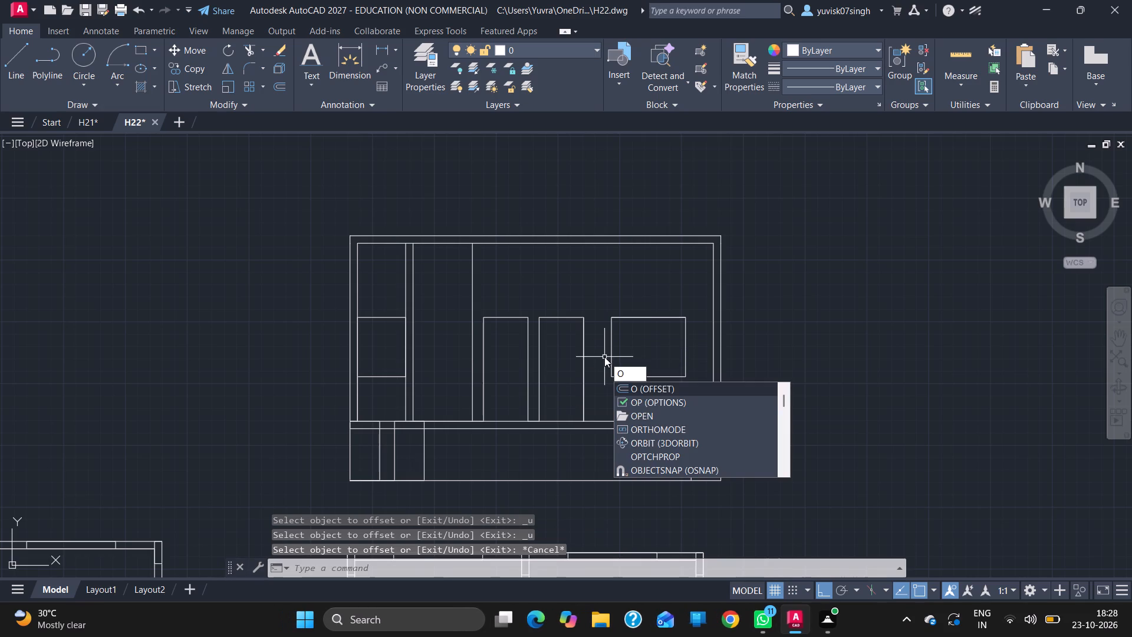
{"action": "key", "text": "Return"}
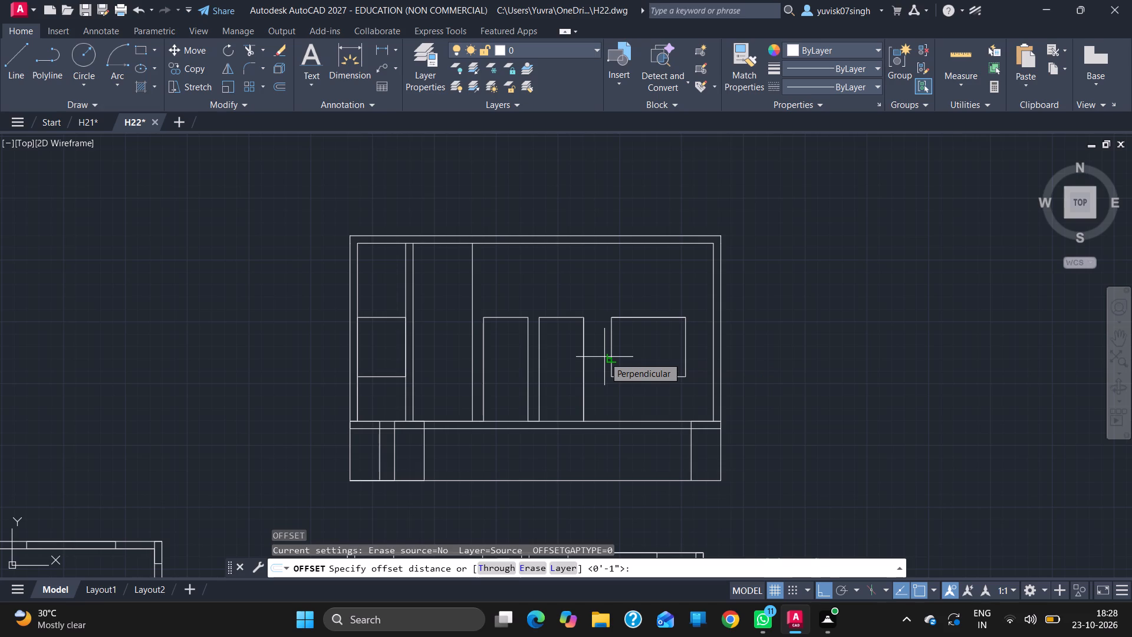
{"action": "type", "text": "1.5"}
{"action": "key", "text": "Return"}
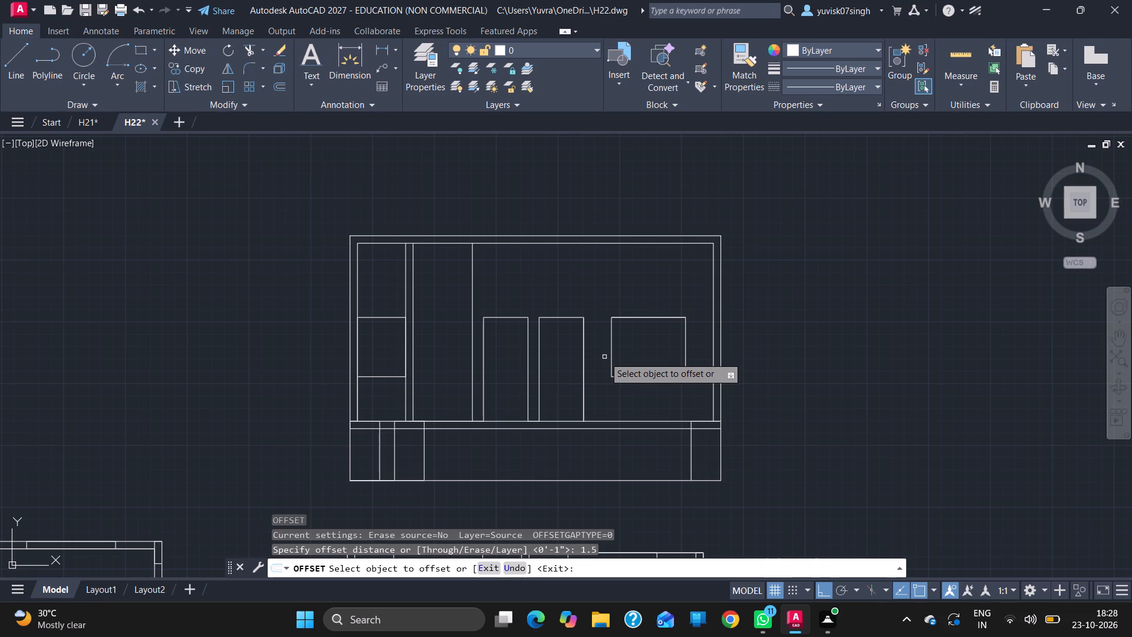
{"action": "left_click", "coordinate": [659, 318]}
{"action": "left_click_drag", "start_coordinate": [656, 329], "coordinate": [651, 323]}
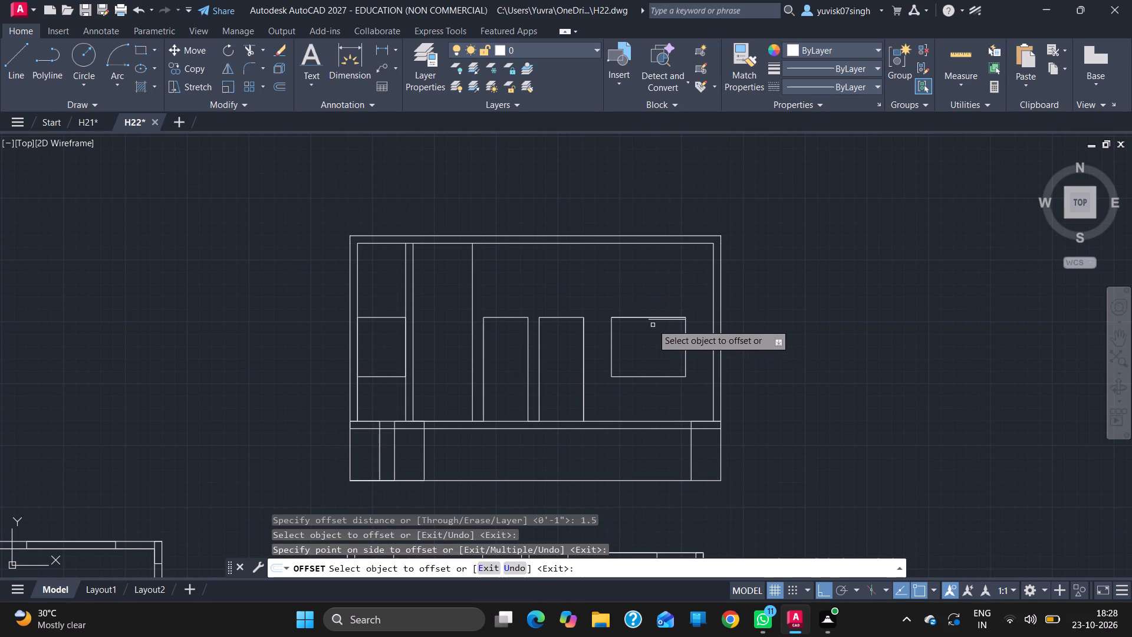
{"action": "left_click_drag", "start_coordinate": [651, 323], "coordinate": [639, 317]}
{"action": "left_click_drag", "start_coordinate": [639, 317], "coordinate": [640, 334]}
{"action": "left_click", "coordinate": [640, 334]}
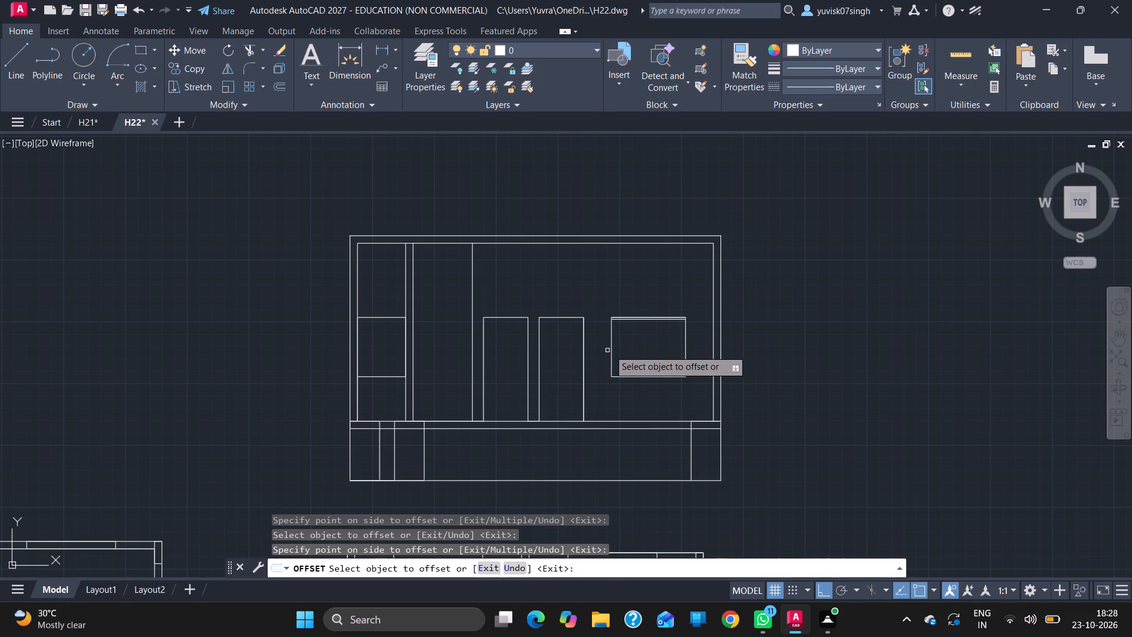
{"action": "left_click_drag", "start_coordinate": [613, 349], "coordinate": [644, 349]}
{"action": "left_click_drag", "start_coordinate": [644, 349], "coordinate": [644, 382]}
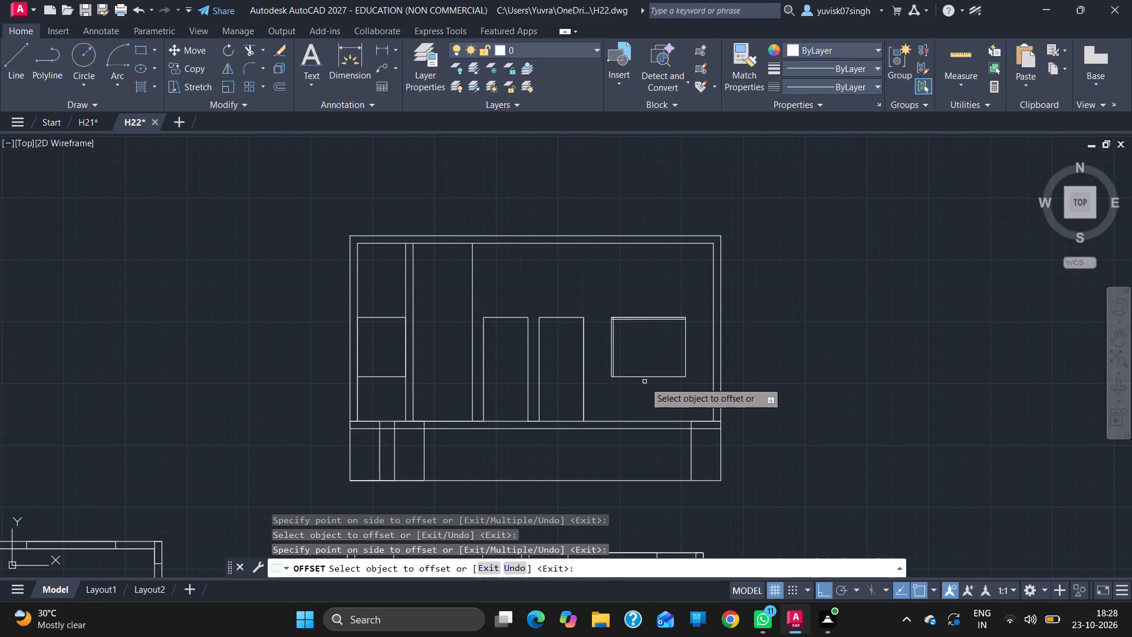
{"action": "left_click_drag", "start_coordinate": [644, 382], "coordinate": [637, 378]}
{"action": "left_click_drag", "start_coordinate": [637, 378], "coordinate": [644, 336]}
{"action": "left_click", "coordinate": [644, 336]}
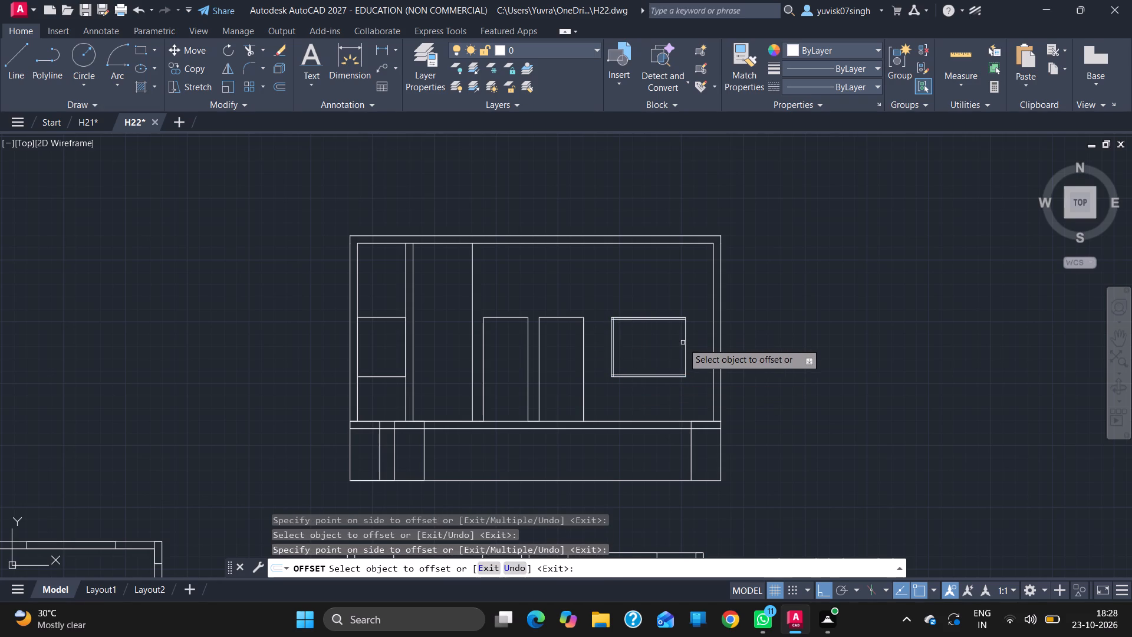
{"action": "left_click_drag", "start_coordinate": [685, 343], "coordinate": [649, 347]}
{"action": "left_click", "coordinate": [649, 347]}
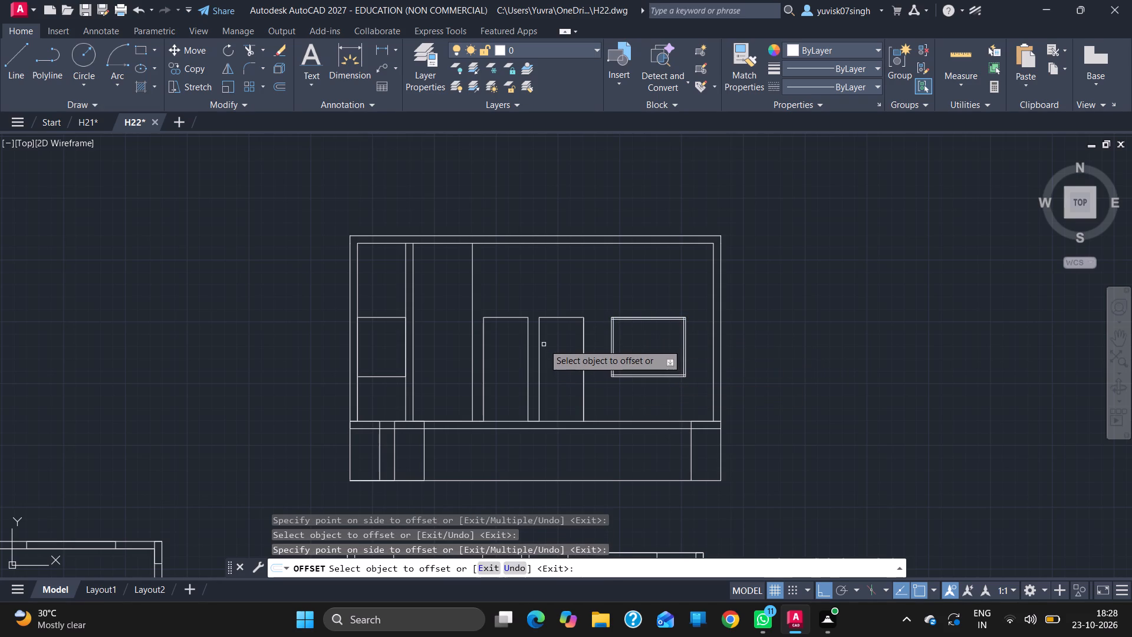
Offset the second door's left side, top and right side 1.5" inward.
{"action": "left_click", "coordinate": [539, 343]}
{"action": "left_click_drag", "start_coordinate": [561, 344], "coordinate": [561, 318]}
{"action": "left_click", "coordinate": [561, 318]}
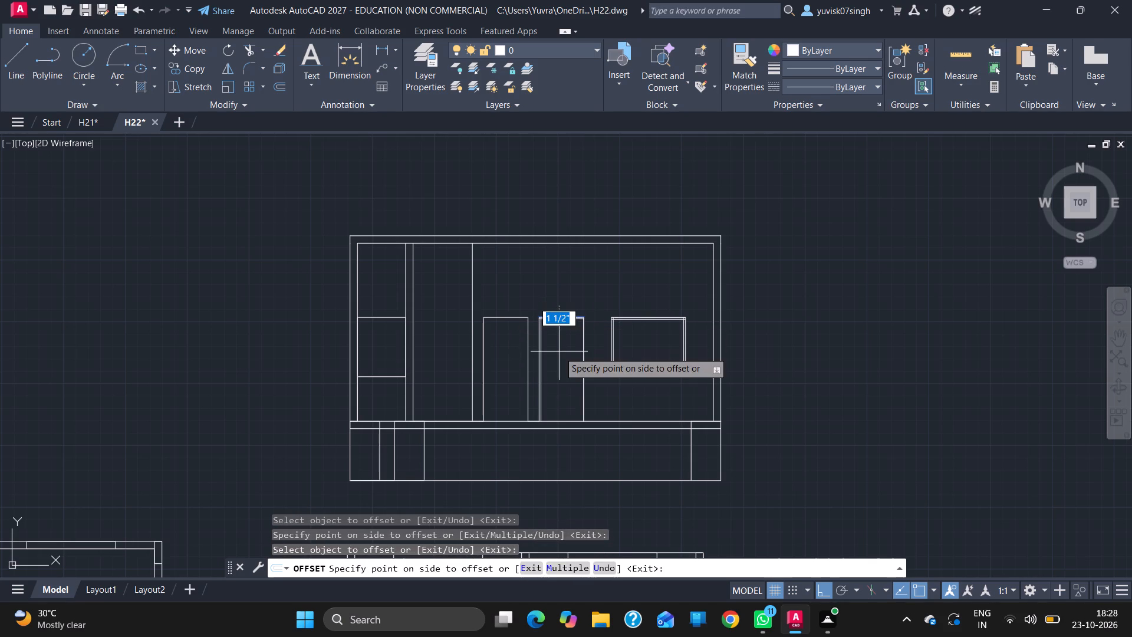
{"action": "left_click", "coordinate": [559, 352]}
{"action": "left_click_drag", "start_coordinate": [583, 355], "coordinate": [557, 357]}
{"action": "left_click", "coordinate": [557, 357]}
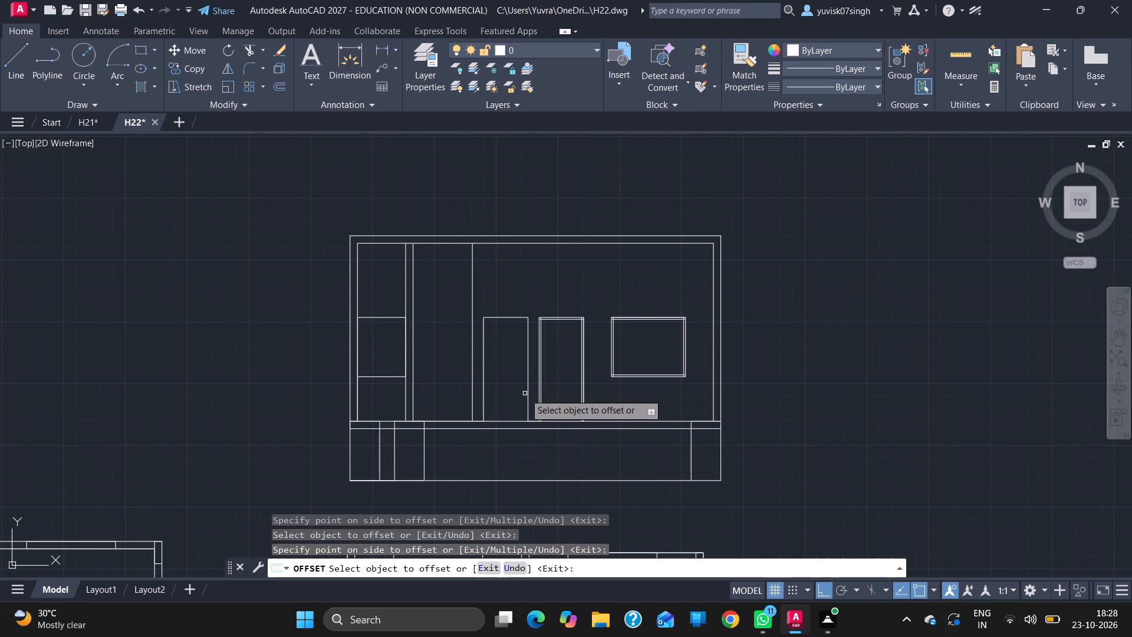
Offset the first door's right side, top and left side 1.5" inward.
{"action": "left_click_drag", "start_coordinate": [527, 393], "coordinate": [501, 386]}
{"action": "left_click", "coordinate": [501, 386]}
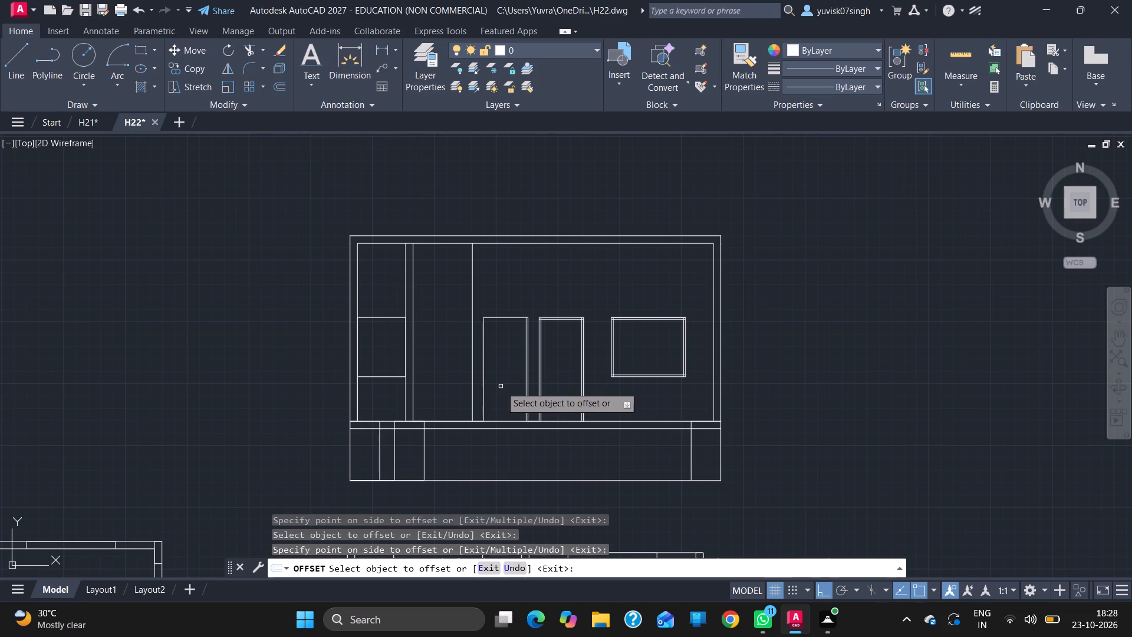
{"action": "left_click", "coordinate": [502, 317]}
{"action": "left_click_drag", "start_coordinate": [502, 333], "coordinate": [481, 334]}
{"action": "left_click", "coordinate": [481, 334]}
{"action": "left_click_drag", "start_coordinate": [484, 336], "coordinate": [512, 338]}
{"action": "left_click", "coordinate": [512, 338]}
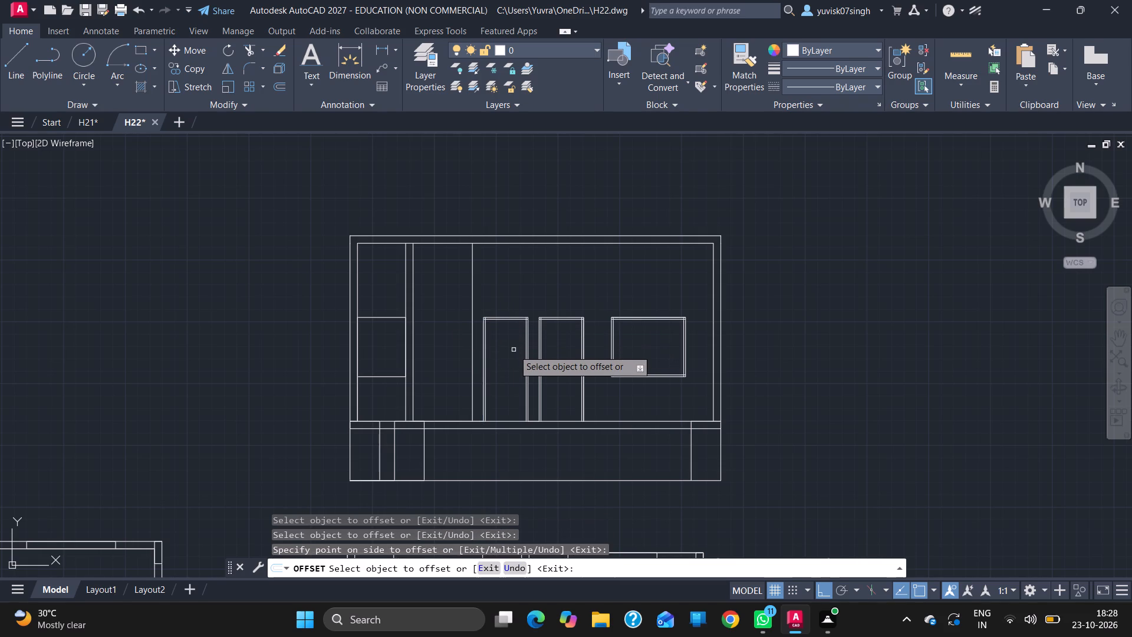
Offset the base line under the doors 1.5" upward.
{"action": "left_click", "coordinate": [502, 420]}
{"action": "left_click", "coordinate": [502, 391]}
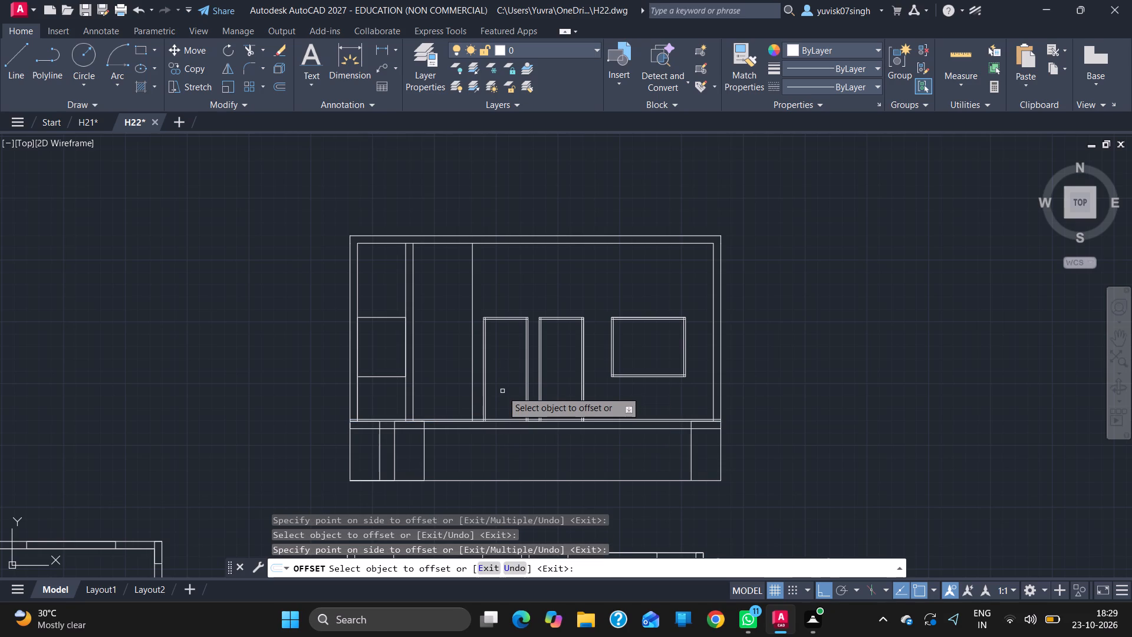
{"action": "key", "text": "Escape"}
Draw a line along the 1.5" offset line between the first door's inner frame lines.
{"action": "scroll", "coordinate": [505, 385], "scroll_direction": "up", "scroll_amount": 1, "text": "ctrl"}
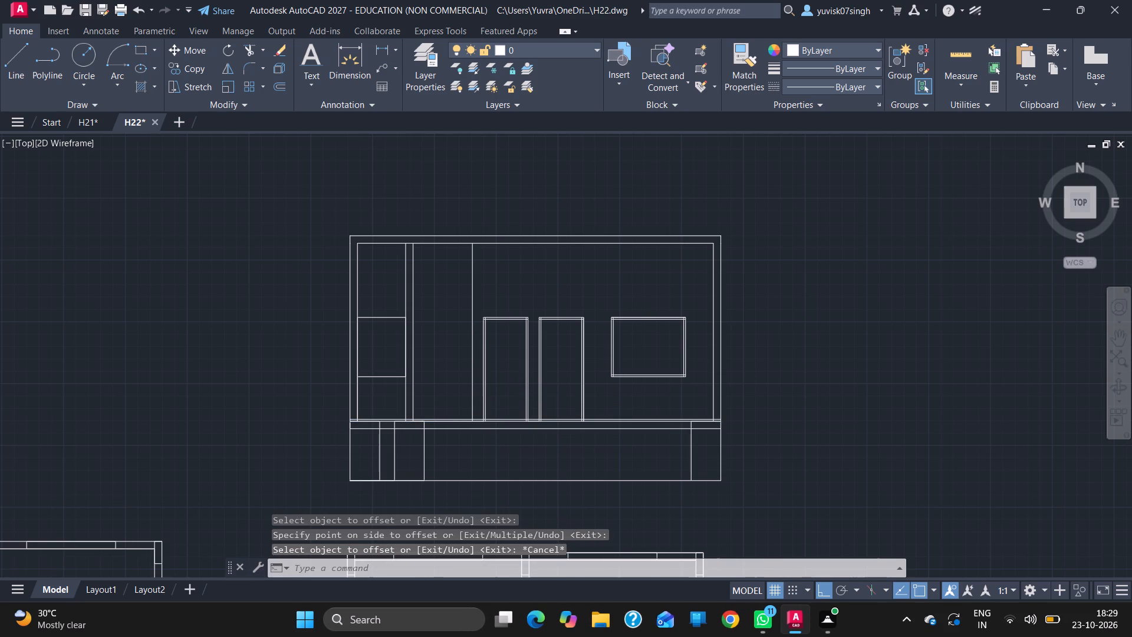
{"action": "left_click", "coordinate": [6, 63]}
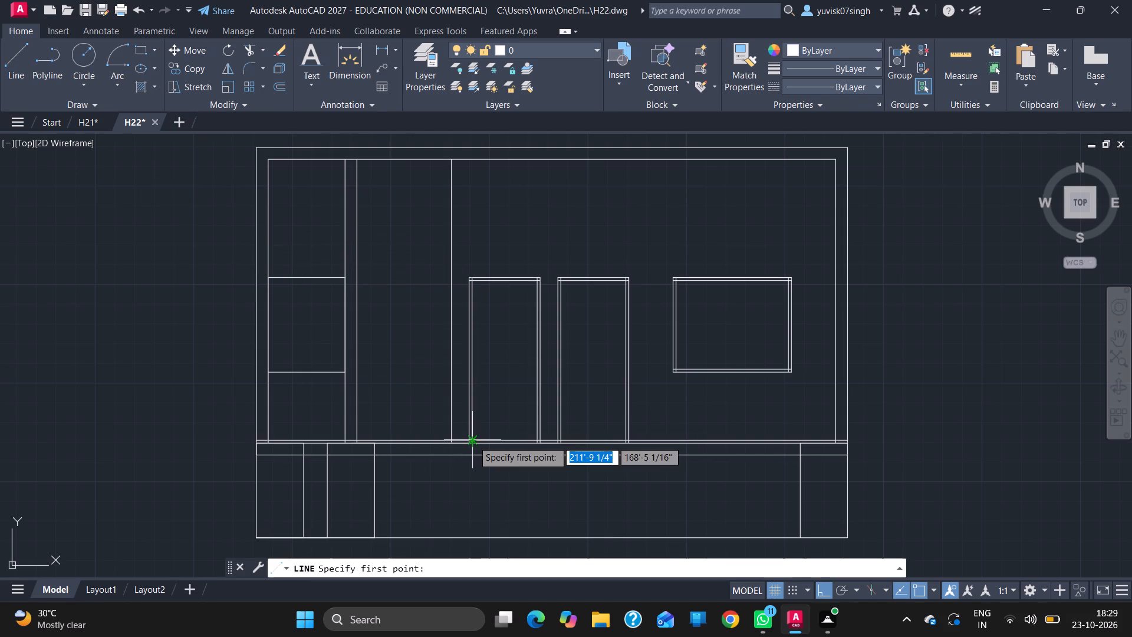
{"action": "scroll", "coordinate": [473, 441], "scroll_direction": "up", "scroll_amount": 1, "text": "ctrl"}
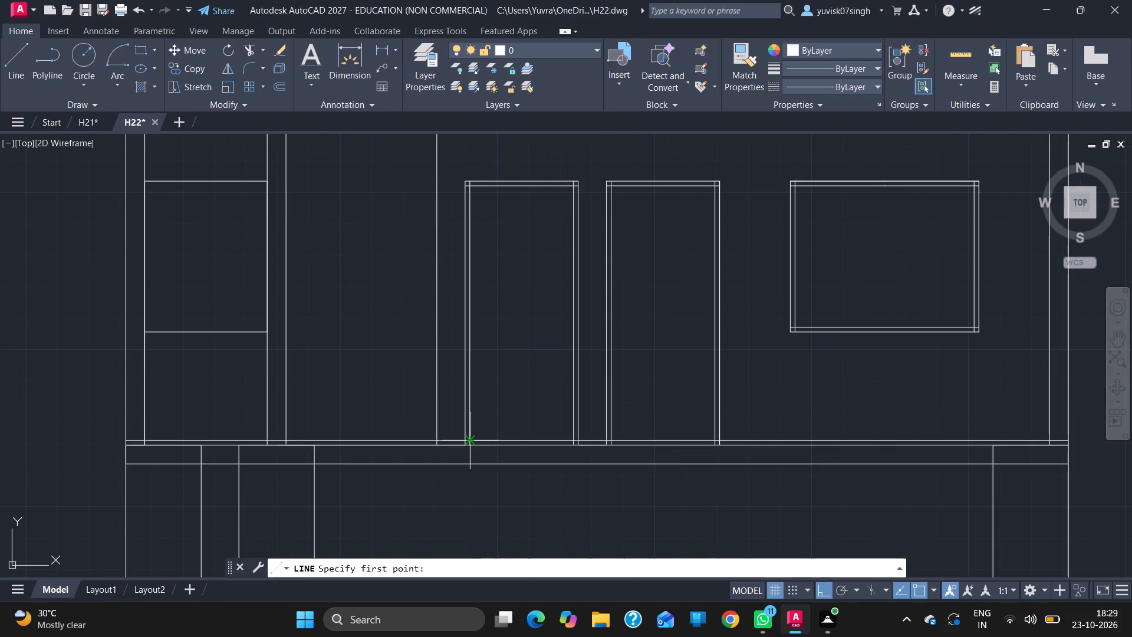
{"action": "left_click", "coordinate": [471, 438]}
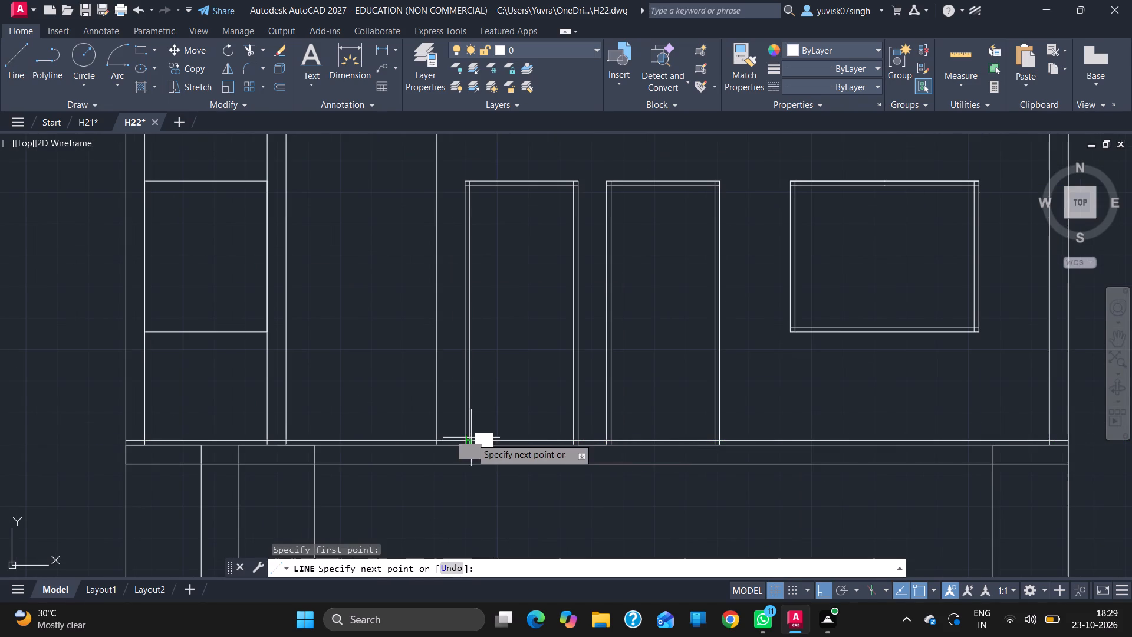
{"action": "left_click", "coordinate": [571, 441]}
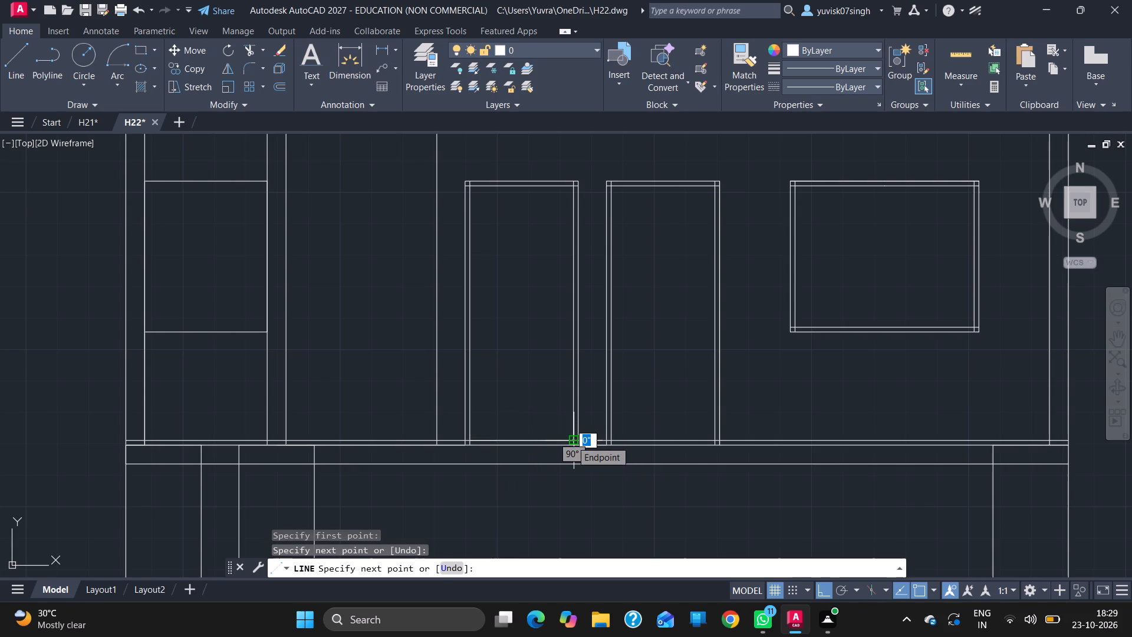
{"action": "key", "text": "Escape"}
Draw a line along the 1.5" offset line between the second door's inner frame lines.
{"action": "left_click", "coordinate": [0, 74]}
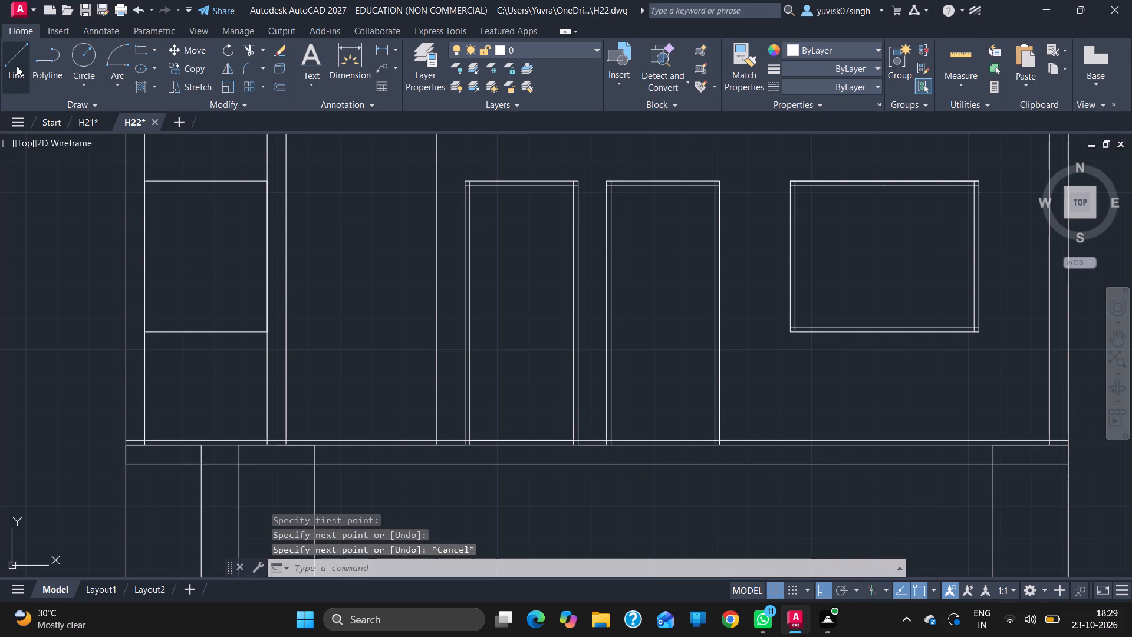
{"action": "left_click", "coordinate": [19, 64]}
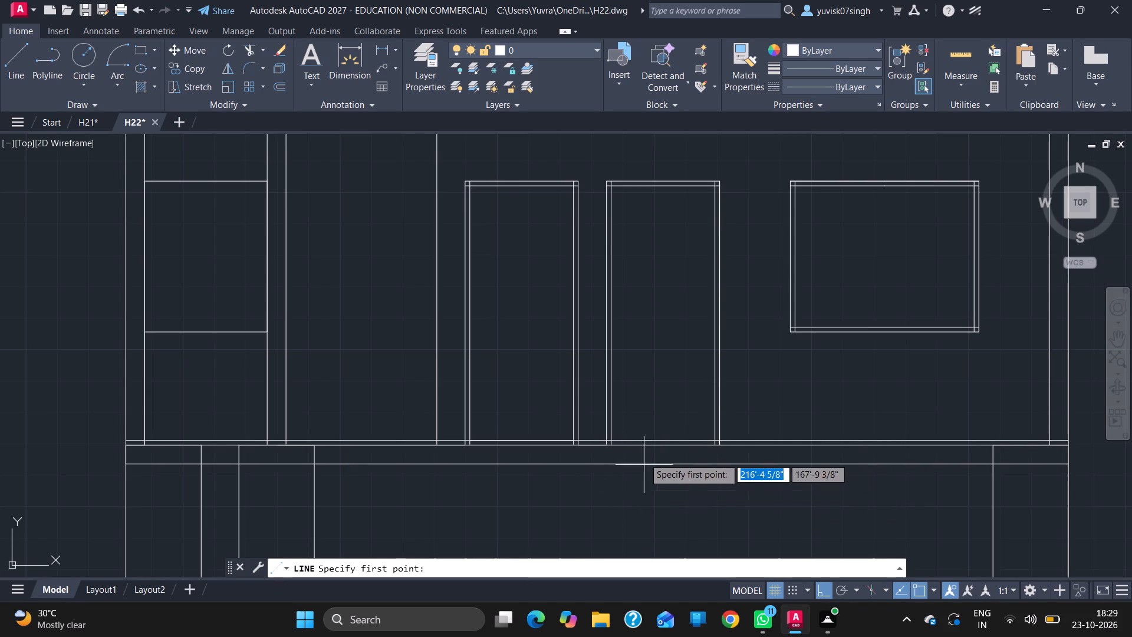
{"action": "left_click", "coordinate": [612, 439]}
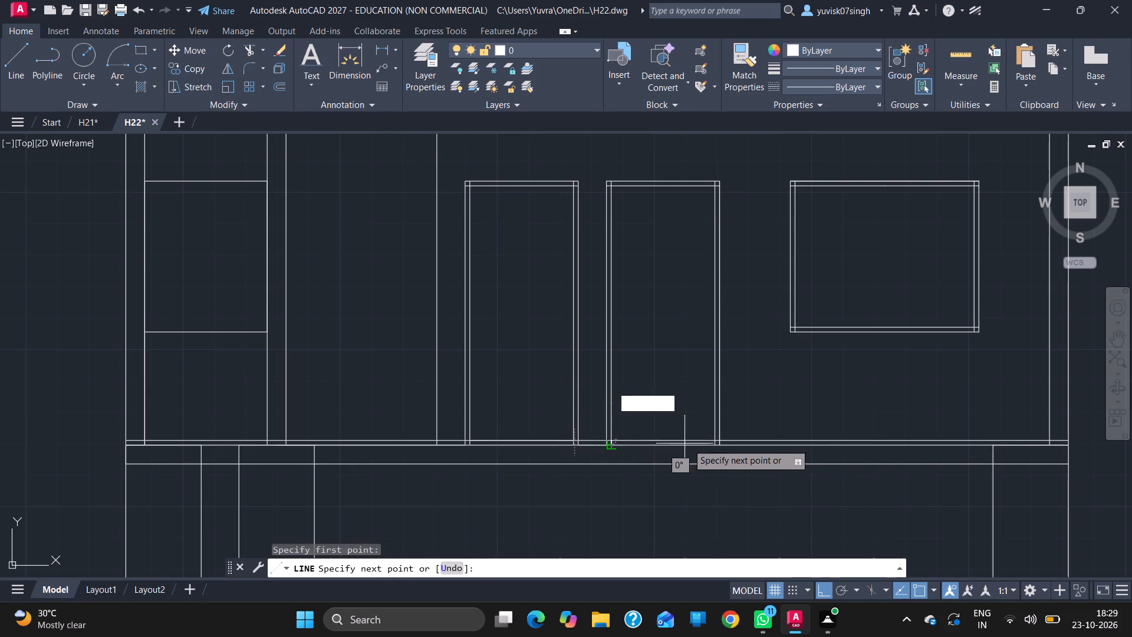
{"action": "left_click", "coordinate": [715, 439]}
{"action": "key", "text": "Escape"}
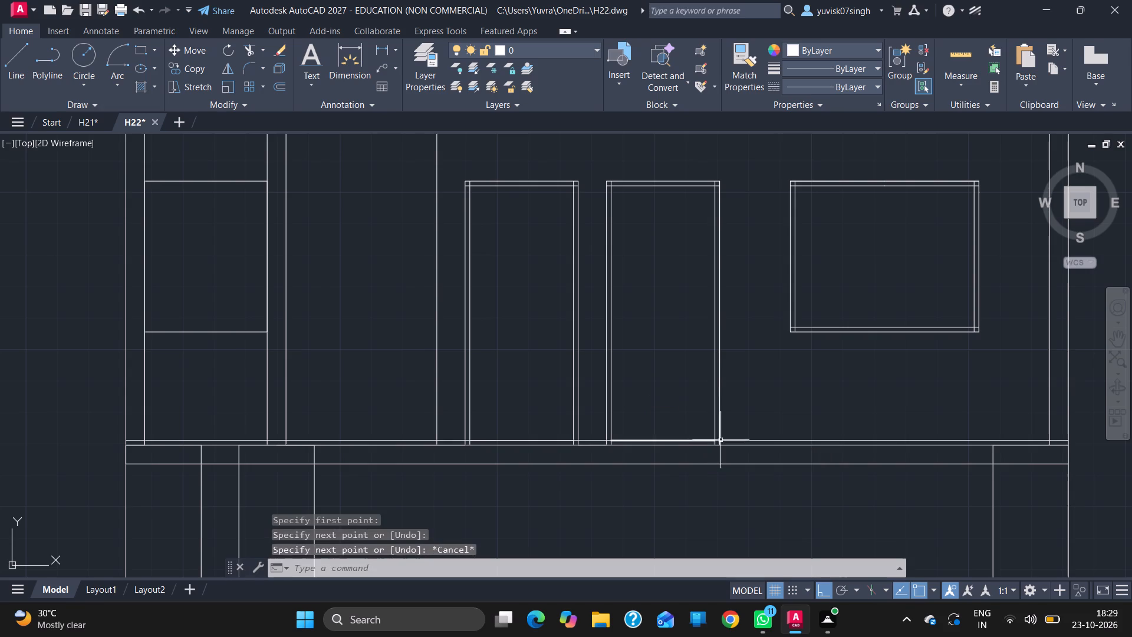
Erase the full-width offset line just above the base line under the doors.
{"action": "left_click", "coordinate": [733, 441]}
{"action": "key", "text": "Delete"}
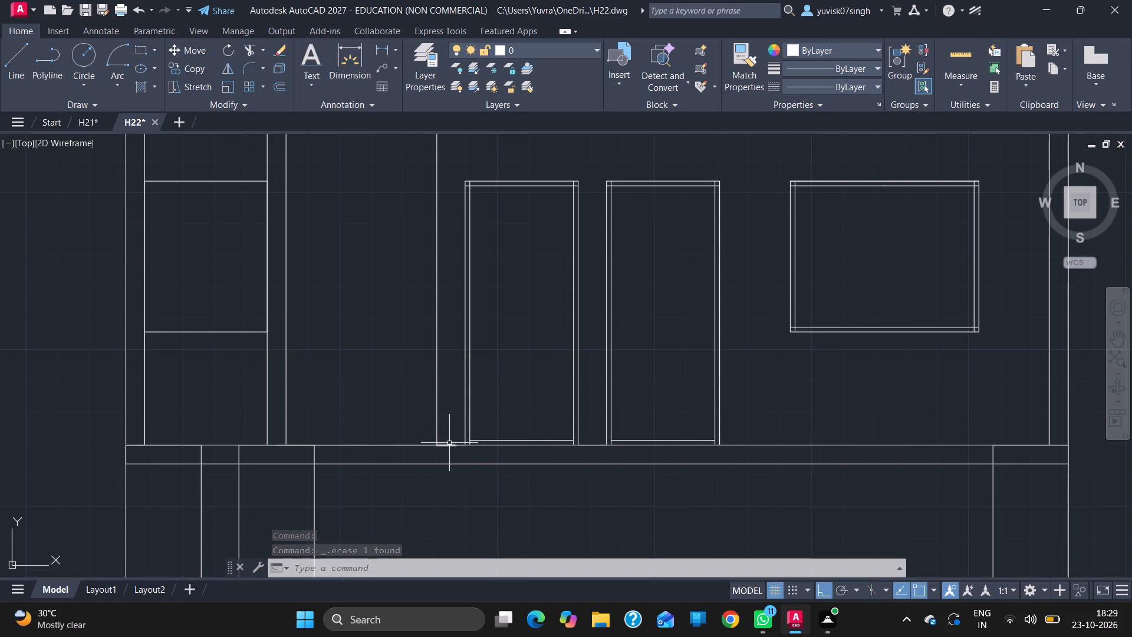
Trim the overlapping frame lines at the first door's bottom-left, top-left and top-right corners.
{"action": "scroll", "coordinate": [490, 423], "scroll_direction": "up", "scroll_amount": 3, "text": "ctrl"}
{"action": "key", "text": "t"}
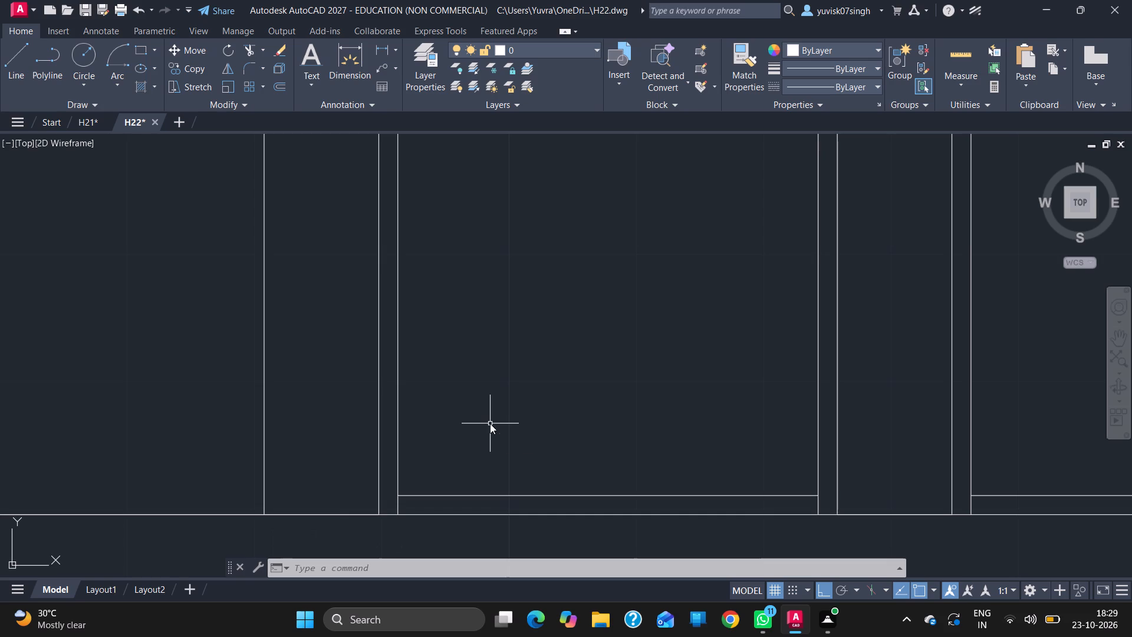
{"action": "key", "text": "r"}
{"action": "key", "text": "Return"}
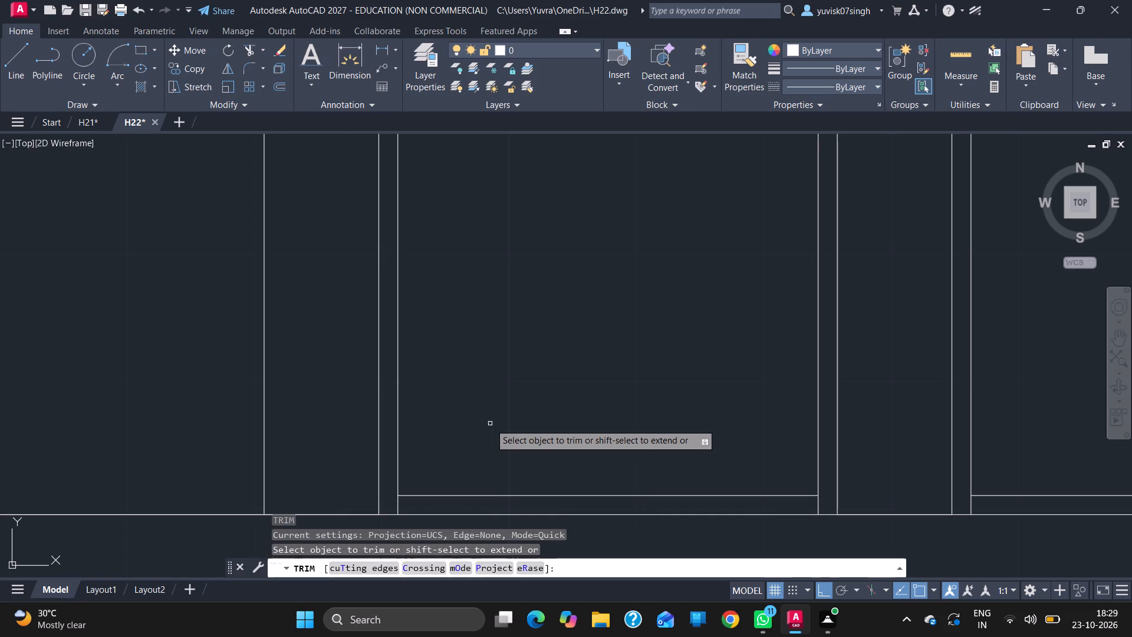
{"action": "left_click", "coordinate": [399, 502]}
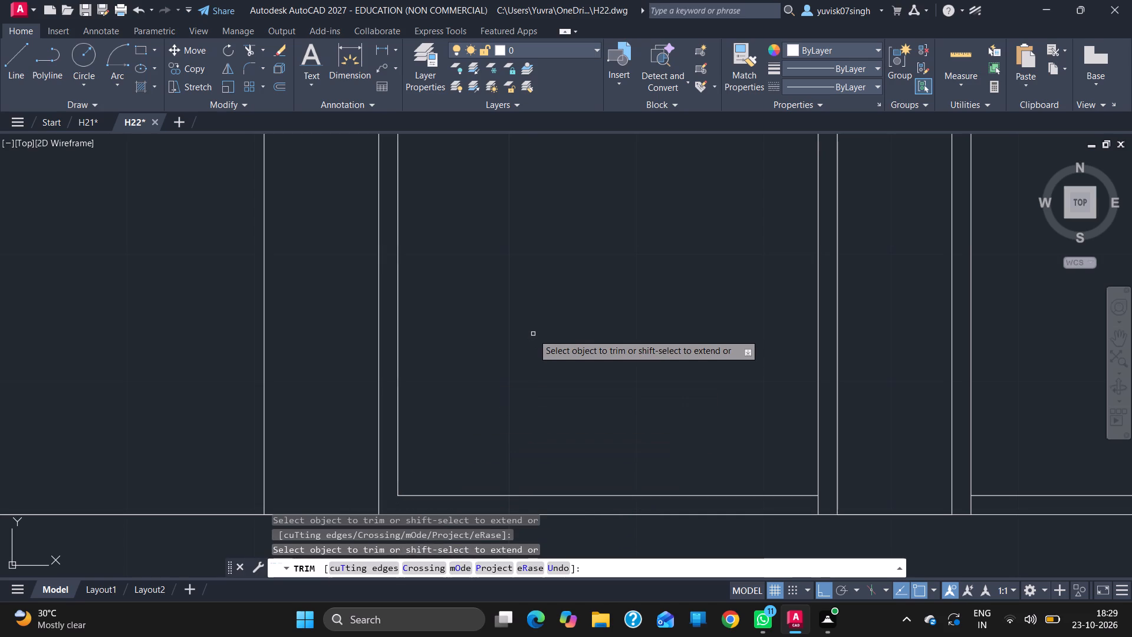
{"action": "scroll", "coordinate": [533, 334], "scroll_direction": "down", "scroll_amount": 3, "text": "ctrl"}
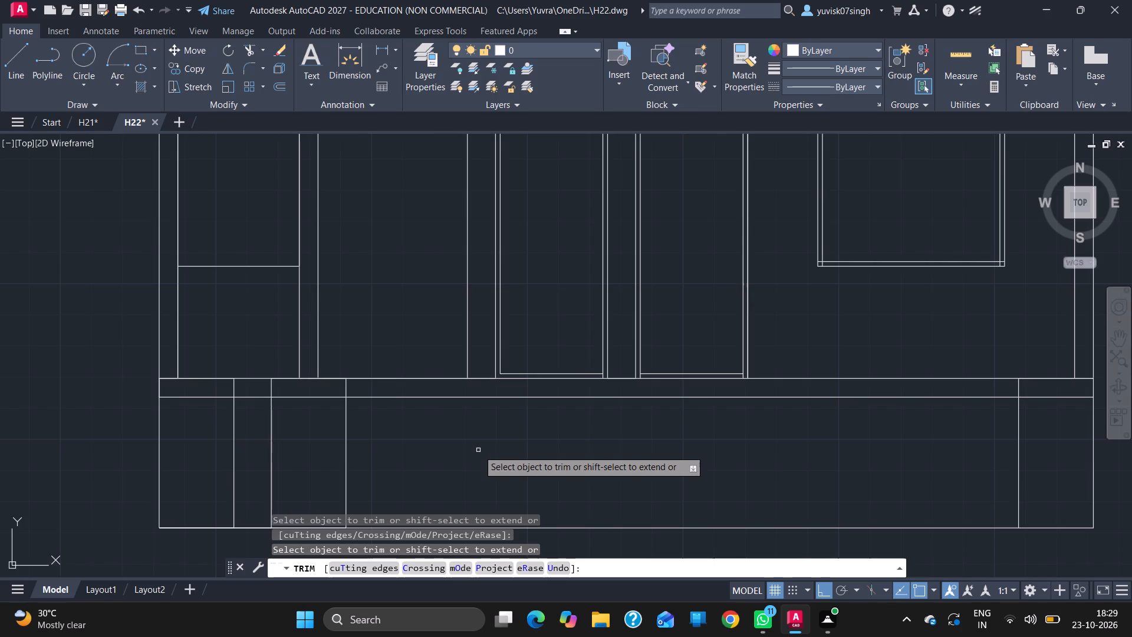
{"action": "scroll", "coordinate": [478, 450], "scroll_direction": "down", "scroll_amount": 1, "text": "ctrl"}
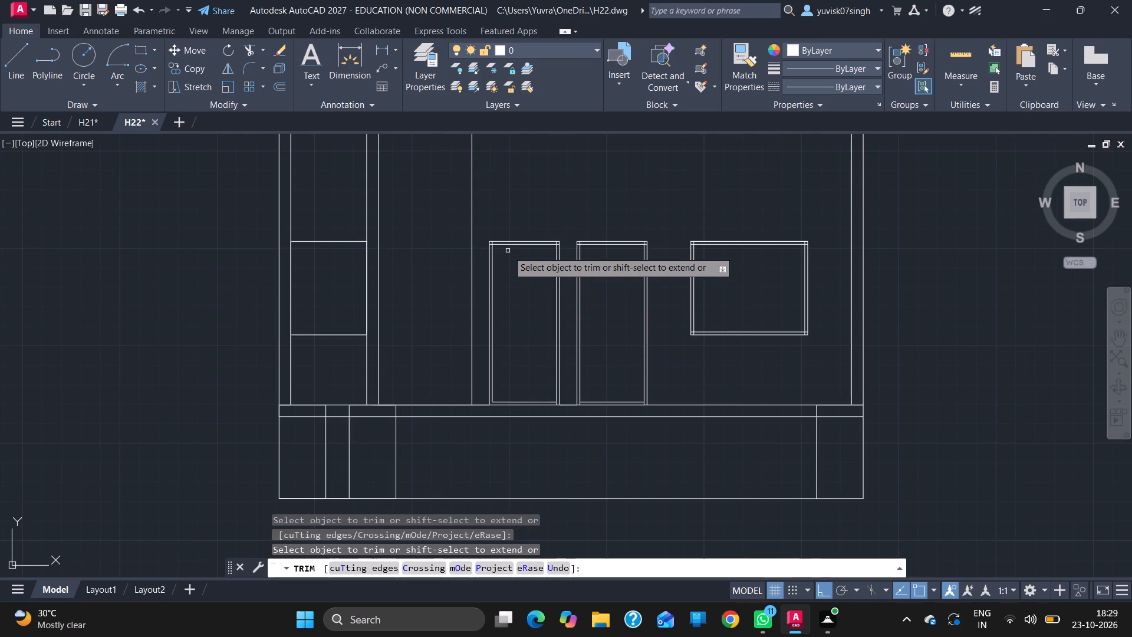
{"action": "scroll", "coordinate": [508, 251], "scroll_direction": "up", "scroll_amount": 4, "text": "ctrl"}
{"action": "left_click", "coordinate": [393, 204]}
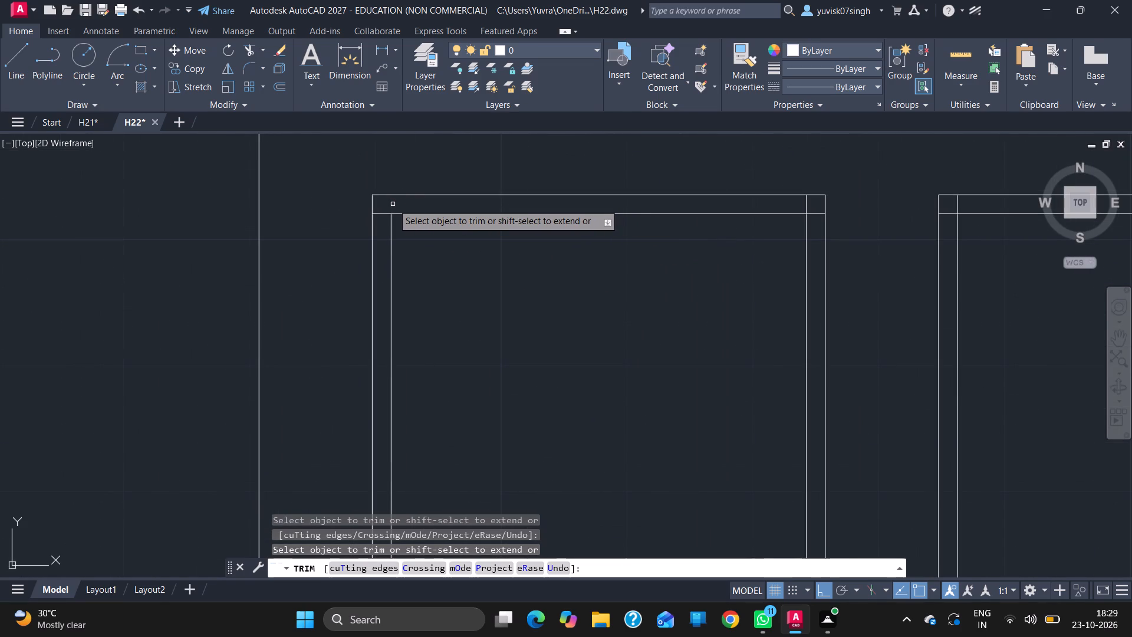
{"action": "left_click", "coordinate": [383, 216]}
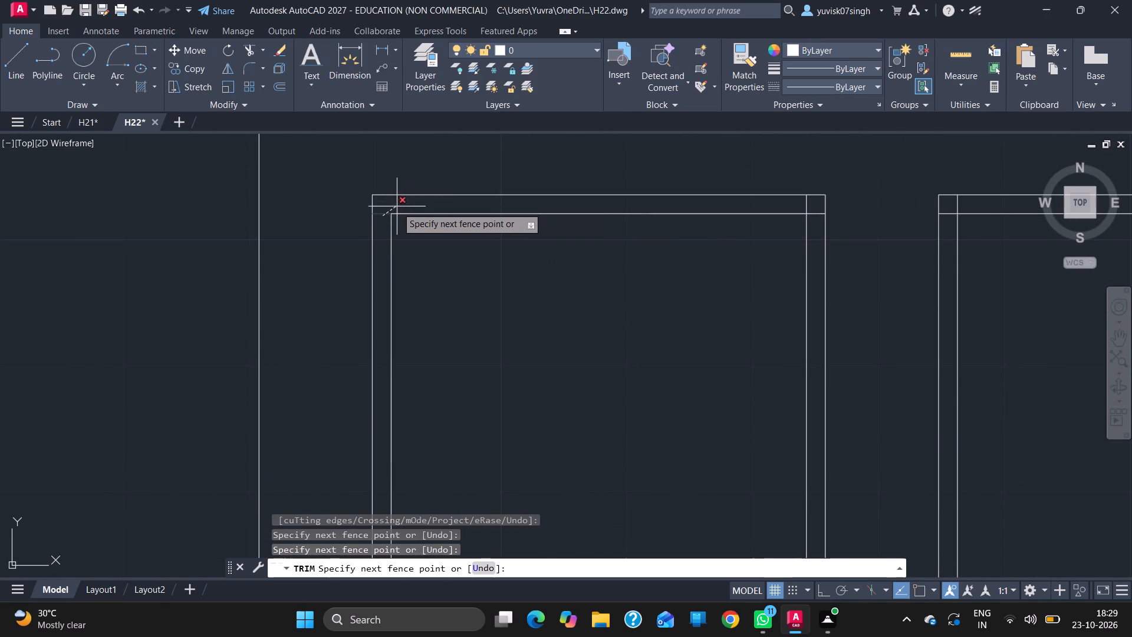
{"action": "left_click", "coordinate": [396, 207]}
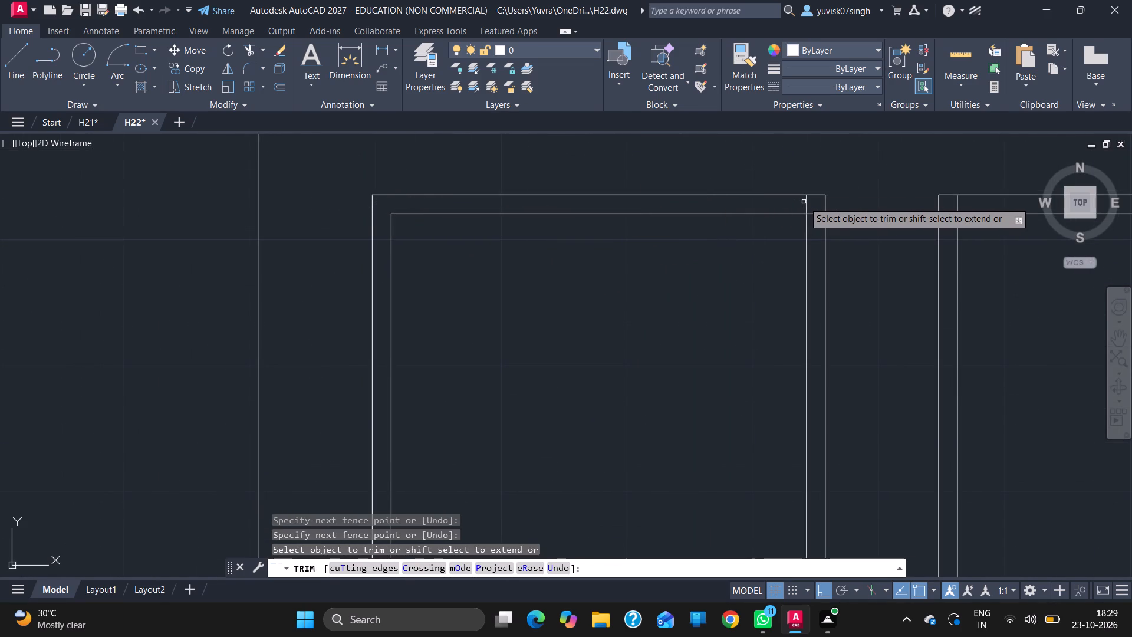
{"action": "left_click", "coordinate": [807, 205]}
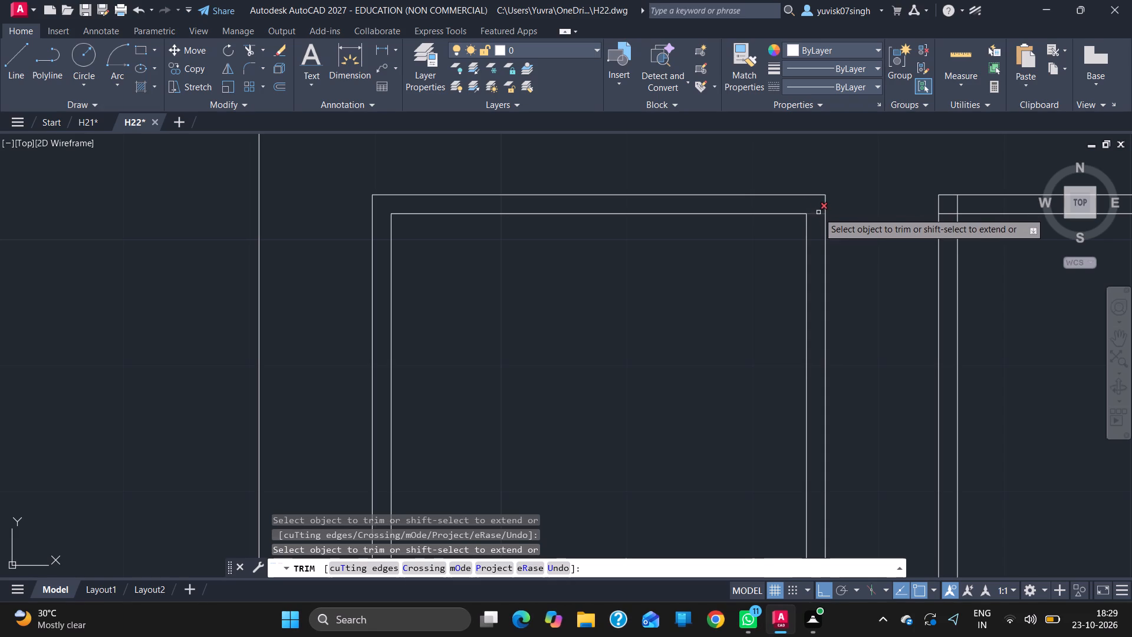
{"action": "left_click", "coordinate": [818, 212]}
Trim the overlapping frame lines at the second door's top-right corner.
{"action": "scroll", "coordinate": [673, 296], "scroll_direction": "down", "scroll_amount": 4, "text": "ctrl"}
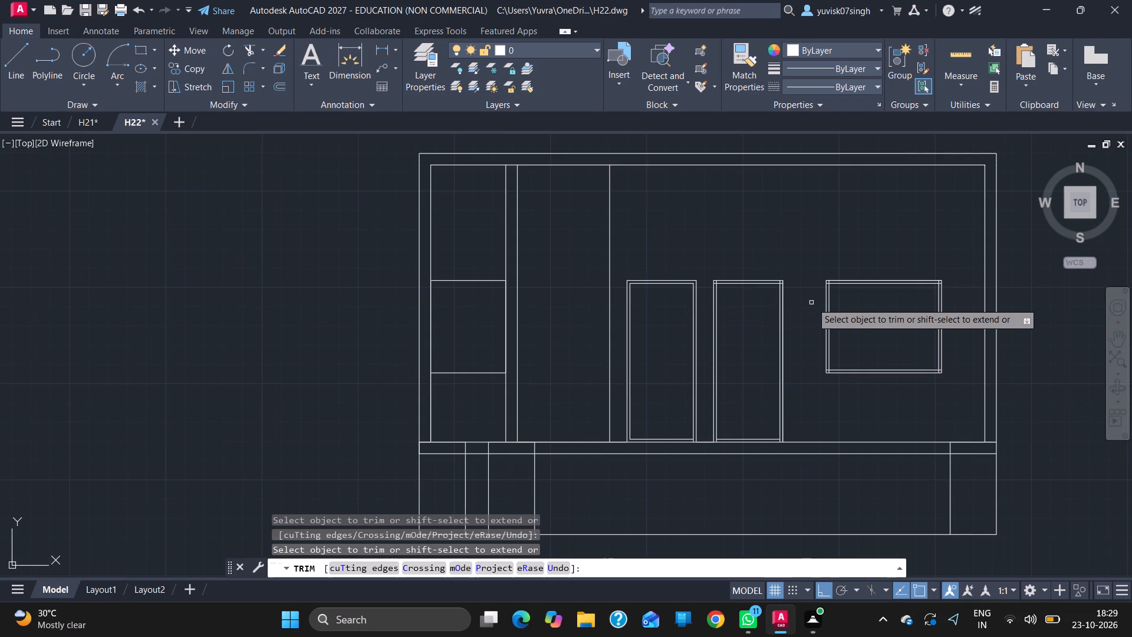
{"action": "scroll", "coordinate": [857, 301], "scroll_direction": "up", "scroll_amount": 3, "text": "ctrl"}
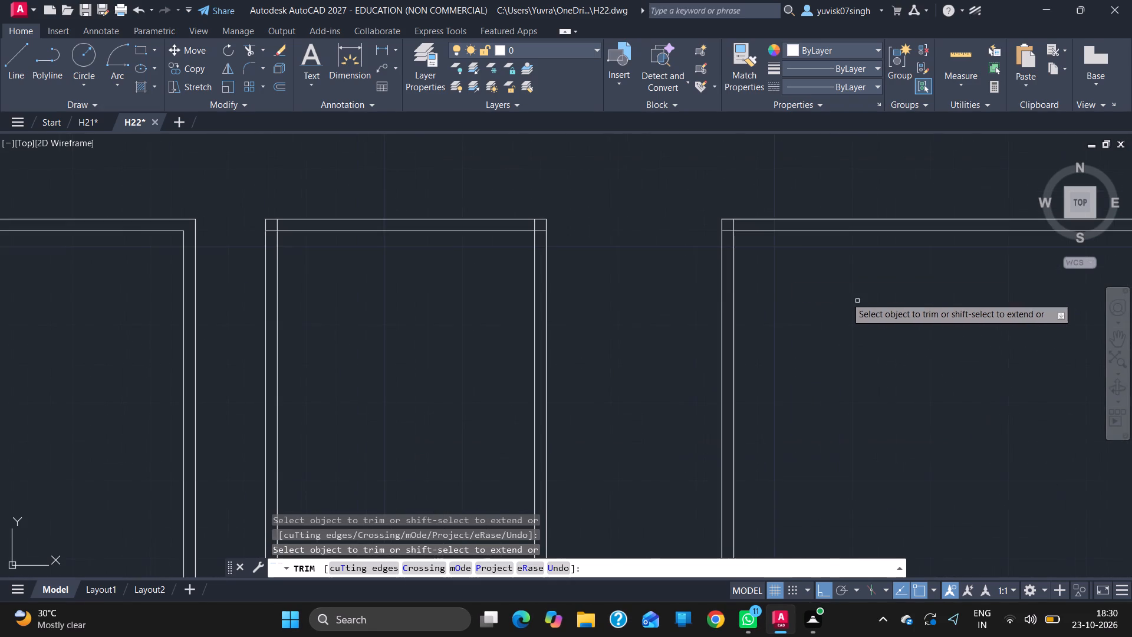
{"action": "left_click_drag", "start_coordinate": [541, 231], "coordinate": [535, 222]}
{"action": "left_click", "coordinate": [535, 222]}
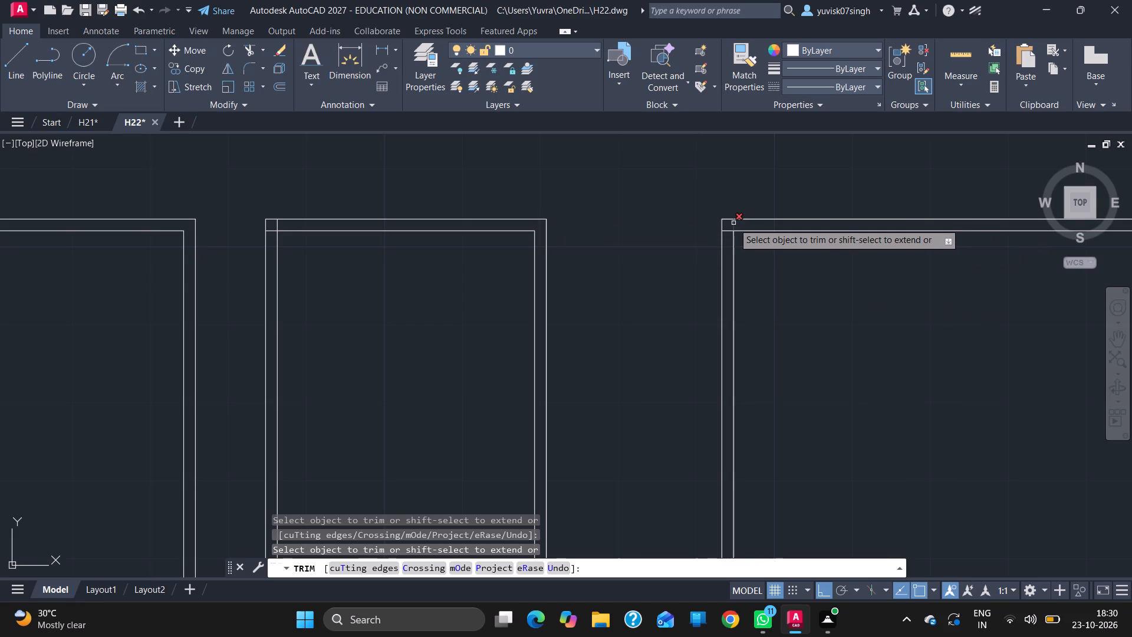
Trim the overlapping frame lines at the right-hand window's top-left and bottom-left corners.
{"action": "left_click_drag", "start_coordinate": [733, 223], "coordinate": [728, 232]}
{"action": "left_click", "coordinate": [728, 232]}
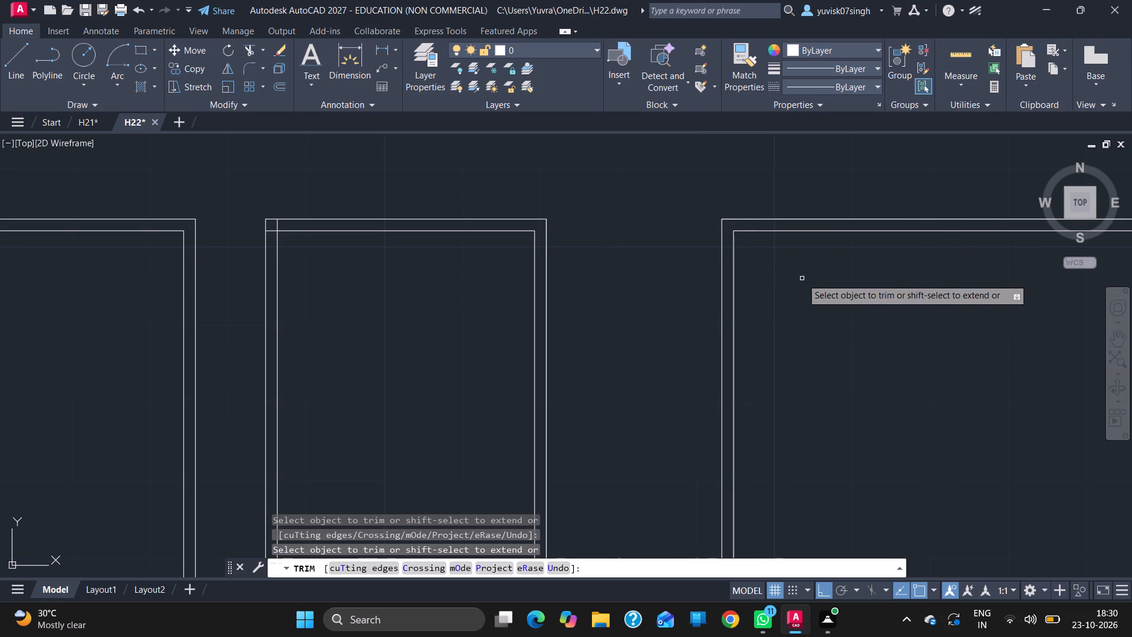
{"action": "scroll", "coordinate": [802, 278], "scroll_direction": "down", "scroll_amount": 4, "text": "ctrl"}
{"action": "scroll", "coordinate": [834, 340], "scroll_direction": "up", "scroll_amount": 4, "text": "ctrl"}
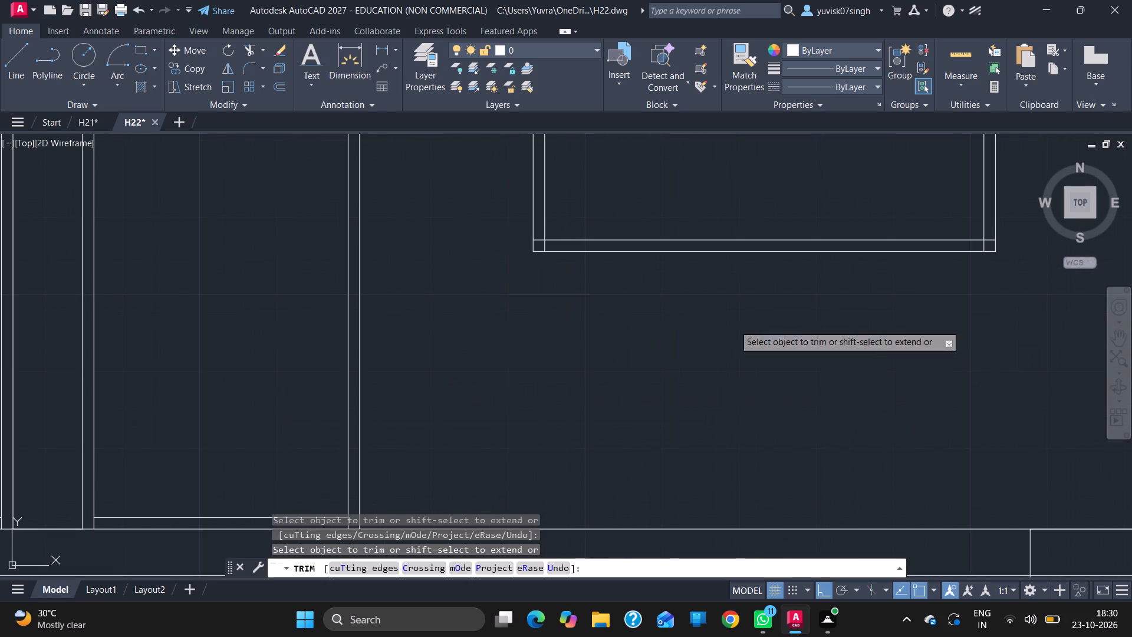
{"action": "left_click", "coordinate": [545, 248]}
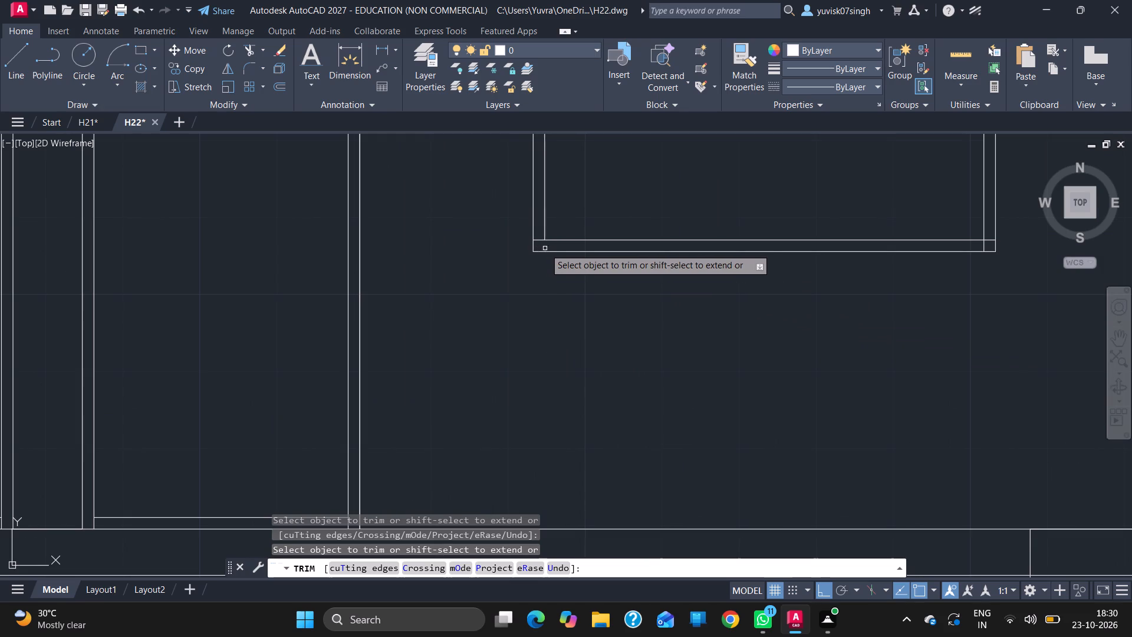
{"action": "left_click", "coordinate": [540, 241]}
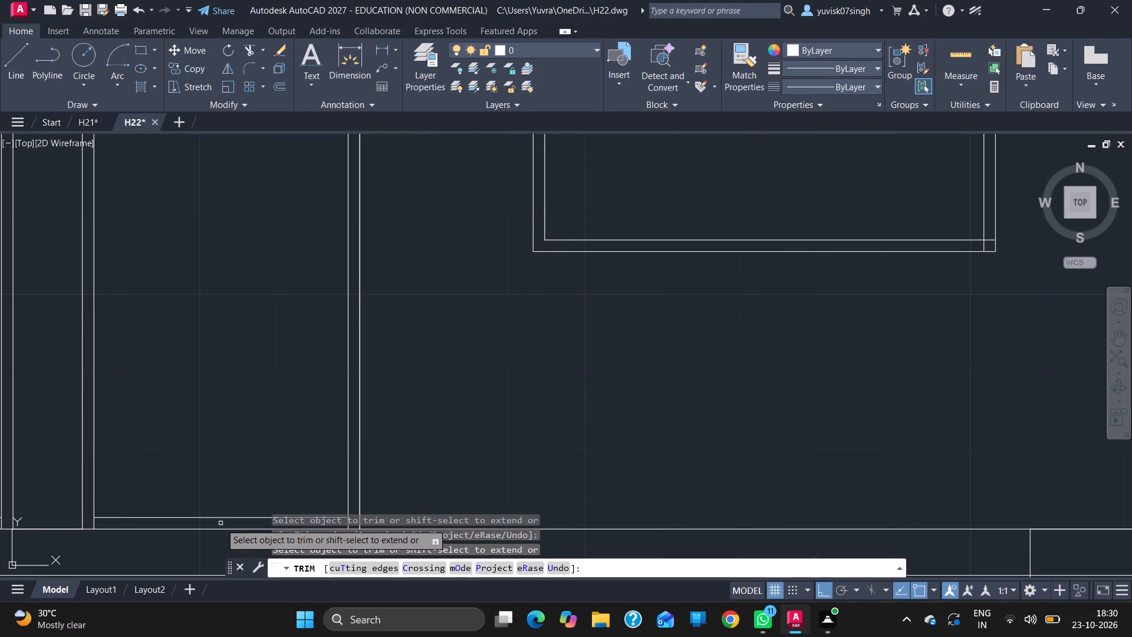
Trim the inner frame line ends below the bottom rail at both lower corners of the second door.
{"action": "left_click", "coordinate": [93, 526]}
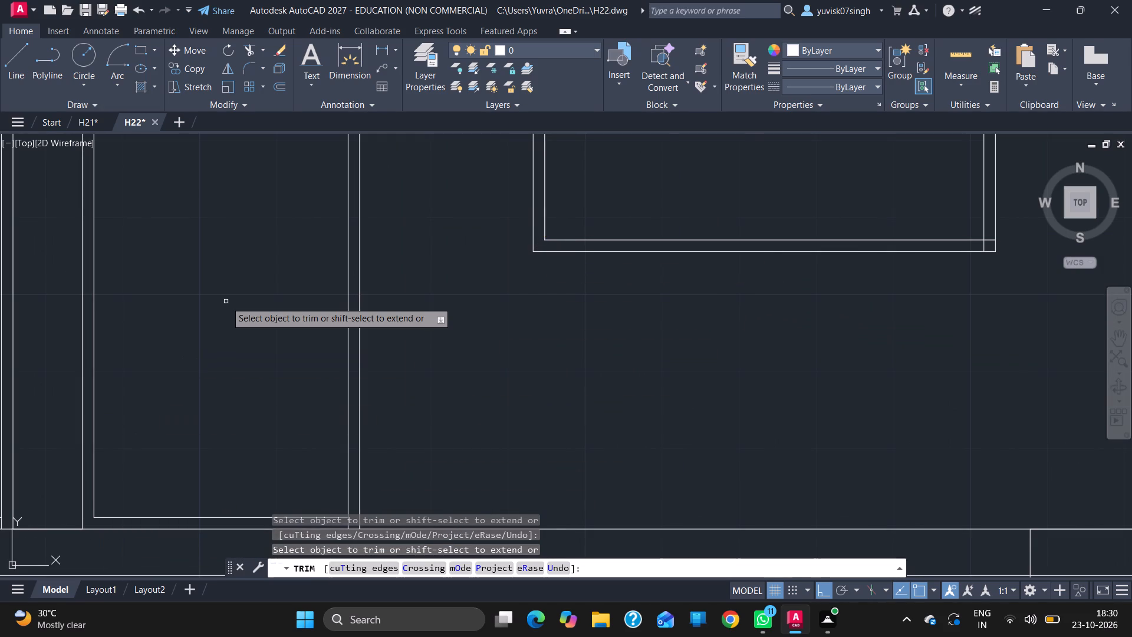
{"action": "scroll", "coordinate": [444, 431], "scroll_direction": "down", "scroll_amount": 4, "text": "ctrl"}
{"action": "scroll", "coordinate": [424, 458], "scroll_direction": "up", "scroll_amount": 5, "text": "ctrl"}
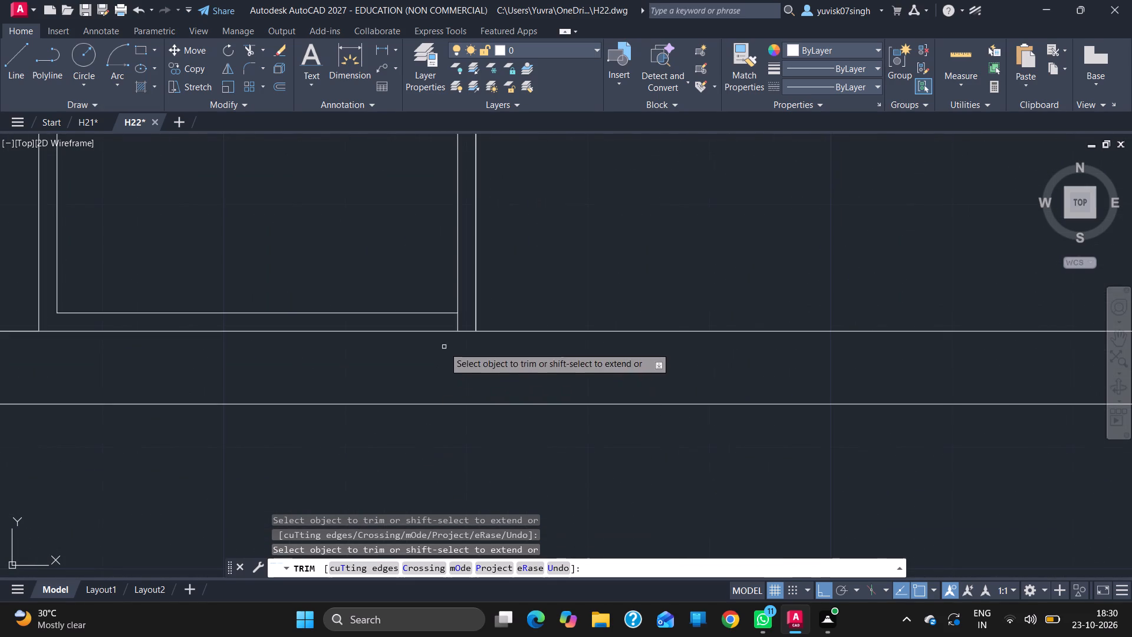
{"action": "left_click", "coordinate": [458, 321]}
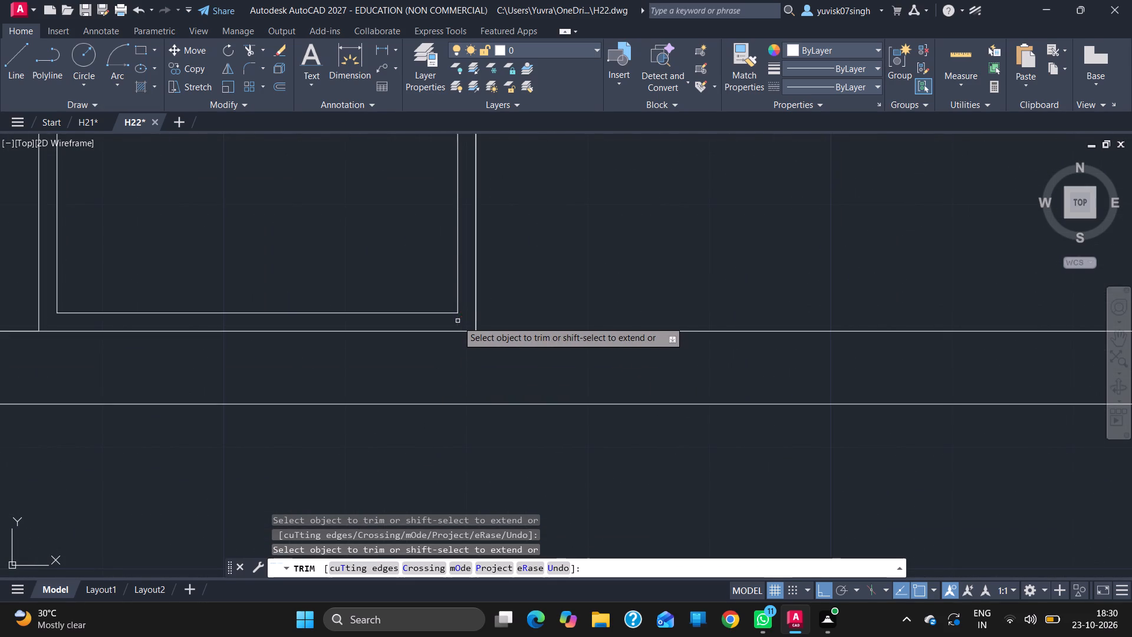
Trim the overlapping frame lines at the window's bottom-right and top-right corners.
{"action": "scroll", "coordinate": [305, 219], "scroll_direction": "down", "scroll_amount": 3, "text": "ctrl"}
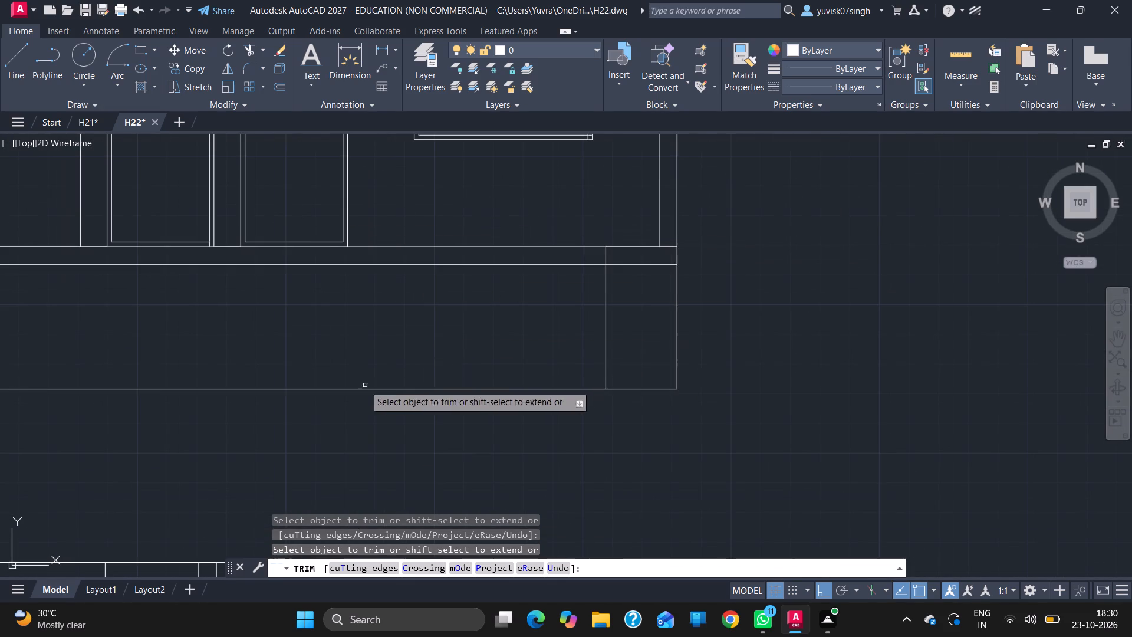
{"action": "scroll", "coordinate": [416, 333], "scroll_direction": "down", "scroll_amount": 2, "text": "ctrl"}
{"action": "scroll", "coordinate": [462, 235], "scroll_direction": "up", "scroll_amount": 4, "text": "ctrl"}
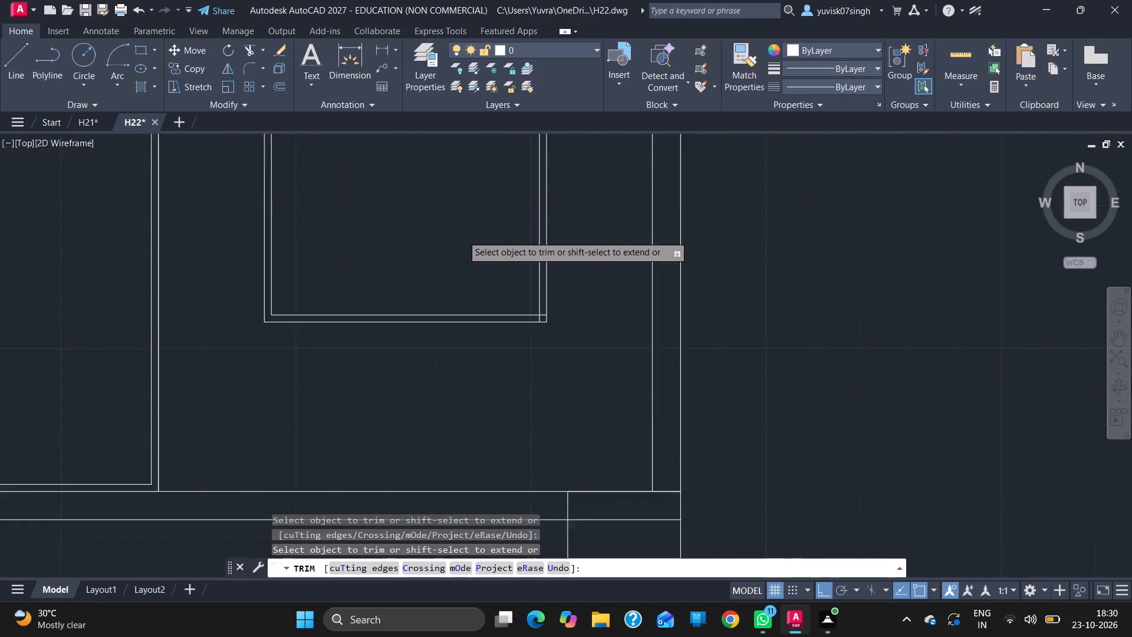
{"action": "scroll", "coordinate": [462, 235], "scroll_direction": "up", "scroll_amount": 2, "text": "ctrl"}
{"action": "scroll", "coordinate": [577, 402], "scroll_direction": "down", "scroll_amount": 3, "text": "ctrl"}
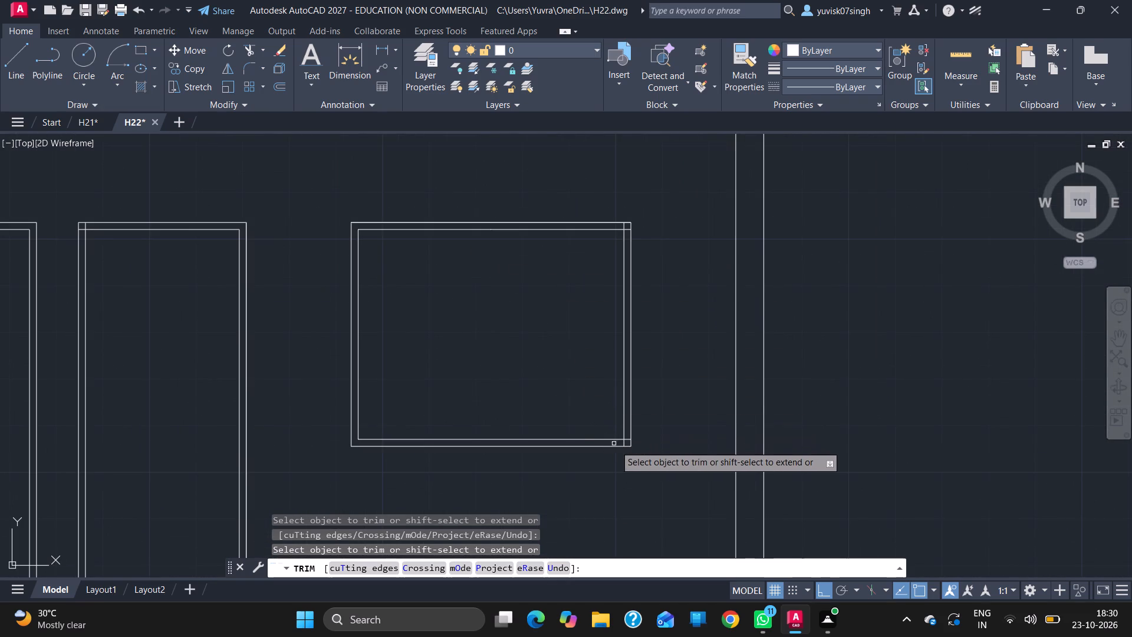
{"action": "left_click", "coordinate": [627, 438]}
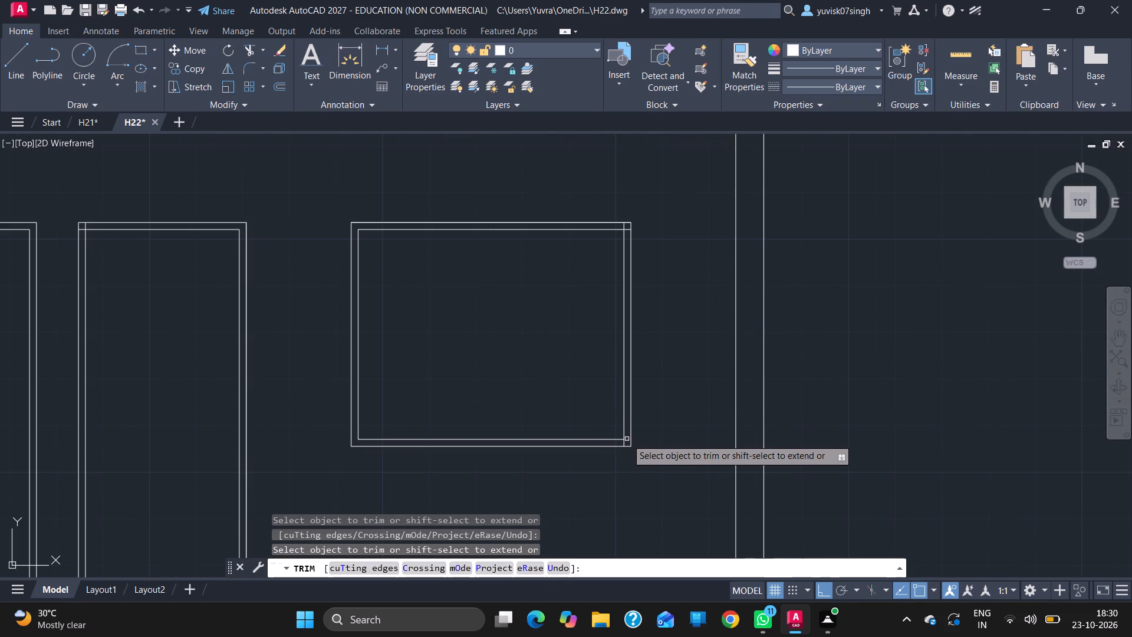
{"action": "left_click", "coordinate": [625, 441]}
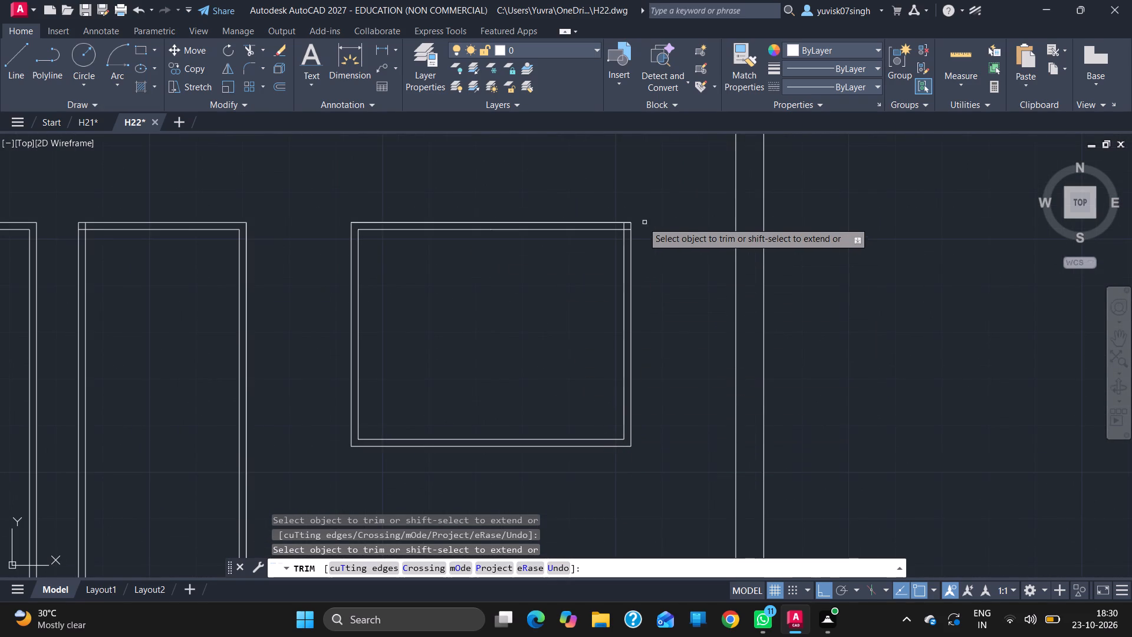
{"action": "left_click", "coordinate": [625, 225]}
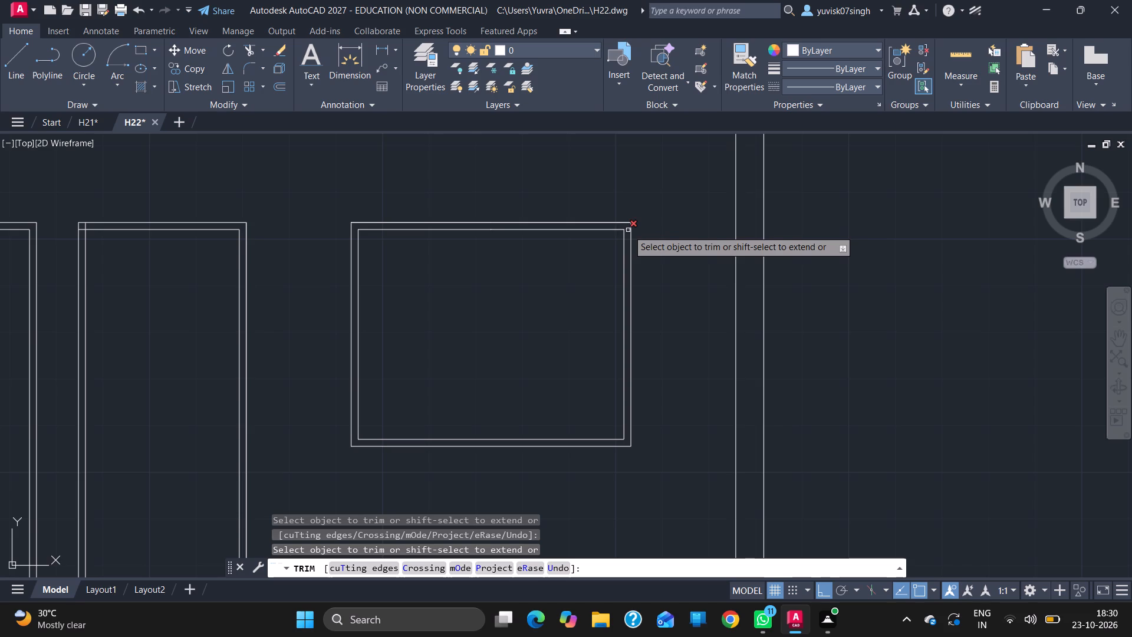
{"action": "left_click", "coordinate": [628, 230]}
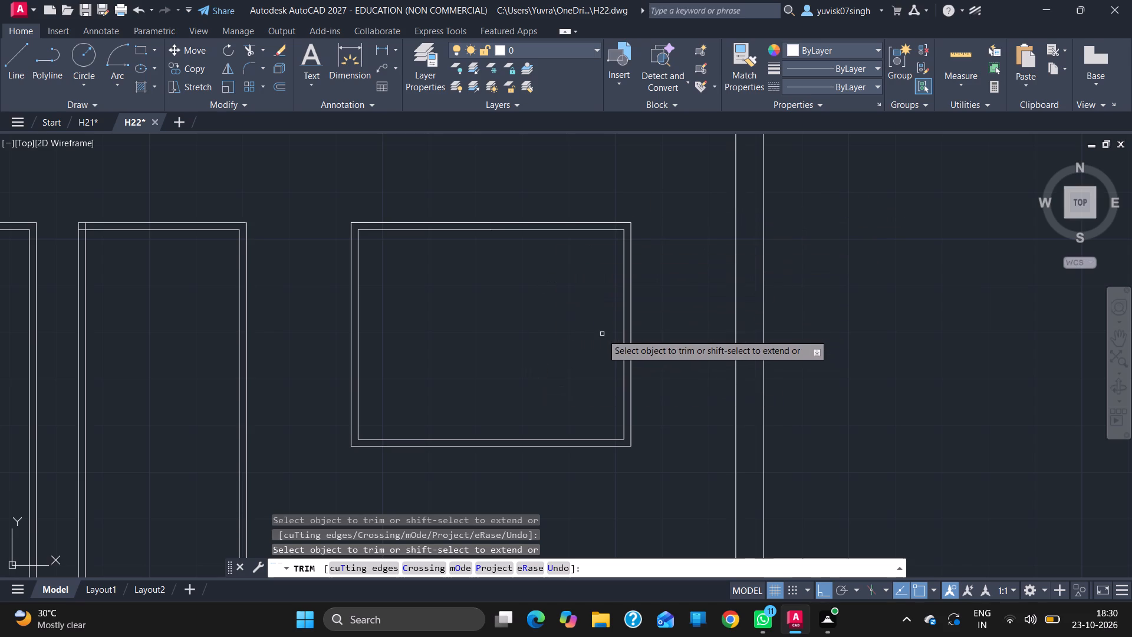
Trim the inner frame line end below the bottom rail at the first door's bottom-right corner.
{"action": "scroll", "coordinate": [594, 368], "scroll_direction": "down", "scroll_amount": 3, "text": "ctrl"}
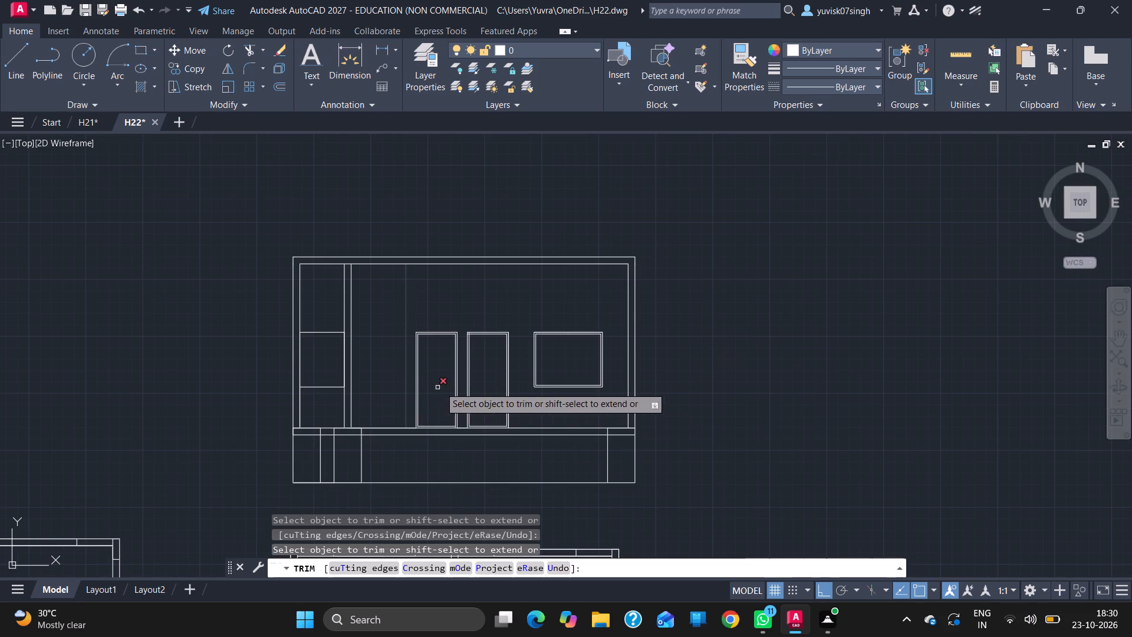
{"action": "scroll", "coordinate": [460, 410], "scroll_direction": "up", "scroll_amount": 5, "text": "ctrl"}
{"action": "scroll", "coordinate": [460, 410], "scroll_direction": "down", "scroll_amount": 3, "text": "ctrl"}
{"action": "scroll", "coordinate": [440, 457], "scroll_direction": "up", "scroll_amount": 3, "text": "ctrl"}
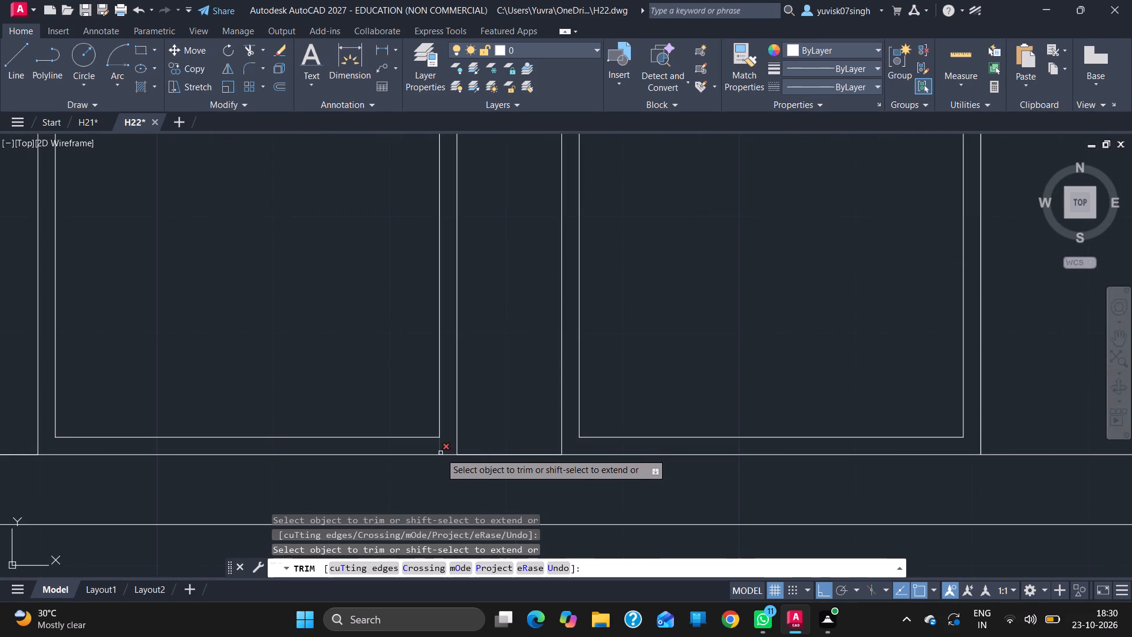
{"action": "left_click", "coordinate": [440, 452]}
Trim the overlapping frame lines at the second door's top-left corner and end the Trim command.
{"action": "scroll", "coordinate": [441, 443], "scroll_direction": "down", "scroll_amount": 4, "text": "ctrl"}
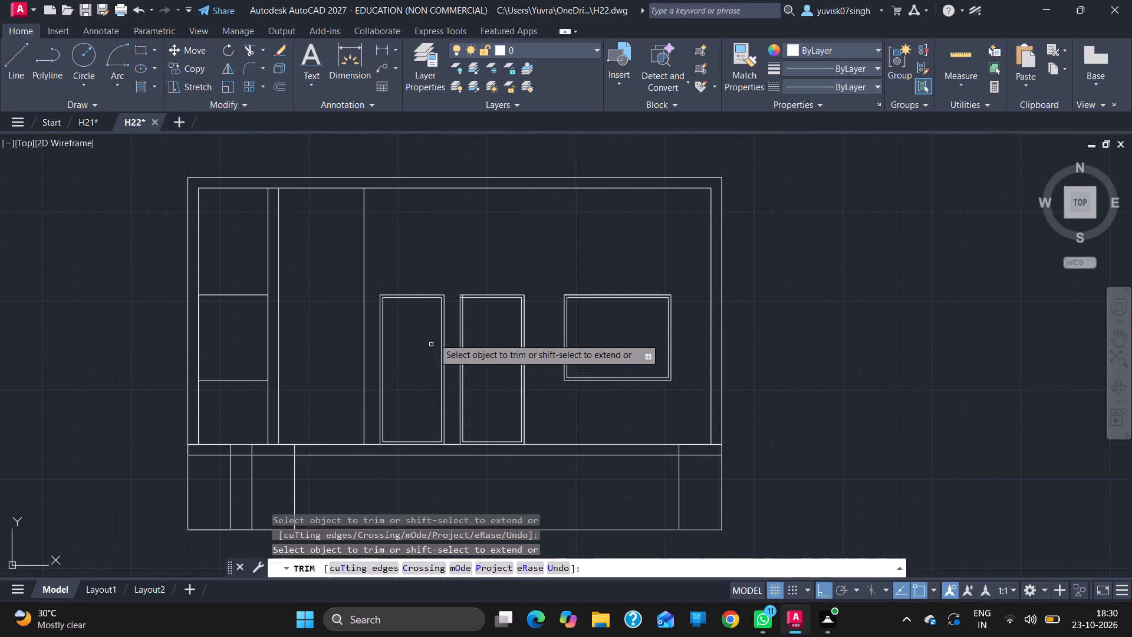
{"action": "scroll", "coordinate": [468, 301], "scroll_direction": "up", "scroll_amount": 2, "text": "ctrl"}
{"action": "left_click", "coordinate": [450, 289]}
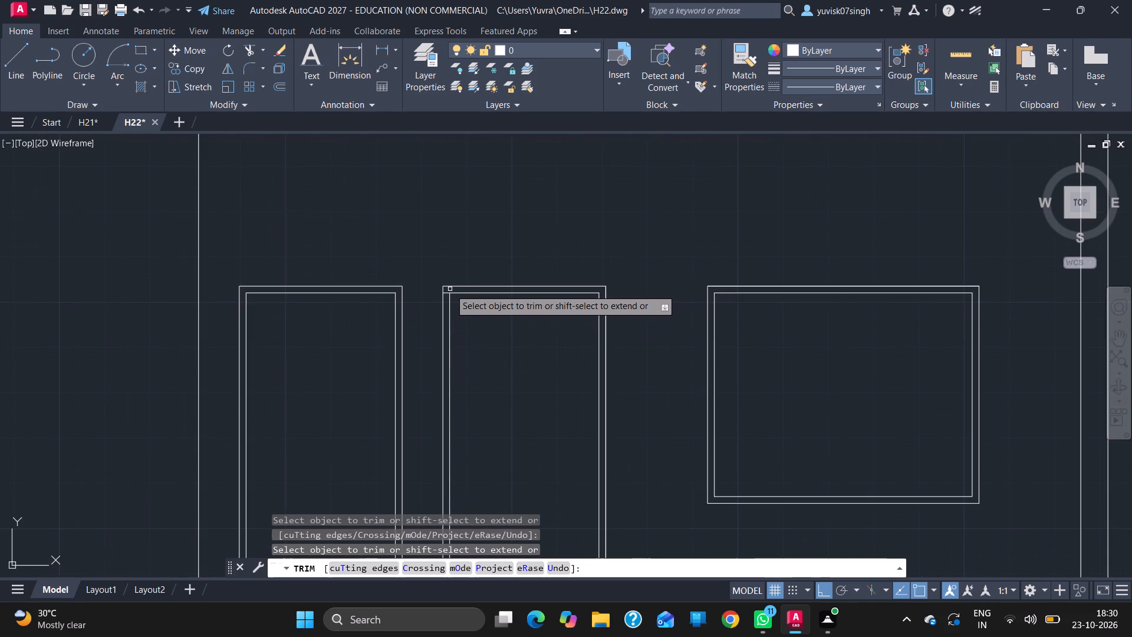
{"action": "left_click", "coordinate": [444, 293]}
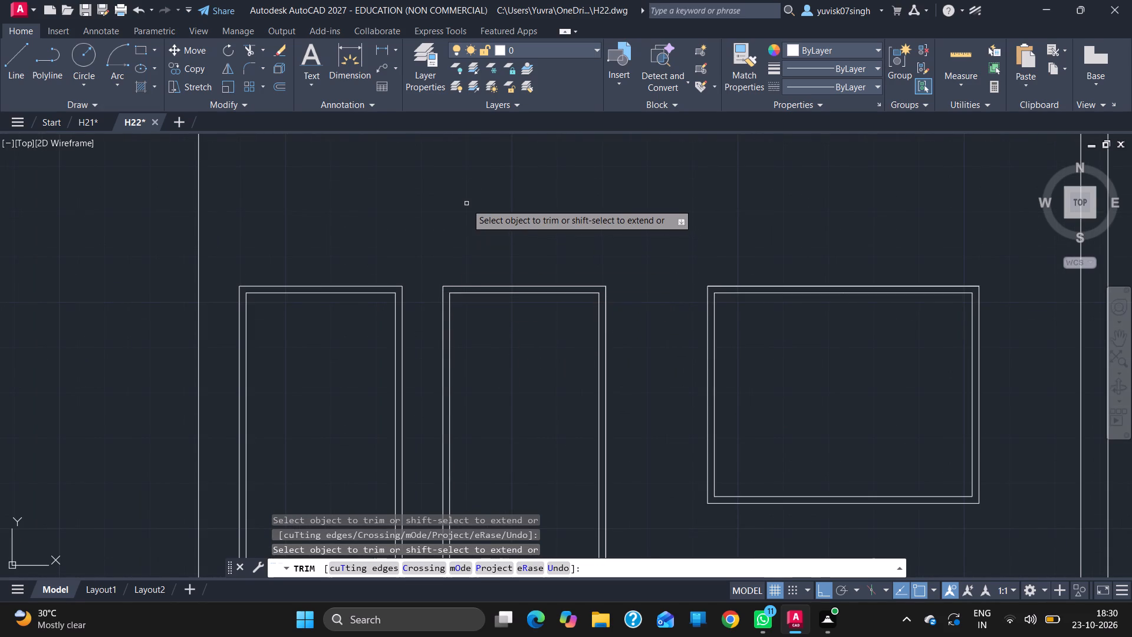
{"action": "scroll", "coordinate": [466, 203], "scroll_direction": "down", "scroll_amount": 5, "text": "ctrl"}
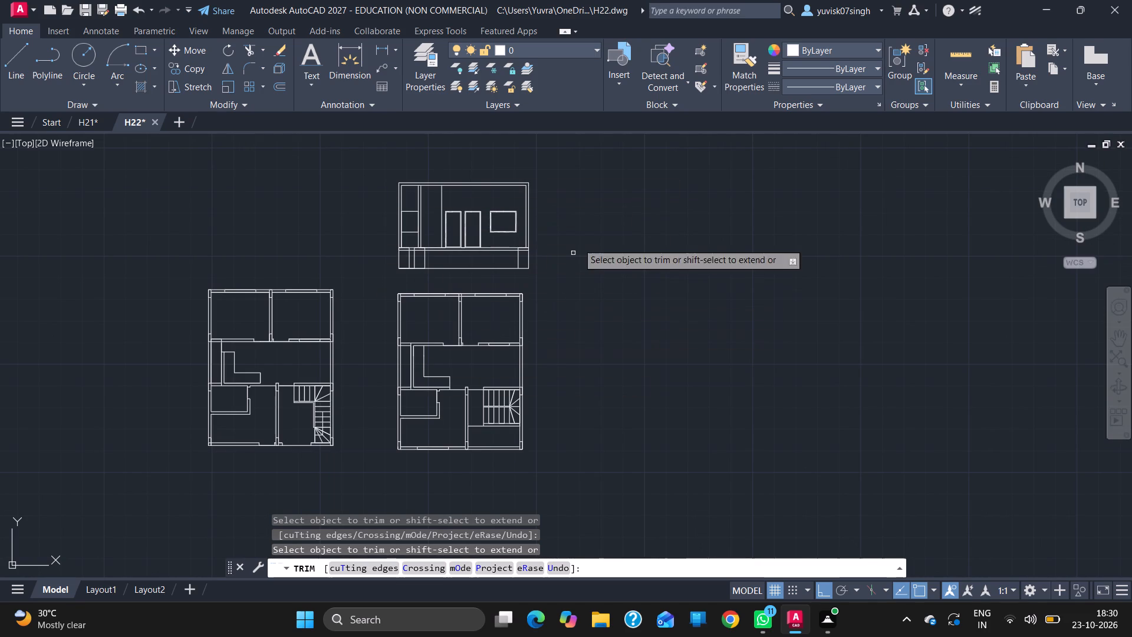
{"action": "scroll", "coordinate": [477, 247], "scroll_direction": "up", "scroll_amount": 1, "text": "ctrl"}
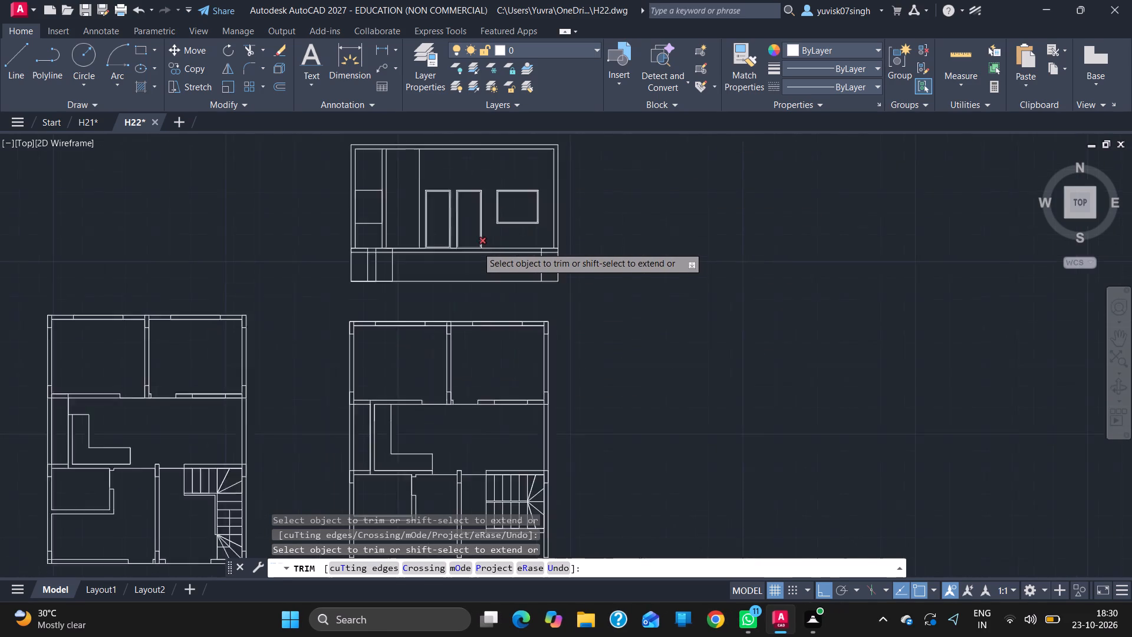
{"action": "scroll", "coordinate": [477, 247], "scroll_direction": "up", "scroll_amount": 3, "text": "ctrl"}
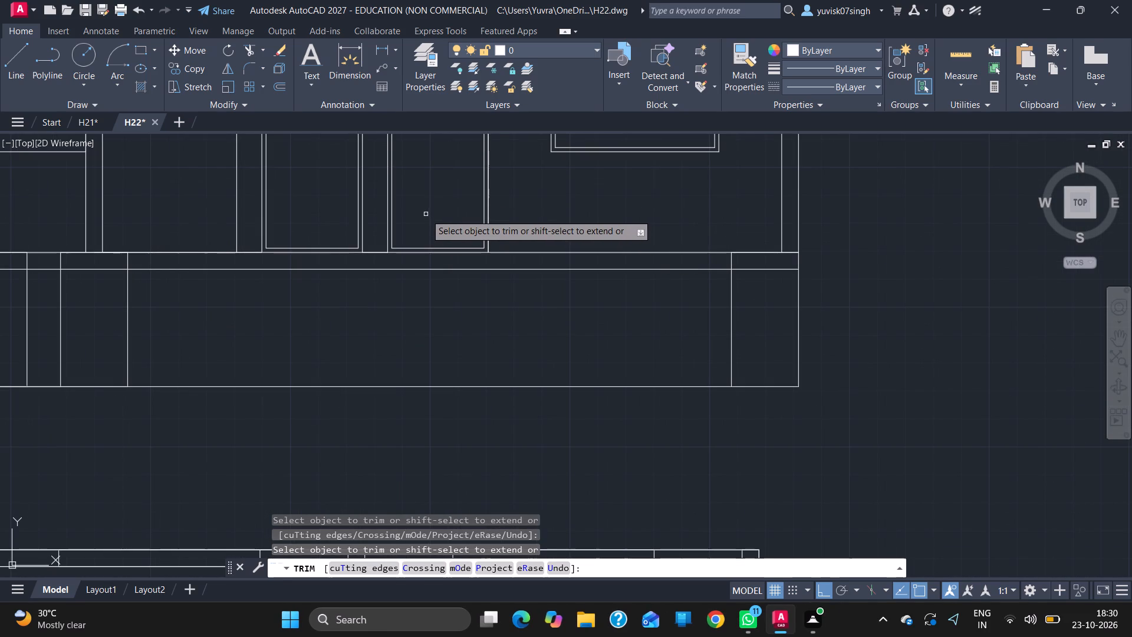
{"action": "key", "text": "Escape"}
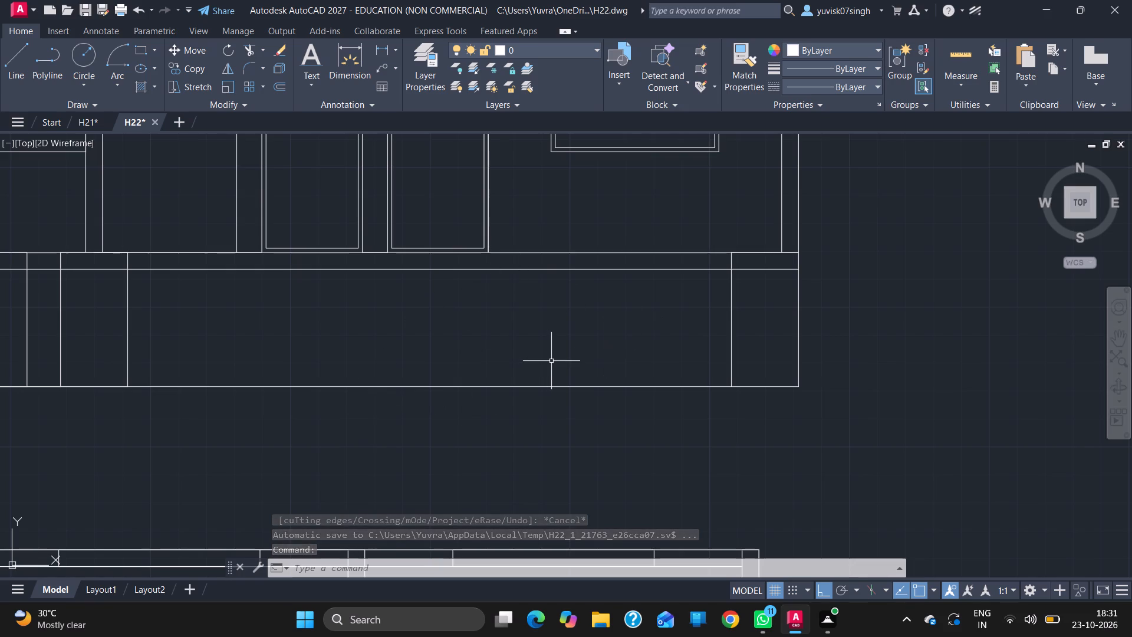
Draw a beam outline 1'6" deep across the 6" left outer wall, starting from the section's top-left outer corner.
{"action": "scroll", "coordinate": [551, 361], "scroll_direction": "down", "scroll_amount": 4, "text": "ctrl"}
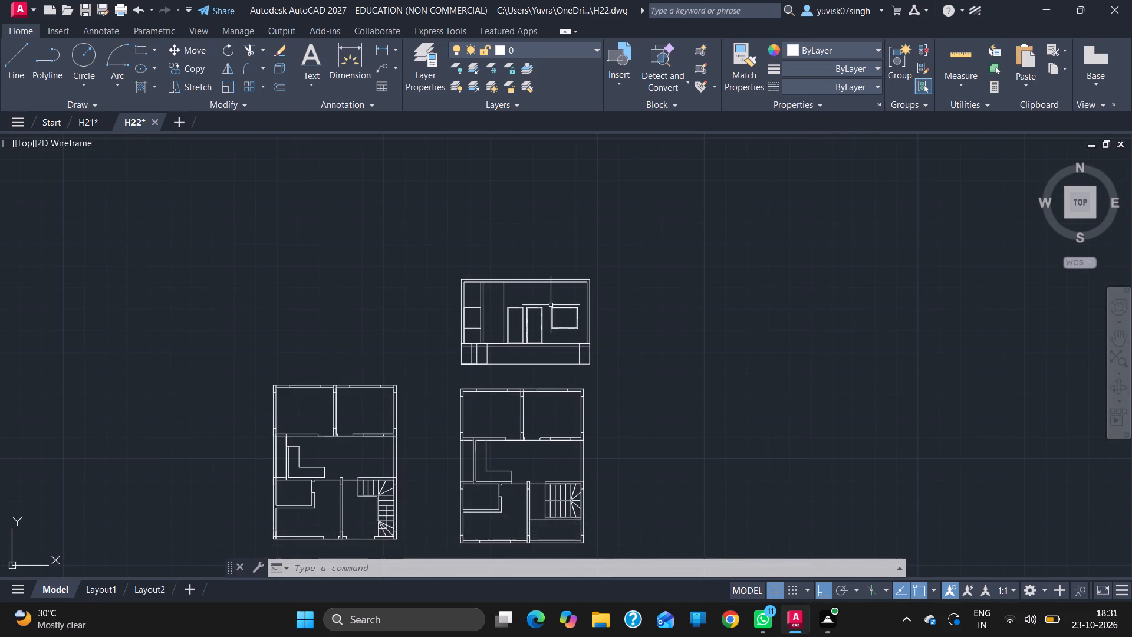
{"action": "scroll", "coordinate": [551, 305], "scroll_direction": "up", "scroll_amount": 3, "text": "ctrl"}
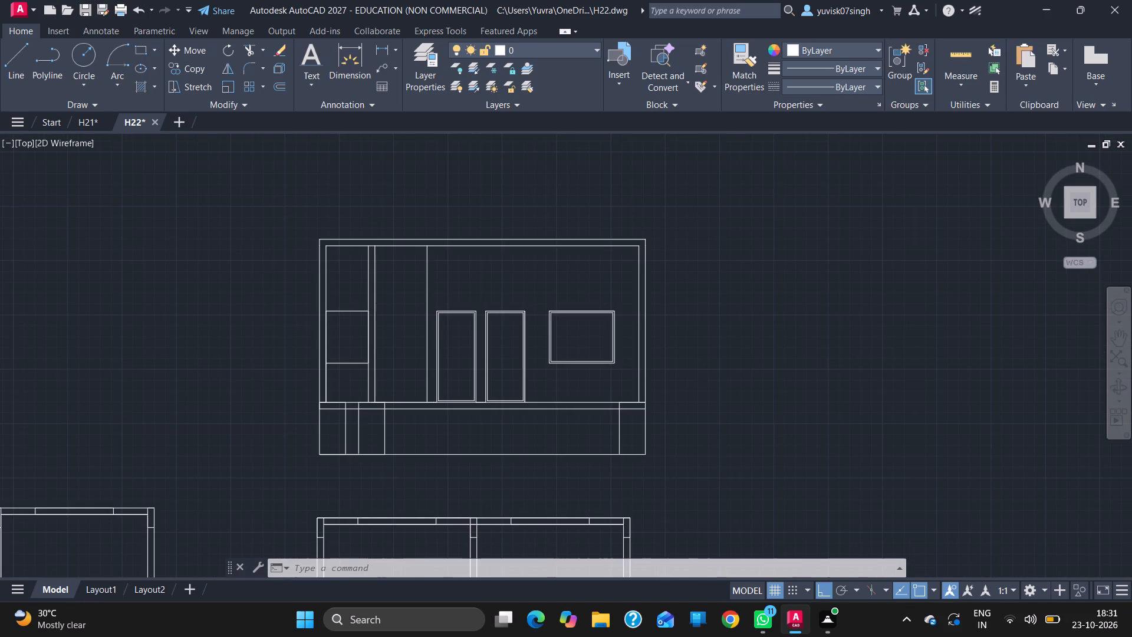
{"action": "scroll", "coordinate": [551, 305], "scroll_direction": "down", "scroll_amount": 3, "text": "ctrl"}
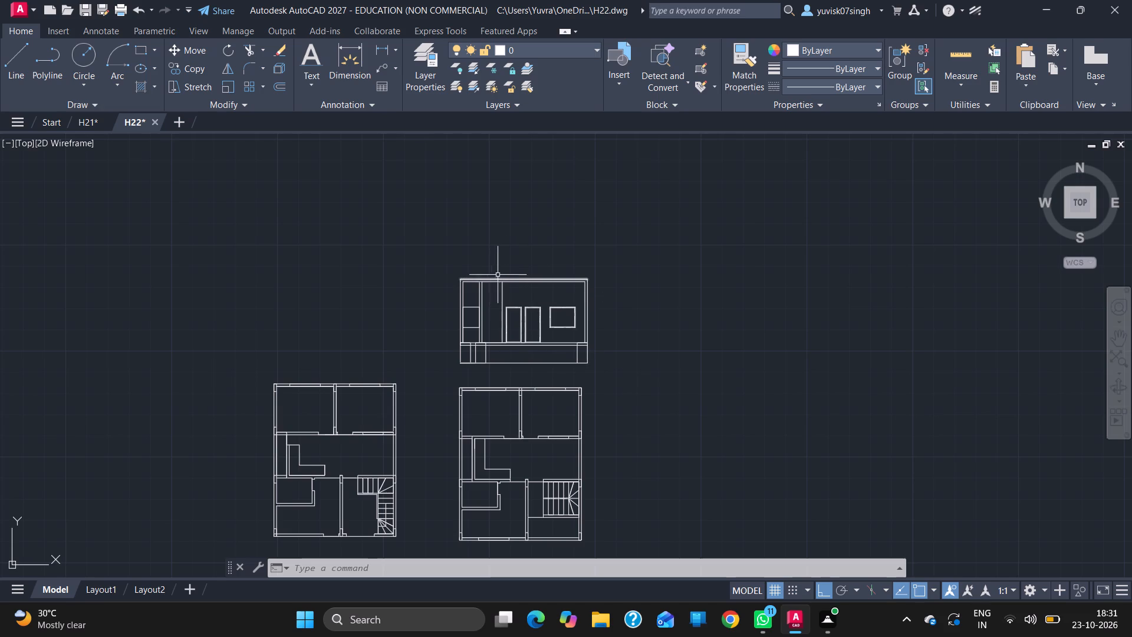
{"action": "left_click", "coordinate": [9, 74]}
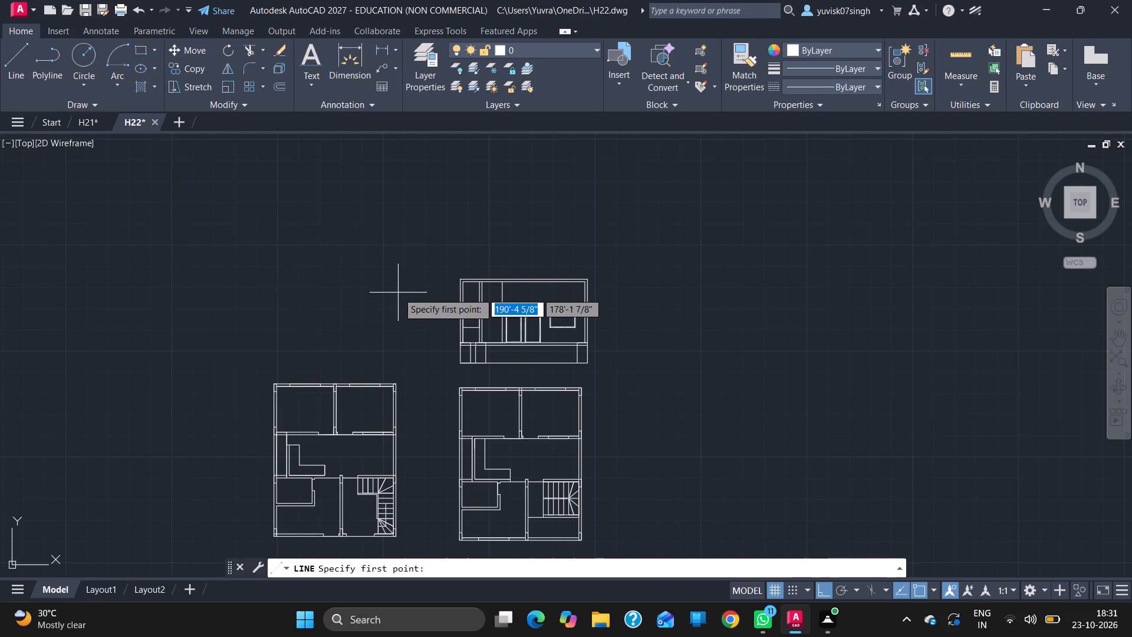
{"action": "scroll", "coordinate": [398, 293], "scroll_direction": "up", "scroll_amount": 3, "text": "ctrl"}
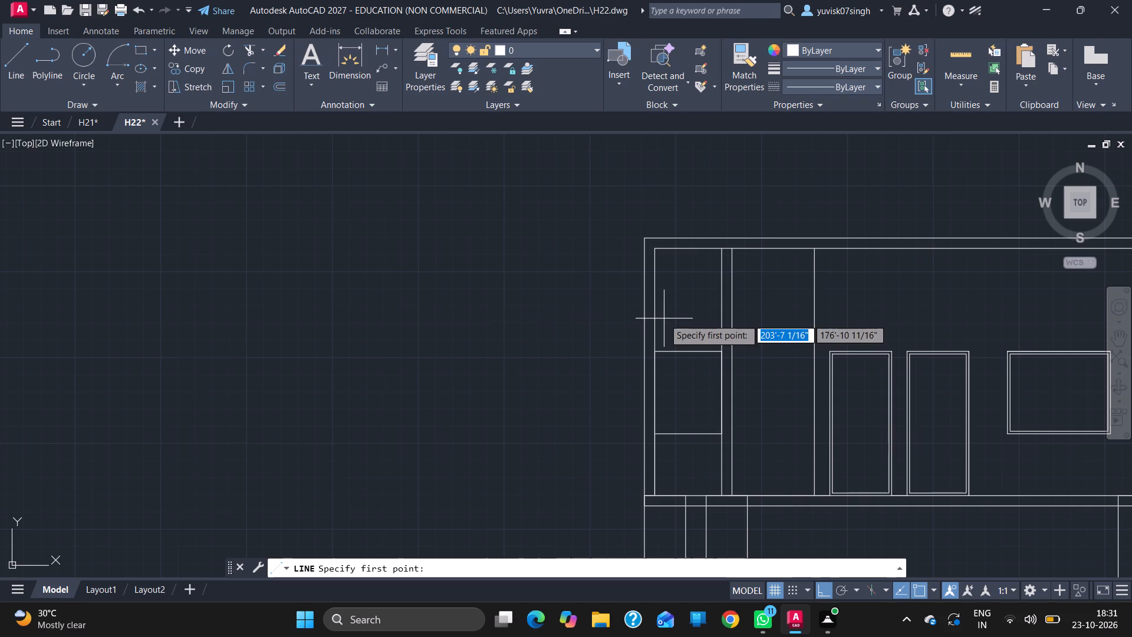
{"action": "left_click", "coordinate": [646, 235]}
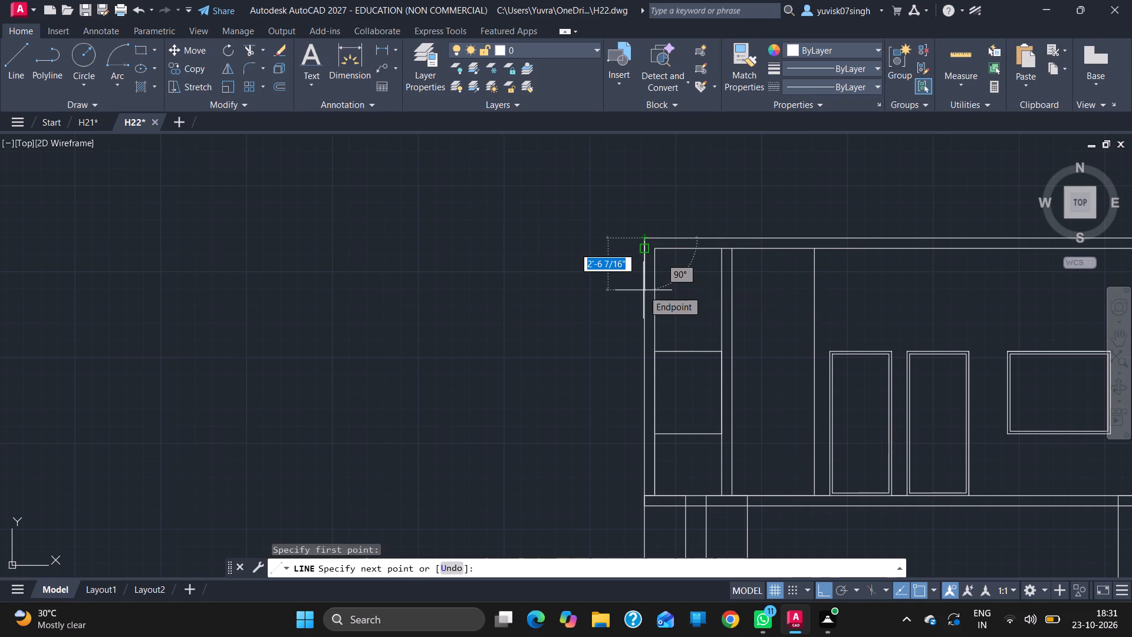
{"action": "type", "text": "1'6"}
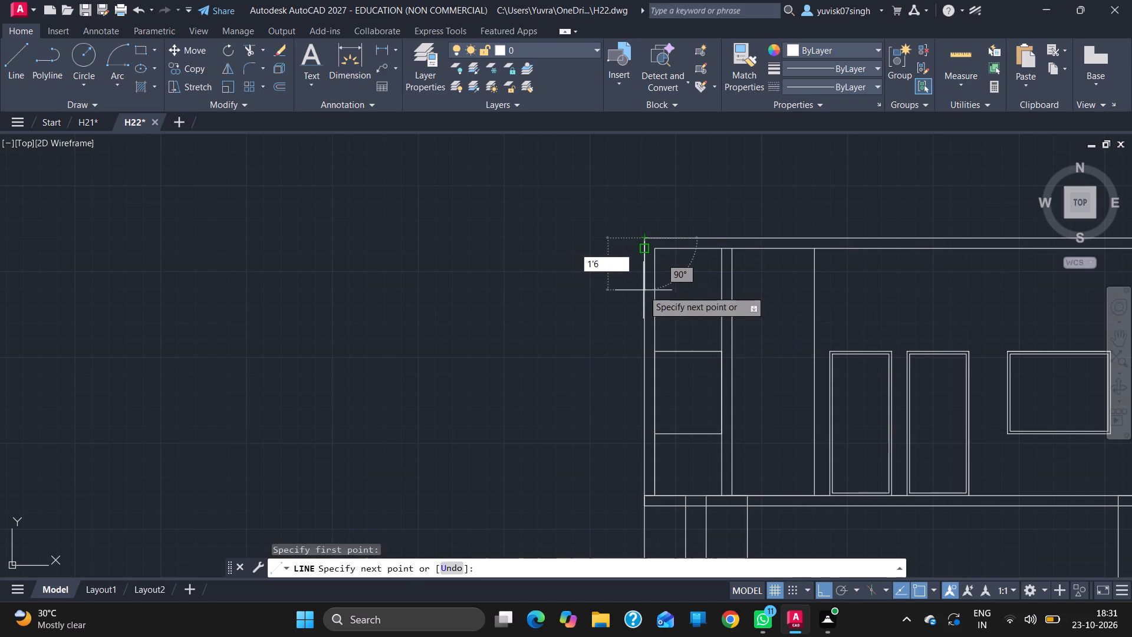
{"action": "key", "text": "Return"}
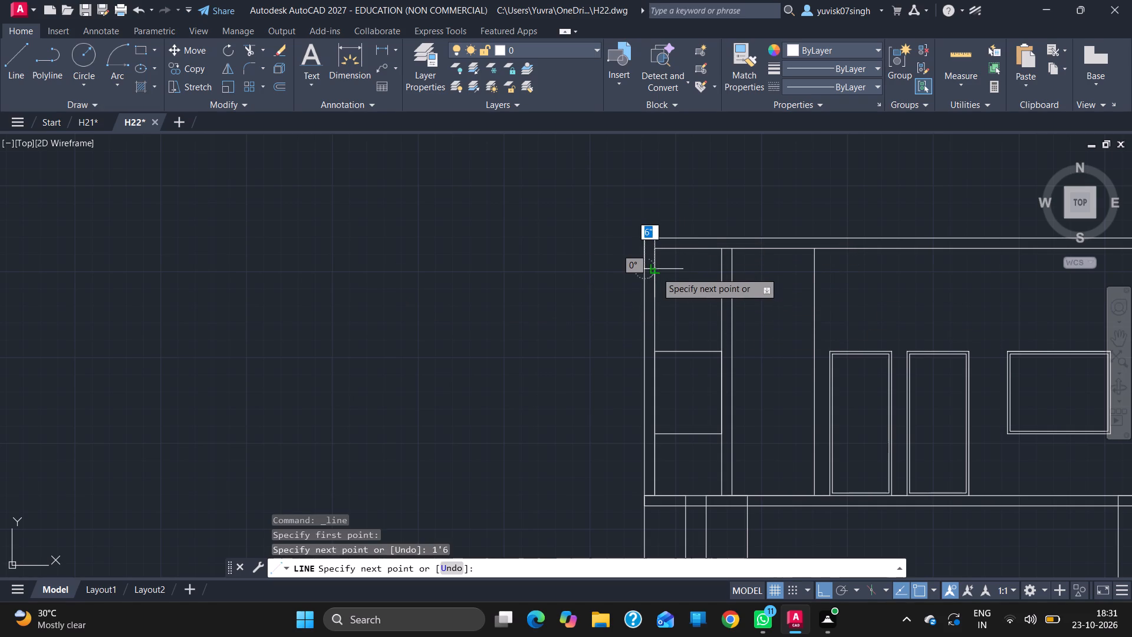
{"action": "left_click", "coordinate": [656, 272]}
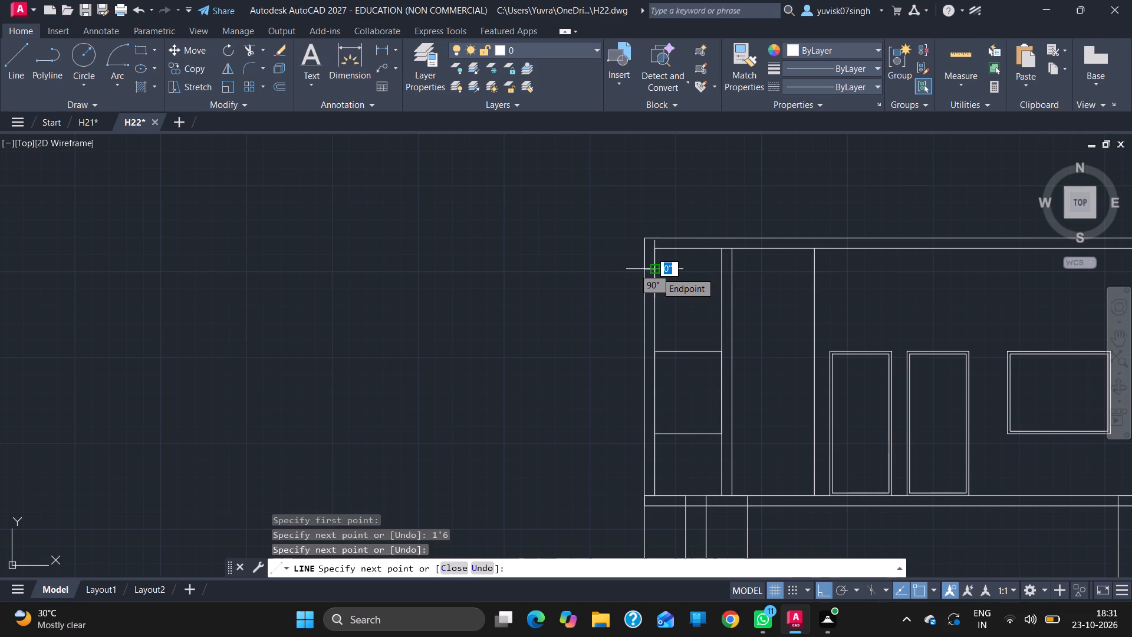
{"action": "left_click", "coordinate": [651, 239]}
{"action": "key", "text": "Escape"}
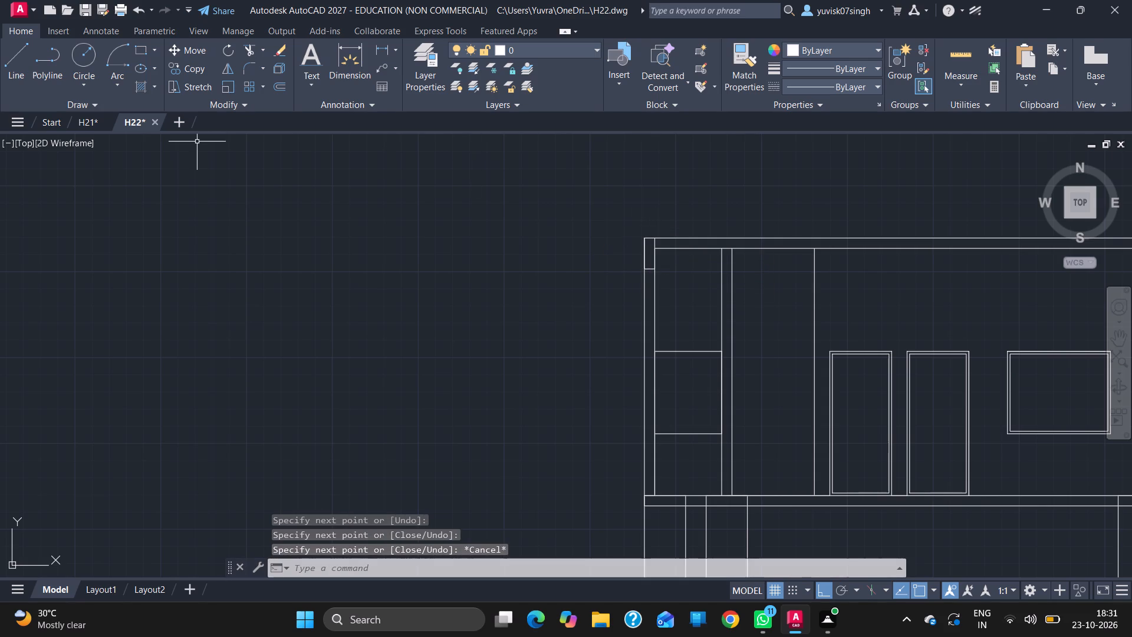
Draw a matching beam outline 6" wide and 1'6" deep at the top of the double-line partition wall, up to the roof line.
{"action": "left_click", "coordinate": [15, 68]}
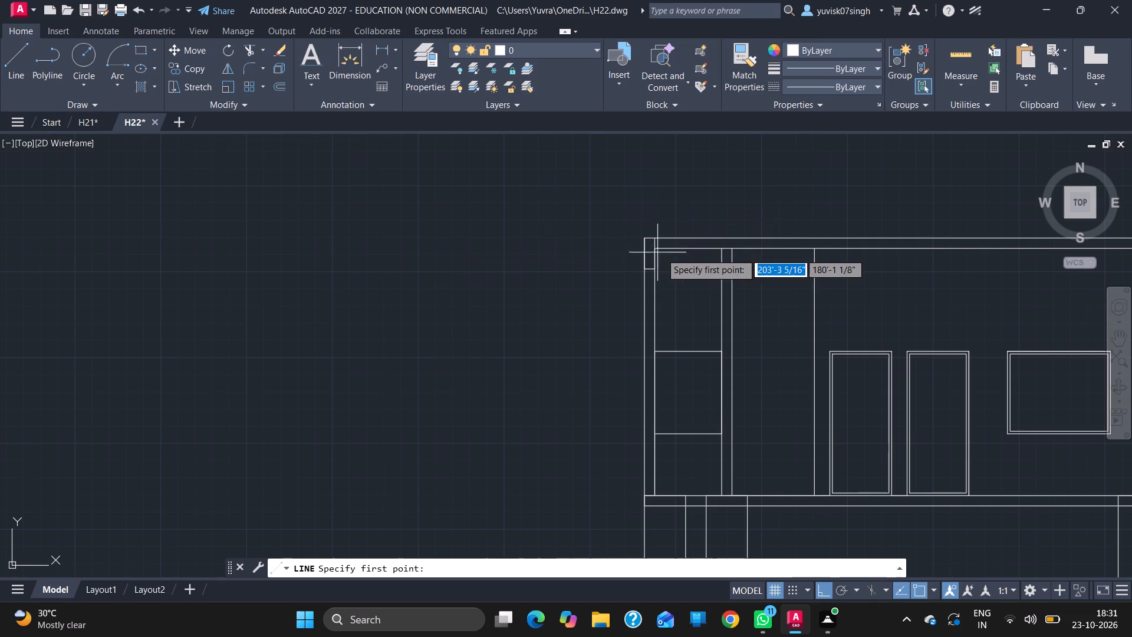
{"action": "left_click", "coordinate": [730, 245]}
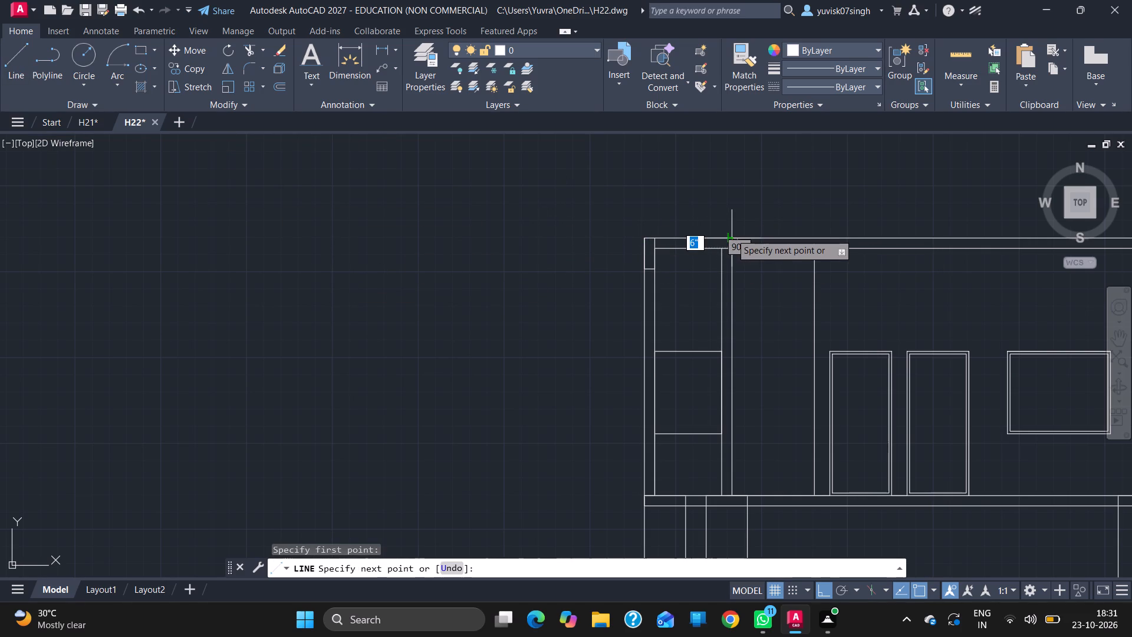
{"action": "left_click", "coordinate": [731, 234]}
{"action": "key", "text": "6"}
{"action": "key", "text": "Return"}
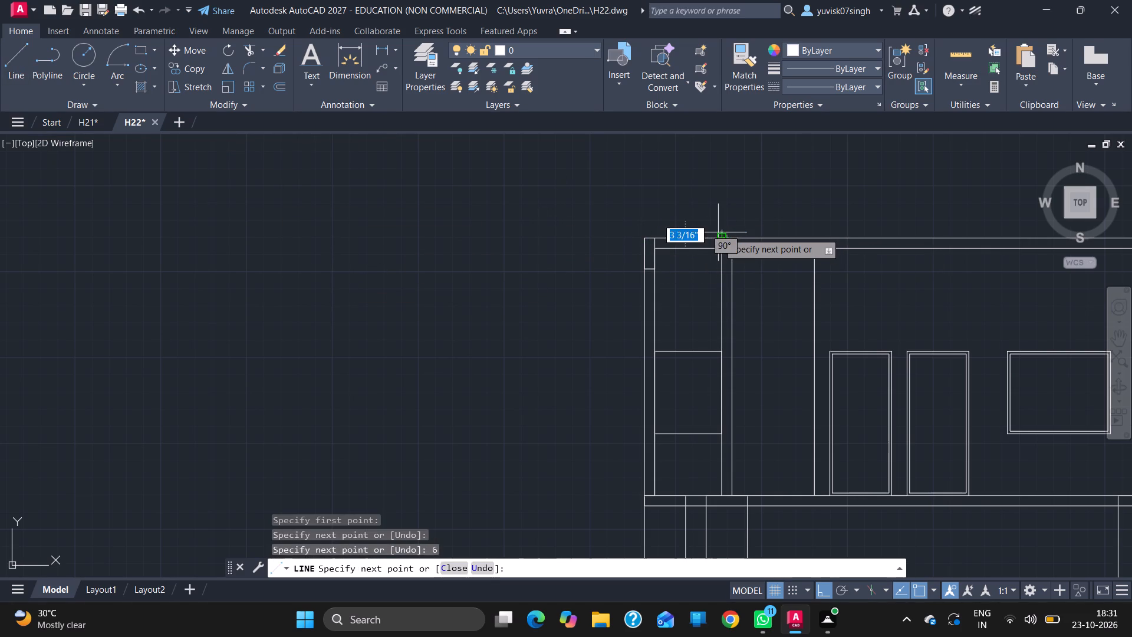
{"action": "type", "text": "1'6"}
{"action": "key", "text": "Return"}
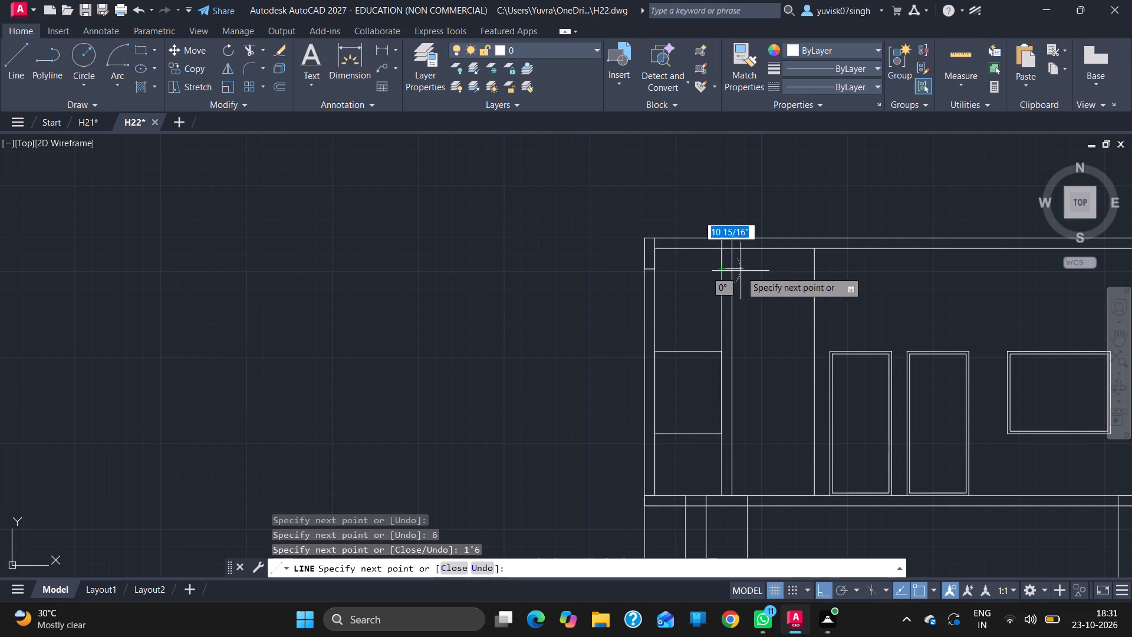
{"action": "left_click", "coordinate": [732, 271]}
{"action": "key", "text": "Escape"}
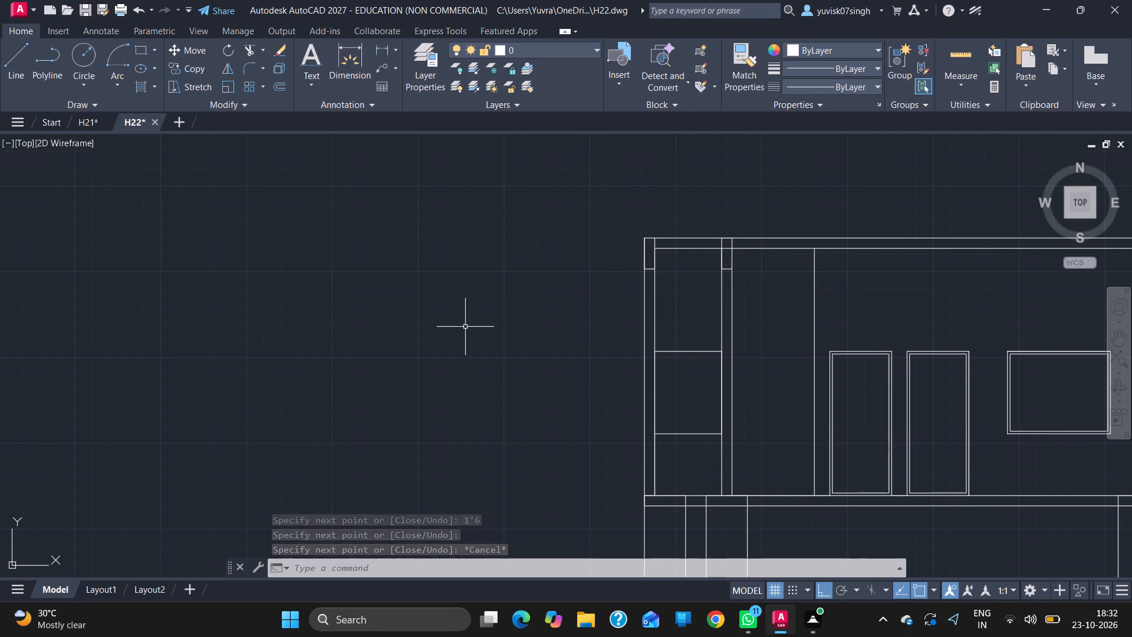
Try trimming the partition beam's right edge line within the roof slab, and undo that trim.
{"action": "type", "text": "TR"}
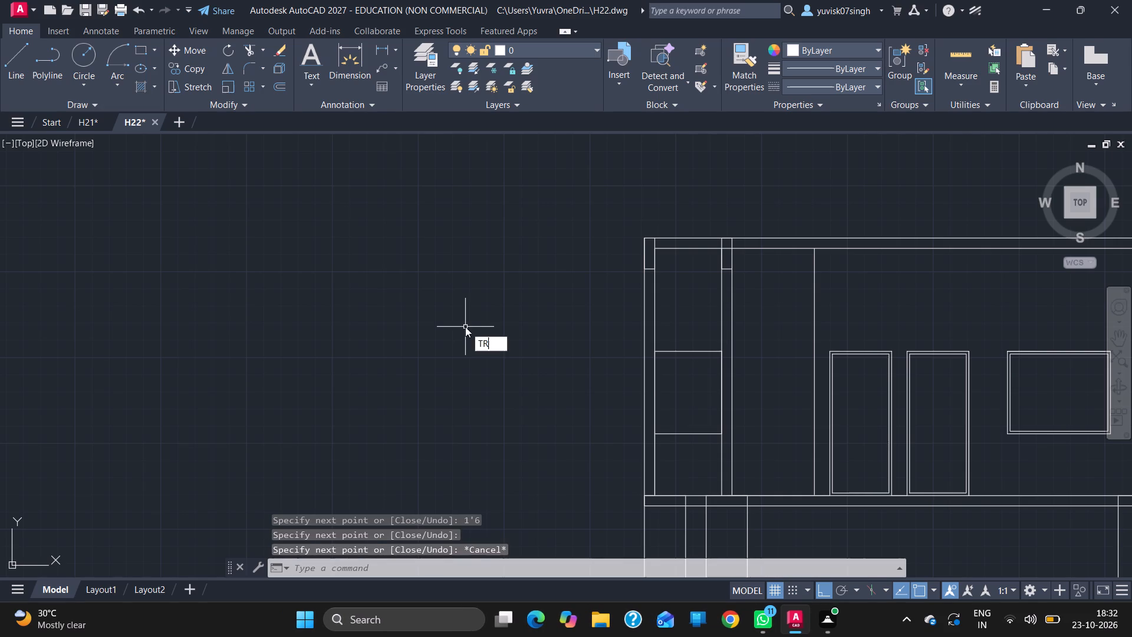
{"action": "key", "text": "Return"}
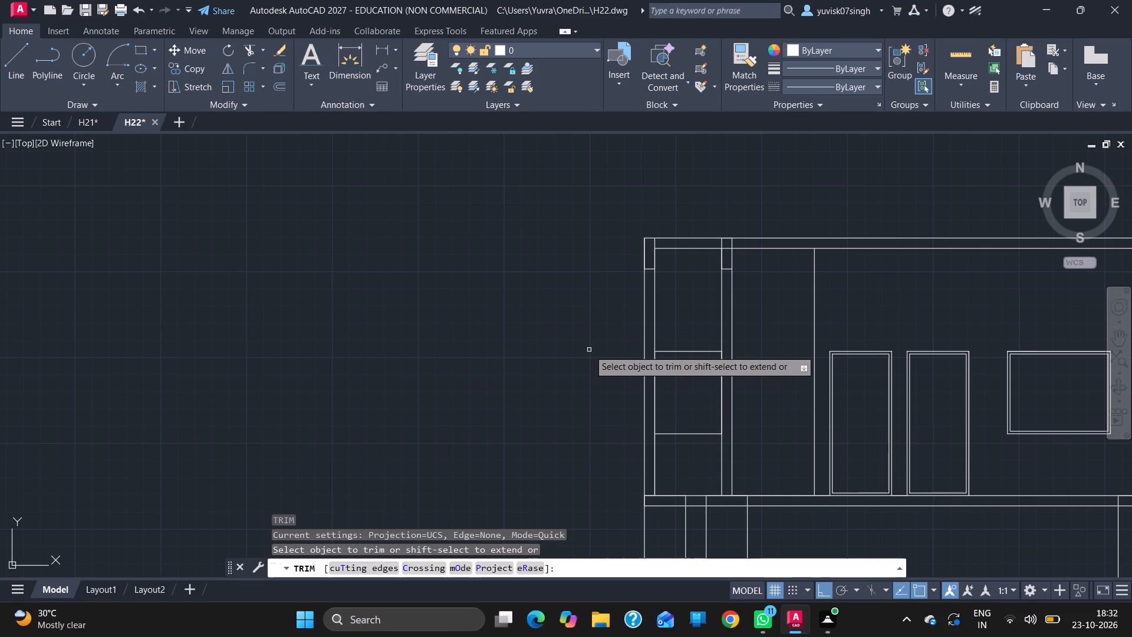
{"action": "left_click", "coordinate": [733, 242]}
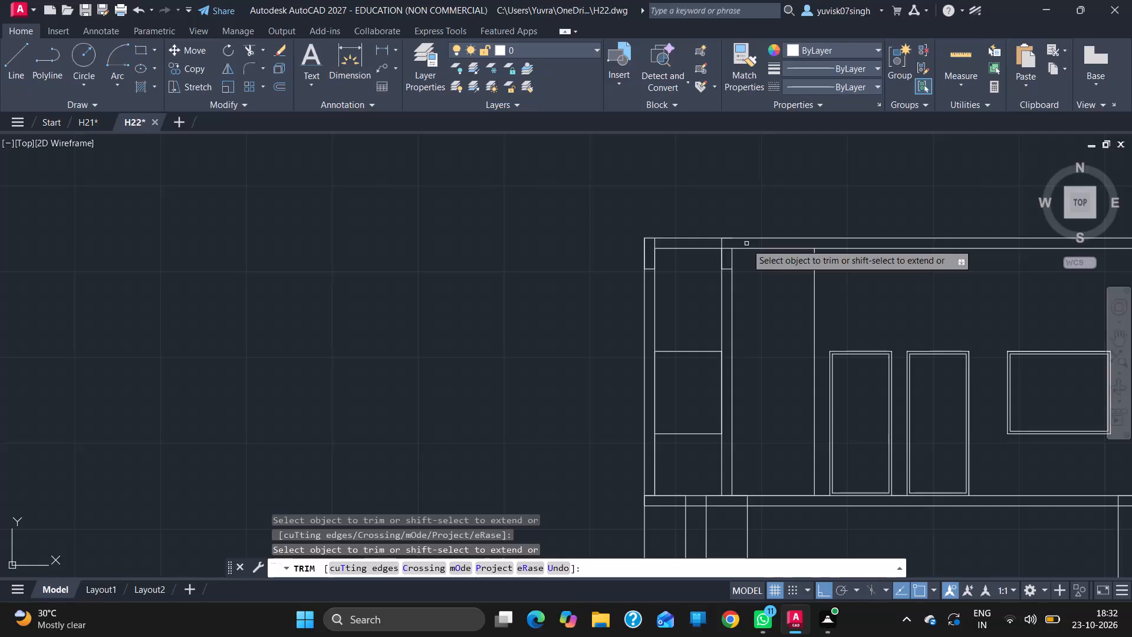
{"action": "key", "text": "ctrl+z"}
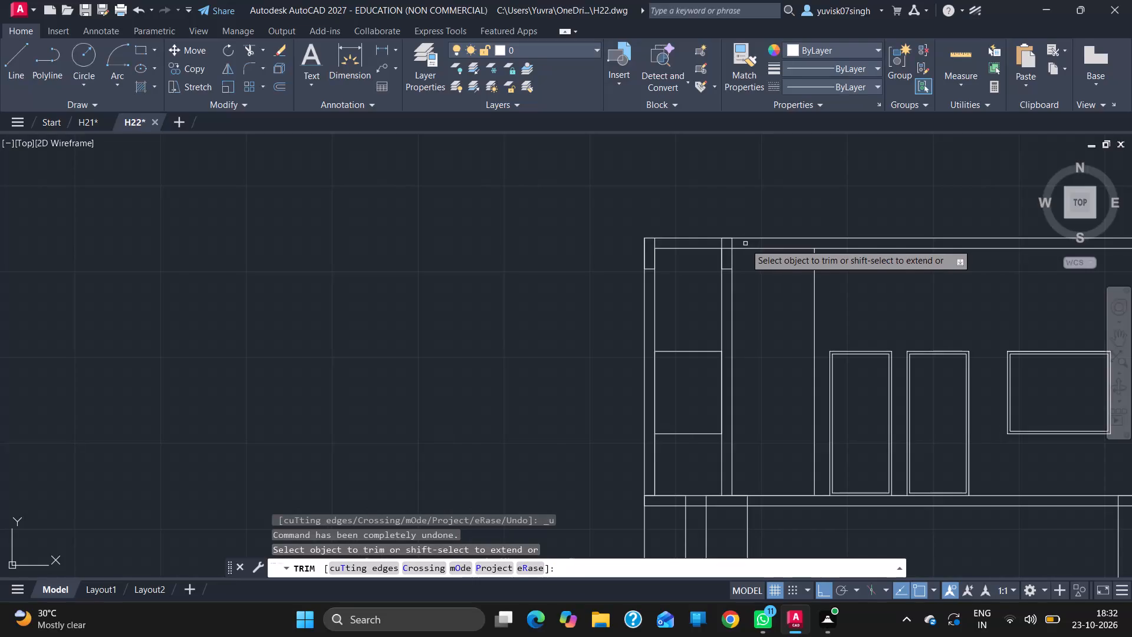
Trim the roof slab's lower line inside the partition beam and the beam's right edge line within the slab.
{"action": "left_click", "coordinate": [728, 248]}
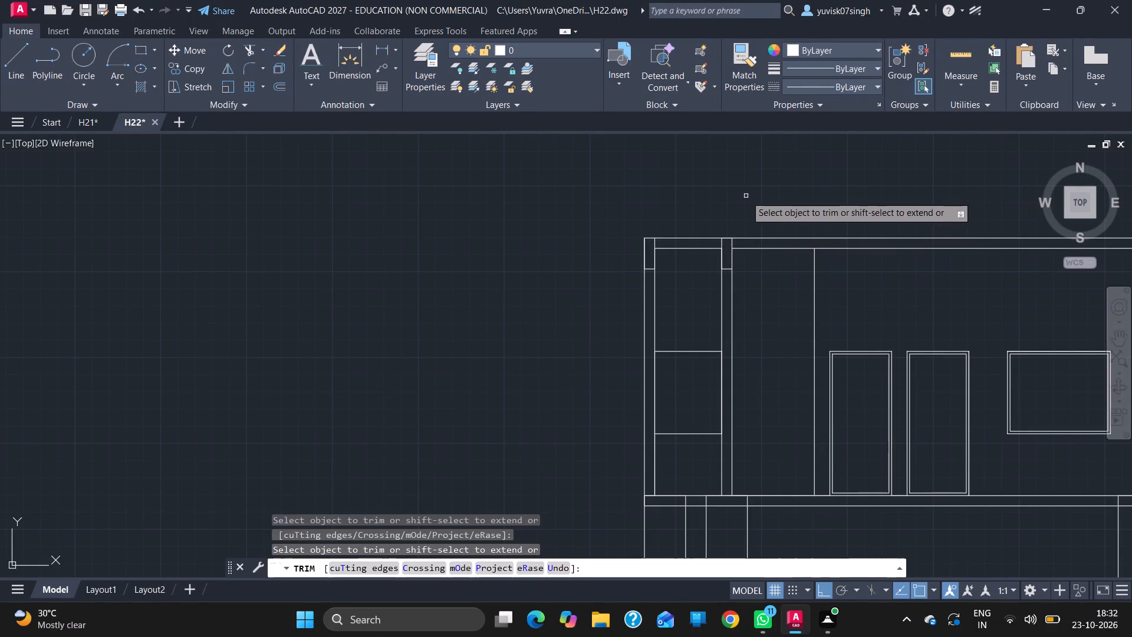
{"action": "scroll", "coordinate": [699, 303], "scroll_direction": "down", "scroll_amount": 1, "text": "ctrl"}
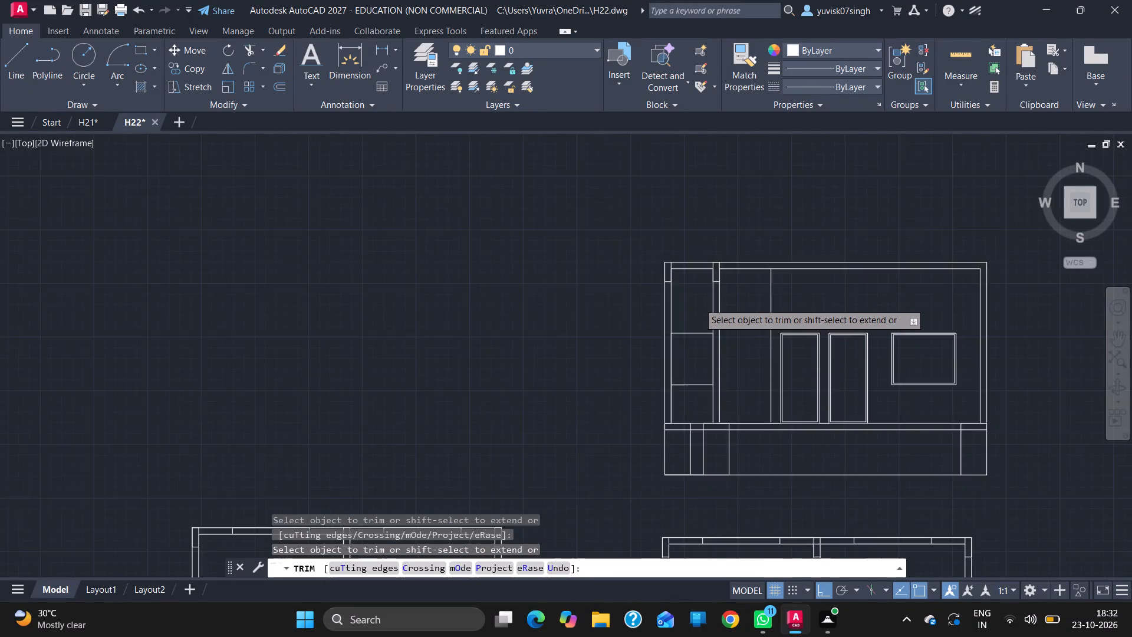
{"action": "scroll", "coordinate": [699, 303], "scroll_direction": "down", "scroll_amount": 1, "text": "ctrl"}
{"action": "scroll", "coordinate": [737, 284], "scroll_direction": "up", "scroll_amount": 1, "text": "ctrl"}
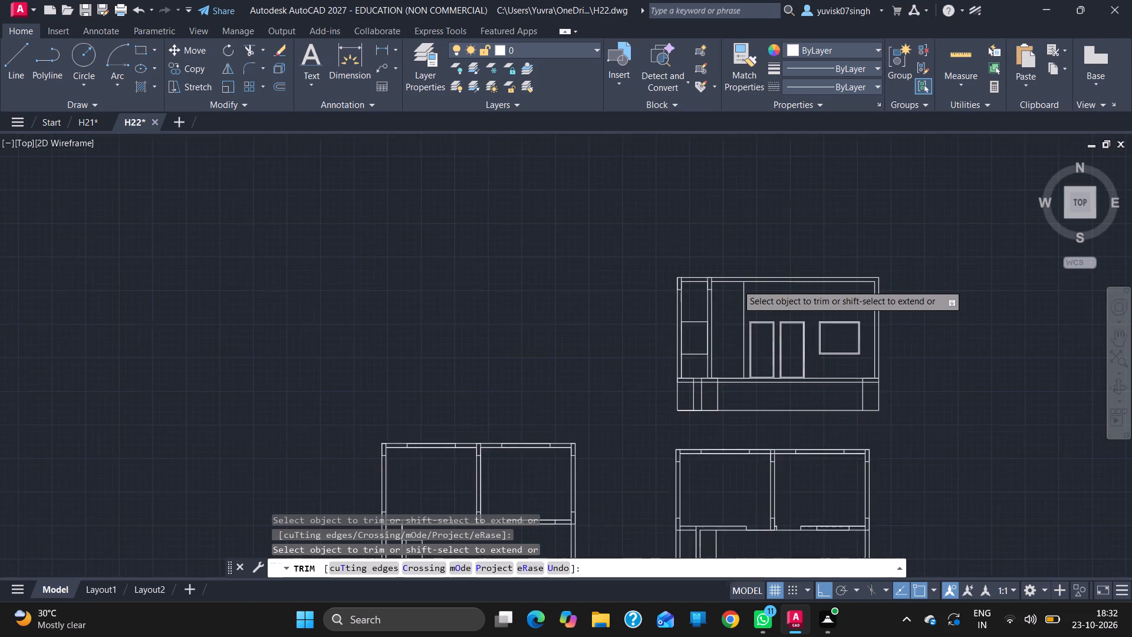
{"action": "left_click", "coordinate": [694, 275]}
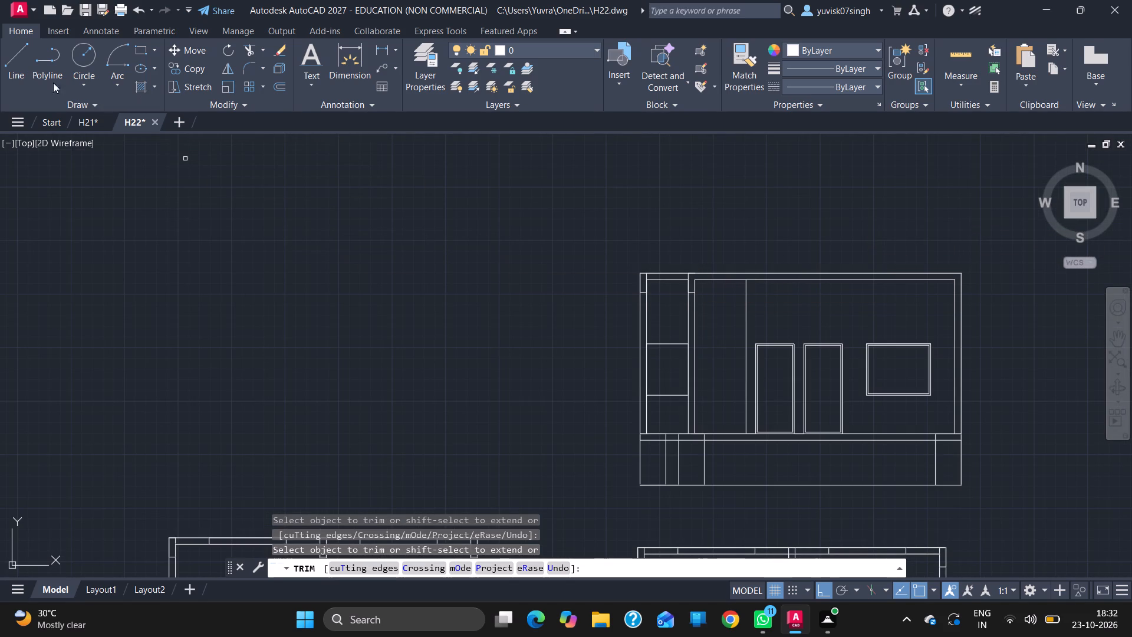
Draw a beam outline 1'6" deep across the 6" right outer wall, starting from the section's top-right outer corner.
{"action": "left_click", "coordinate": [5, 57]}
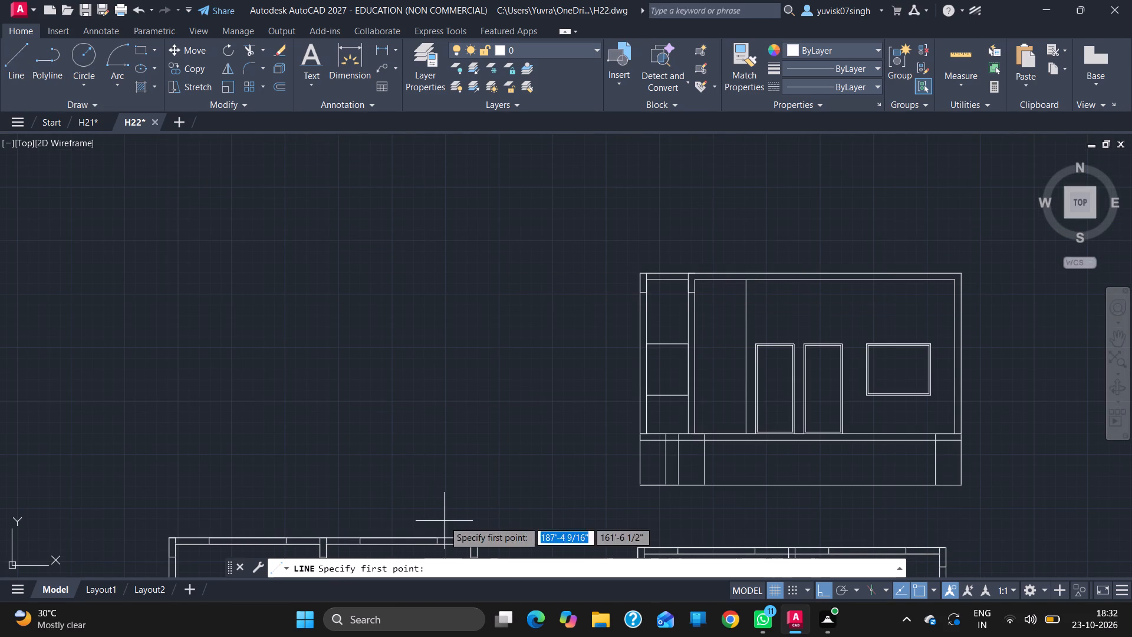
{"action": "left_click", "coordinate": [959, 272]}
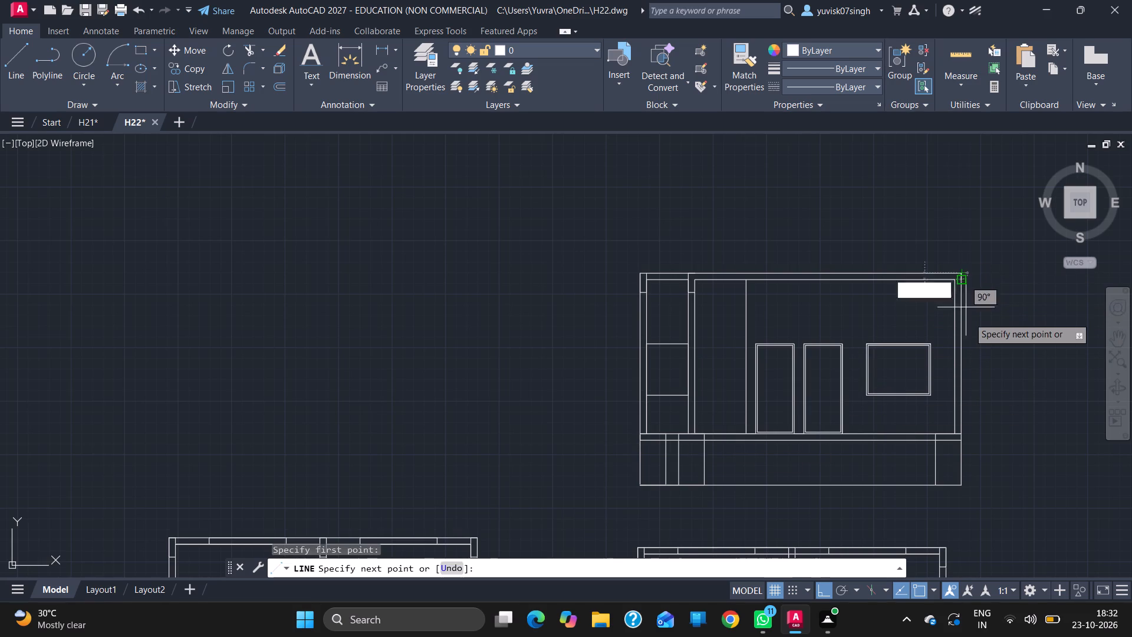
{"action": "type", "text": "1'6"}
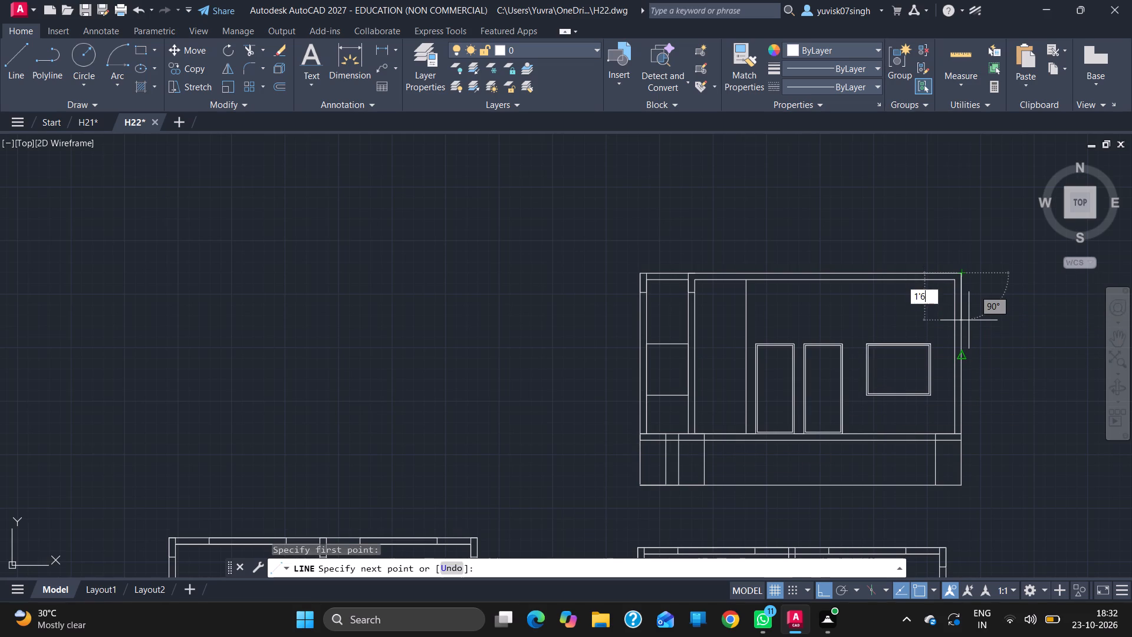
{"action": "key", "text": "Return"}
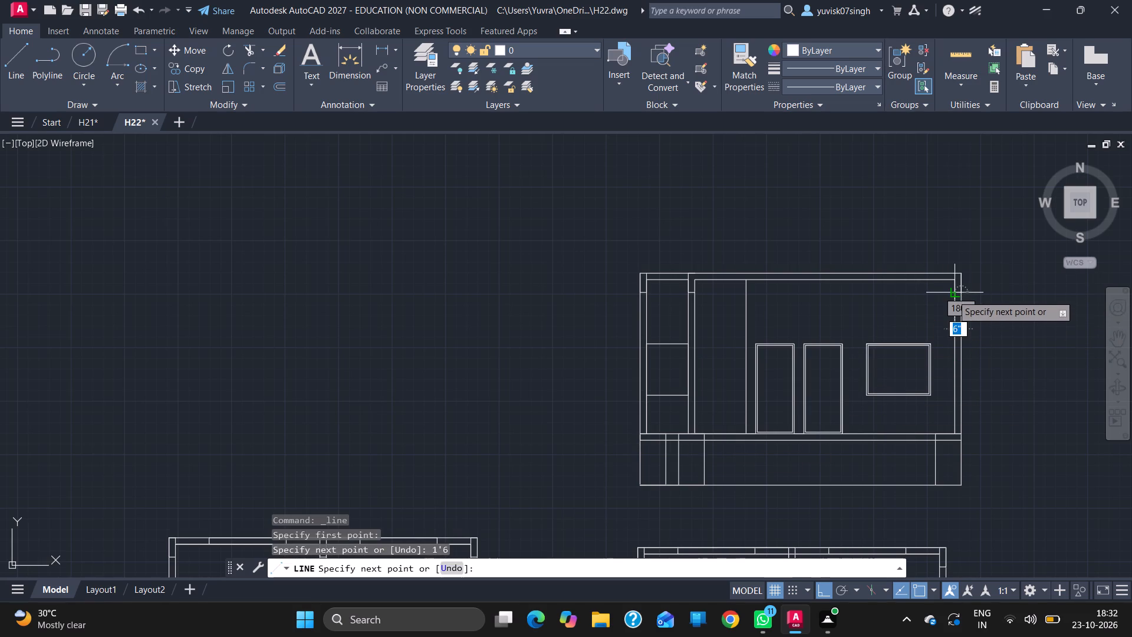
{"action": "left_click", "coordinate": [953, 294]}
{"action": "key", "text": "Escape"}
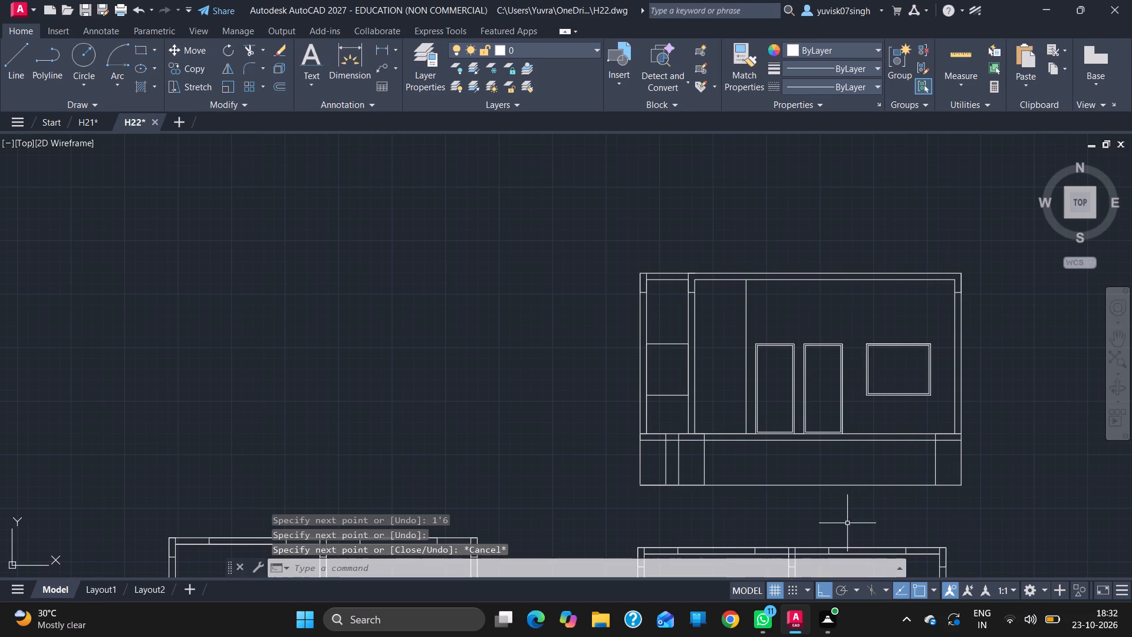
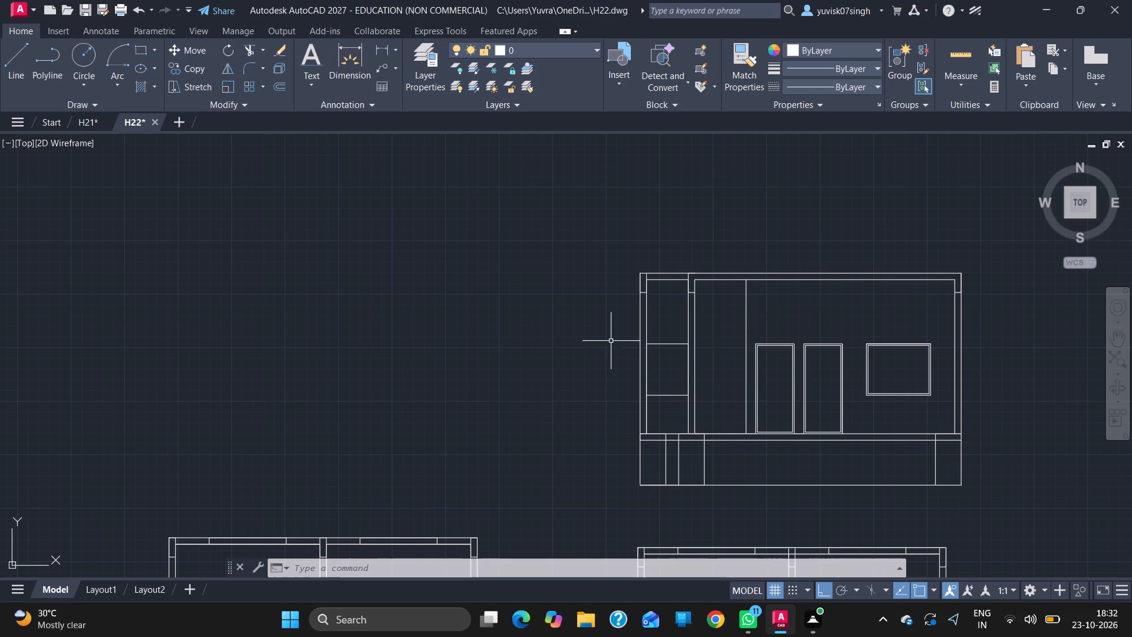
Offset the top, bottom and side lines of the left bay's window opening inward by 1 1/2" to form its frame.
{"action": "key", "text": "o"}
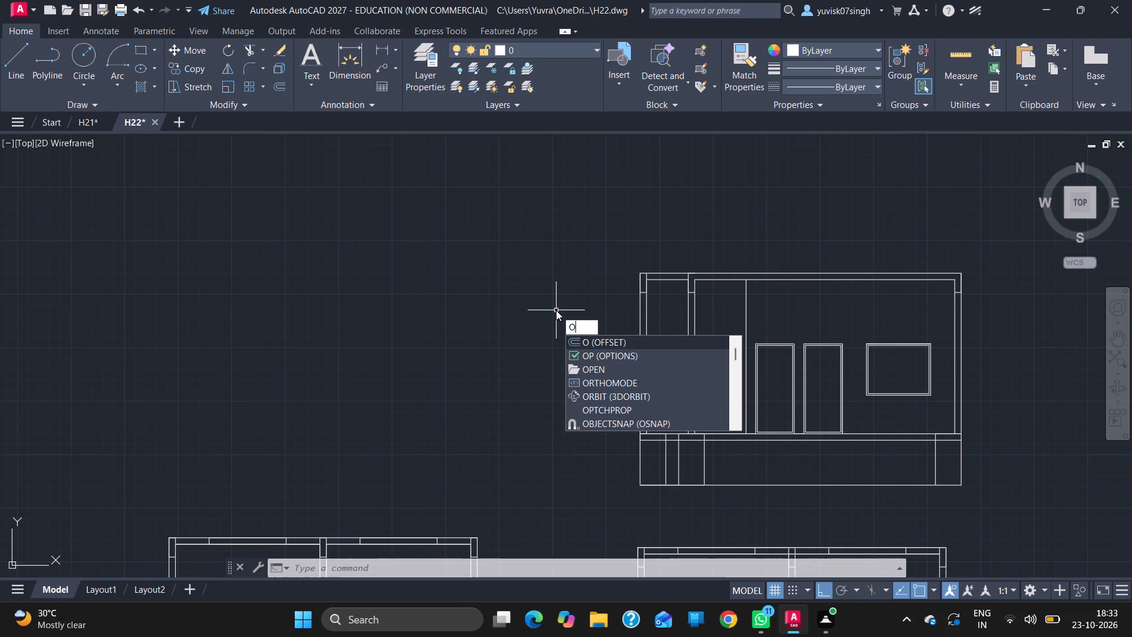
{"action": "key", "text": "Return"}
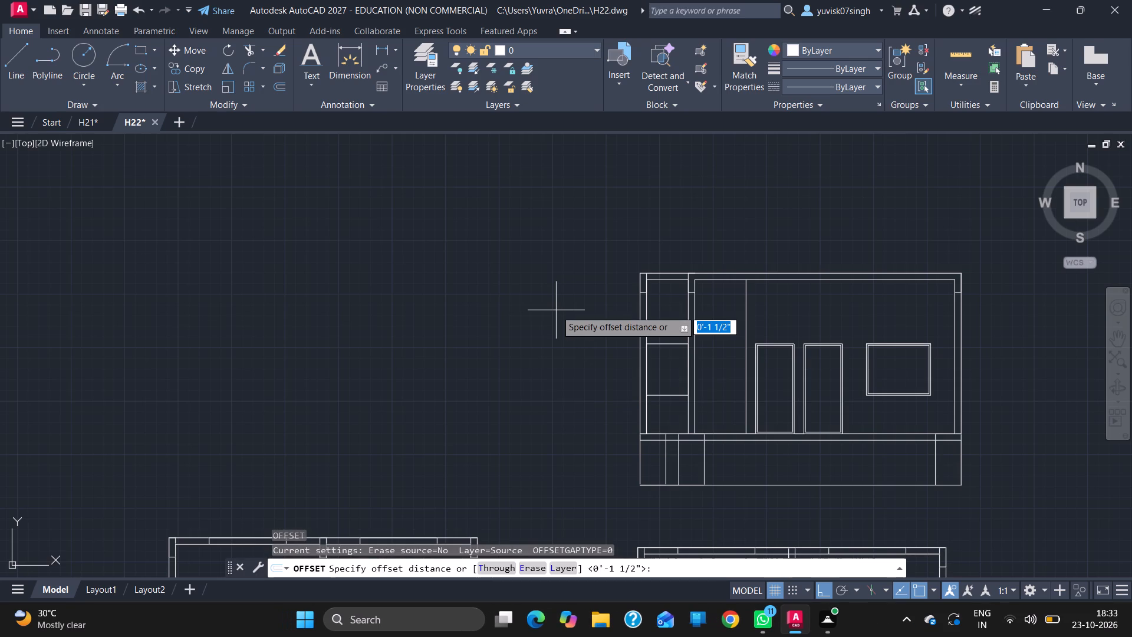
{"action": "key", "text": "Return"}
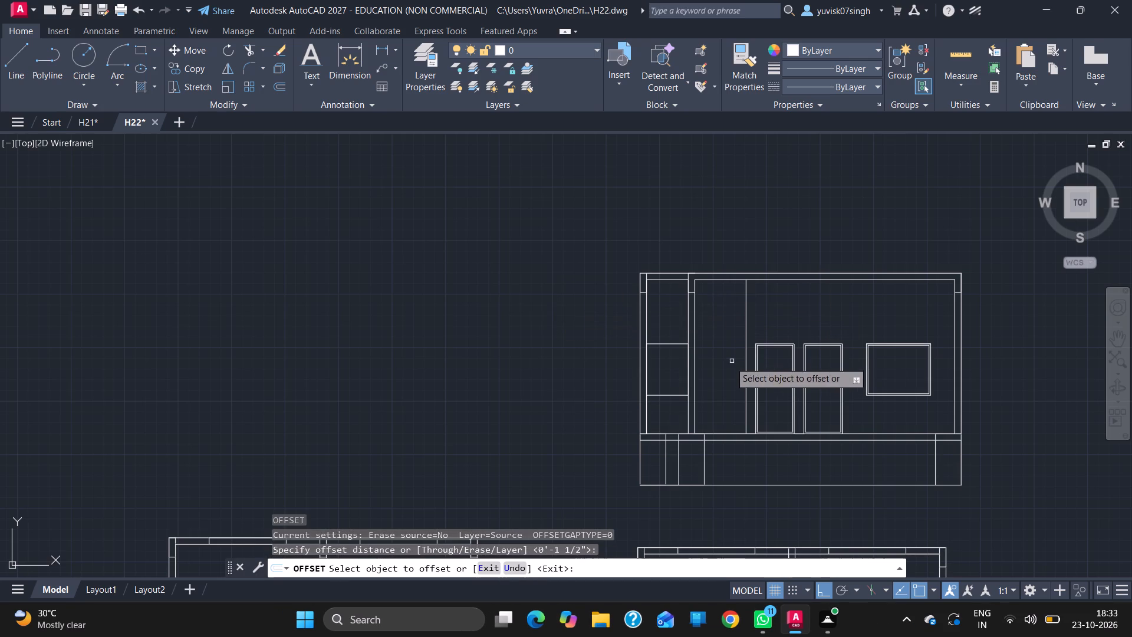
{"action": "left_click", "coordinate": [660, 344]}
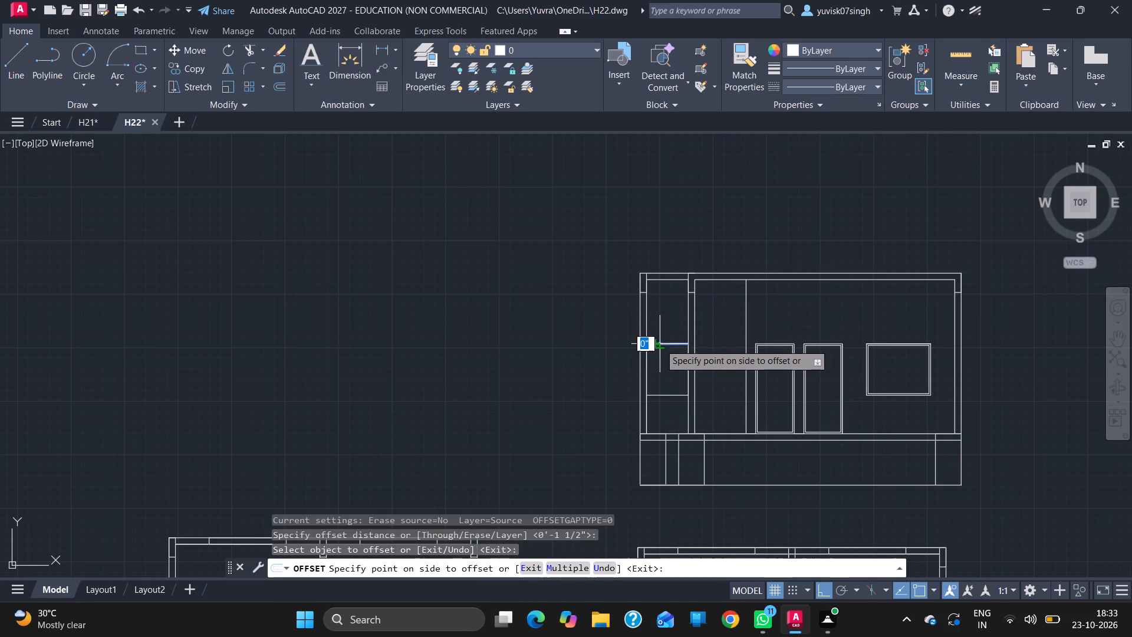
{"action": "left_click", "coordinate": [659, 358]}
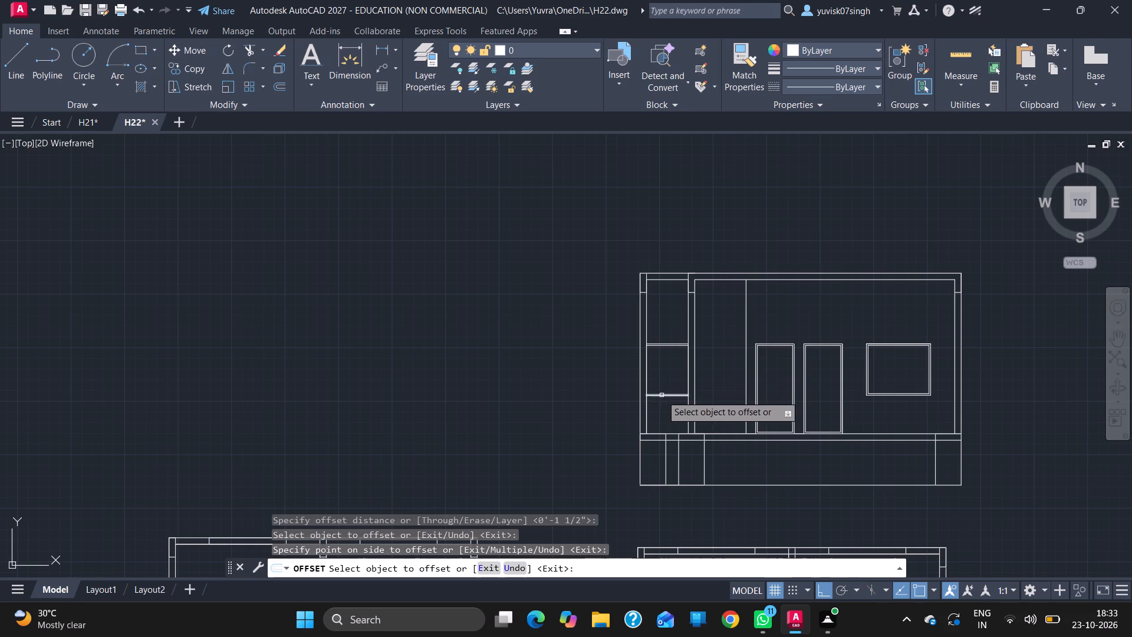
{"action": "left_click_drag", "start_coordinate": [662, 395], "coordinate": [661, 376]}
{"action": "left_click_drag", "start_coordinate": [661, 376], "coordinate": [646, 374]}
{"action": "left_click", "coordinate": [646, 374]}
{"action": "left_click", "coordinate": [659, 374]}
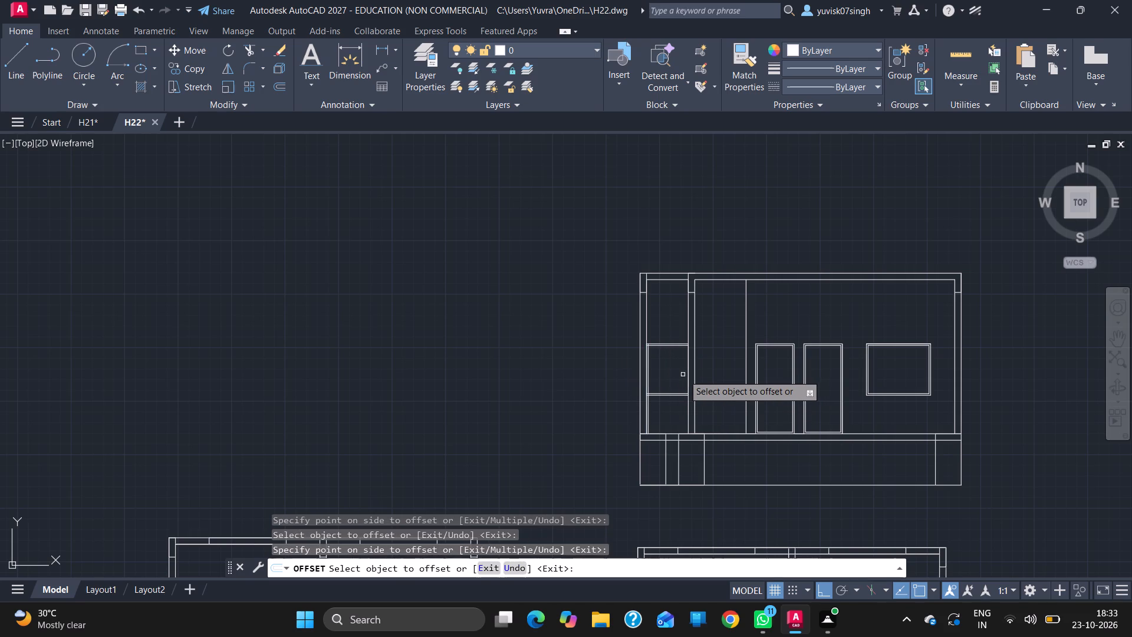
{"action": "left_click", "coordinate": [686, 375]}
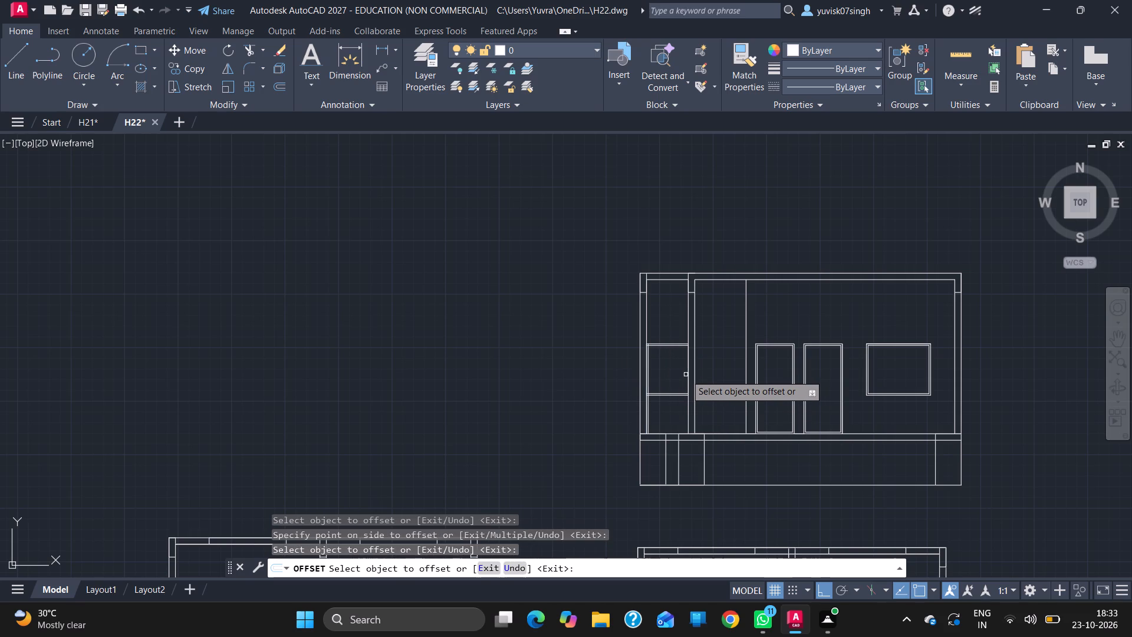
{"action": "left_click_drag", "start_coordinate": [687, 375], "coordinate": [662, 378]}
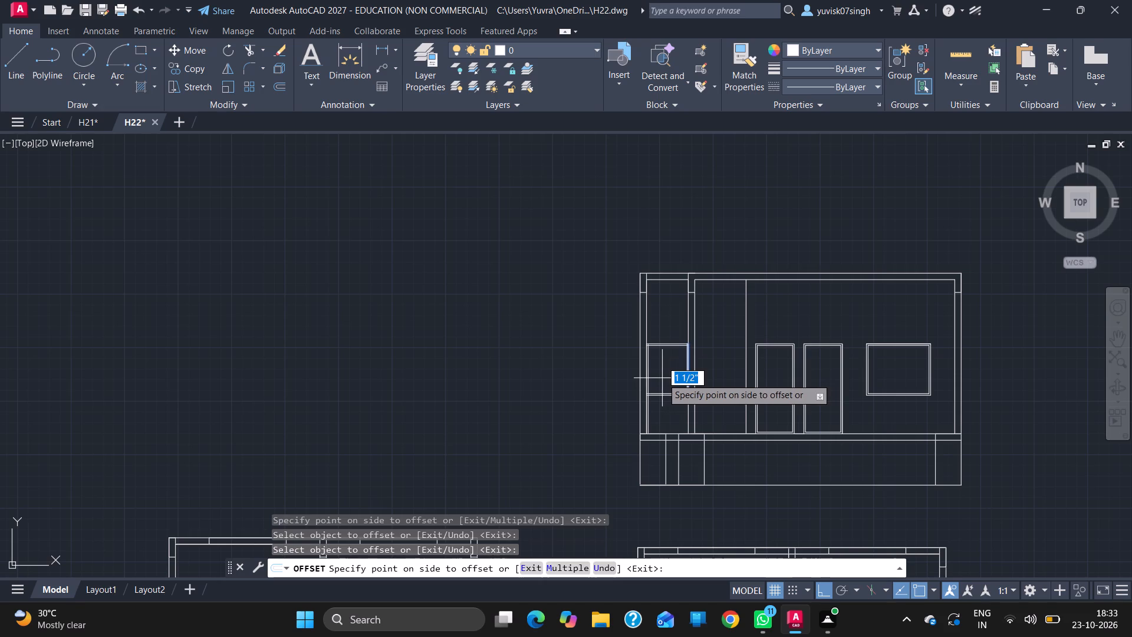
{"action": "left_click", "coordinate": [662, 378]}
{"action": "scroll", "coordinate": [663, 409], "scroll_direction": "up", "scroll_amount": 2, "text": "ctrl"}
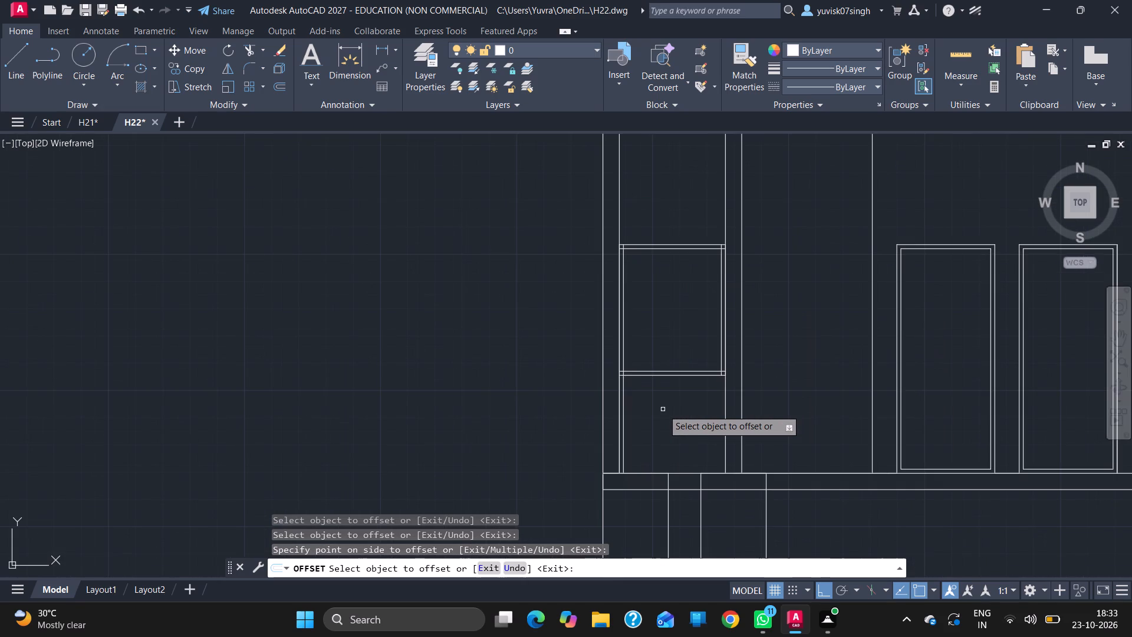
{"action": "key", "text": "Escape"}
Trim the left bay window's inner frame line below the sill and the overlapping line ends at both lower corners.
{"action": "type", "text": "TR"}
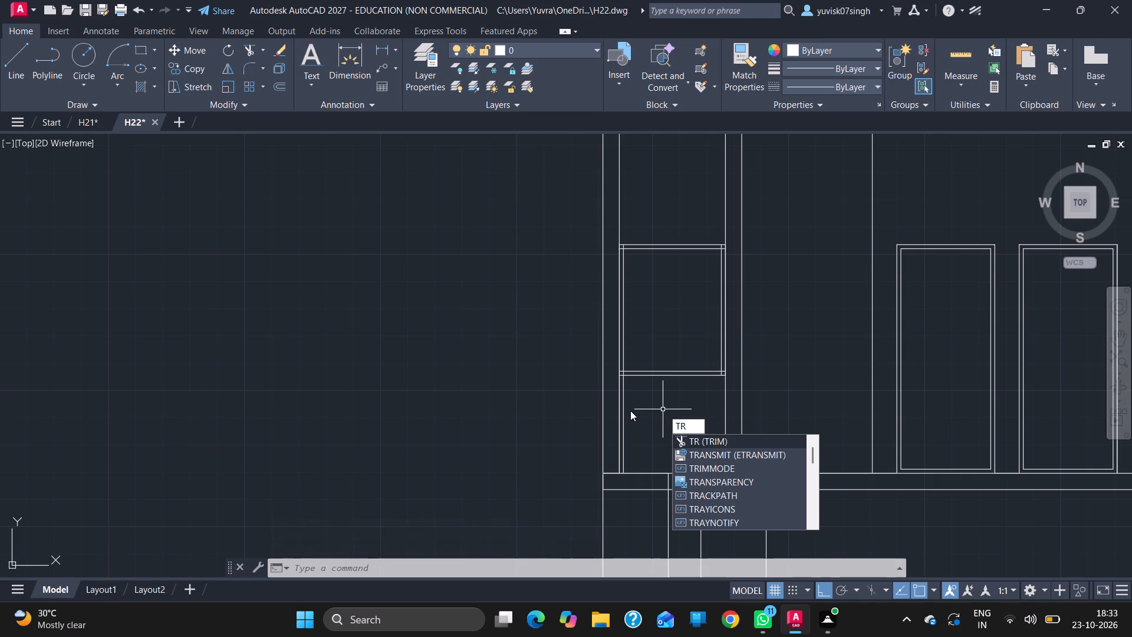
{"action": "key", "text": "Return"}
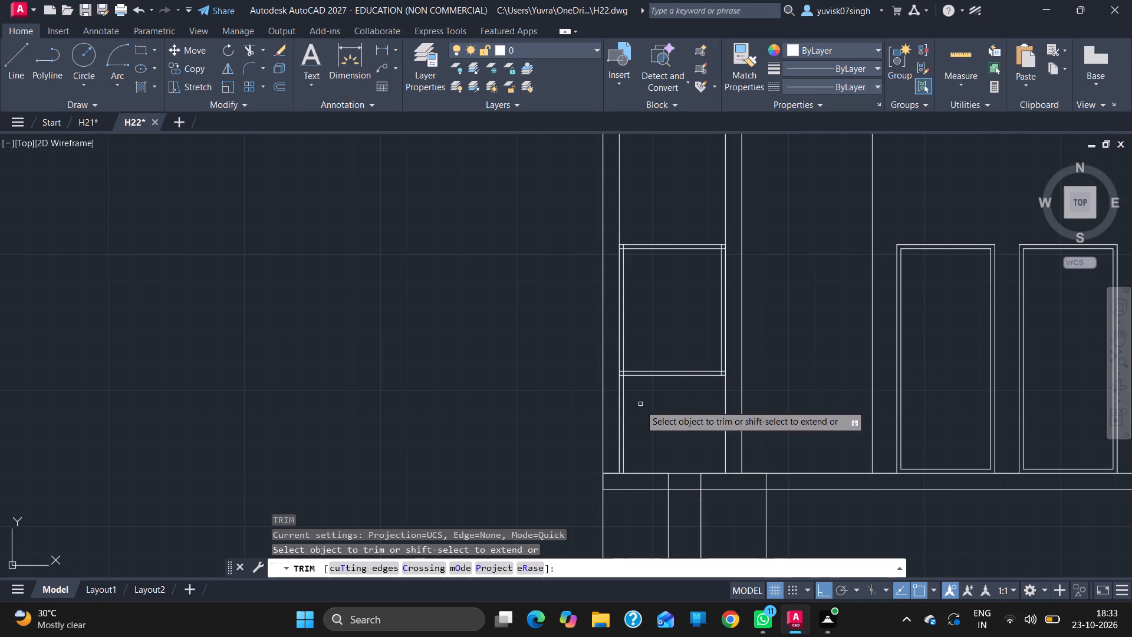
{"action": "left_click", "coordinate": [623, 400]}
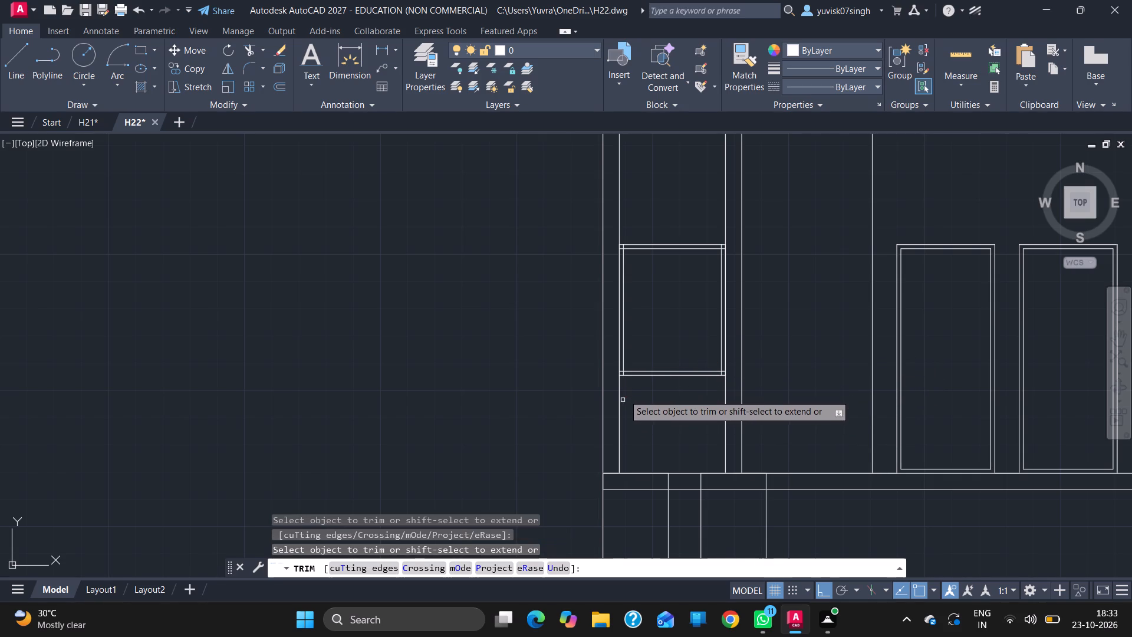
{"action": "scroll", "coordinate": [638, 340], "scroll_direction": "up", "scroll_amount": 3, "text": "ctrl"}
{"action": "left_click_drag", "start_coordinate": [571, 475], "coordinate": [564, 468]}
{"action": "left_click", "coordinate": [564, 468]}
{"action": "left_click", "coordinate": [564, 468]}
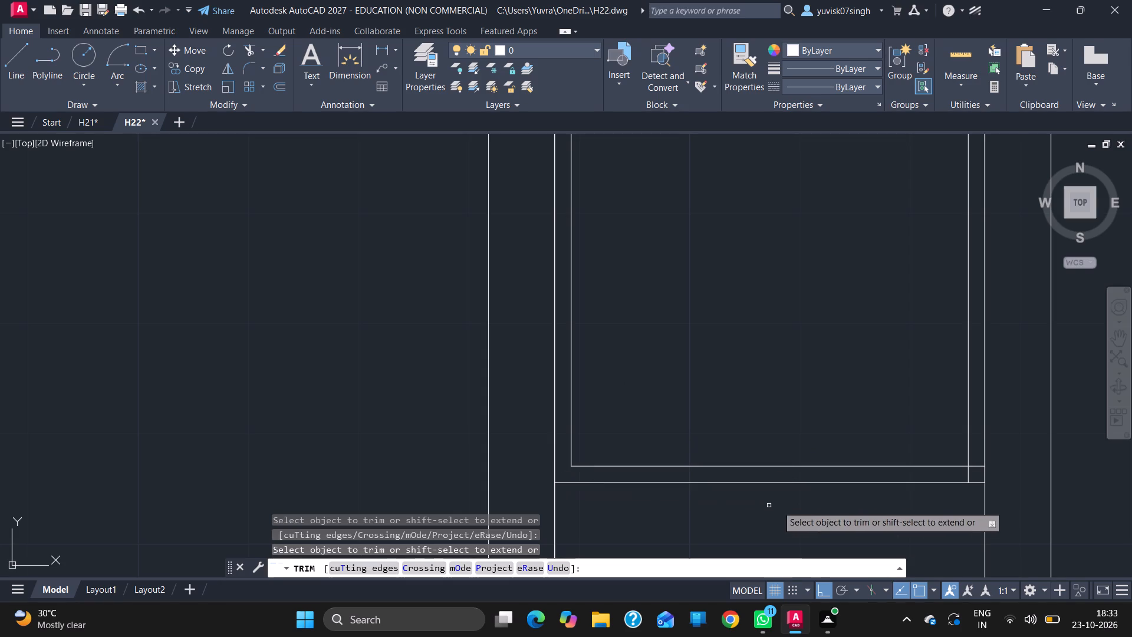
{"action": "left_click_drag", "start_coordinate": [966, 472], "coordinate": [979, 467]}
{"action": "left_click", "coordinate": [979, 467]}
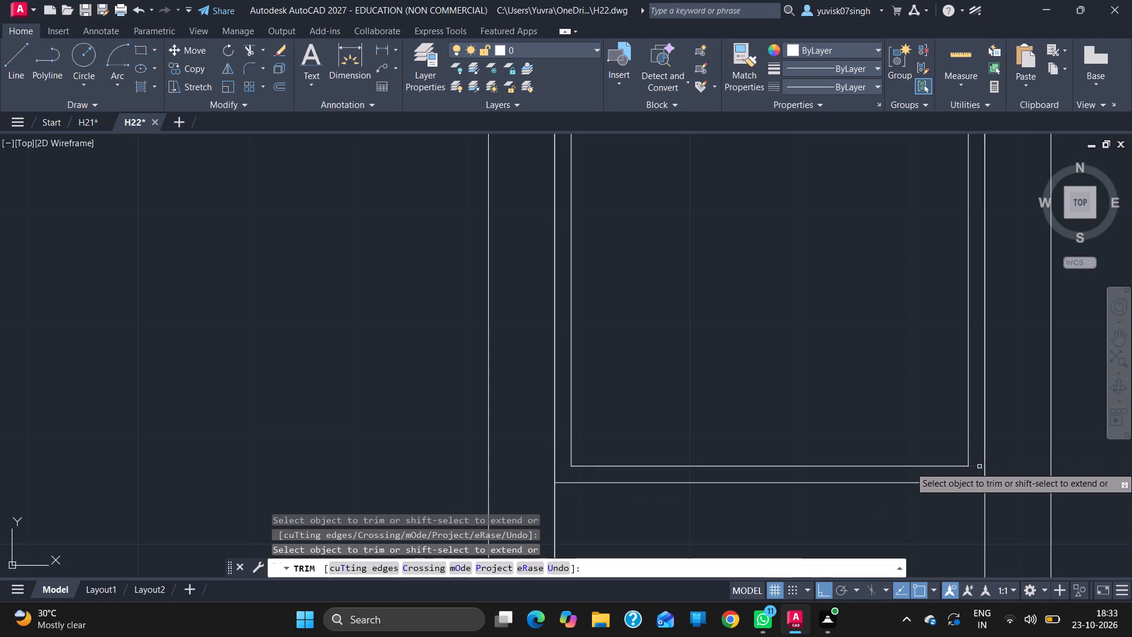
Trim the overlapping inner frame line ends at both upper corners of the left bay's window.
{"action": "scroll", "coordinate": [708, 343], "scroll_direction": "down", "scroll_amount": 4, "text": "ctrl"}
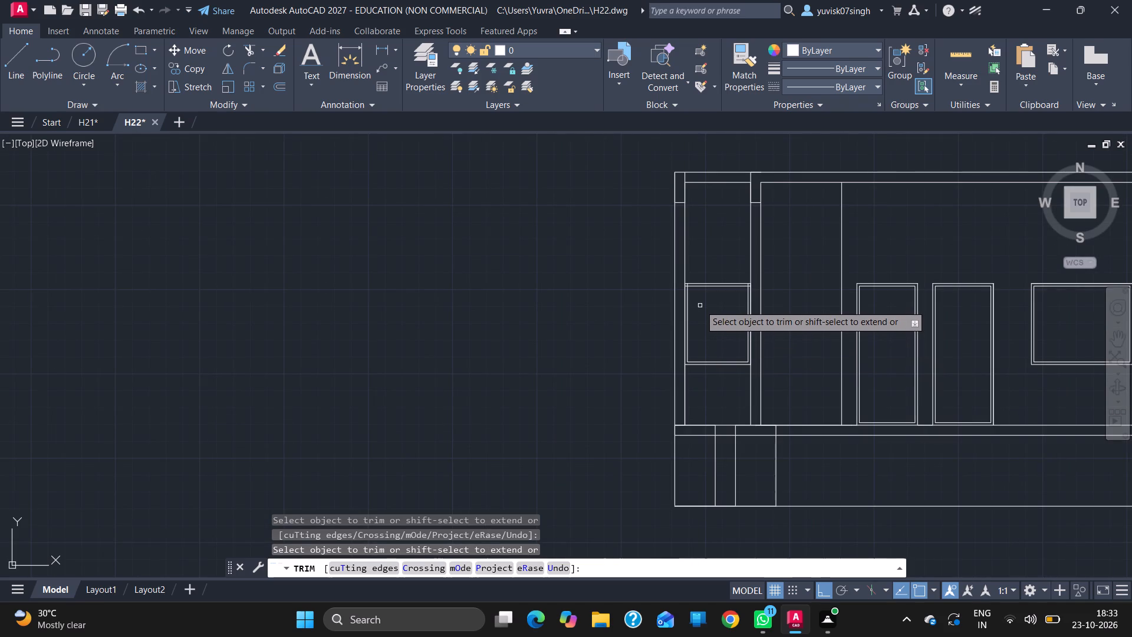
{"action": "scroll", "coordinate": [700, 303], "scroll_direction": "up", "scroll_amount": 3, "text": "ctrl"}
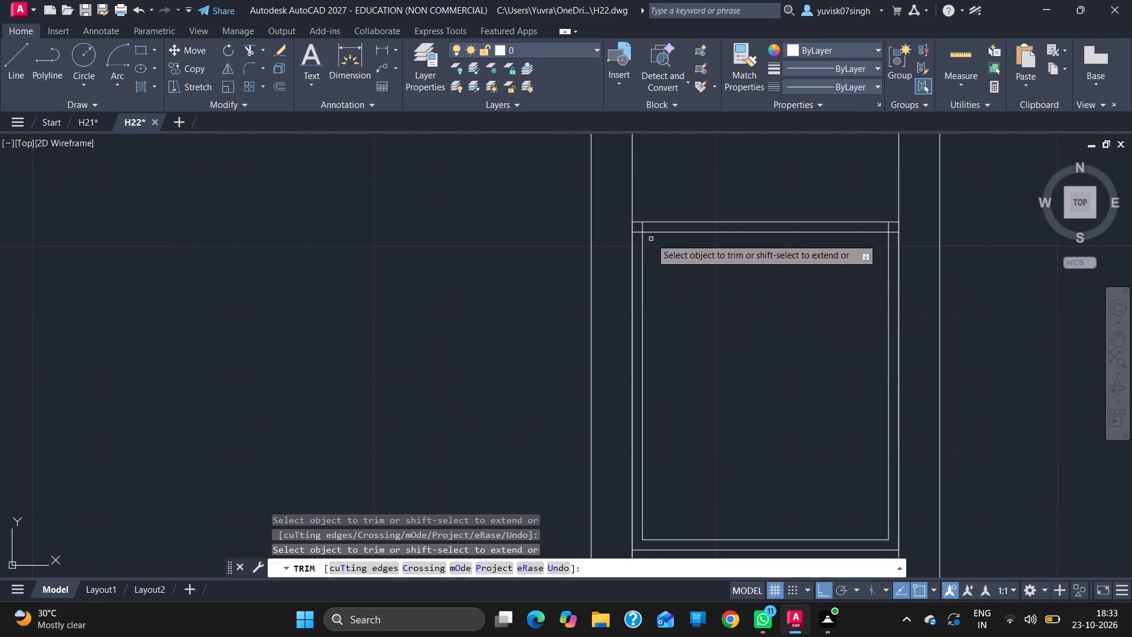
{"action": "left_click", "coordinate": [643, 229]}
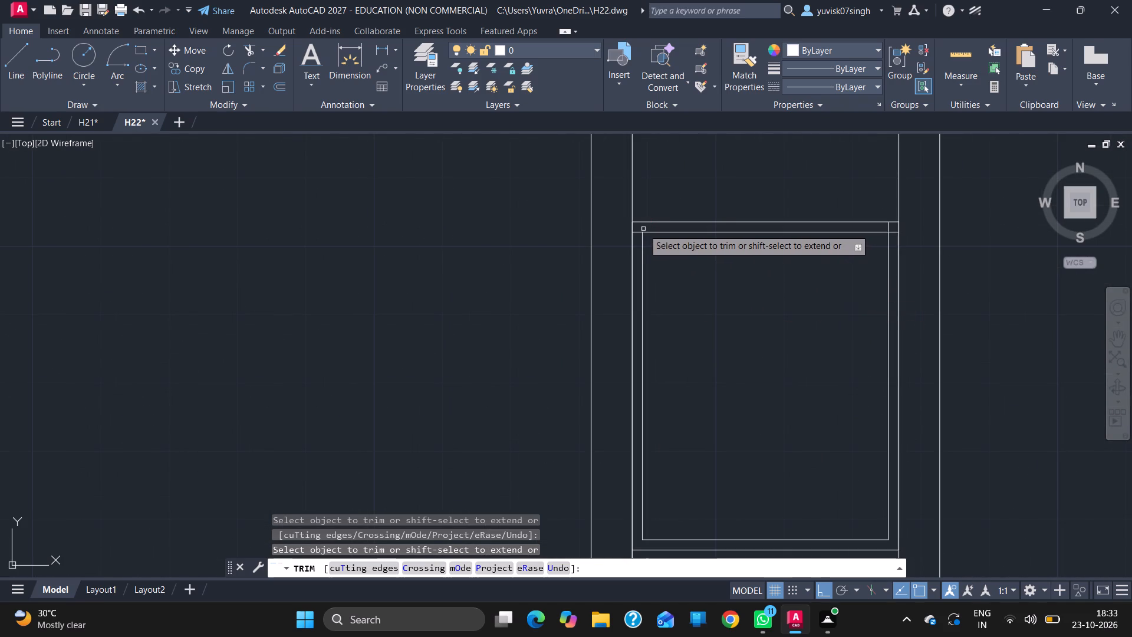
{"action": "left_click", "coordinate": [637, 231]}
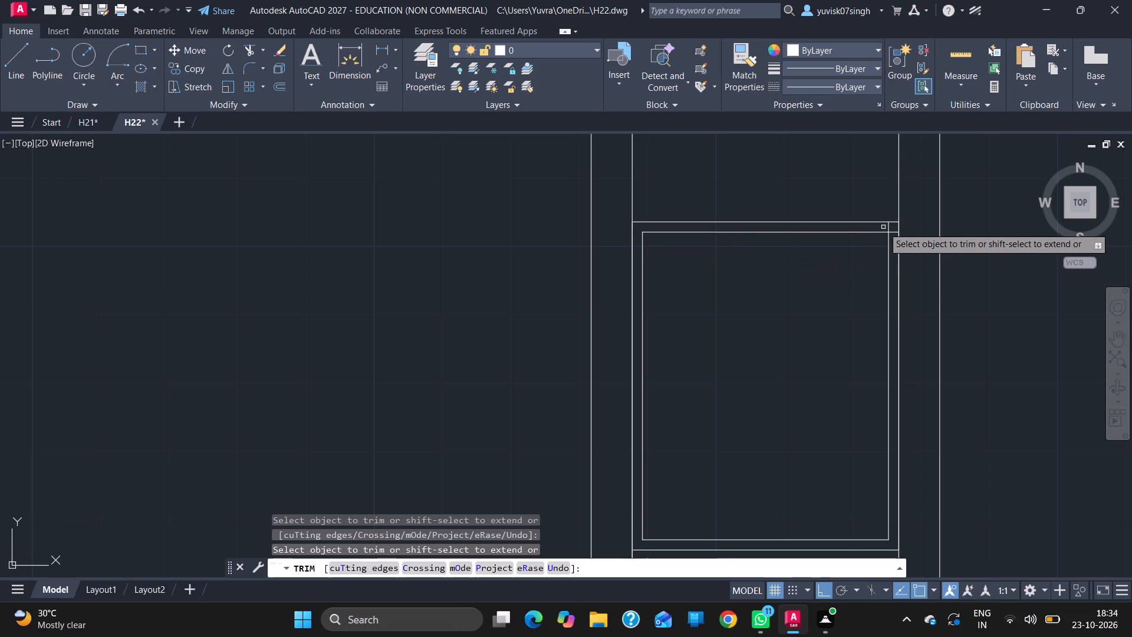
{"action": "left_click", "coordinate": [890, 227]}
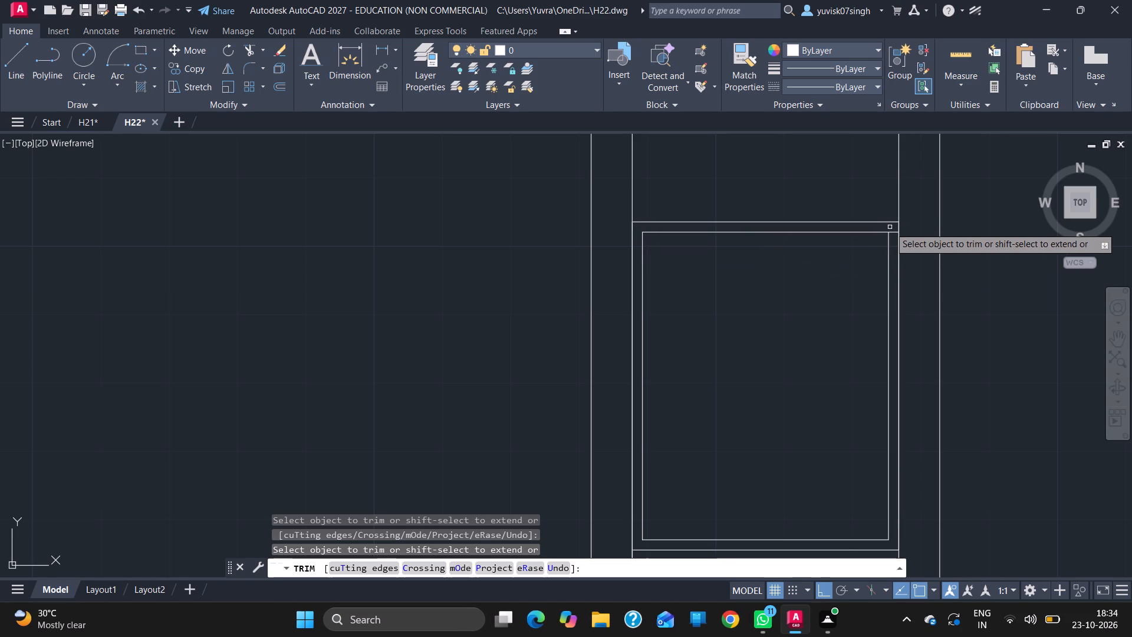
{"action": "left_click", "coordinate": [893, 232]}
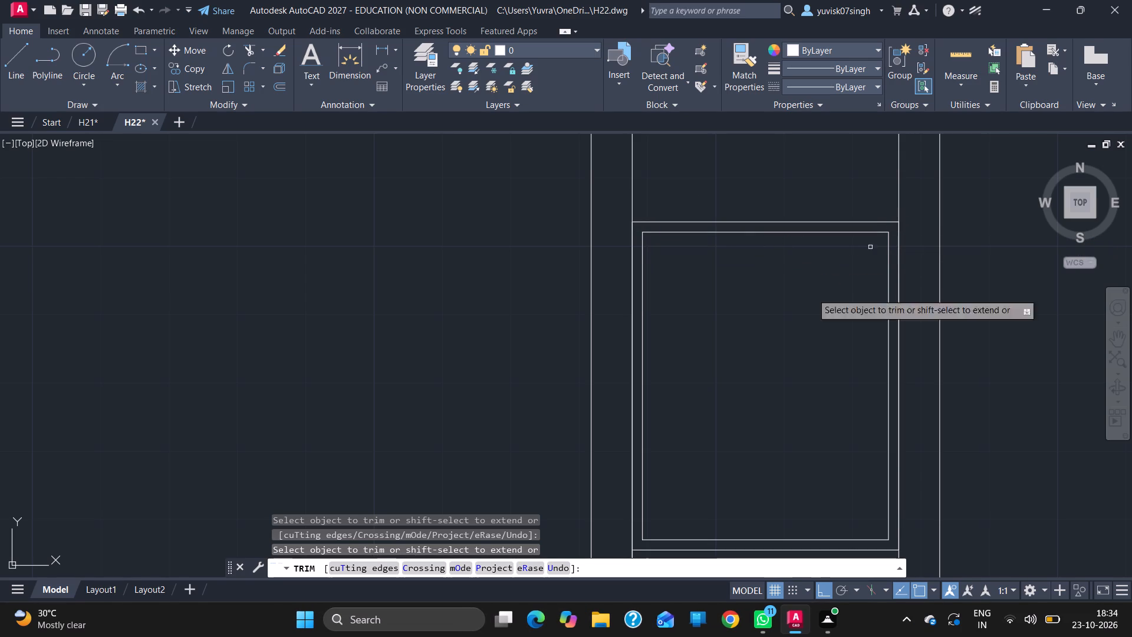
Draw a parapet outline 3' high and 21'-3" long above the roof, from the partition wall's outer face to the right outer corner.
{"action": "scroll", "coordinate": [752, 329], "scroll_direction": "down", "scroll_amount": 4, "text": "ctrl"}
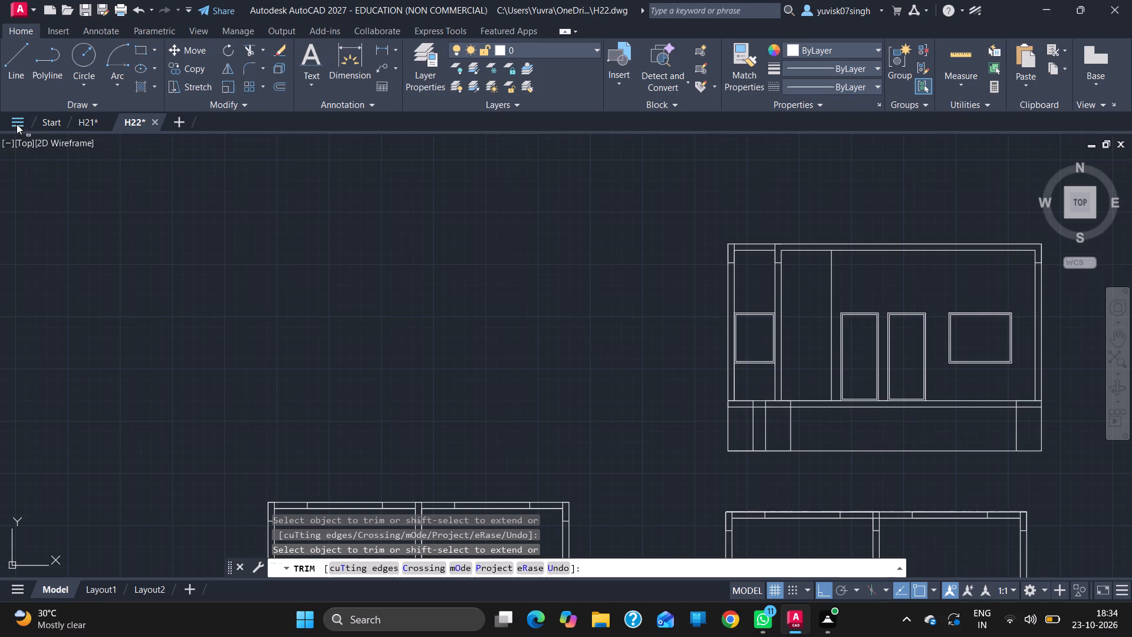
{"action": "left_click", "coordinate": [11, 84]}
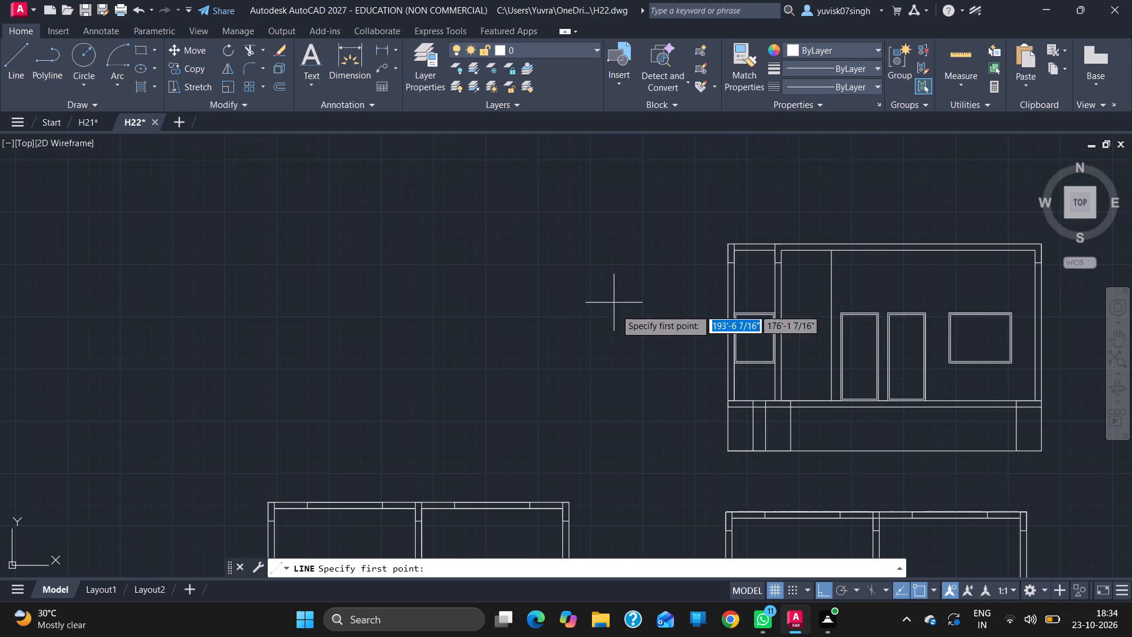
{"action": "left_click", "coordinate": [775, 241]}
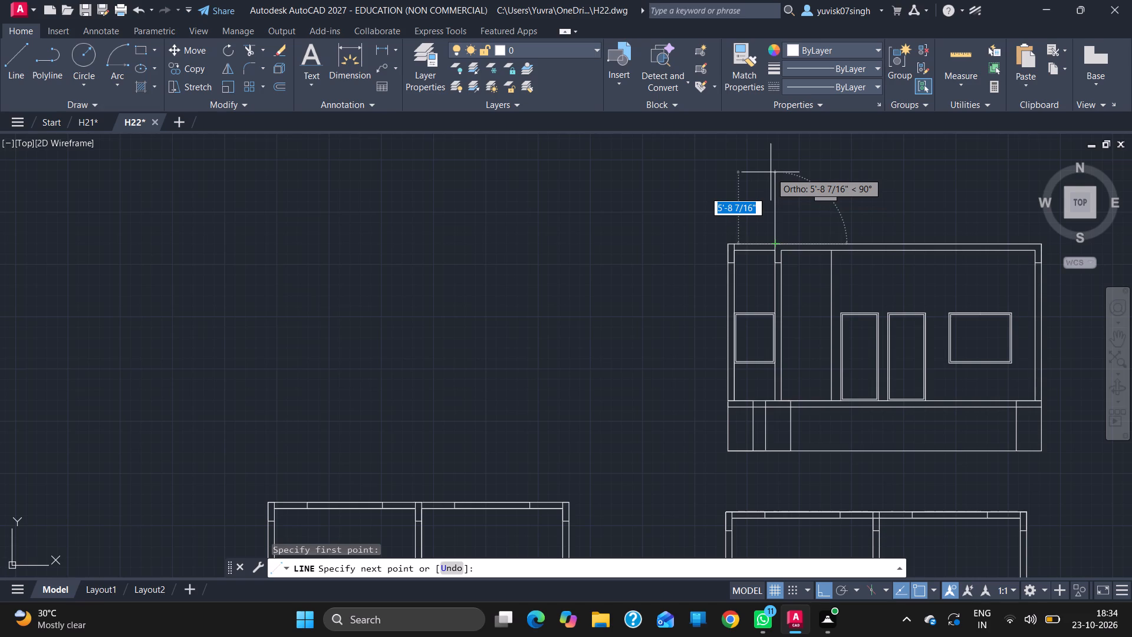
{"action": "key", "text": "3"}
{"action": "key", "text": "apostrophe"}
{"action": "key", "text": "Return"}
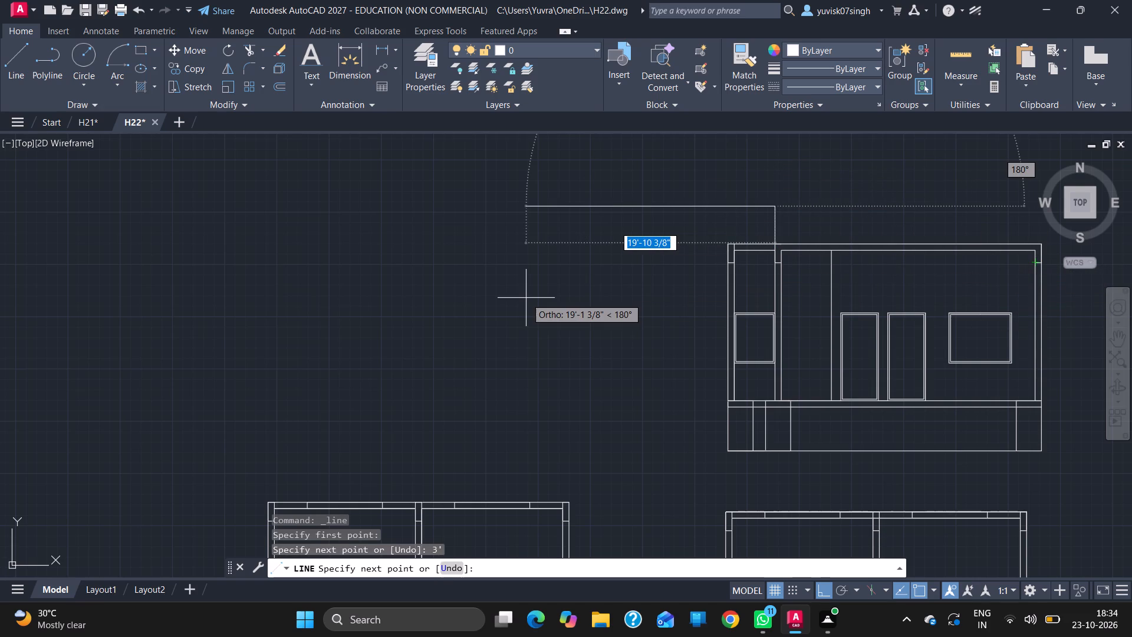
{"action": "scroll", "coordinate": [526, 298], "scroll_direction": "down", "scroll_amount": 1, "text": "ctrl"}
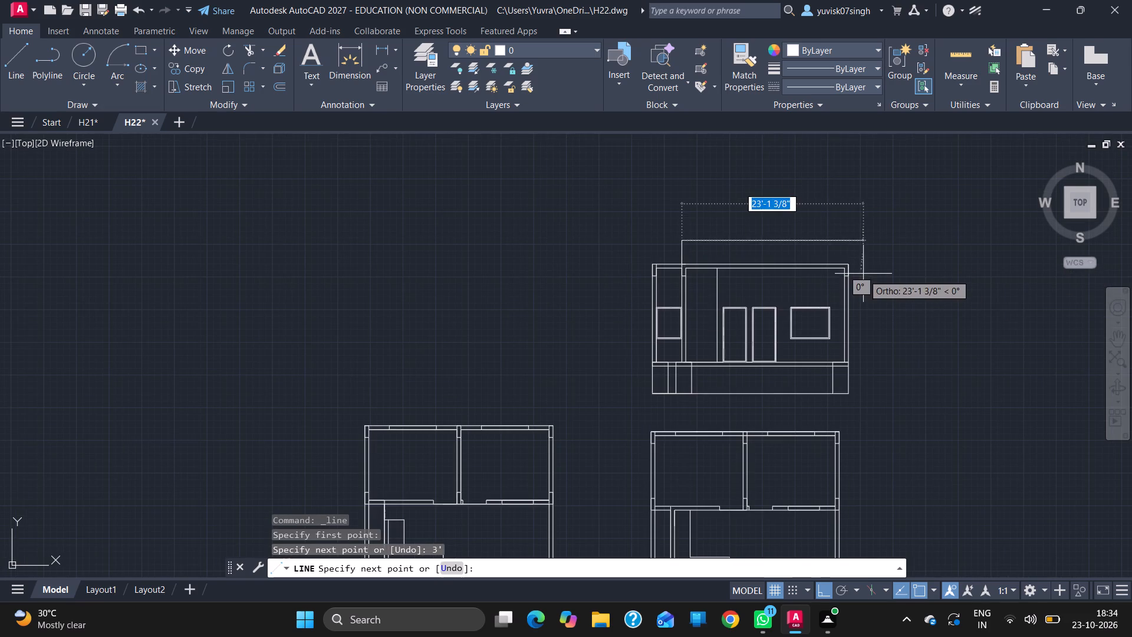
{"action": "scroll", "coordinate": [863, 274], "scroll_direction": "up", "scroll_amount": 4, "text": "ctrl"}
{"action": "scroll", "coordinate": [624, 436], "scroll_direction": "down", "scroll_amount": 1, "text": "ctrl"}
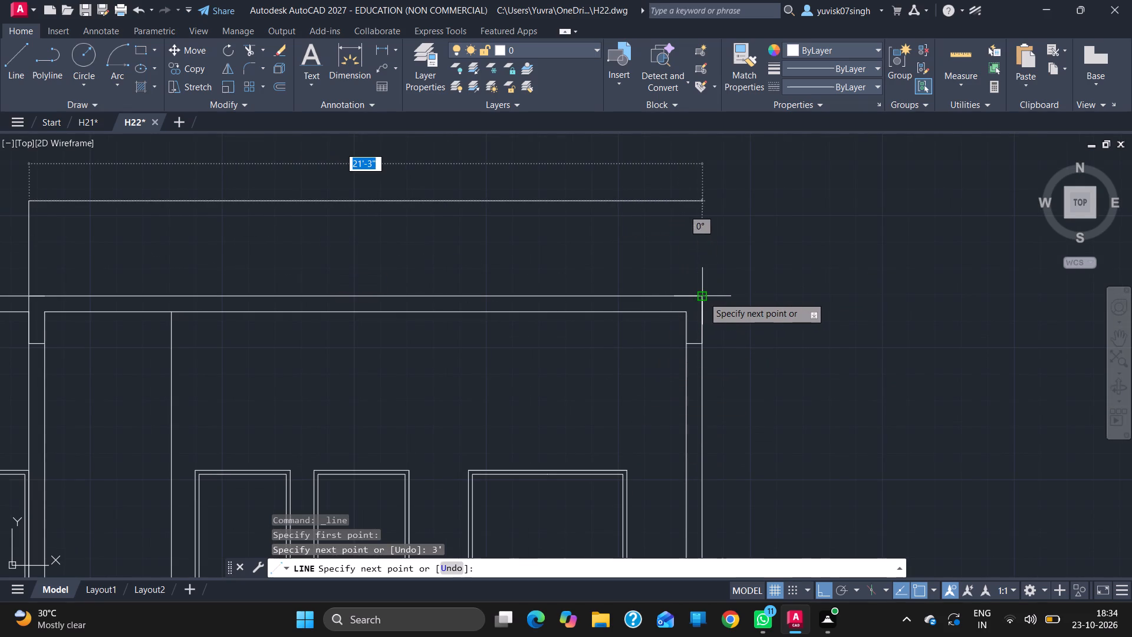
{"action": "left_click", "coordinate": [699, 201]}
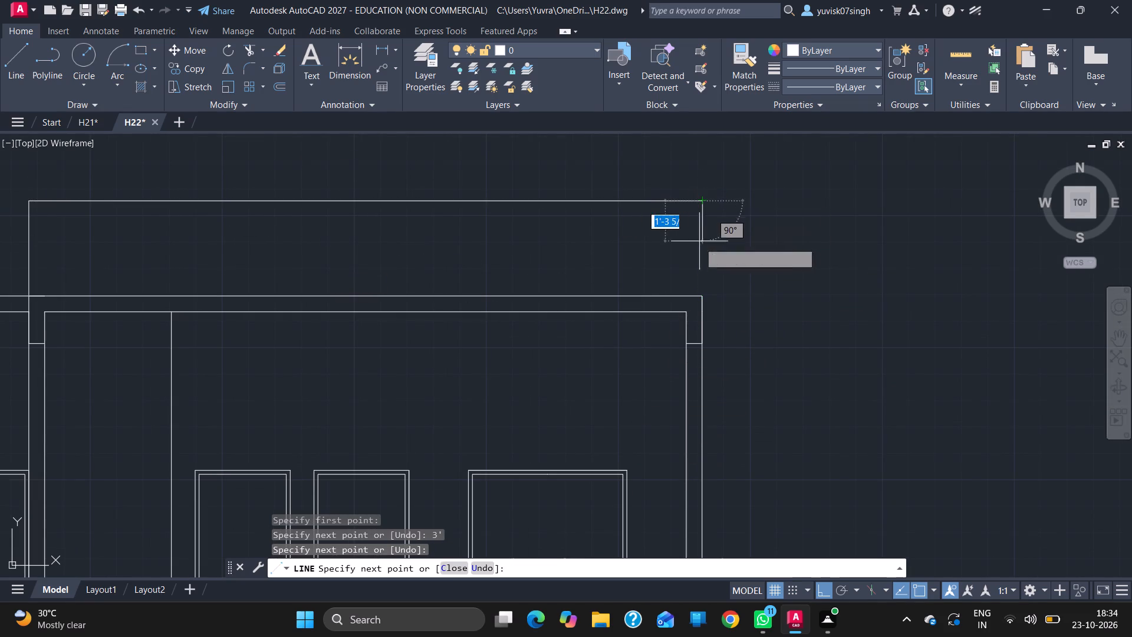
{"action": "left_click", "coordinate": [705, 296]}
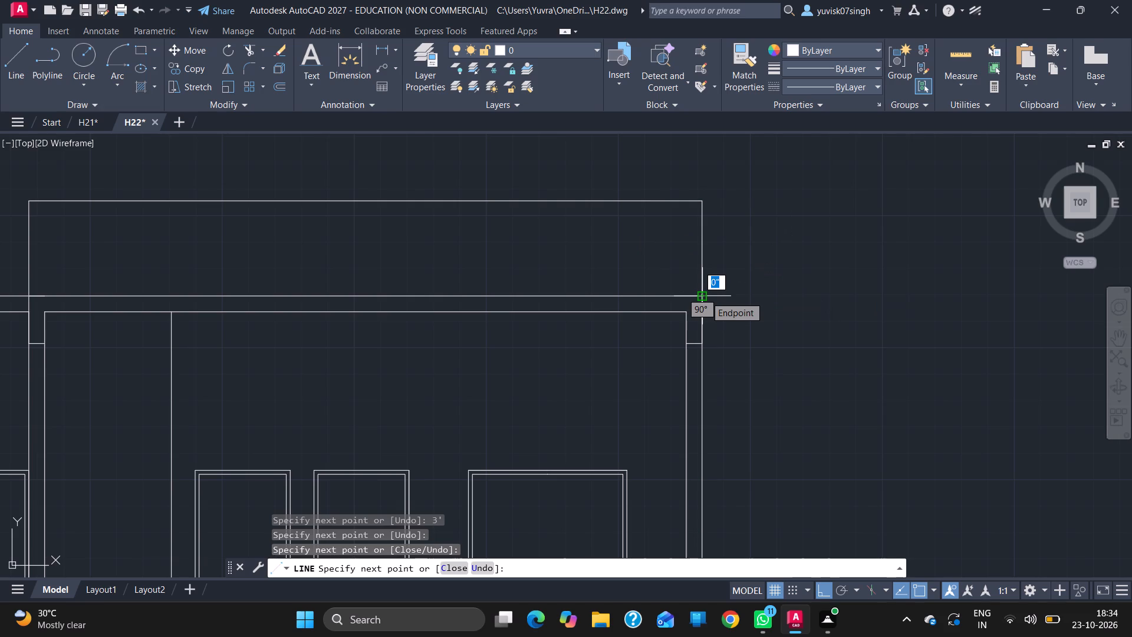
{"action": "key", "text": "Escape"}
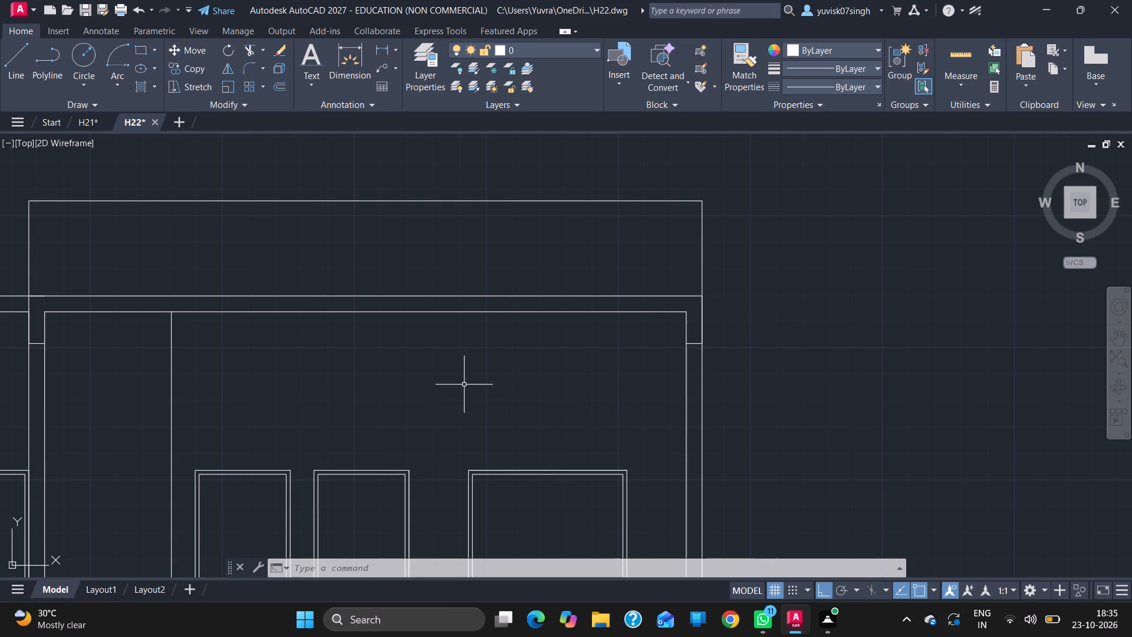
Draw the parapet's inner outline above the roof, 6" in from the right outer edge, 3" below its top and 20'-3" long.
{"action": "left_click", "coordinate": [23, 40]}
{"action": "left_click_drag", "start_coordinate": [23, 40], "coordinate": [23, 48]}
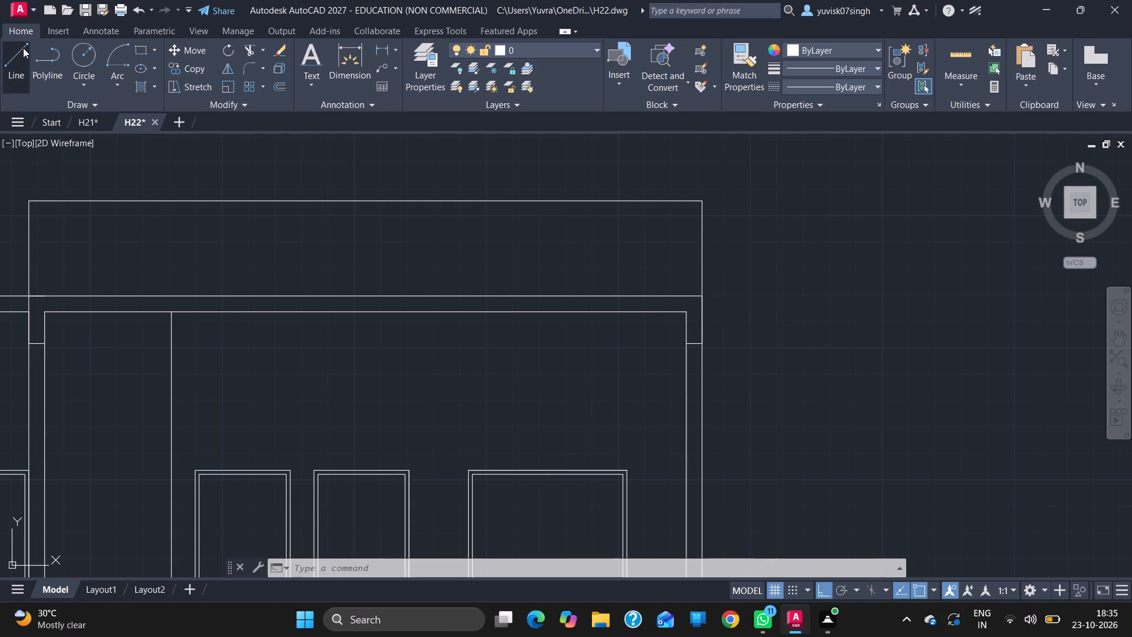
{"action": "left_click", "coordinate": [23, 48]}
{"action": "left_click", "coordinate": [23, 48]}
{"action": "left_click", "coordinate": [23, 48]}
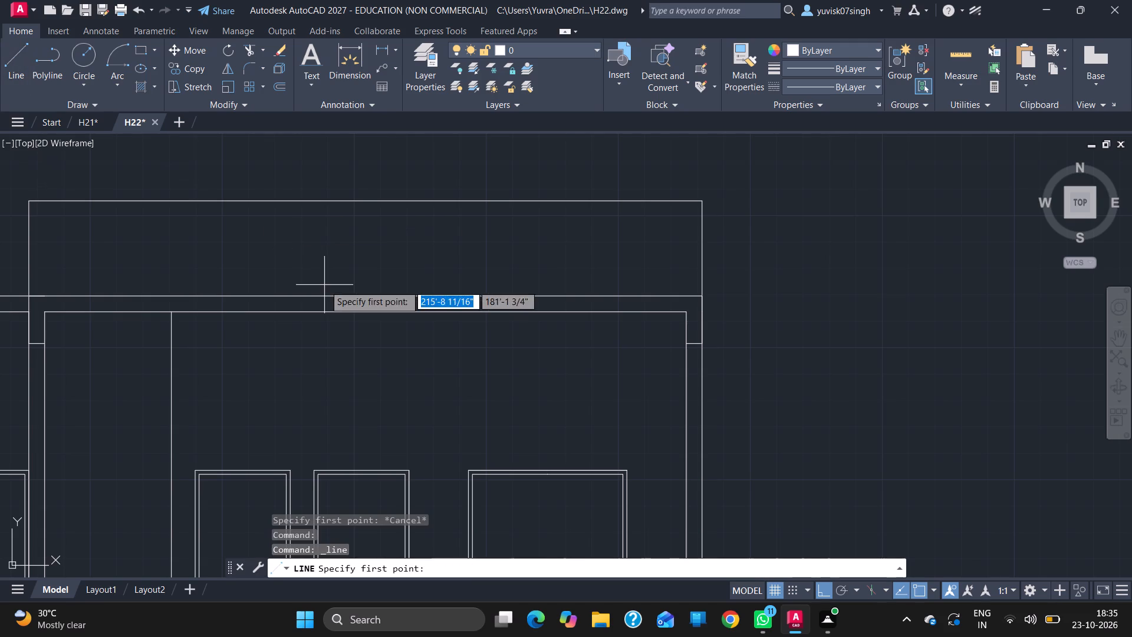
{"action": "left_click_drag", "start_coordinate": [702, 299], "coordinate": [690, 300]}
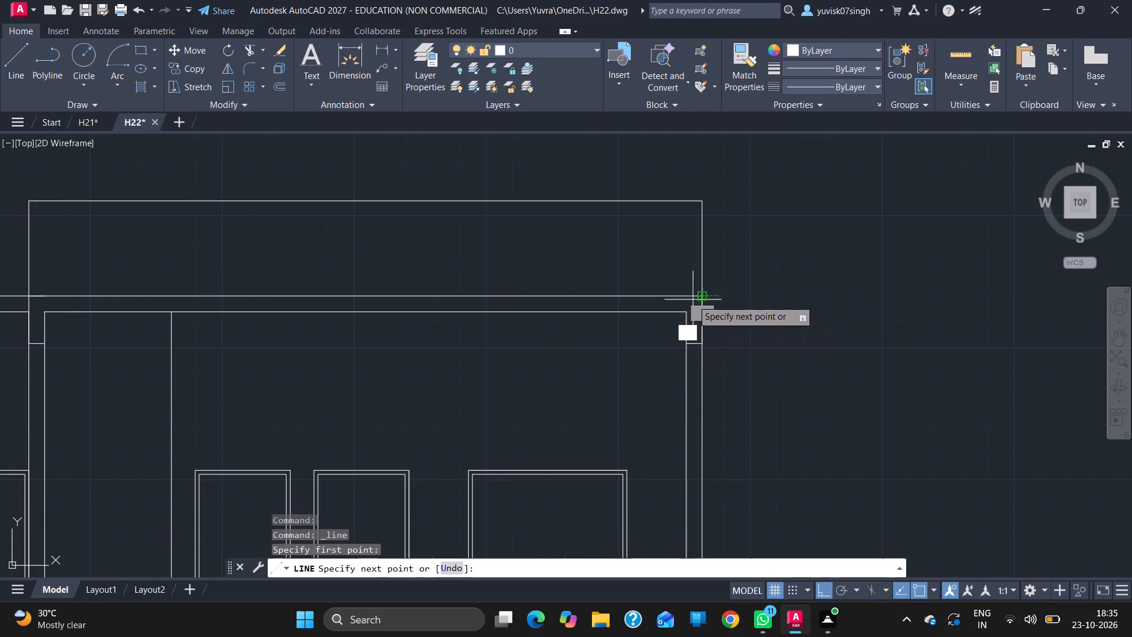
{"action": "left_click_drag", "start_coordinate": [690, 300], "coordinate": [686, 297]}
{"action": "key", "text": "6"}
{"action": "key", "text": "Return"}
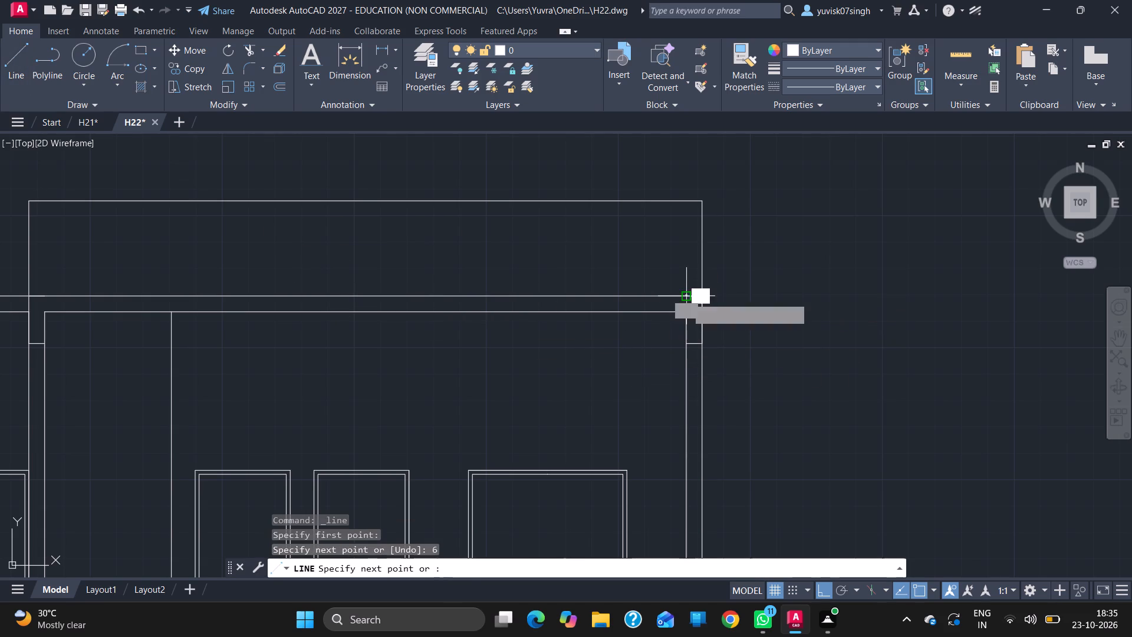
{"action": "left_click", "coordinate": [686, 198]}
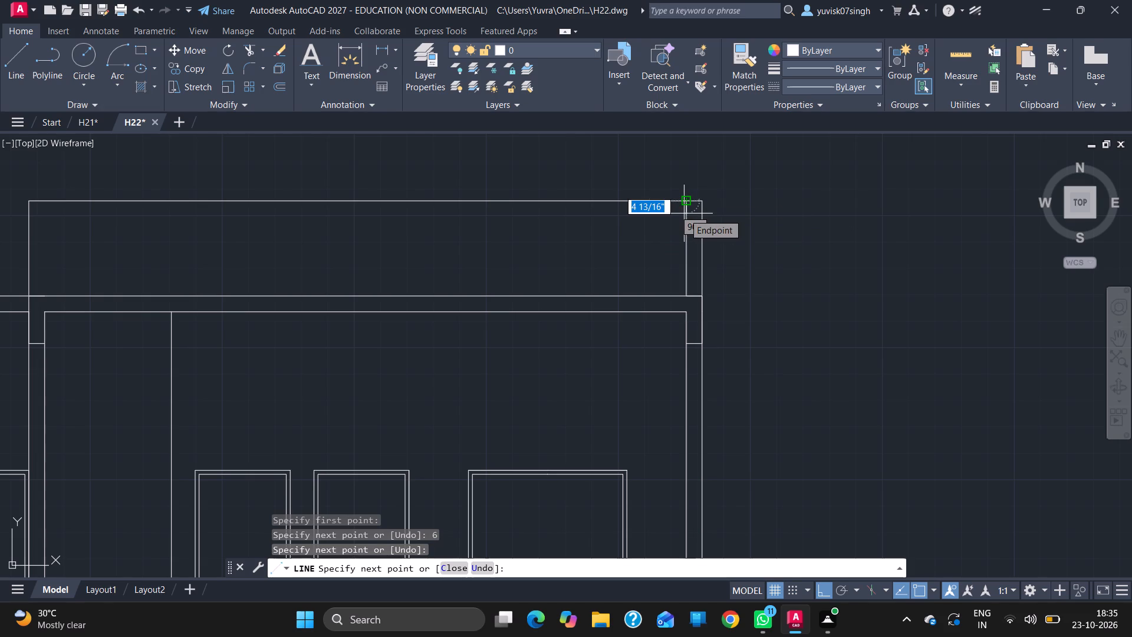
{"action": "key", "text": "3"}
{"action": "key", "text": "Return"}
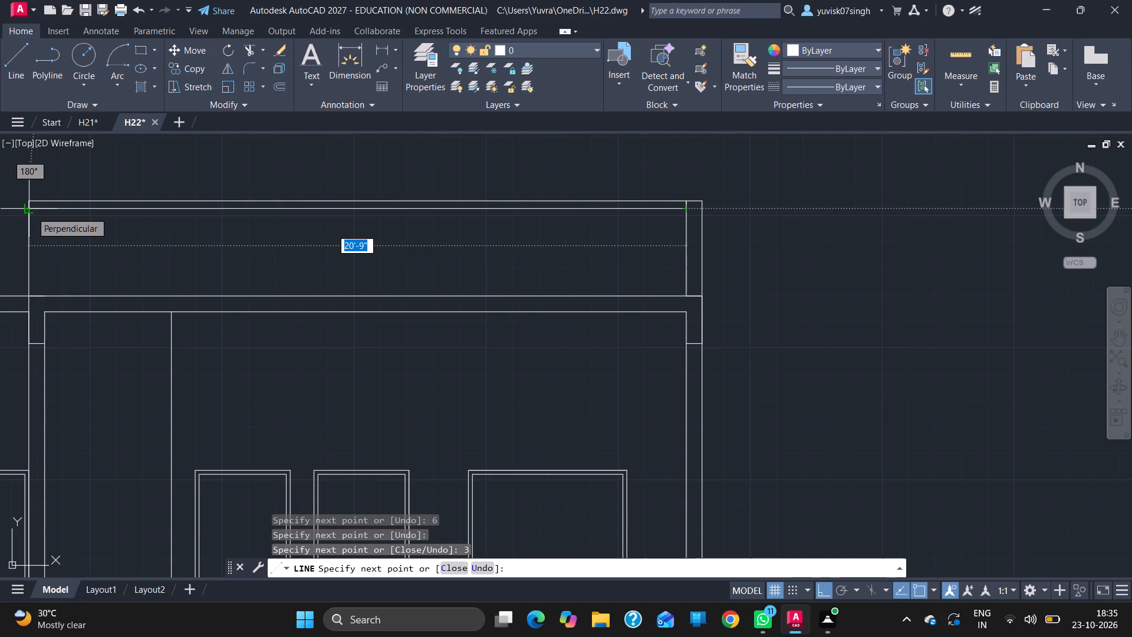
{"action": "type", "text": "20"}
{"action": "key", "text": "apostrophe"}
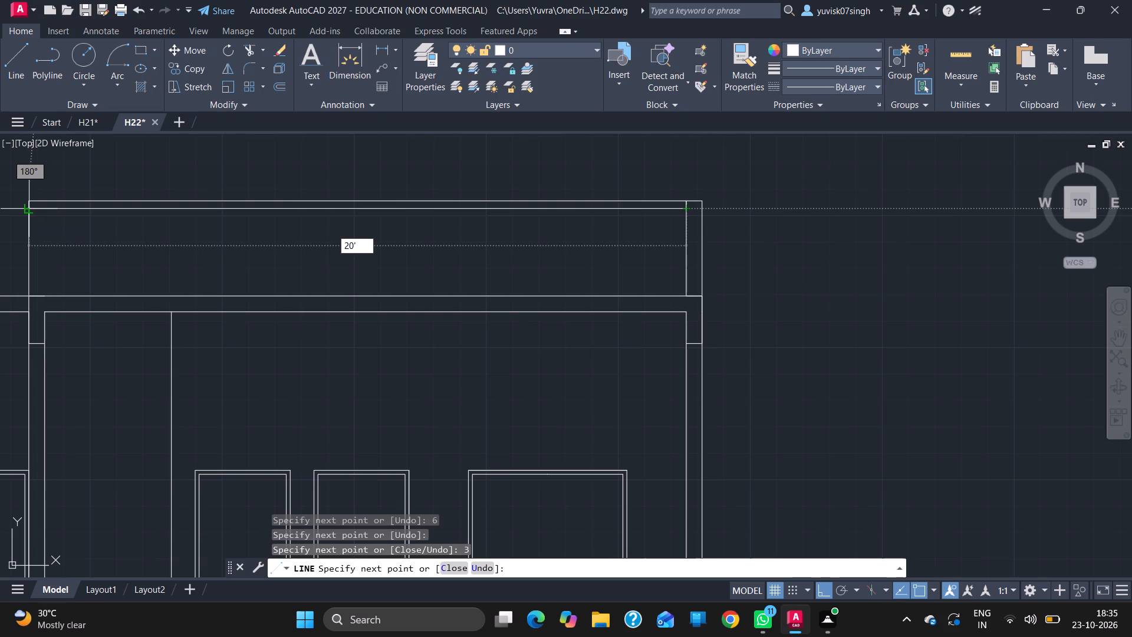
{"action": "key", "text": "3"}
{"action": "key", "text": "Return"}
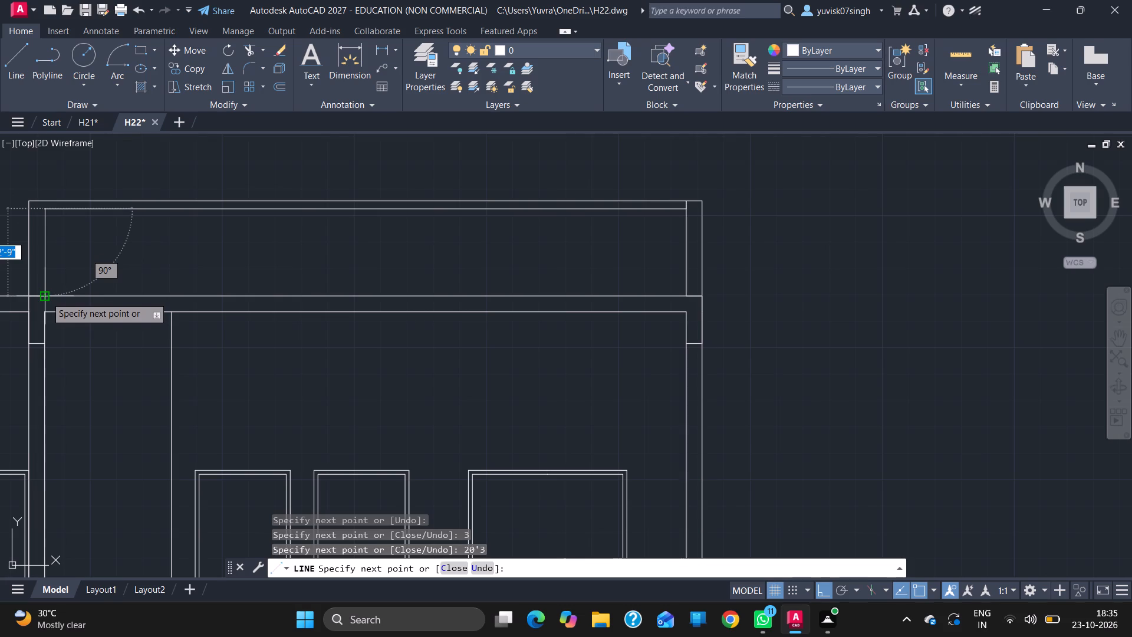
{"action": "left_click", "coordinate": [46, 297]}
{"action": "key", "text": "Escape"}
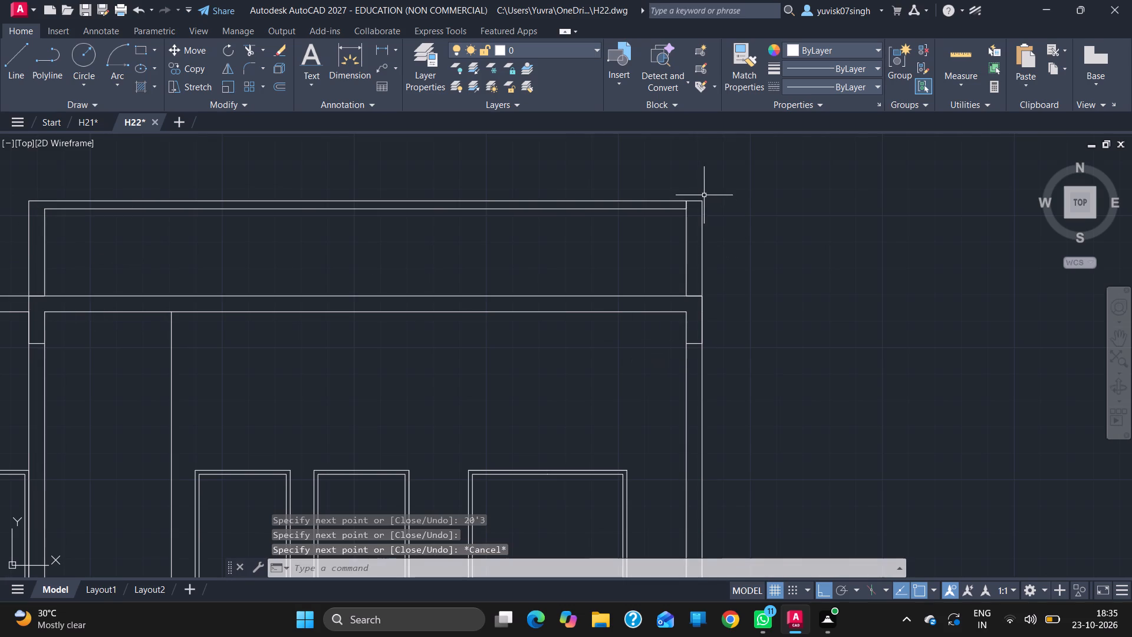
Trim the short inner line end between the parapet's two top lines at the right corner.
{"action": "type", "text": "TR"}
{"action": "key", "text": "Return"}
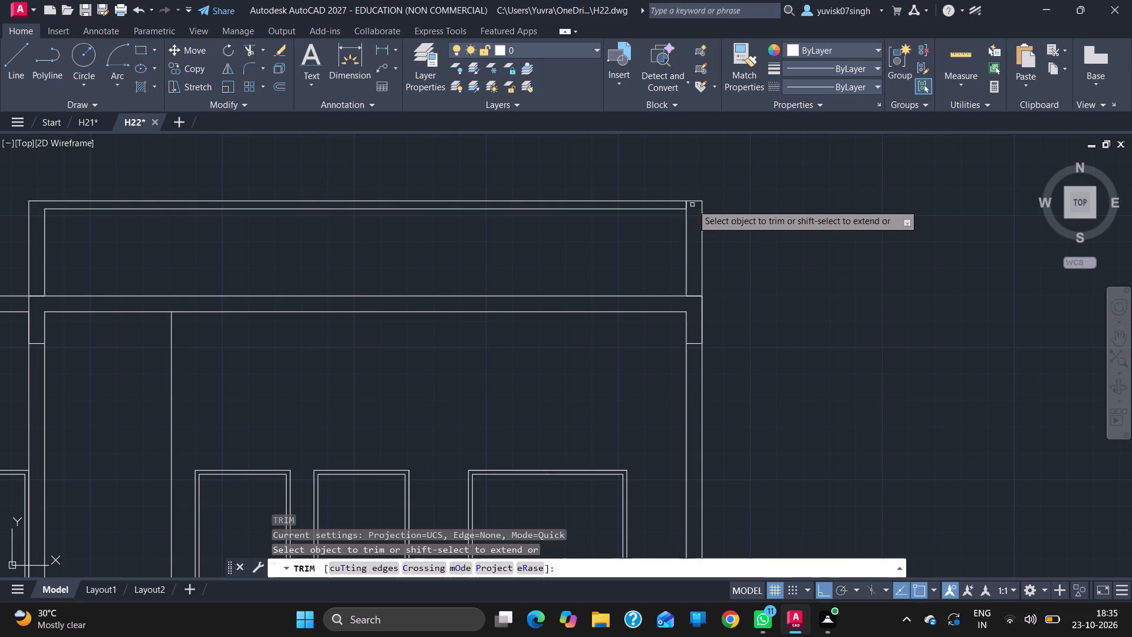
{"action": "scroll", "coordinate": [692, 203], "scroll_direction": "up", "scroll_amount": 2, "text": "ctrl"}
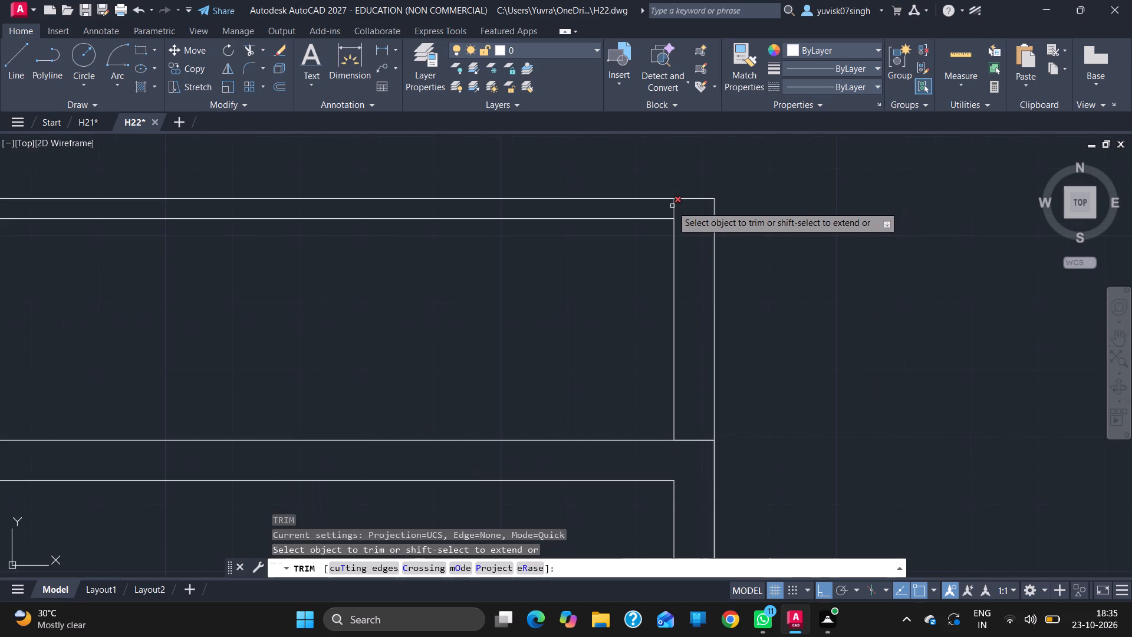
{"action": "left_click", "coordinate": [672, 206]}
{"action": "left_click", "coordinate": [675, 212]}
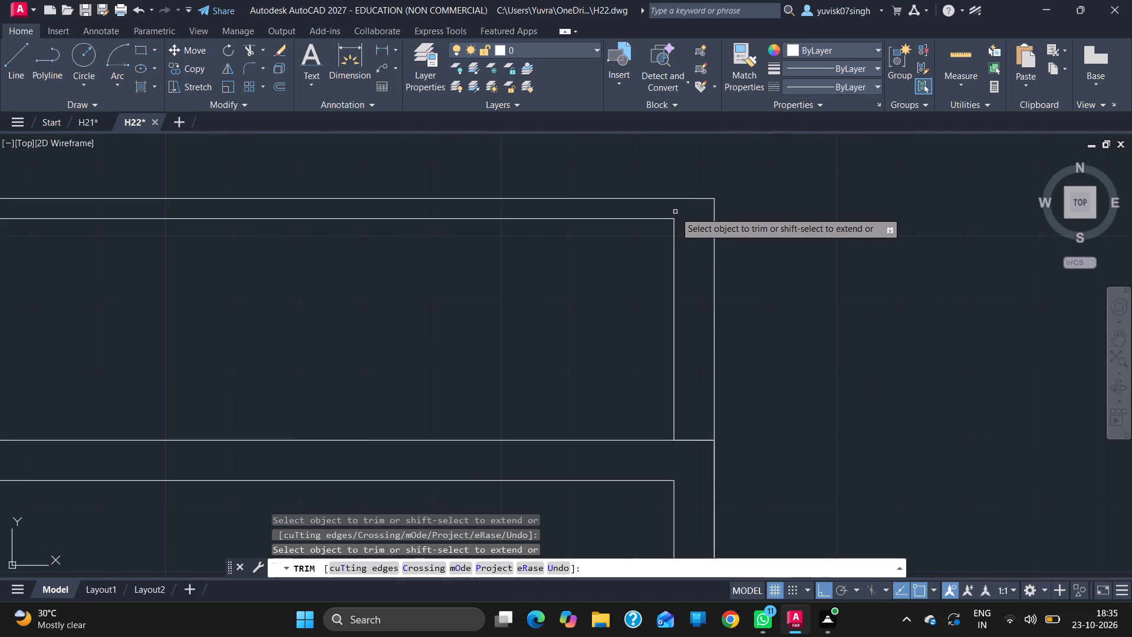
{"action": "scroll", "coordinate": [702, 222], "scroll_direction": "down", "scroll_amount": 4, "text": "ctrl"}
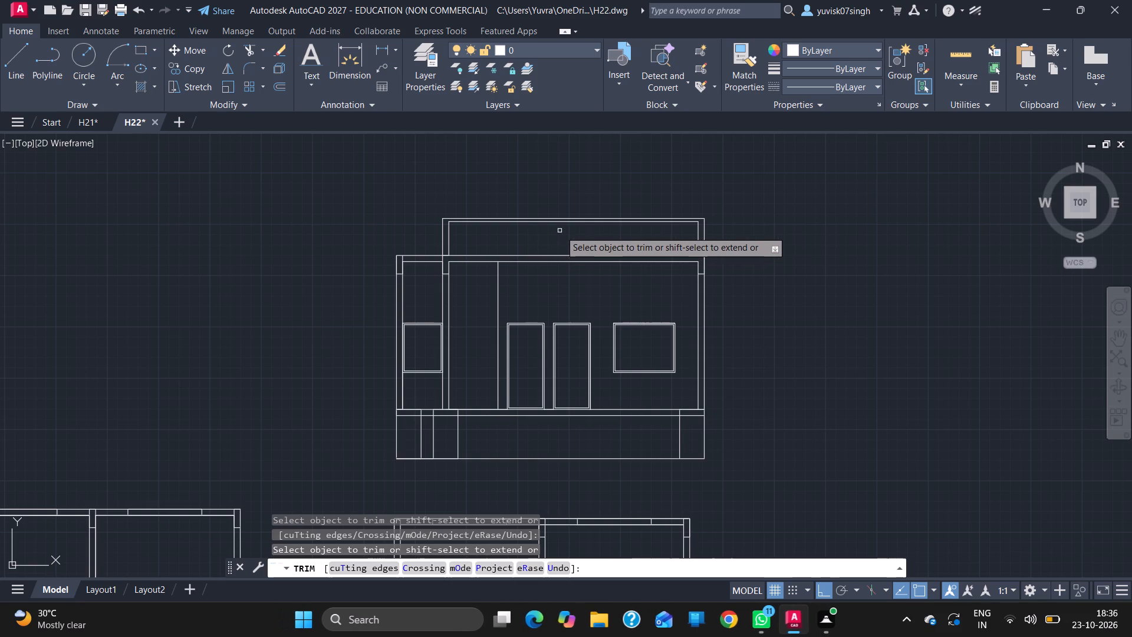
{"action": "key", "text": "Escape"}
Move all six parapet lines horizontally off the roof to the empty space right of the section, keeping them at roof level.
{"action": "type", "text": "MO"}
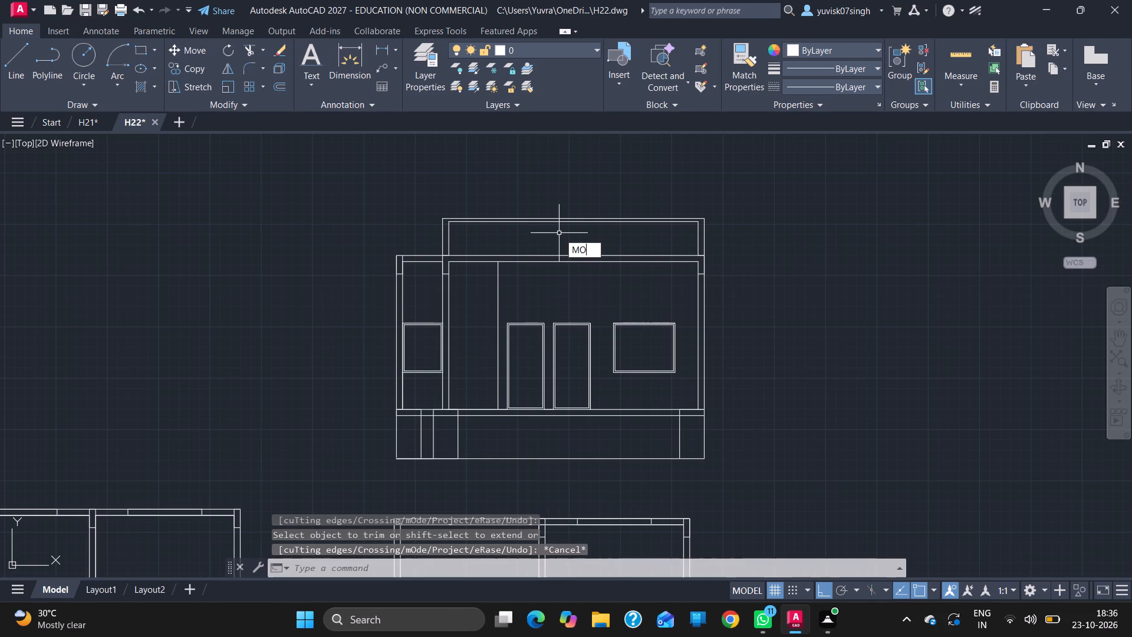
{"action": "key", "text": "Down"}
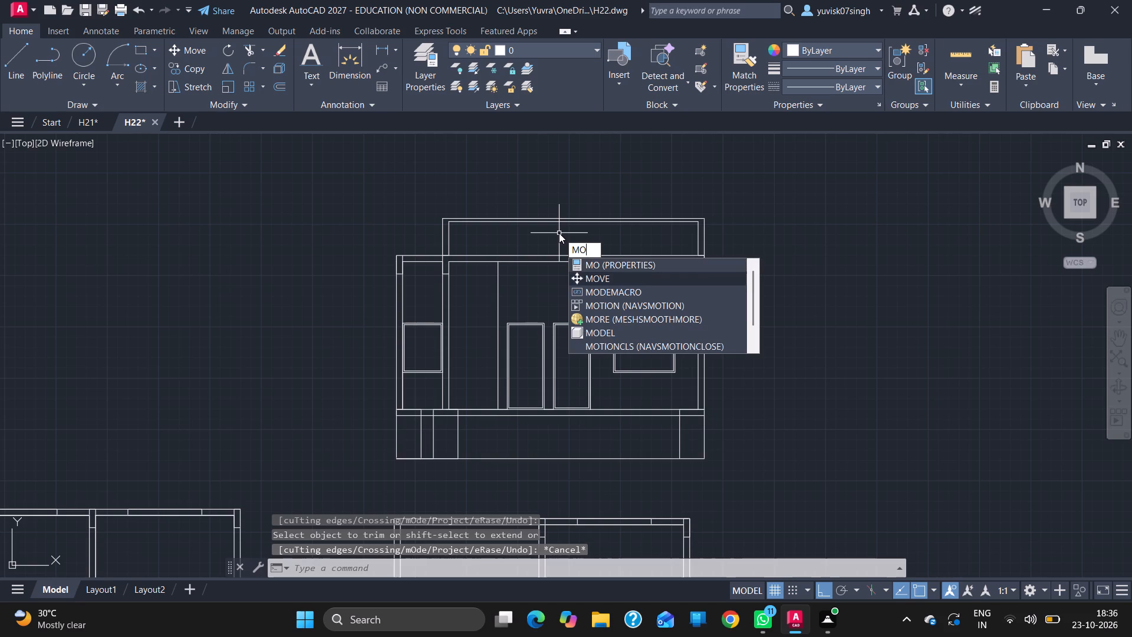
{"action": "key", "text": "Return"}
{"action": "left_click", "coordinate": [579, 222]}
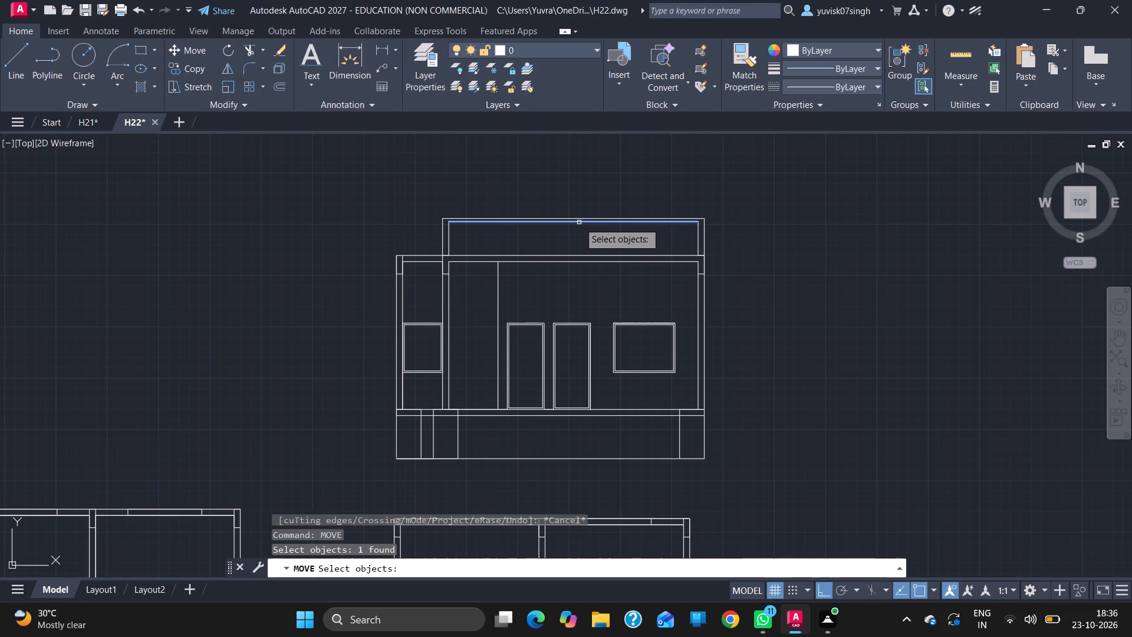
{"action": "left_click", "coordinate": [569, 218]}
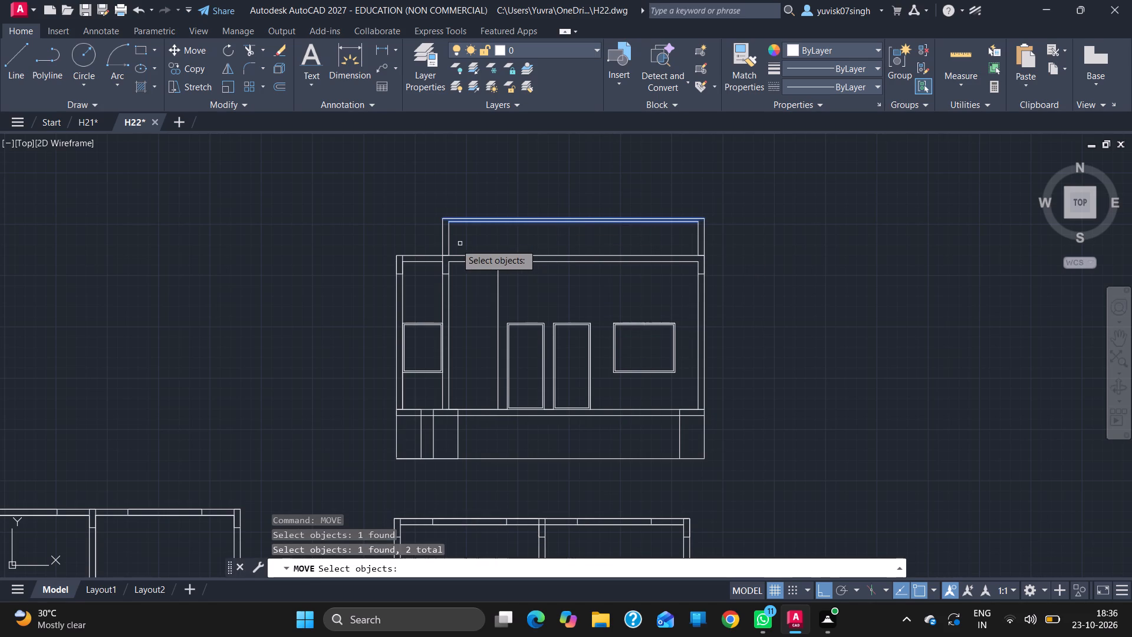
{"action": "left_click", "coordinate": [441, 239]}
{"action": "left_click", "coordinate": [449, 242]}
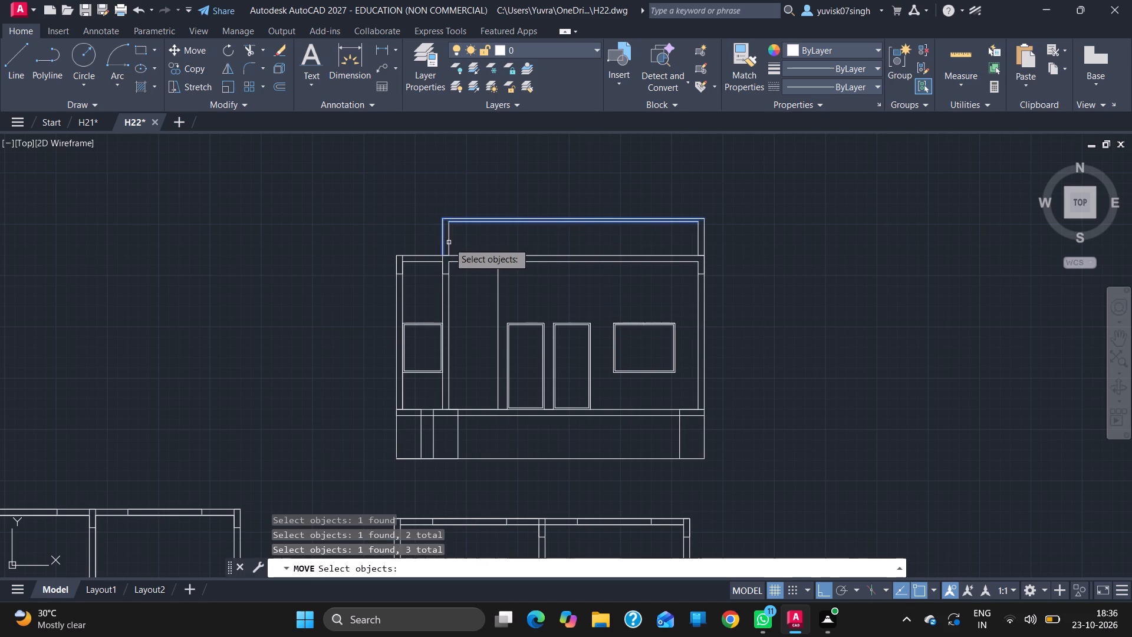
{"action": "left_click", "coordinate": [706, 240]}
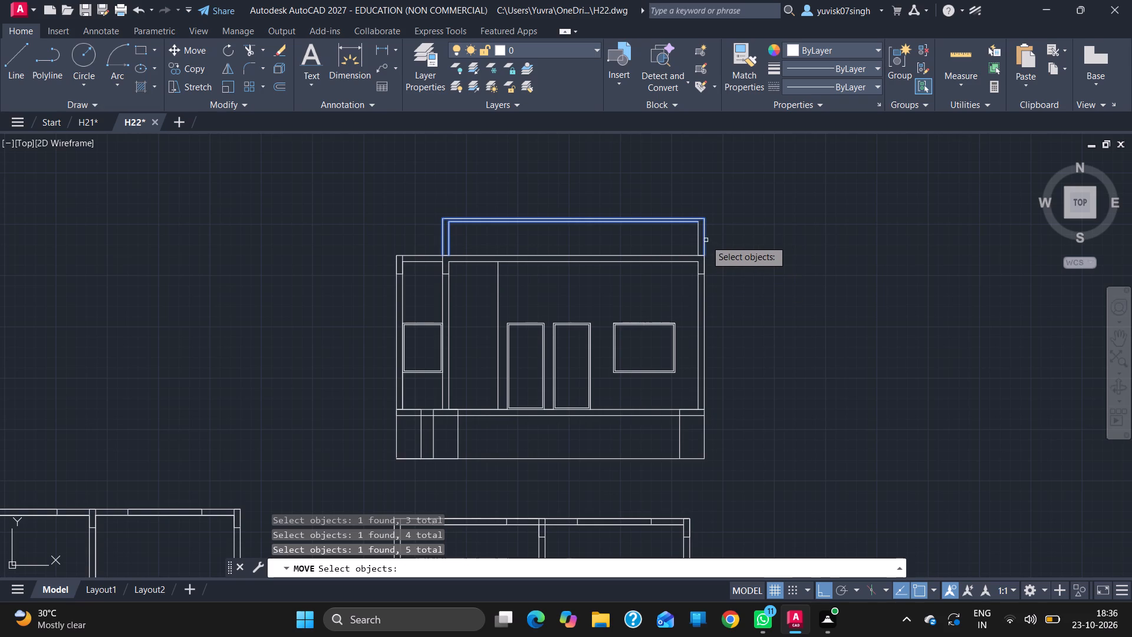
{"action": "left_click", "coordinate": [700, 240]}
{"action": "key", "text": "Return"}
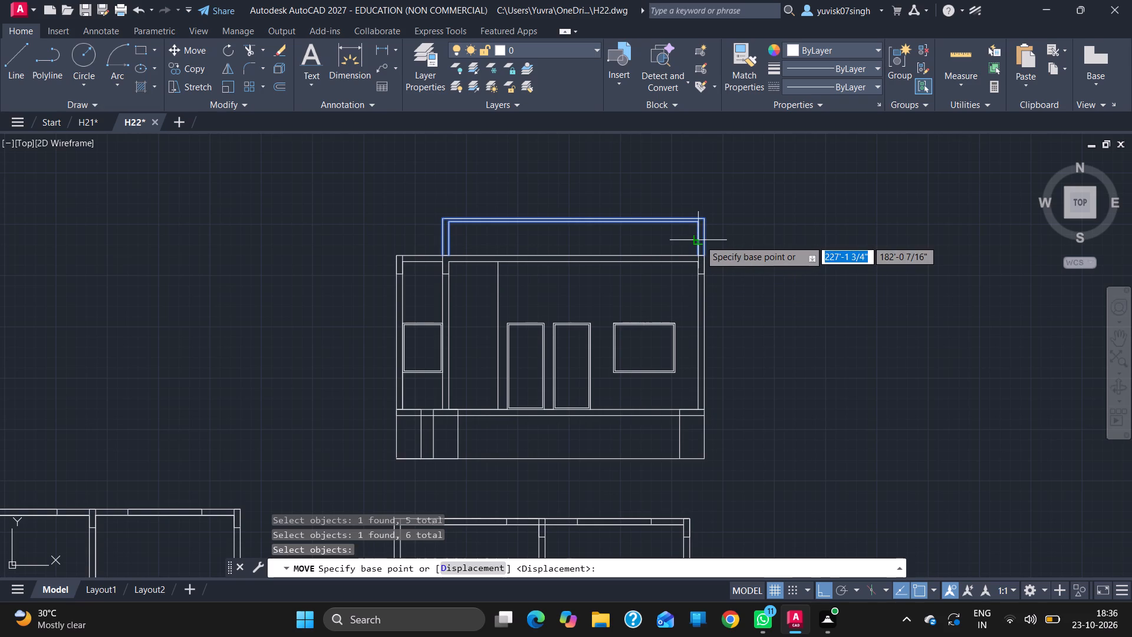
{"action": "left_click_drag", "start_coordinate": [703, 252], "coordinate": [1015, 257]}
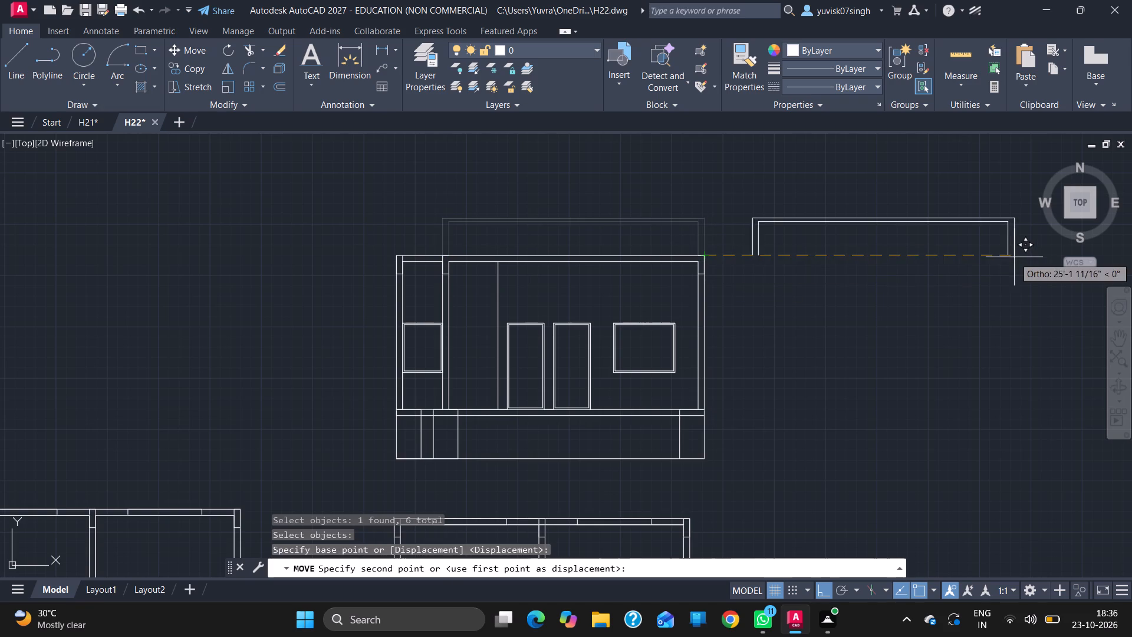
{"action": "left_click_drag", "start_coordinate": [1015, 257], "coordinate": [1035, 257]}
{"action": "left_click", "coordinate": [1035, 257]}
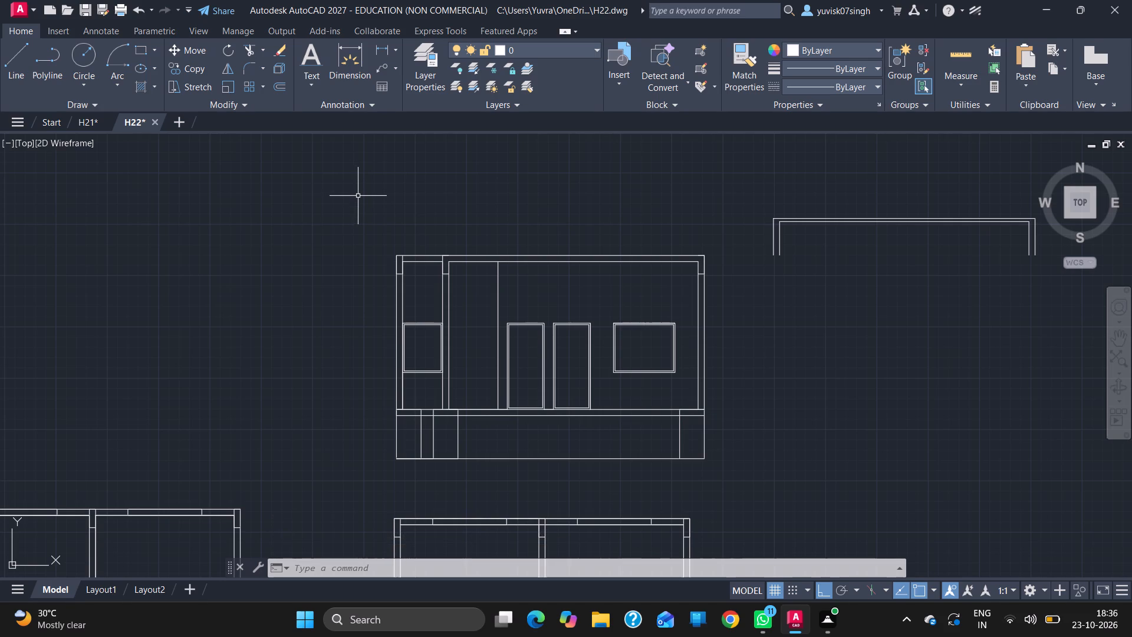
Draw an upper-storey outline 12' high above the roof, running 24'-9" plus 3" across and down to the right outer corner.
{"action": "left_click", "coordinate": [3, 82]}
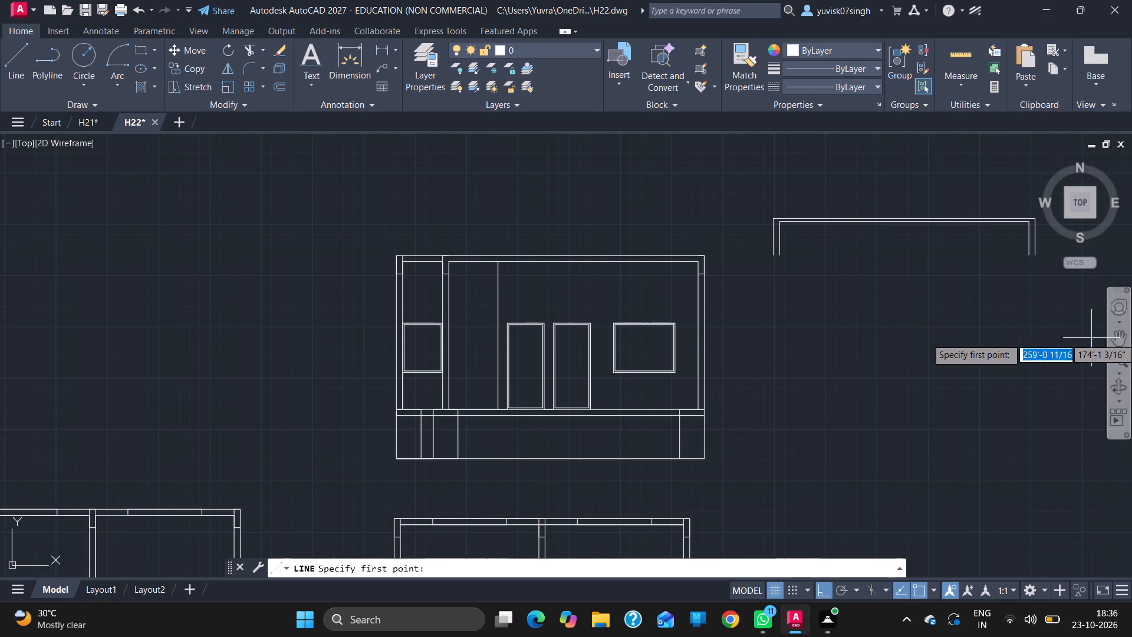
{"action": "left_click", "coordinate": [1110, 337]}
{"action": "left_click_drag", "start_coordinate": [767, 348], "coordinate": [766, 603]}
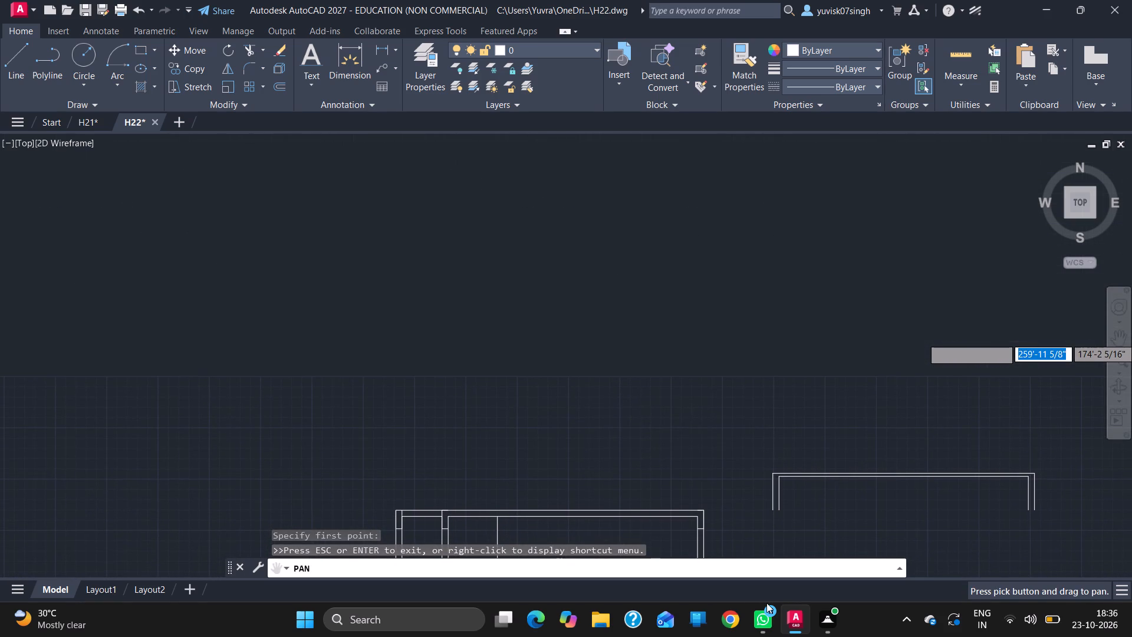
{"action": "key", "text": "Escape"}
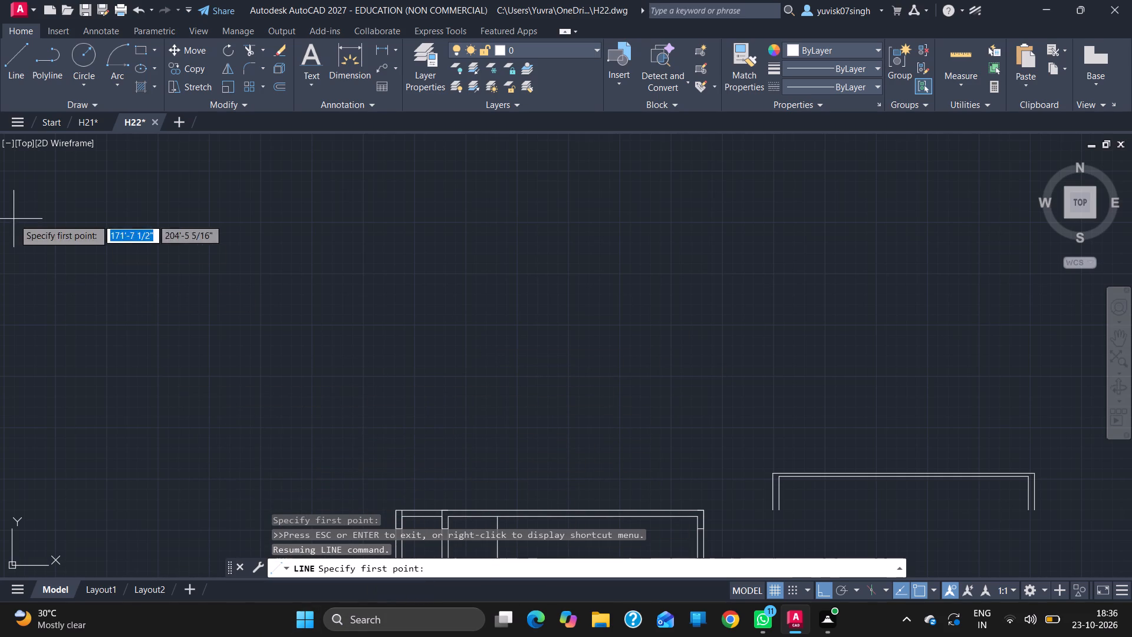
{"action": "left_click", "coordinate": [15, 55]}
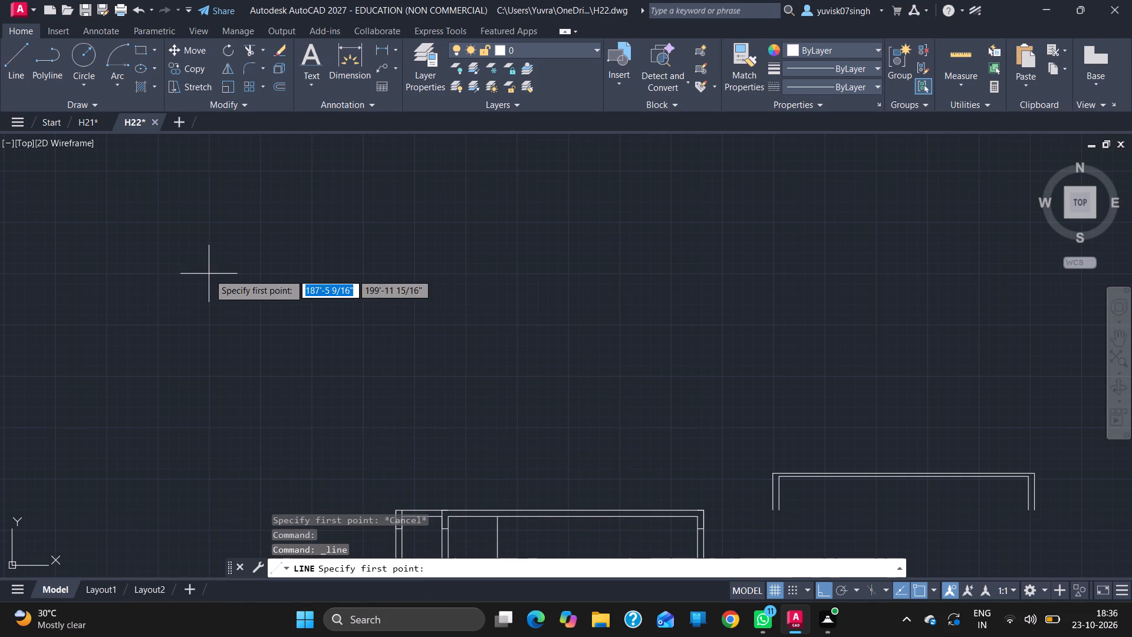
{"action": "left_click", "coordinate": [396, 510]}
{"action": "type", "text": "12"}
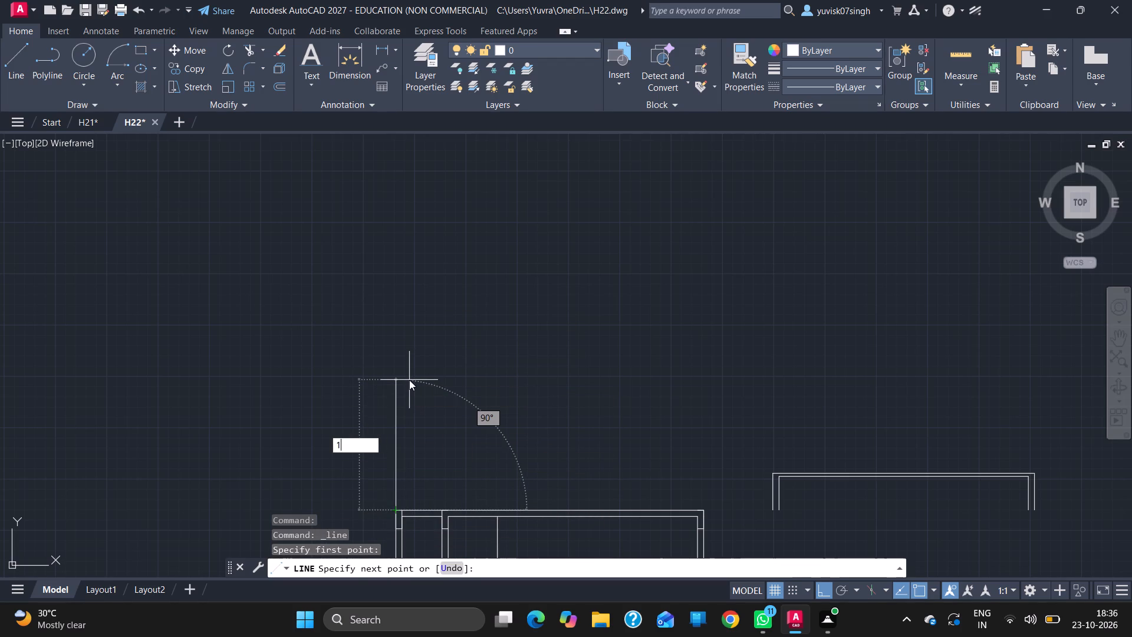
{"action": "key", "text": "apostrophe"}
{"action": "key", "text": "Return"}
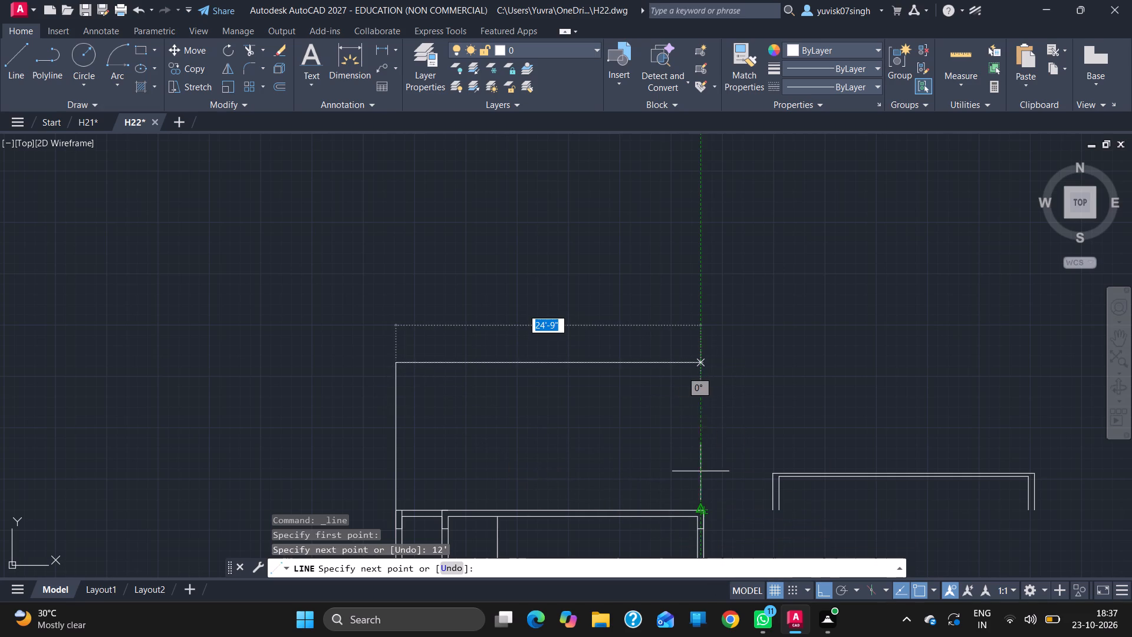
{"action": "left_click", "coordinate": [700, 364]}
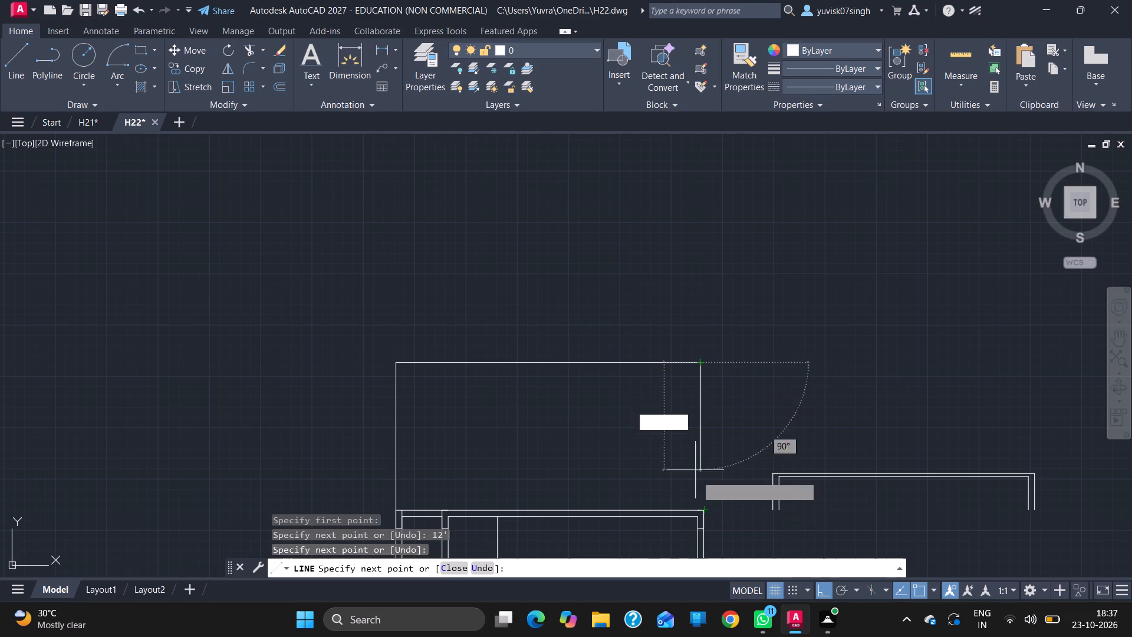
{"action": "scroll", "coordinate": [699, 508], "scroll_direction": "up", "scroll_amount": 2, "text": "ctrl"}
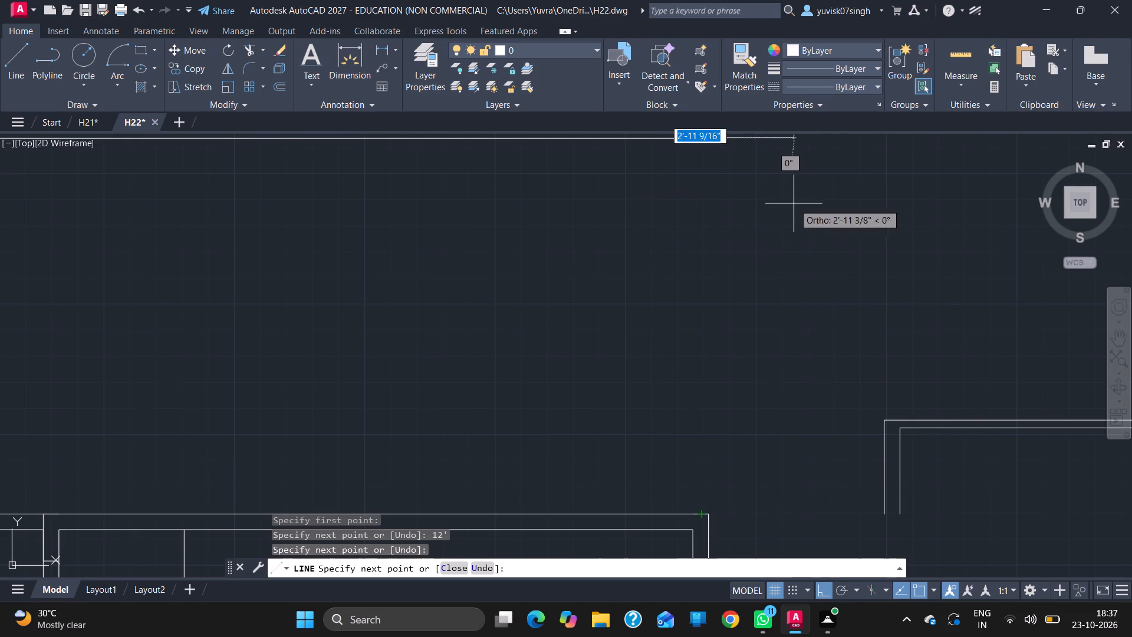
{"action": "key", "text": "3"}
{"action": "key", "text": "Return"}
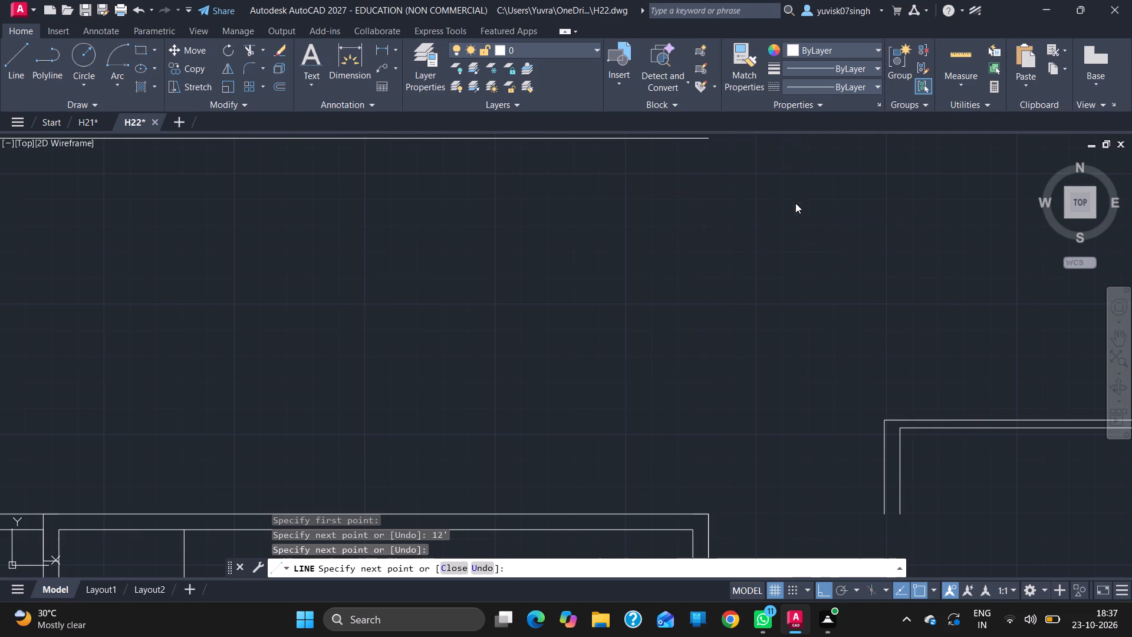
{"action": "left_click", "coordinate": [705, 515]}
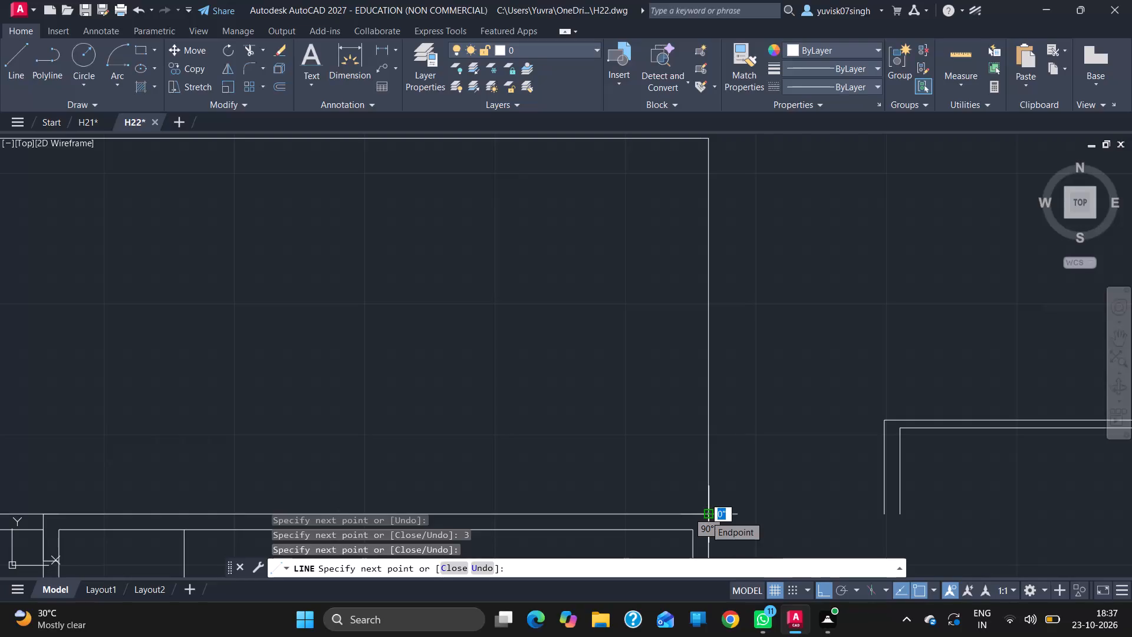
{"action": "scroll", "coordinate": [705, 515], "scroll_direction": "down", "scroll_amount": 1, "text": "ctrl"}
{"action": "scroll", "coordinate": [705, 515], "scroll_direction": "down", "scroll_amount": 2}
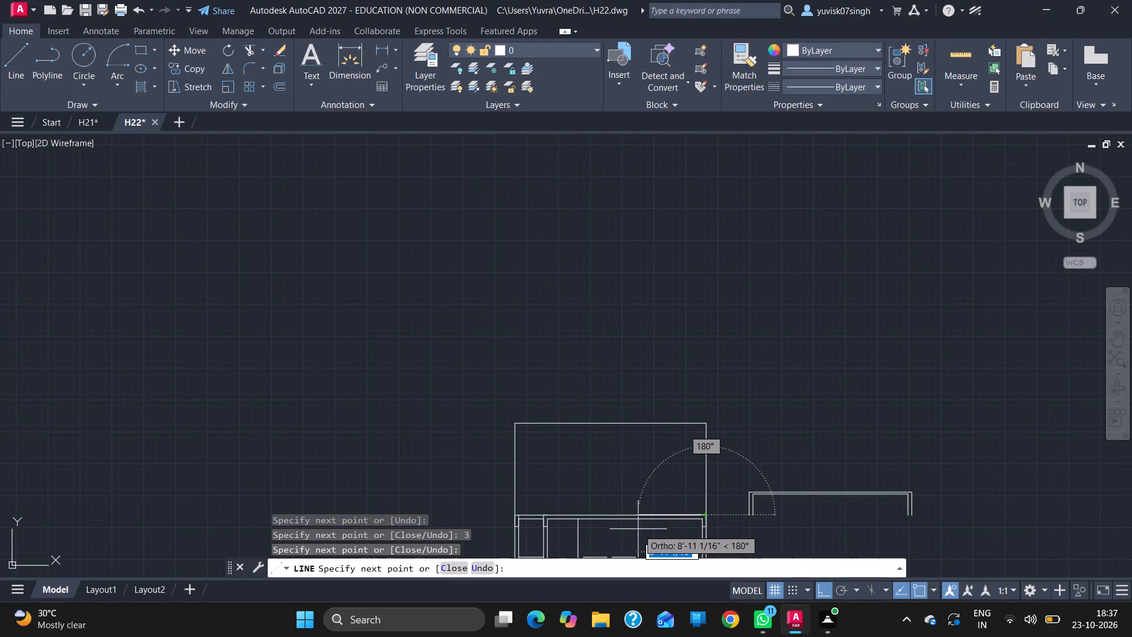
{"action": "key", "text": "Escape"}
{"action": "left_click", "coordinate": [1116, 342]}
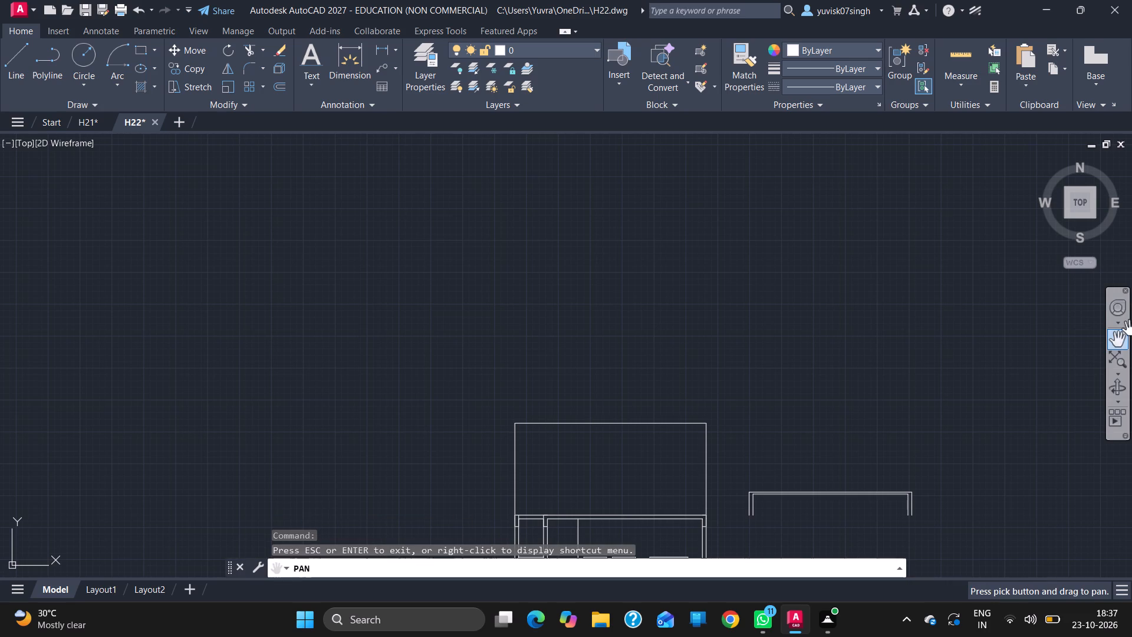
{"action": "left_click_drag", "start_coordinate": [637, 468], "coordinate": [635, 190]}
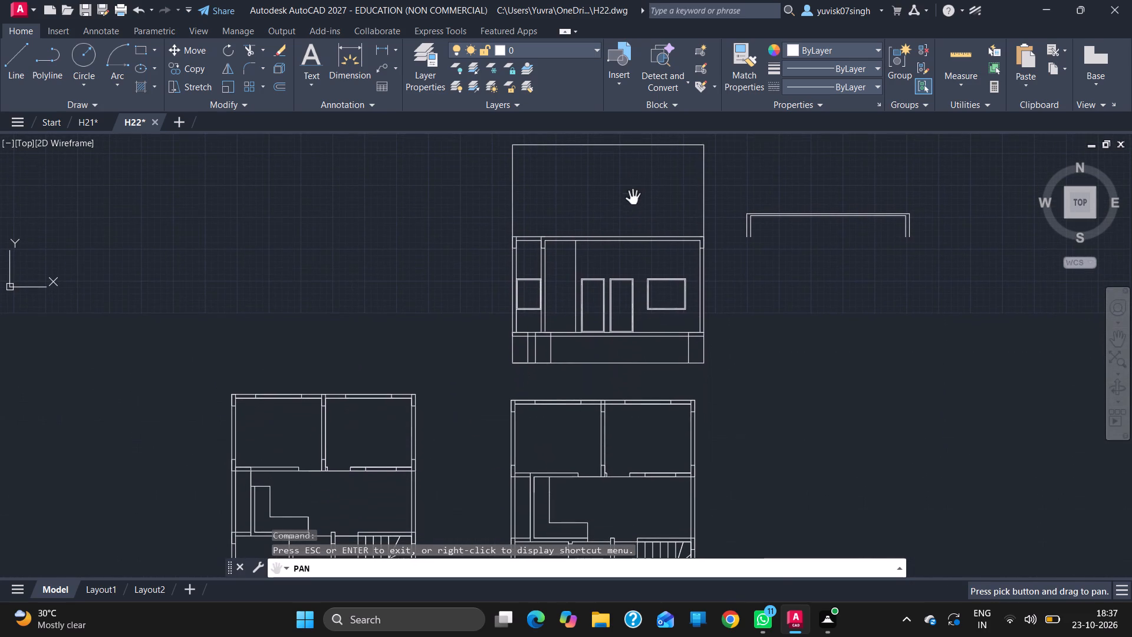
Check the lower storey's floor-to-ceiling height along the vertical line beside the doors.
{"action": "scroll", "coordinate": [613, 264], "scroll_direction": "up", "scroll_amount": 2, "text": "ctrl"}
{"action": "key", "text": "Escape"}
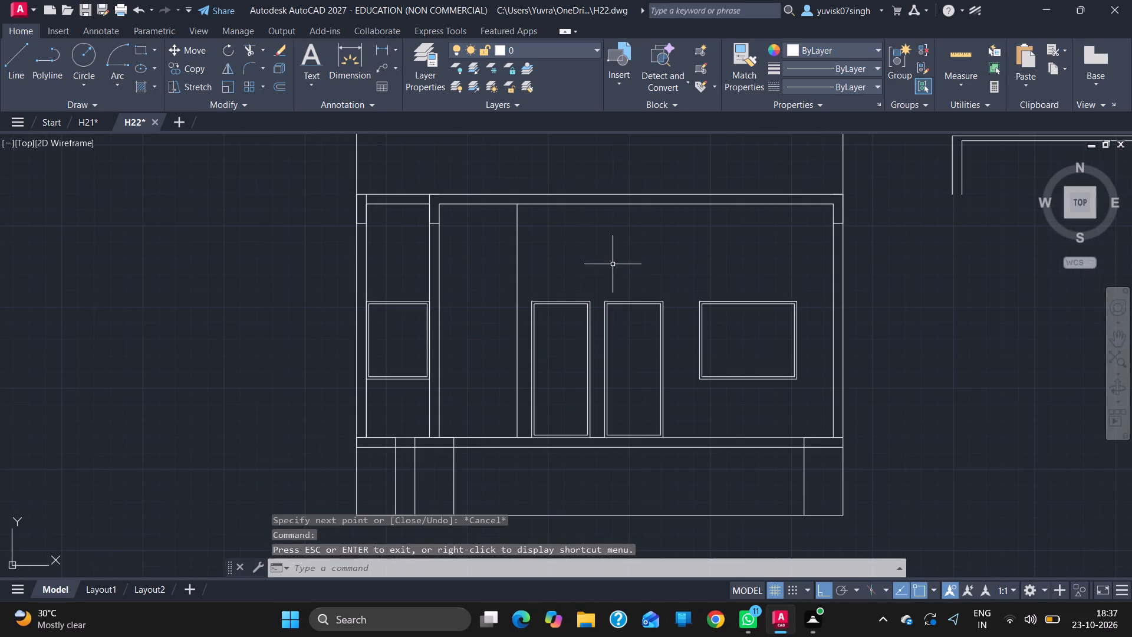
{"action": "left_click", "coordinate": [17, 57]}
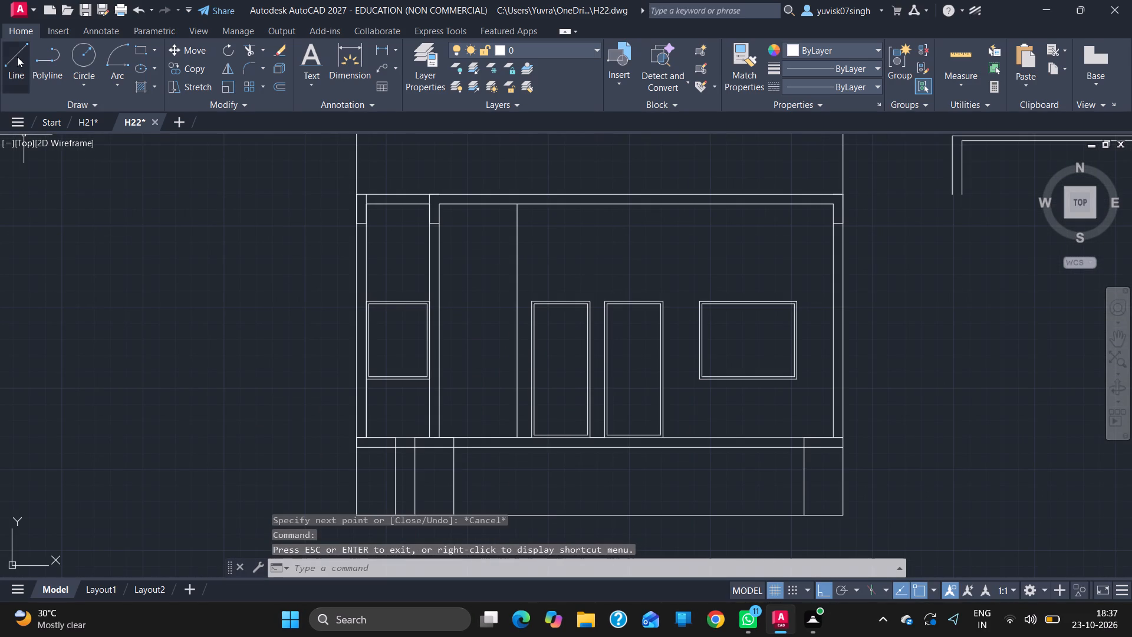
{"action": "left_click", "coordinate": [515, 437]}
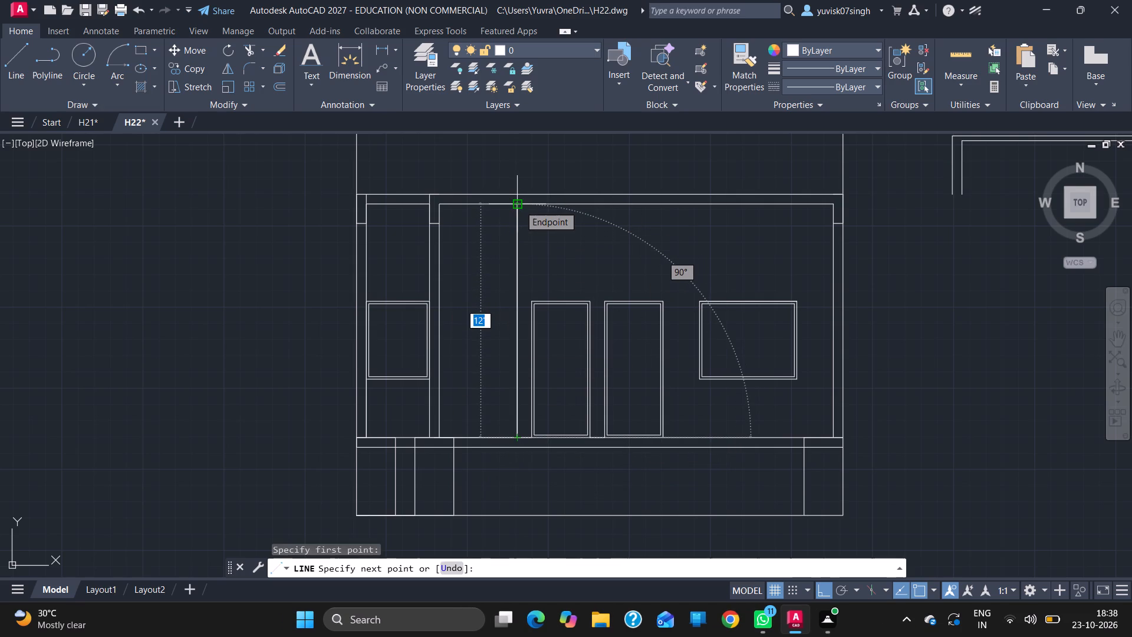
{"action": "key", "text": "Escape"}
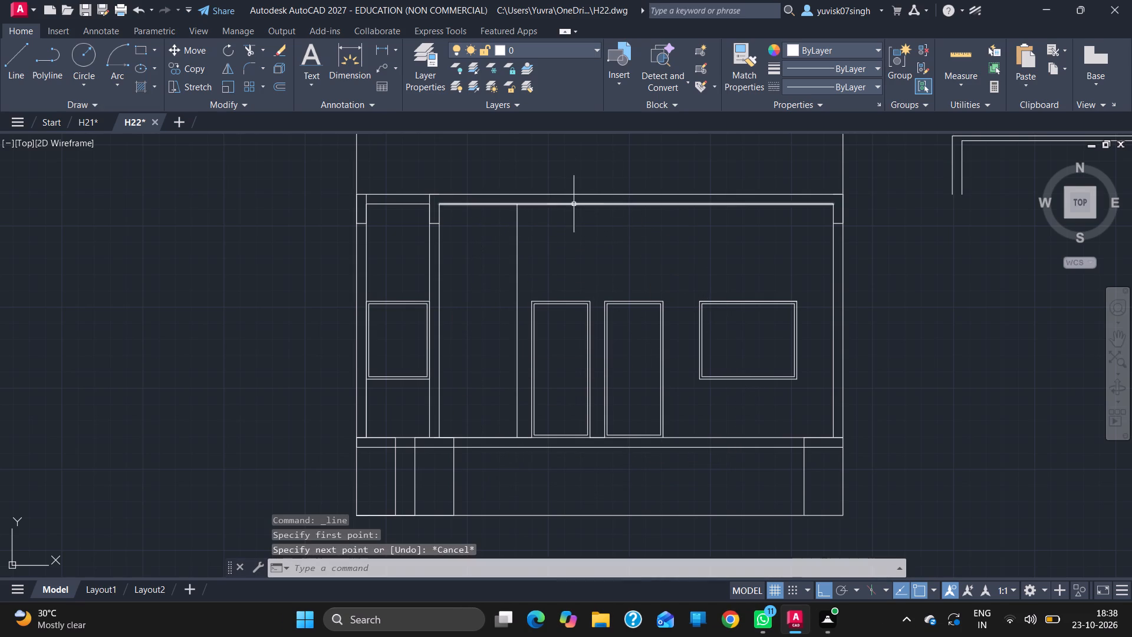
Draw the upper storey's inner outline from the left wall's inner face: 11' up, 24' across and down to the roof line.
{"action": "left_click", "coordinate": [1114, 330]}
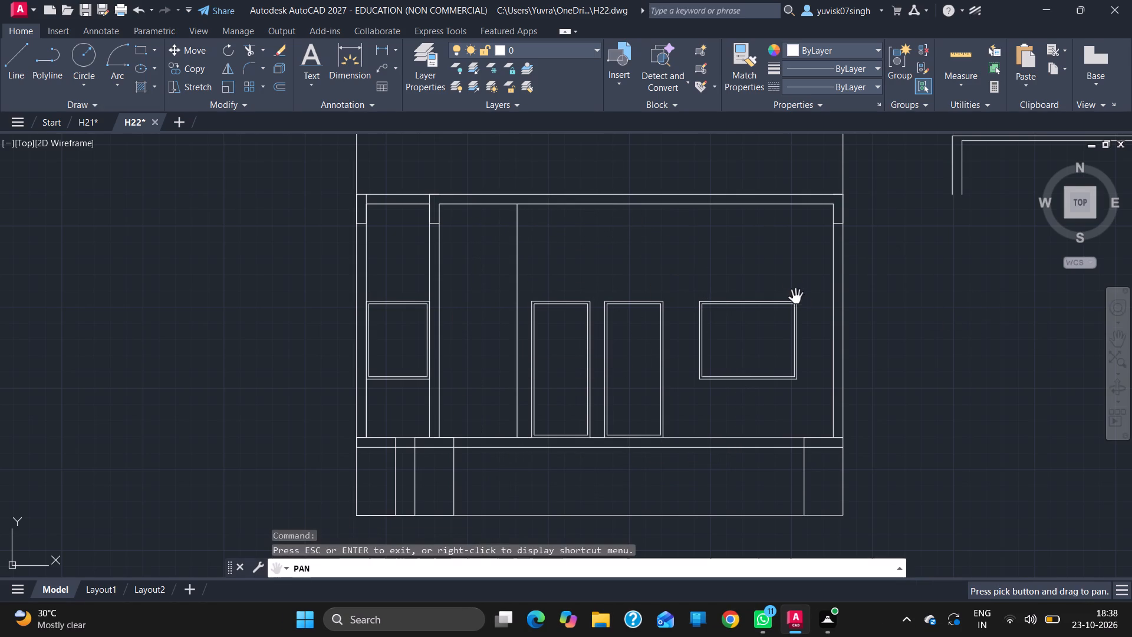
{"action": "left_click_drag", "start_coordinate": [778, 264], "coordinate": [751, 523]}
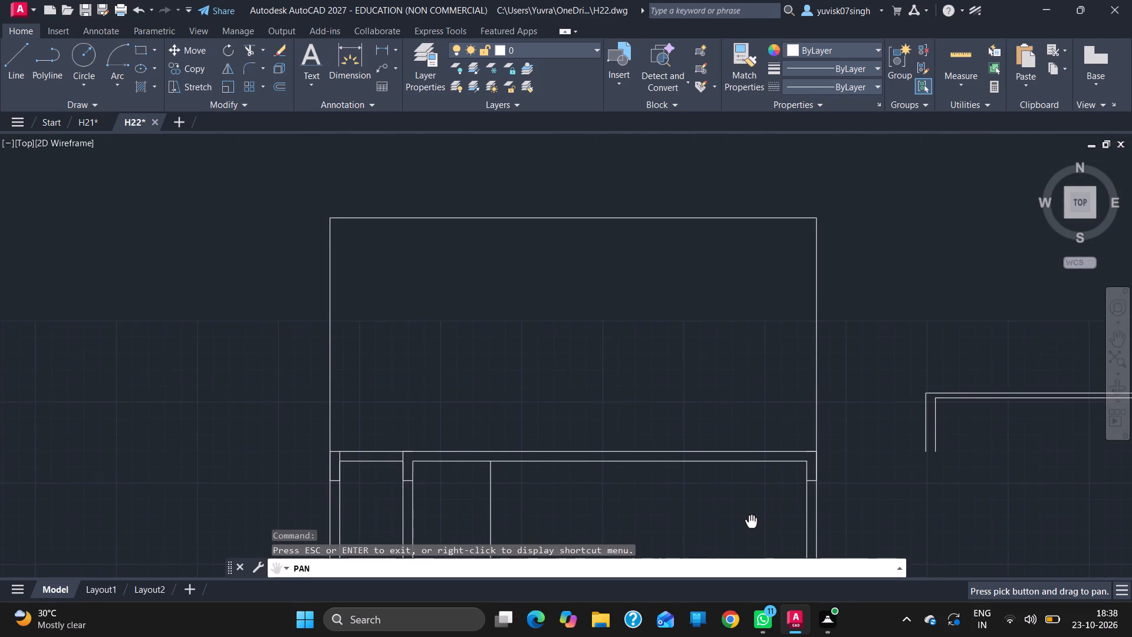
{"action": "left_click_drag", "start_coordinate": [751, 523], "coordinate": [751, 522]}
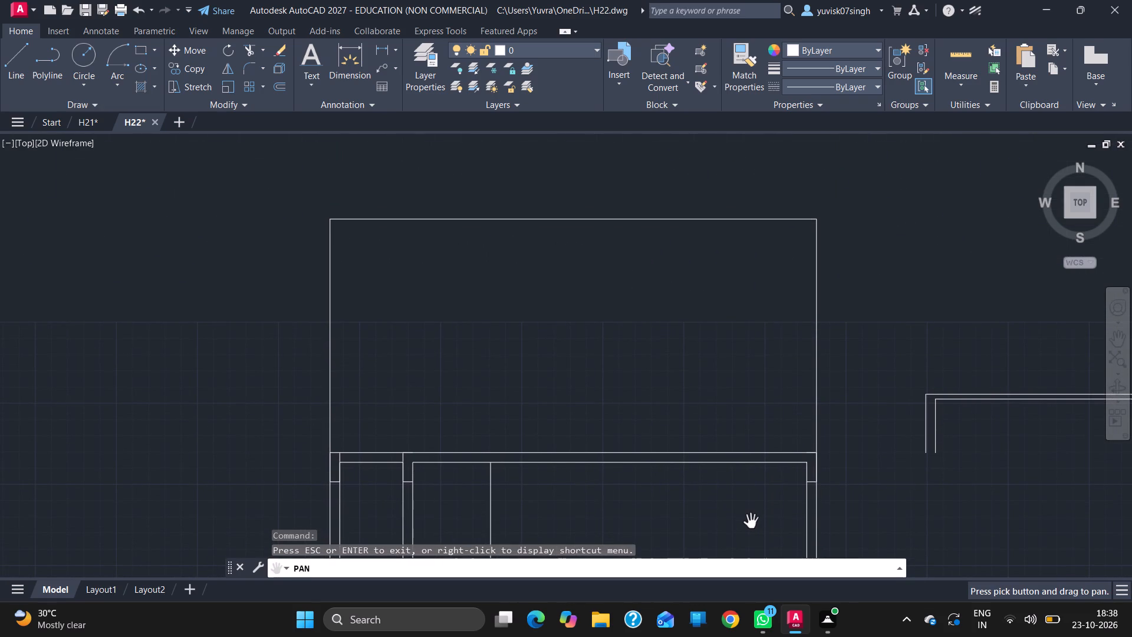
{"action": "key", "text": "Escape"}
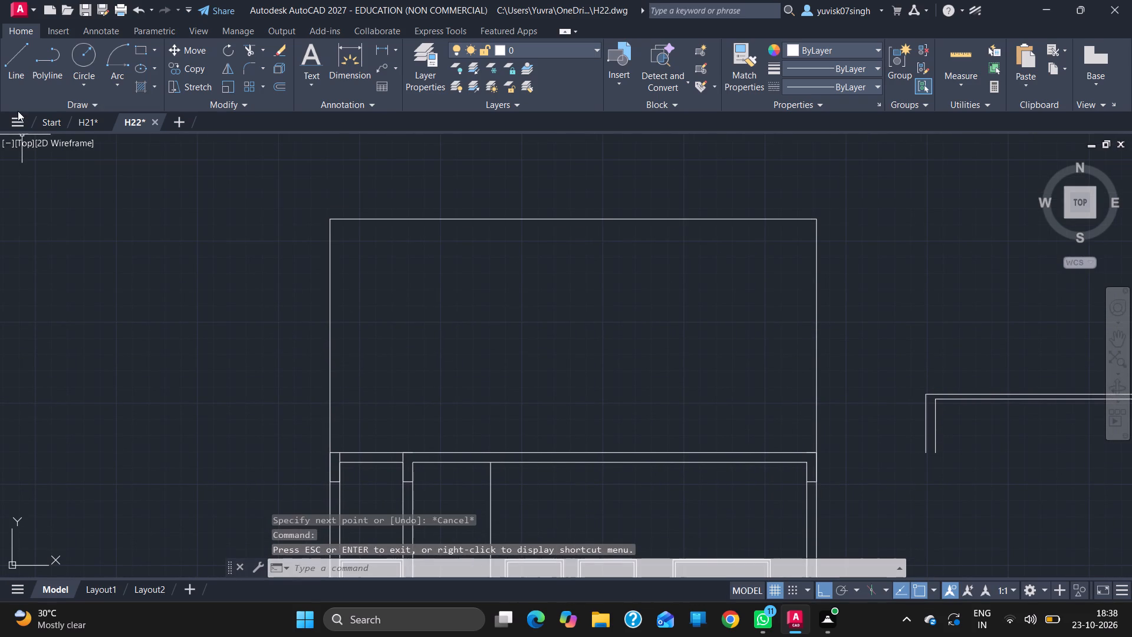
{"action": "left_click", "coordinate": [12, 71]}
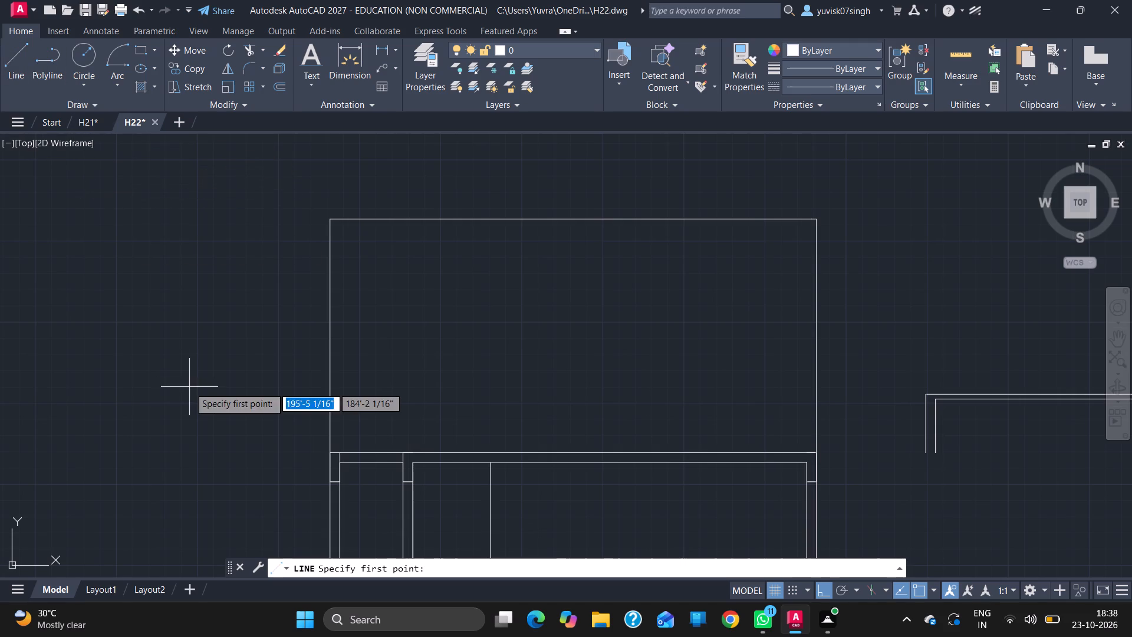
{"action": "left_click", "coordinate": [343, 450]}
{"action": "type", "text": "11"}
{"action": "key", "text": "apostrophe"}
{"action": "key", "text": "Return"}
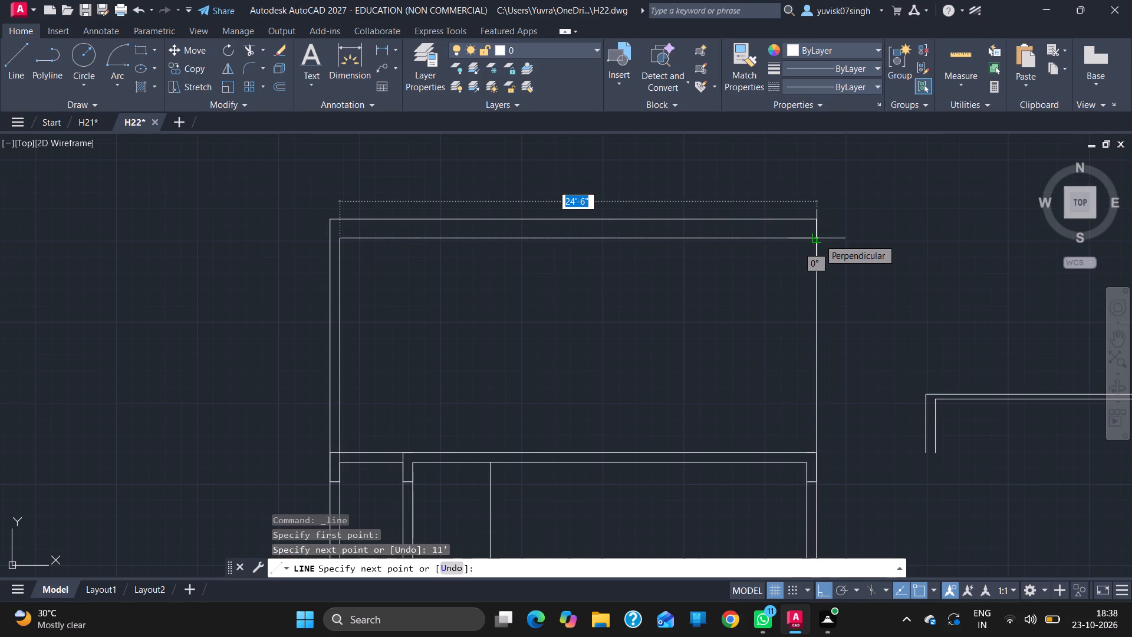
{"action": "key", "text": "2"}
{"action": "type", "text": "4'"}
{"action": "key", "text": "Return"}
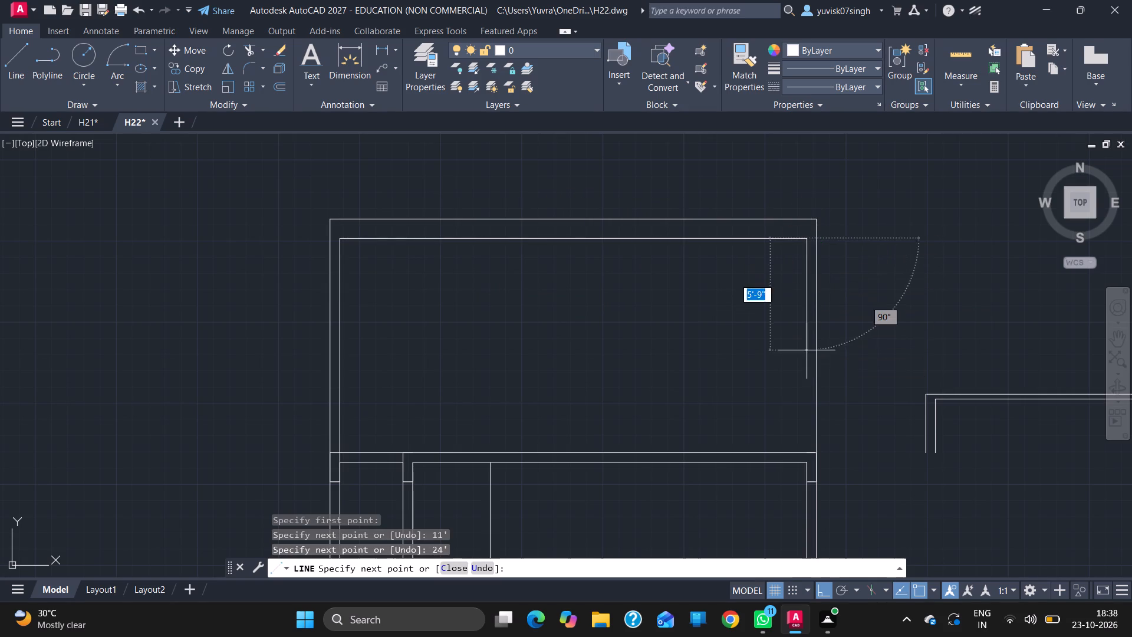
{"action": "left_click", "coordinate": [804, 451]}
{"action": "key", "text": "Escape"}
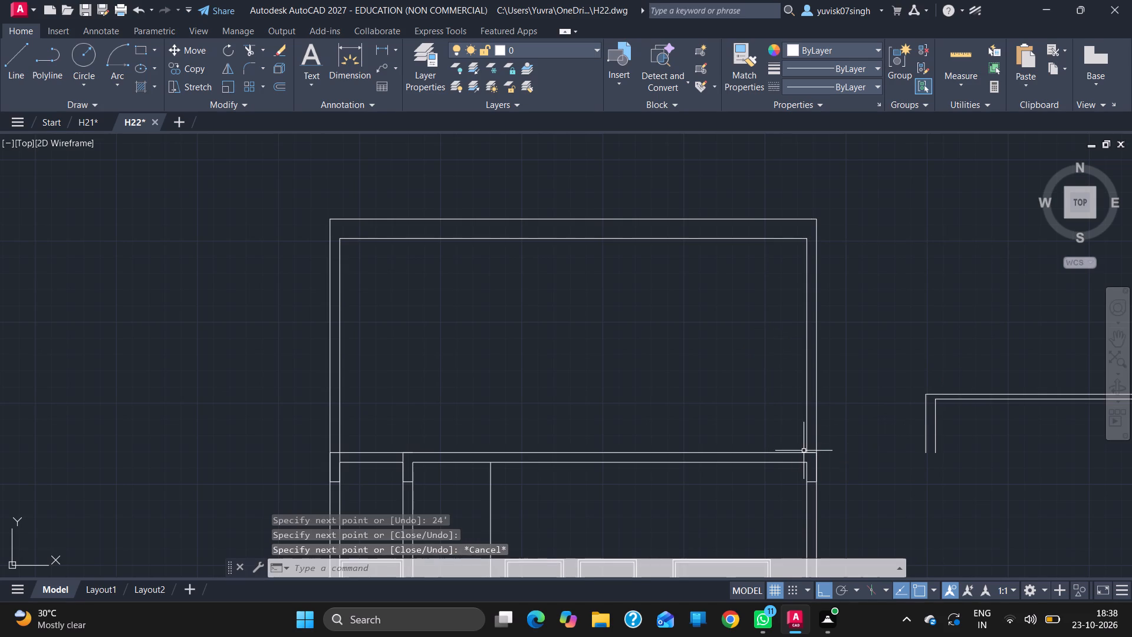
Delete the long outer top line of the upper storey.
{"action": "left_click", "coordinate": [786, 218]}
{"action": "key", "text": "Delete"}
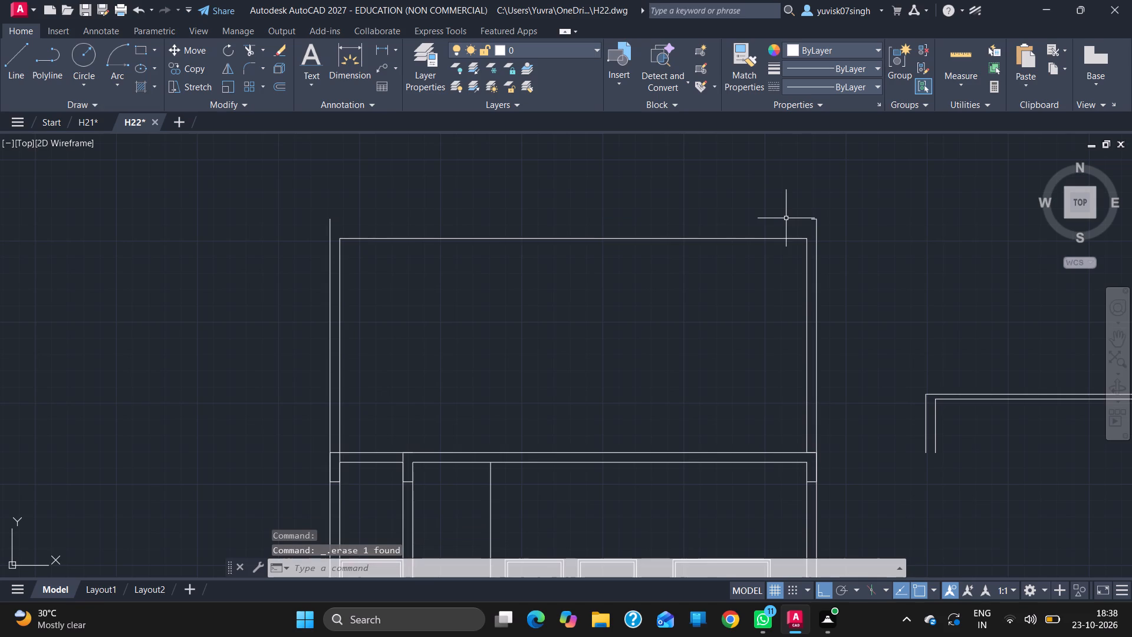
Draw a new outer top line 6" above the inner outline, running from the left outer wall line to the right one.
{"action": "left_click", "coordinate": [5, 52]}
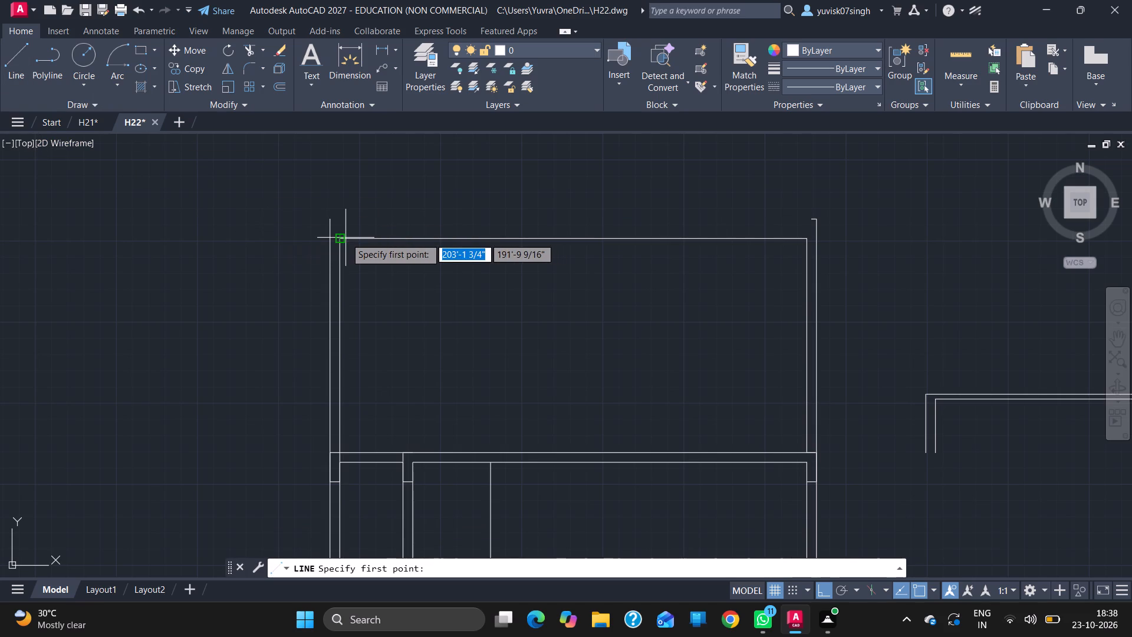
{"action": "left_click_drag", "start_coordinate": [337, 237], "coordinate": [334, 237]}
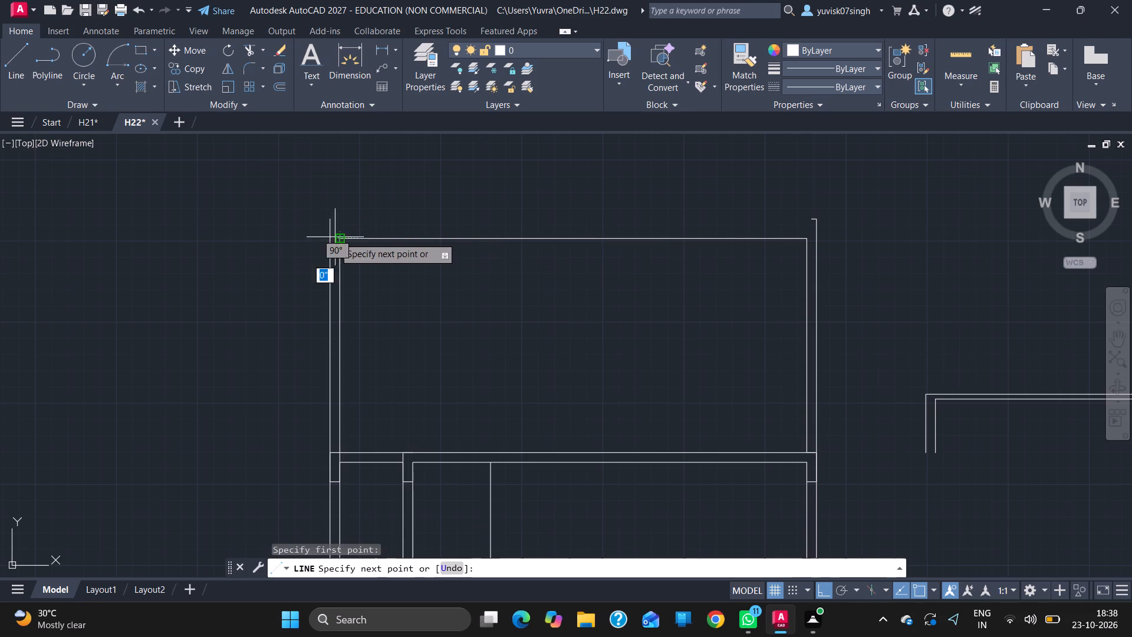
{"action": "left_click_drag", "start_coordinate": [334, 237], "coordinate": [331, 235]}
{"action": "left_click_drag", "start_coordinate": [331, 235], "coordinate": [334, 221]}
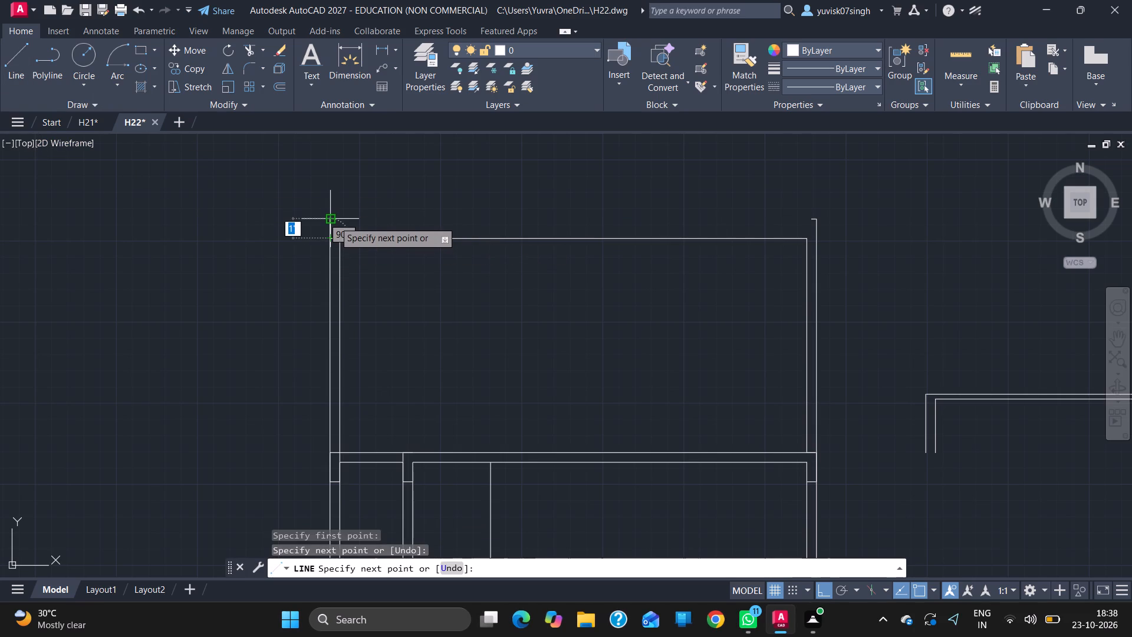
{"action": "key", "text": "6"}
{"action": "key", "text": "Return"}
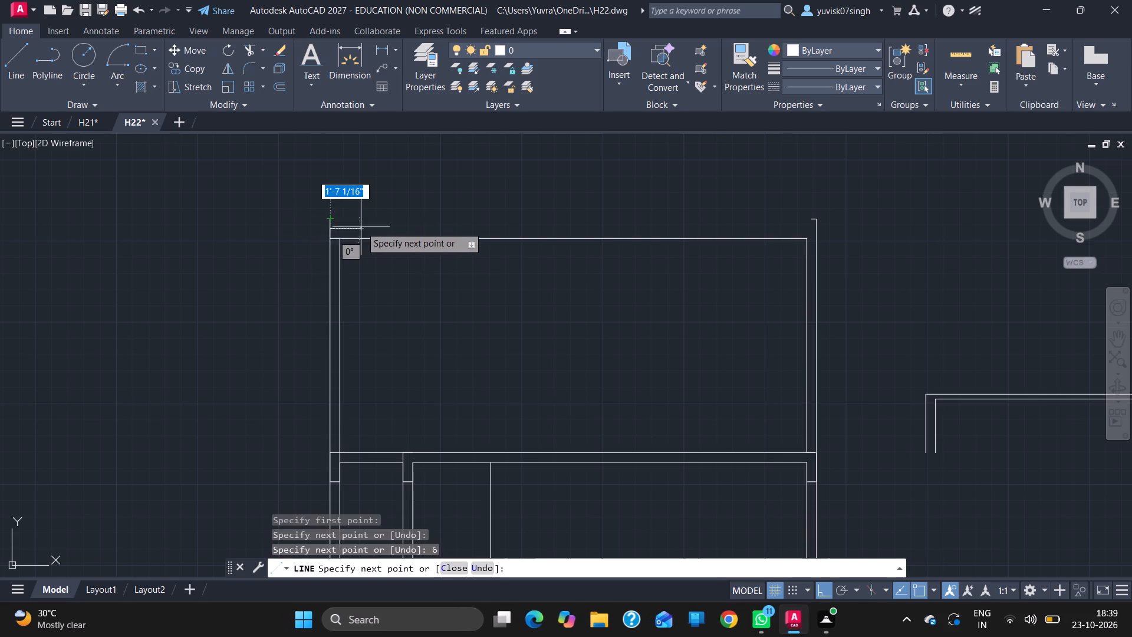
{"action": "left_click", "coordinate": [816, 232]}
{"action": "key", "text": "Escape"}
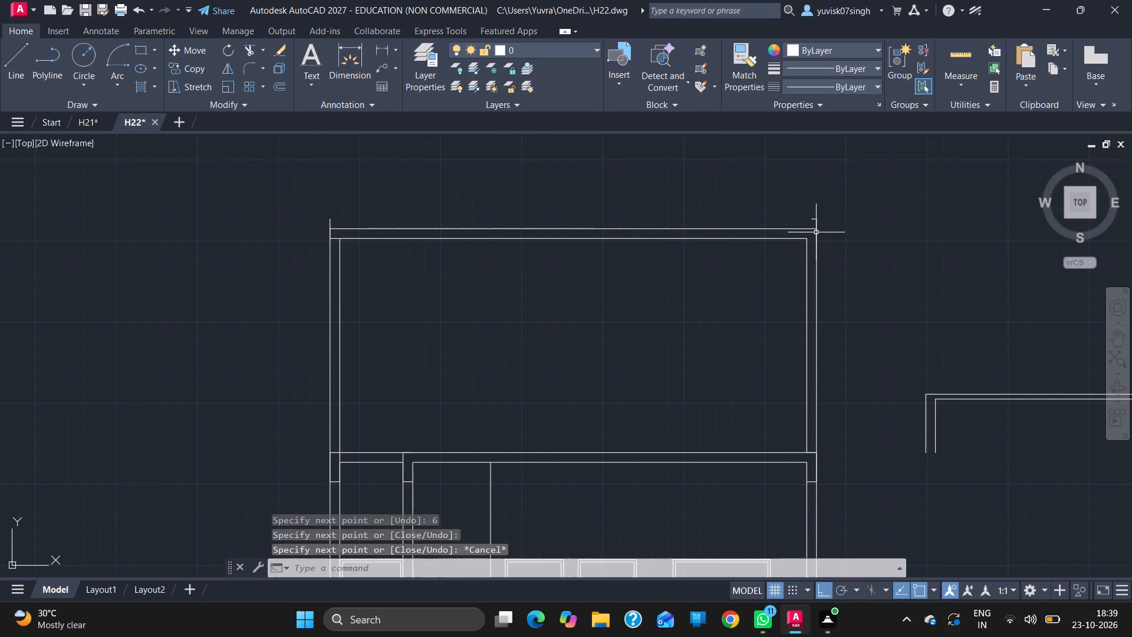
Trim the leftover line ends above the new top line at both corners and the short line crossing the left wall.
{"action": "key", "text": "t"}
{"action": "key", "text": "r"}
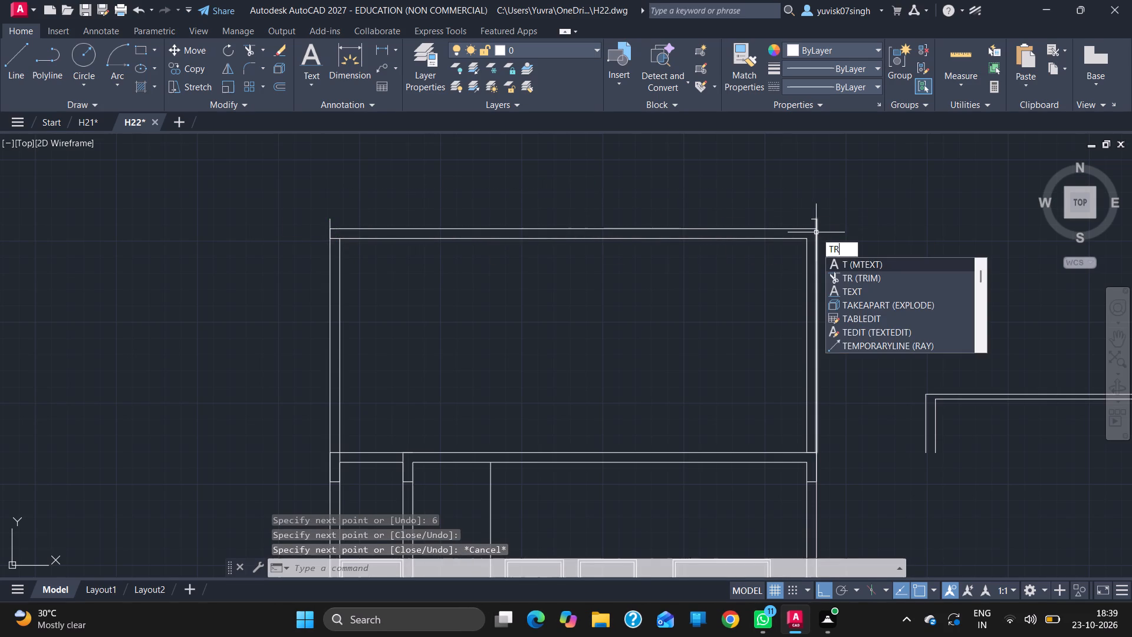
{"action": "key", "text": "Return"}
{"action": "left_click", "coordinate": [816, 224]}
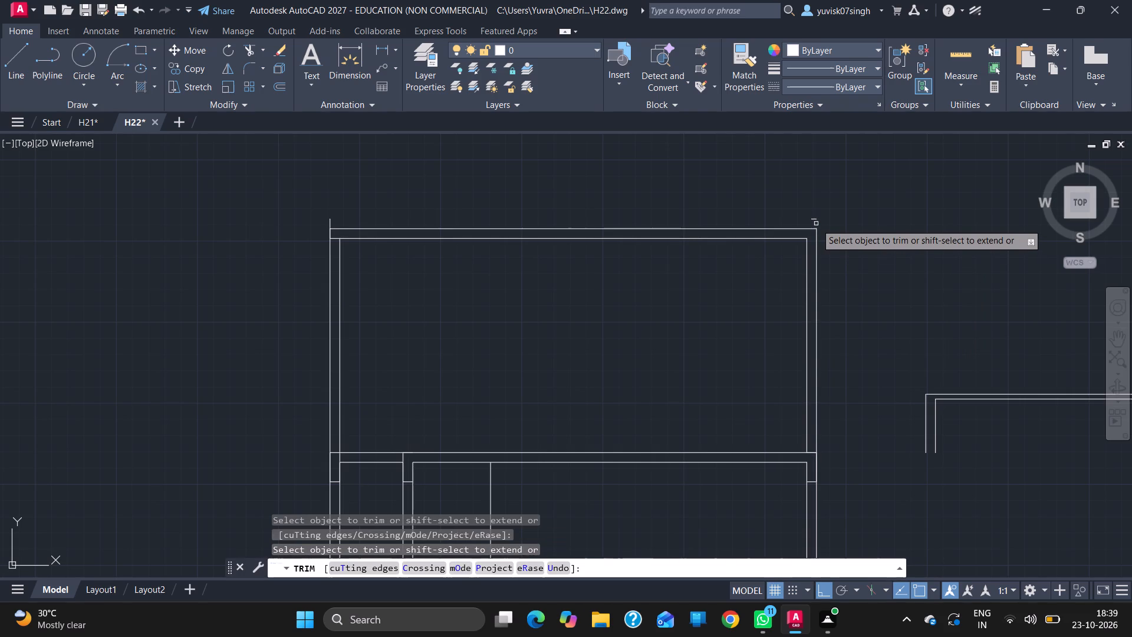
{"action": "left_click", "coordinate": [814, 220]}
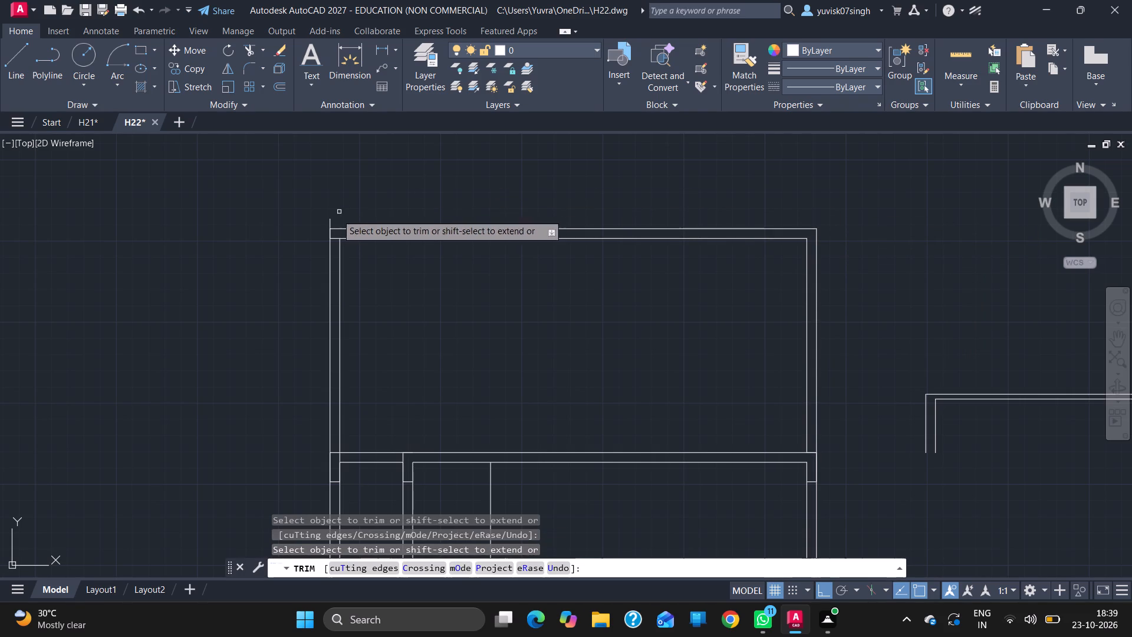
{"action": "left_click", "coordinate": [328, 222]}
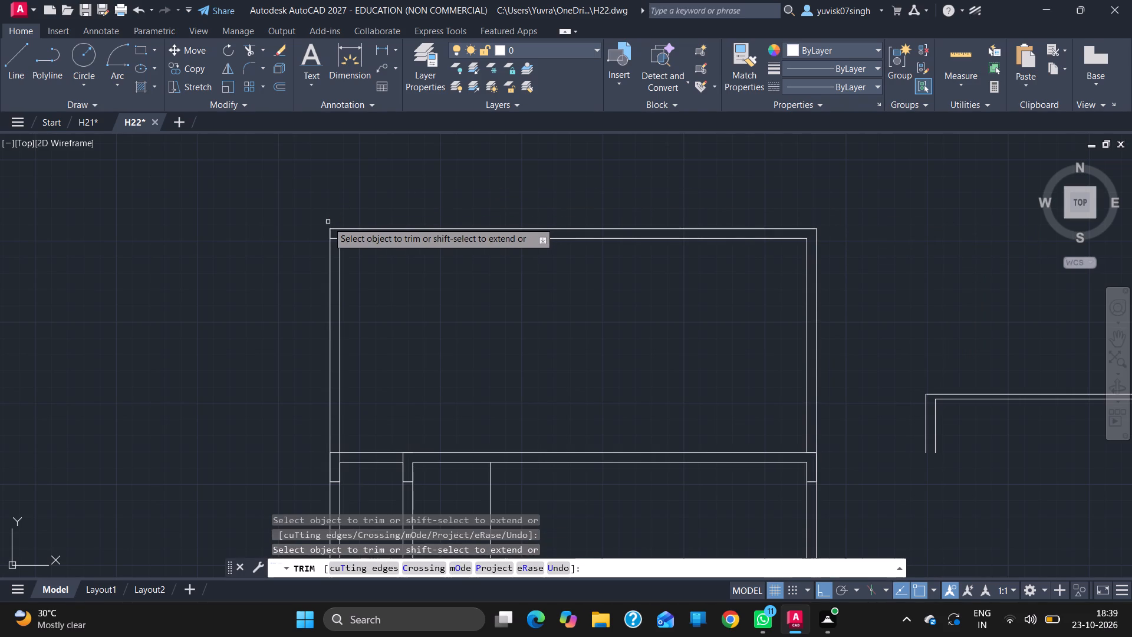
{"action": "left_click", "coordinate": [335, 239]}
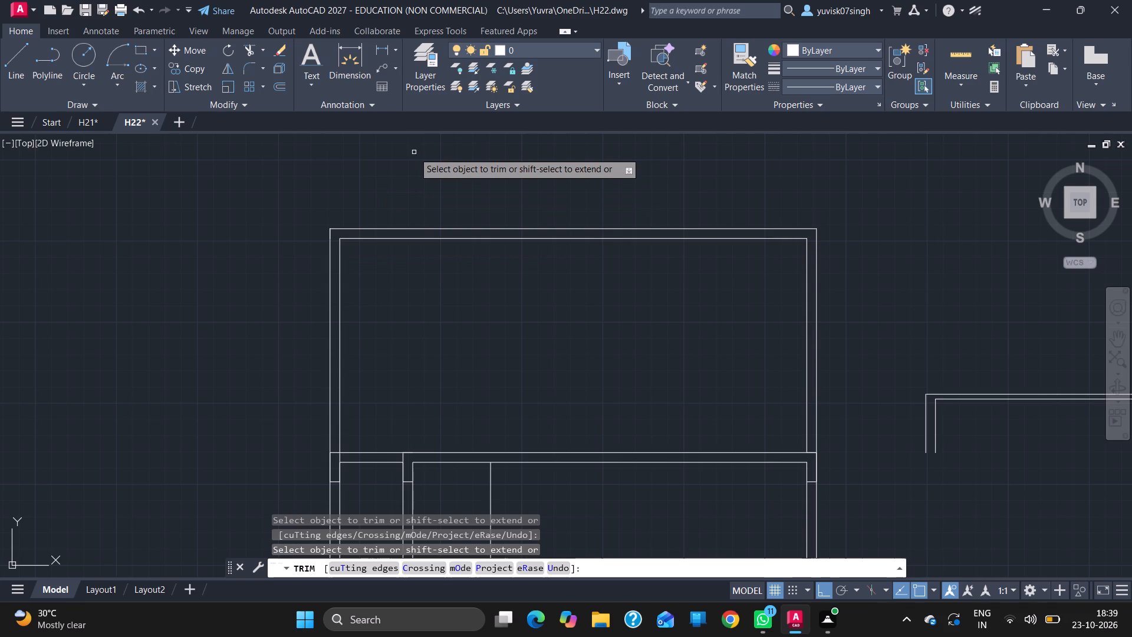
{"action": "key", "text": "Return"}
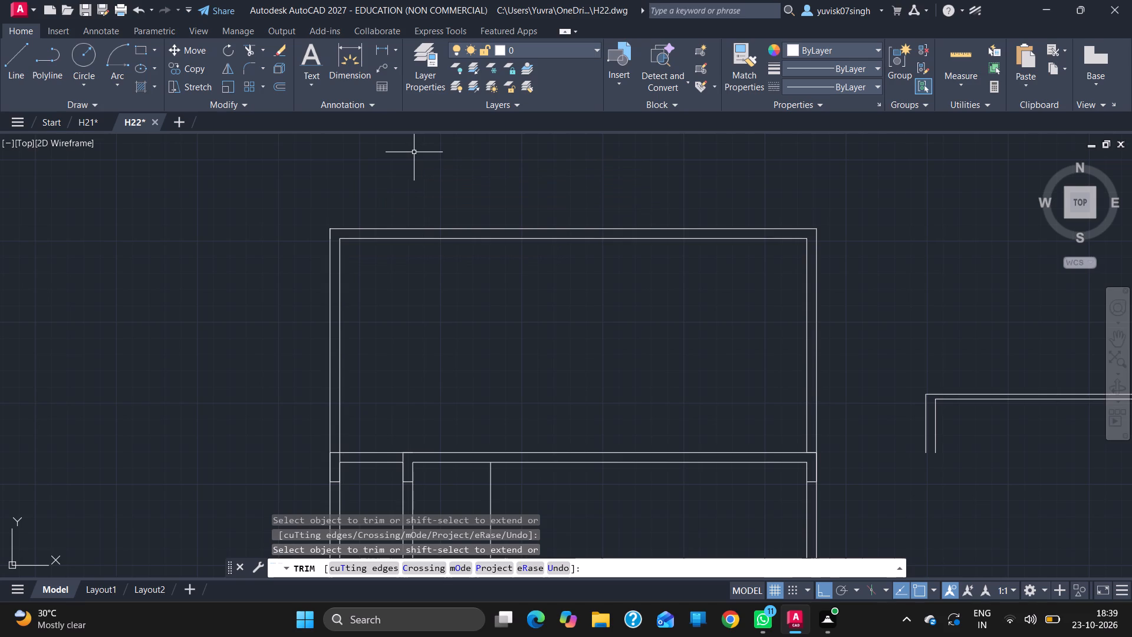
{"action": "key", "text": "Escape"}
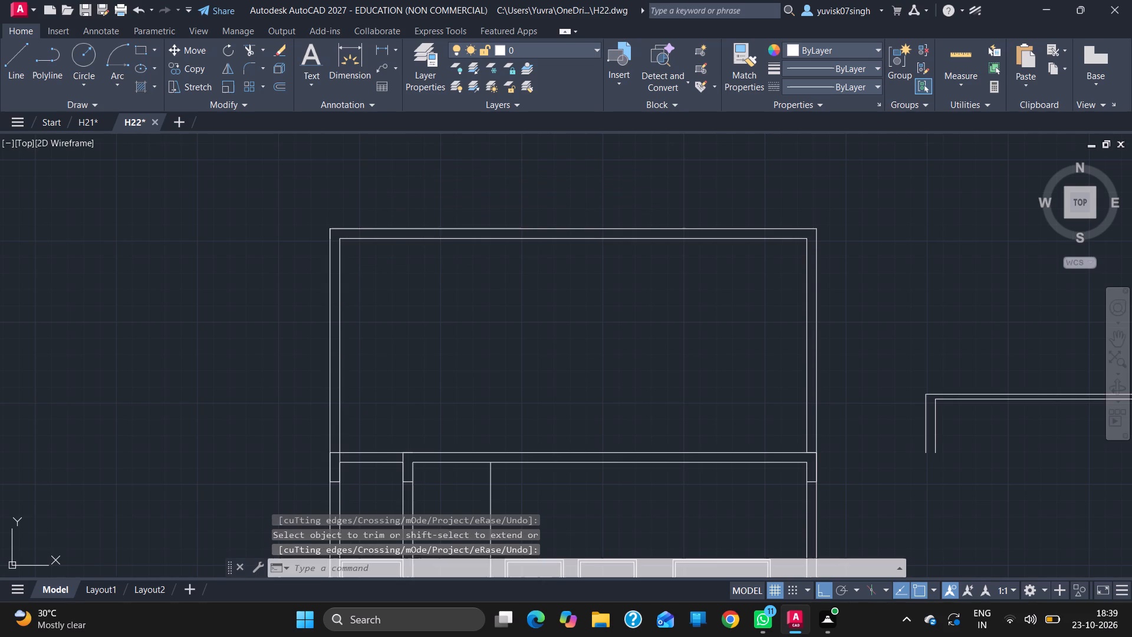
Draw the upper storey's partition wall above the lower one, its left face reaching the outer top line and its right face the ceiling line.
{"action": "left_click", "coordinate": [11, 81]}
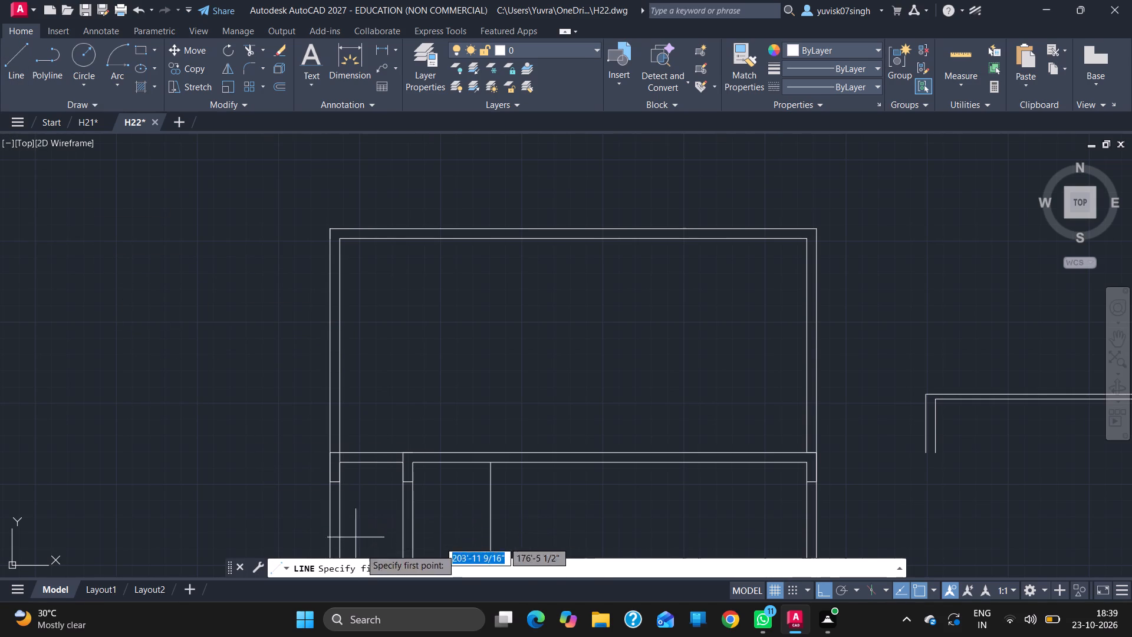
{"action": "left_click", "coordinate": [402, 453]}
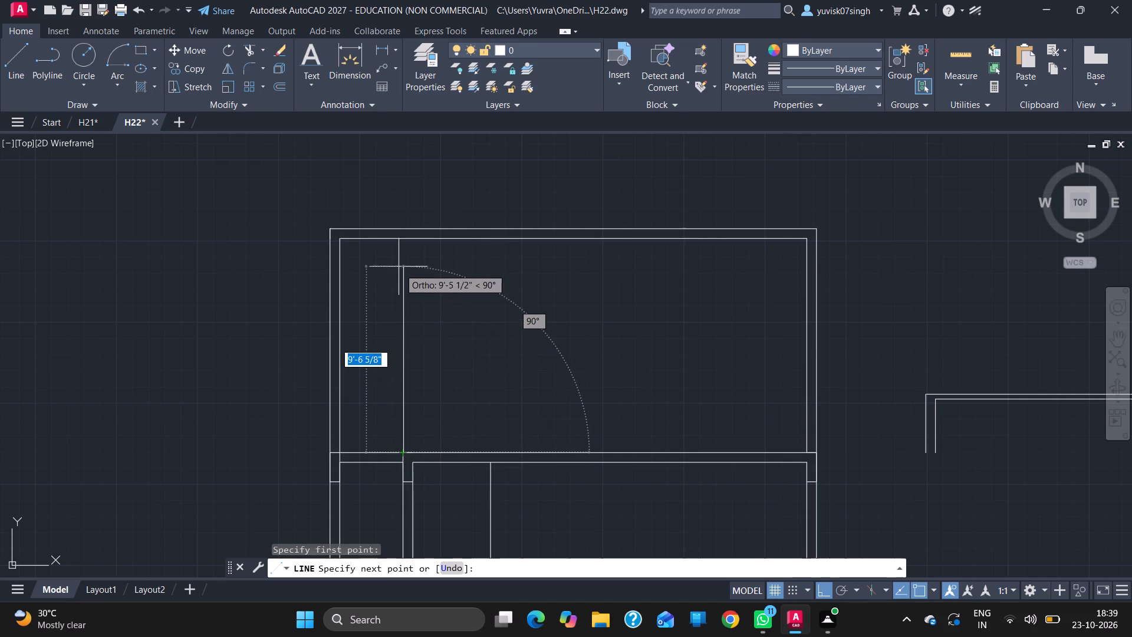
{"action": "left_click", "coordinate": [403, 228]}
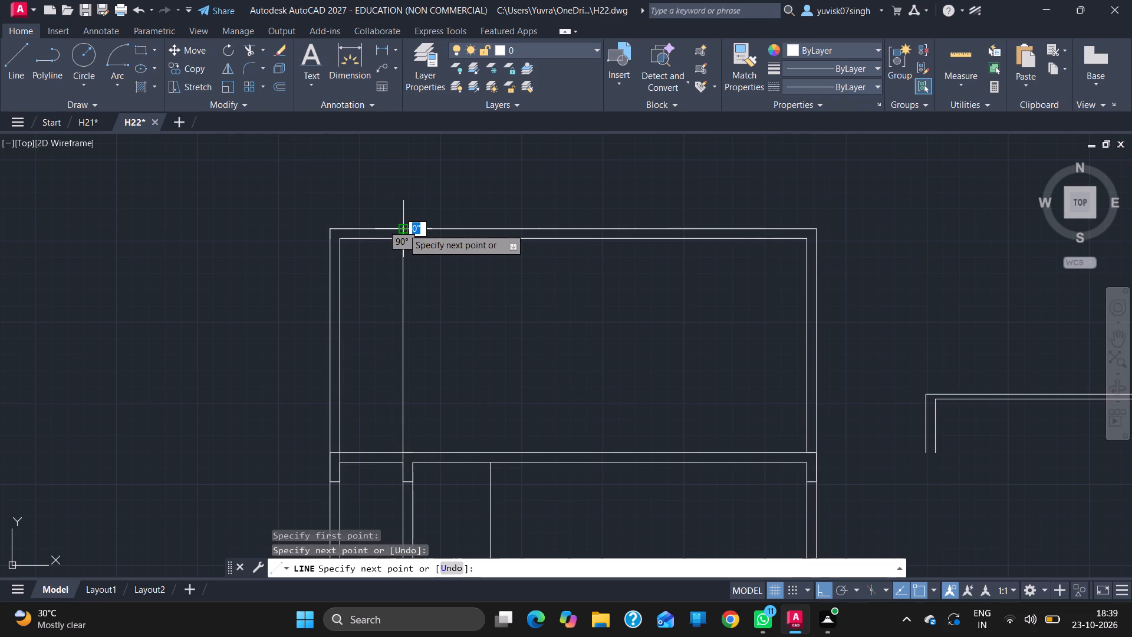
{"action": "key", "text": "Escape"}
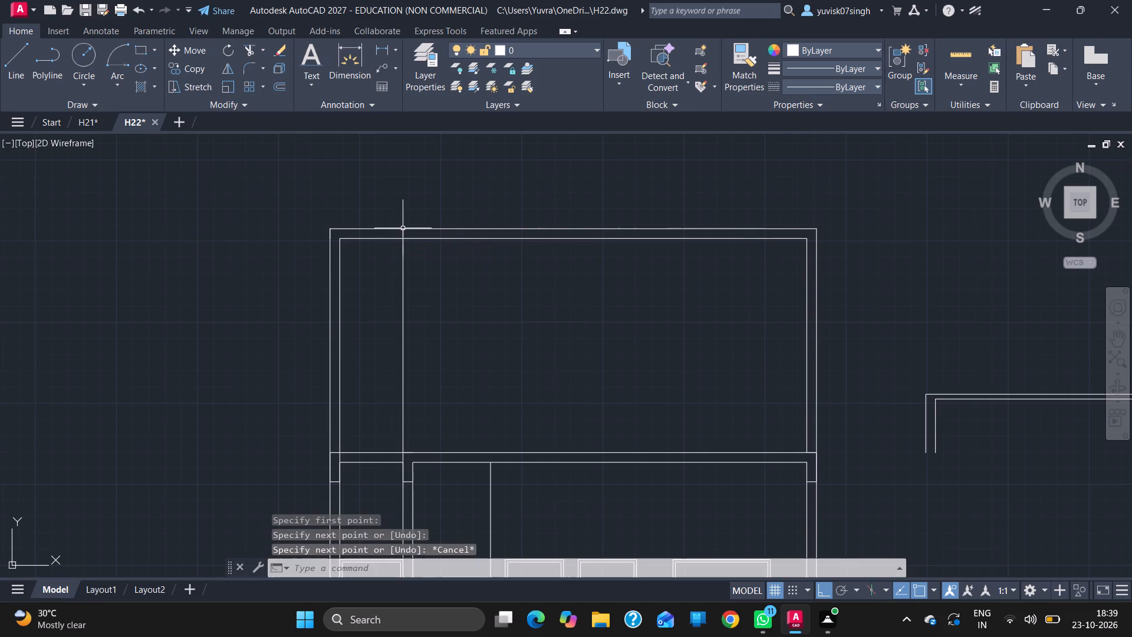
{"action": "left_click", "coordinate": [18, 67]}
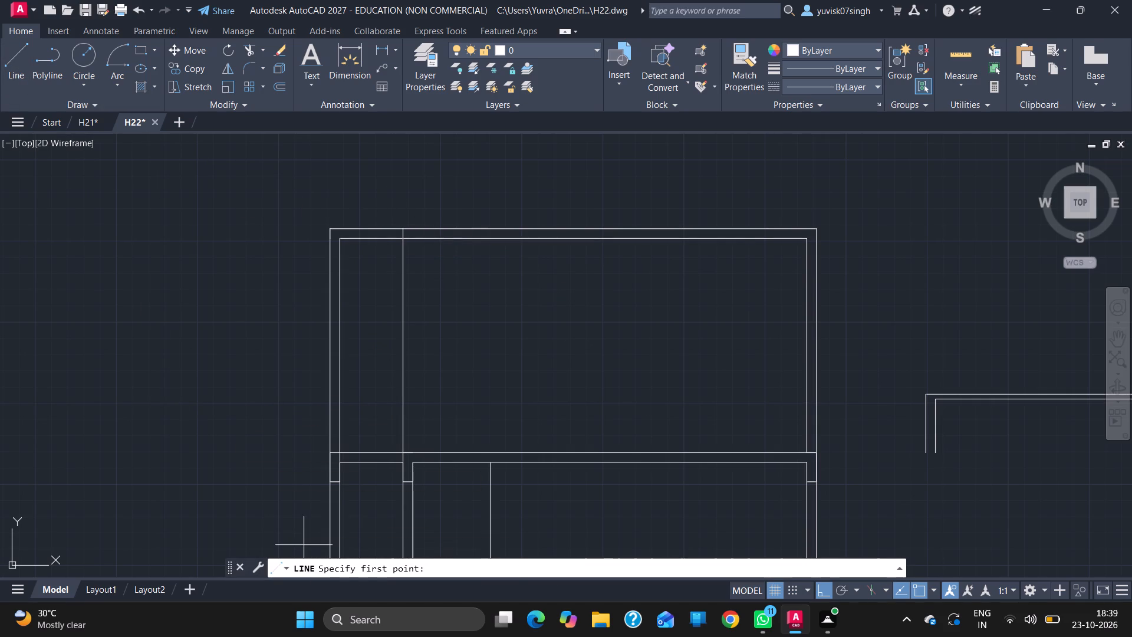
{"action": "left_click", "coordinate": [414, 453]}
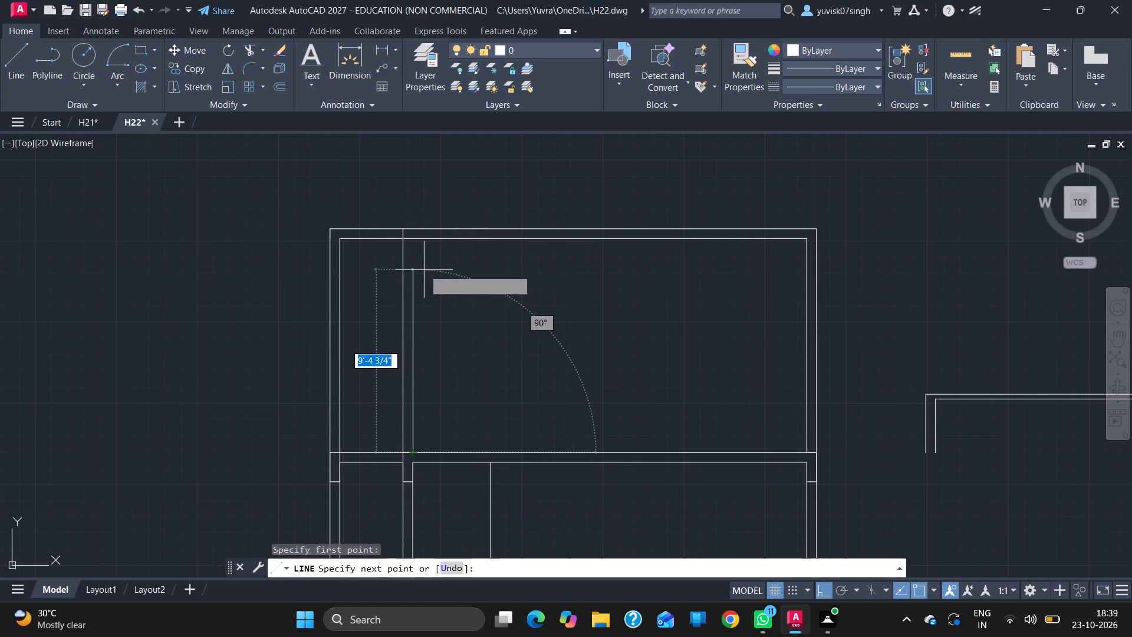
{"action": "left_click", "coordinate": [416, 241]}
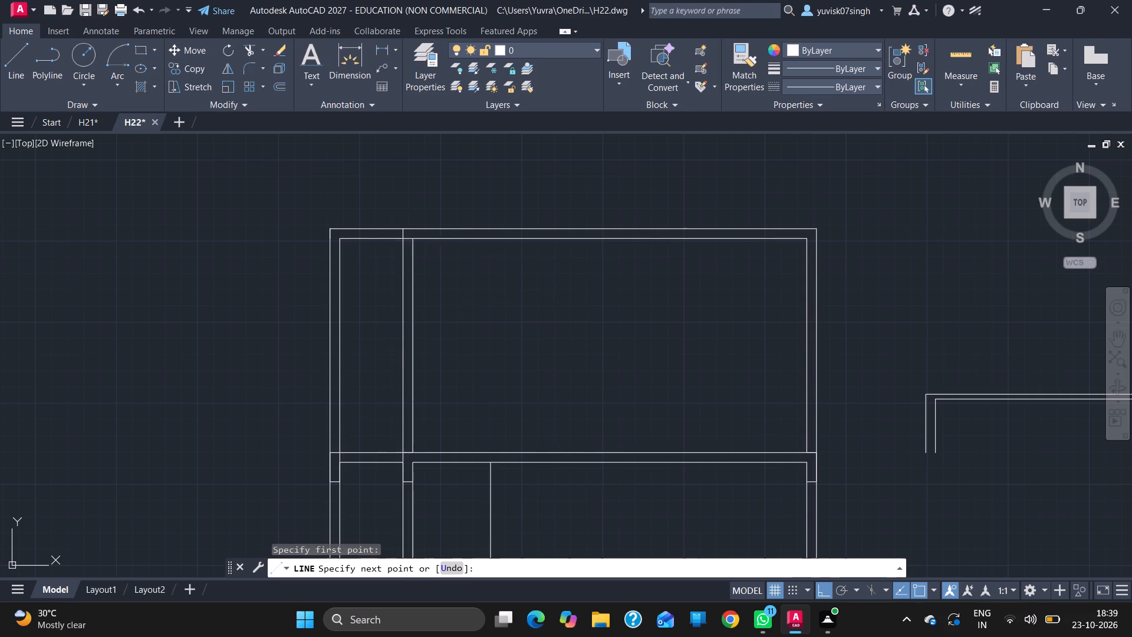
{"action": "key", "text": "Escape"}
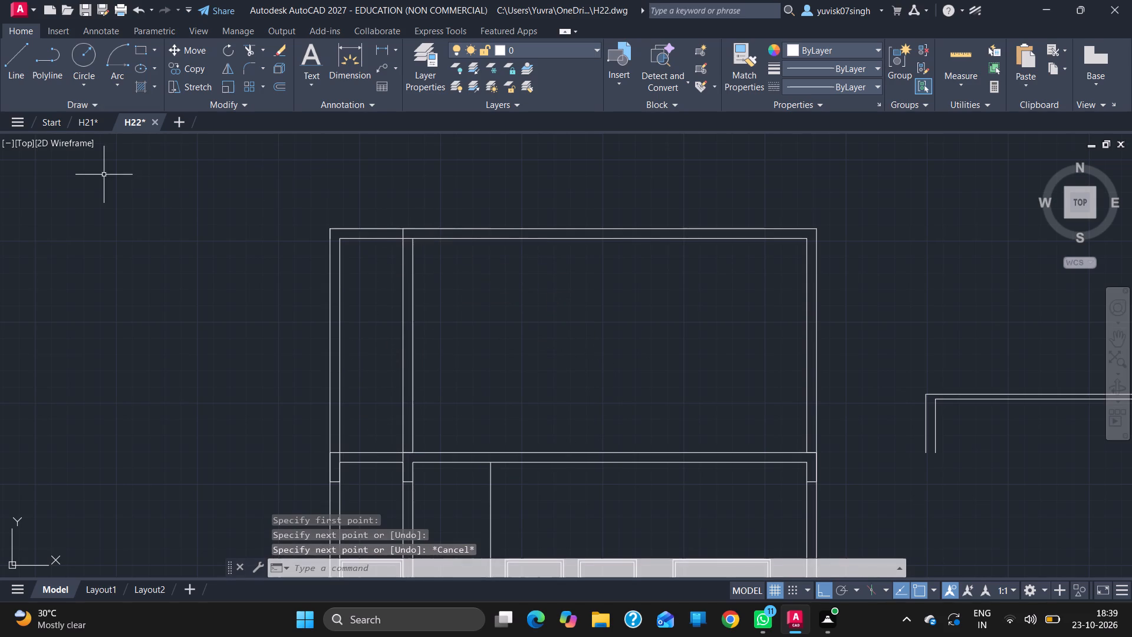
Draw a short 6" line extending the left wall's inner face up to the upper storey's outer top line.
{"action": "left_click", "coordinate": [17, 50]}
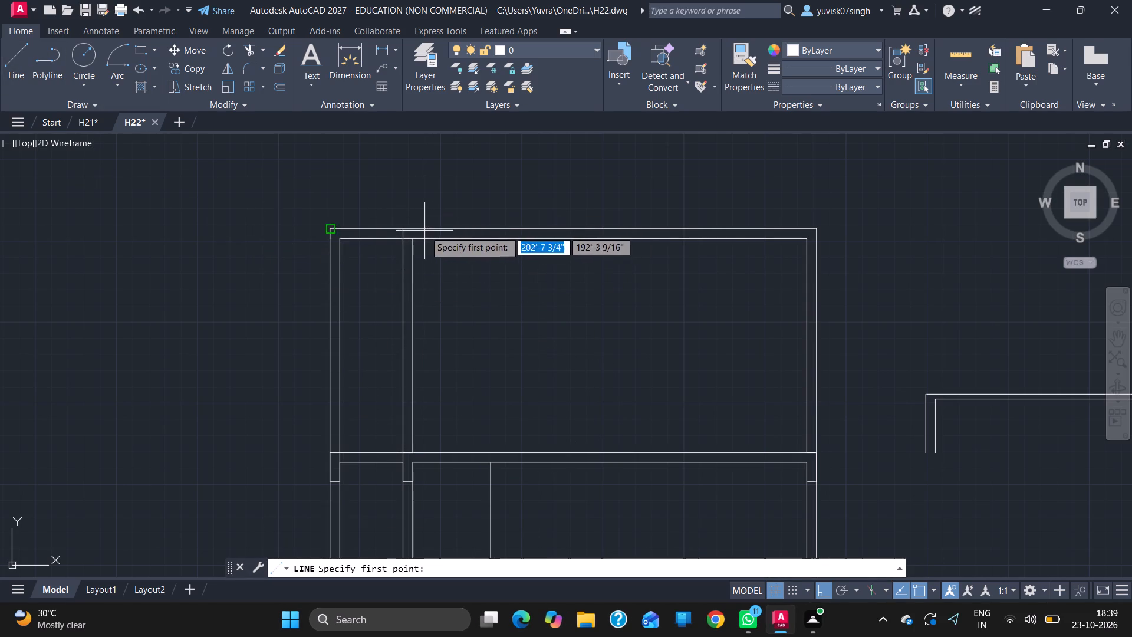
{"action": "left_click_drag", "start_coordinate": [340, 239], "coordinate": [341, 231]}
{"action": "left_click", "coordinate": [341, 231]}
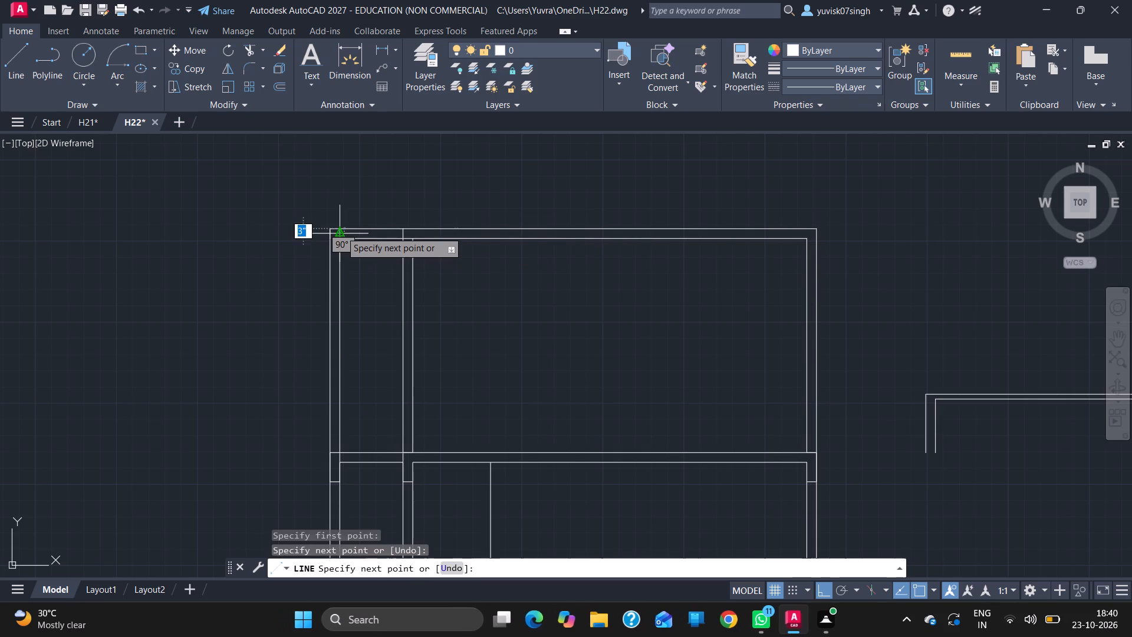
{"action": "key", "text": "Escape"}
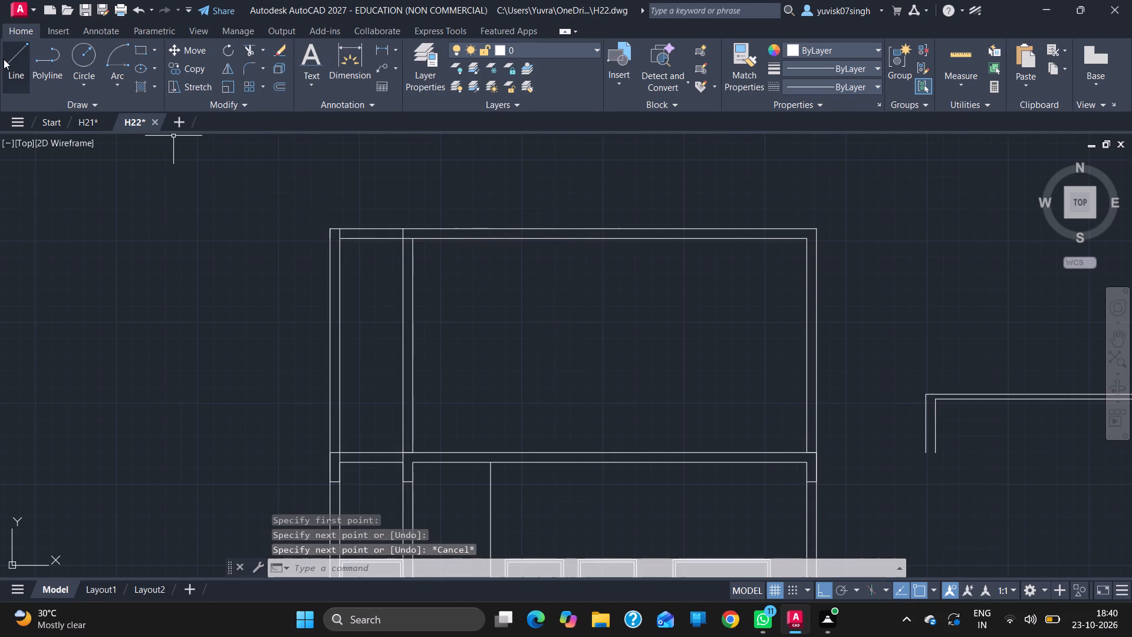
Outline a 4' high opening between the upper storey's left wall and partition, its top edge 7' above the floor line.
{"action": "left_click", "coordinate": [4, 59]}
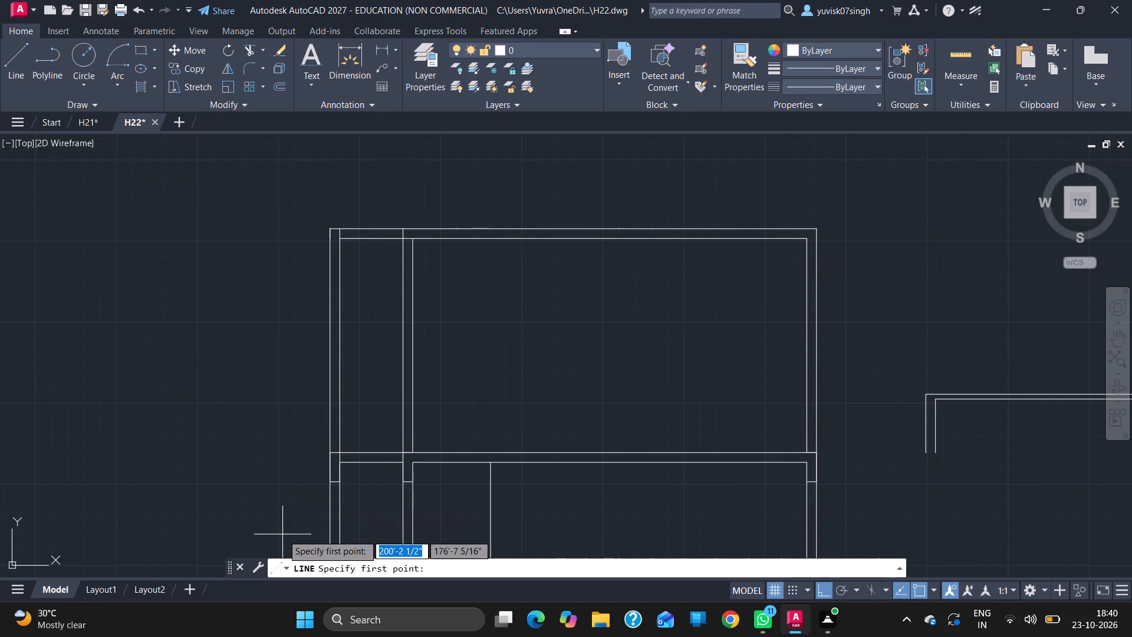
{"action": "left_click", "coordinate": [340, 452]}
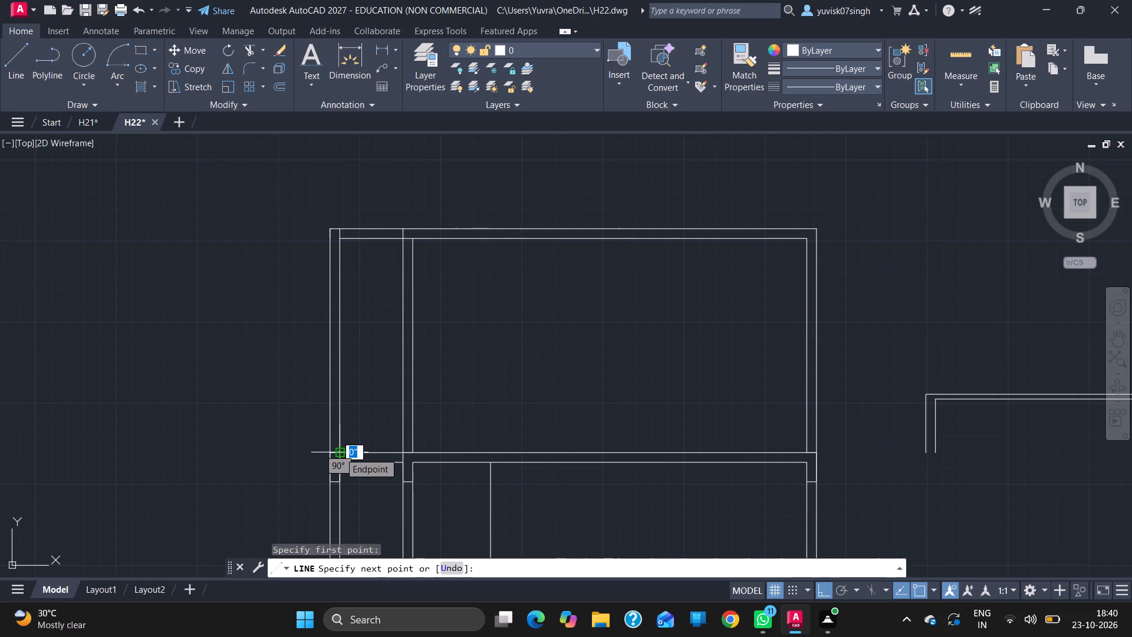
{"action": "left_click_drag", "start_coordinate": [340, 452], "coordinate": [341, 346]}
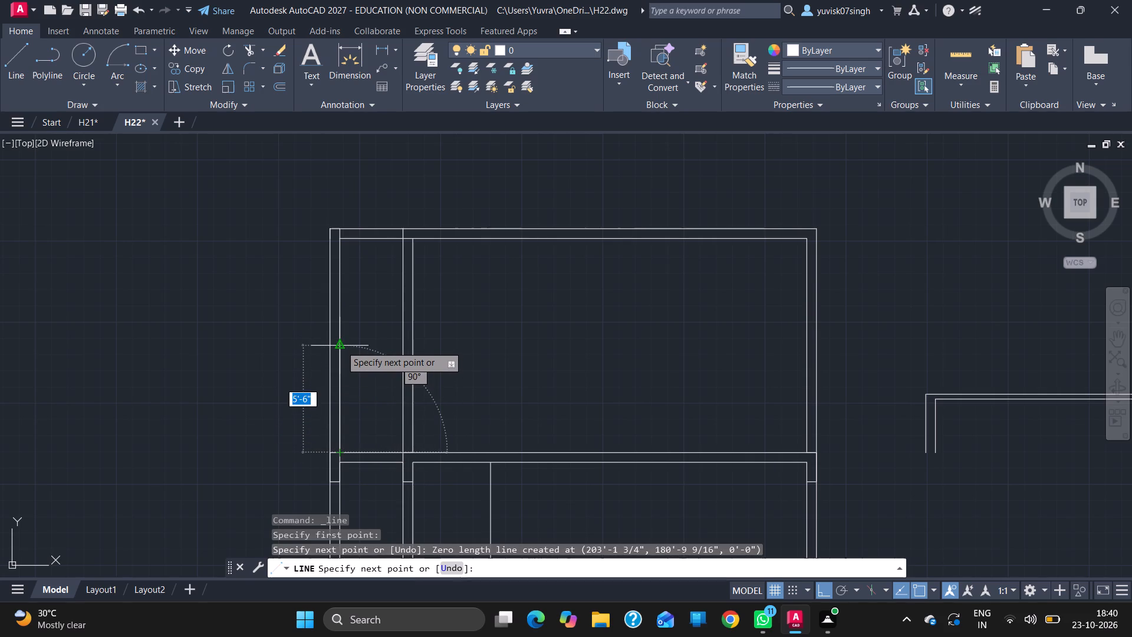
{"action": "left_click_drag", "start_coordinate": [341, 346], "coordinate": [340, 302]}
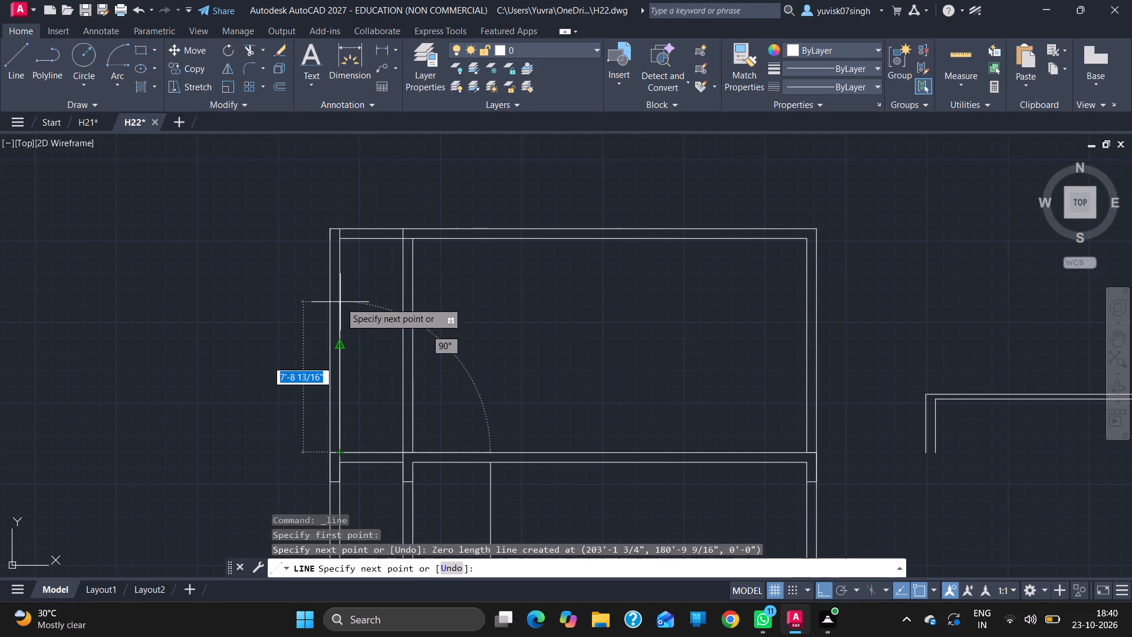
{"action": "double_click", "coordinate": [340, 238]}
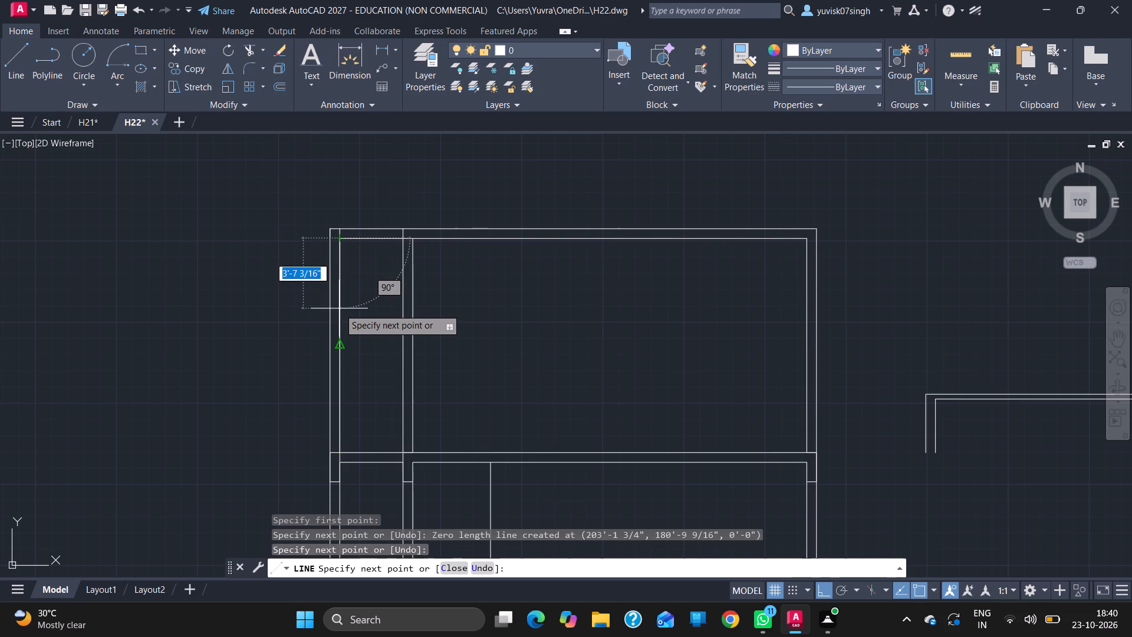
{"action": "key", "text": "ctrl+z"}
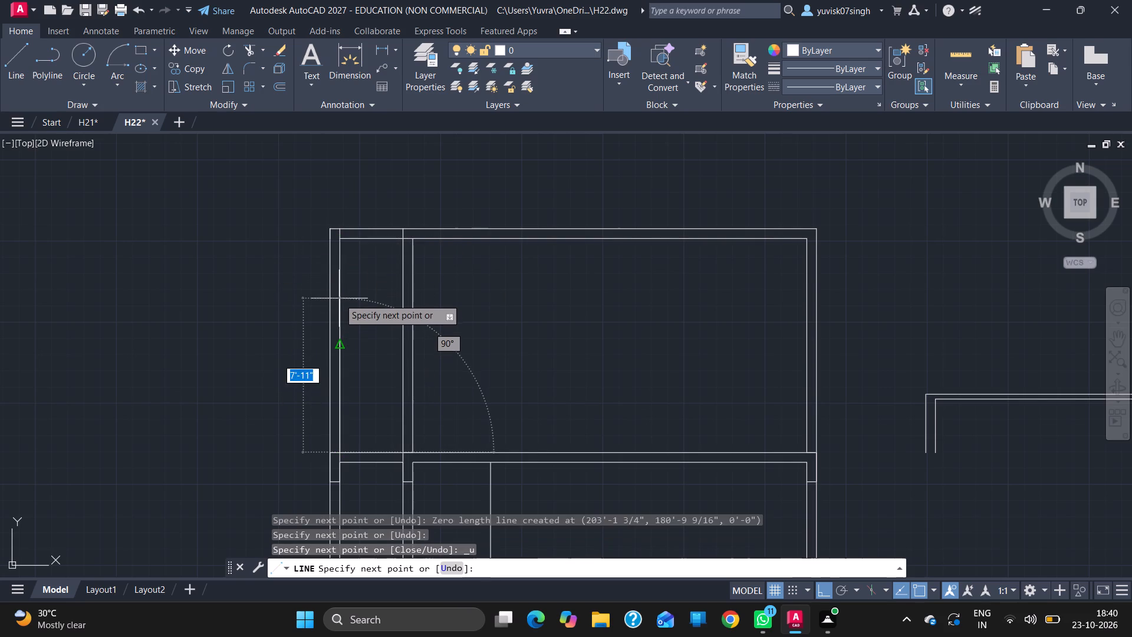
{"action": "type", "text": "7'"}
{"action": "key", "text": "Return"}
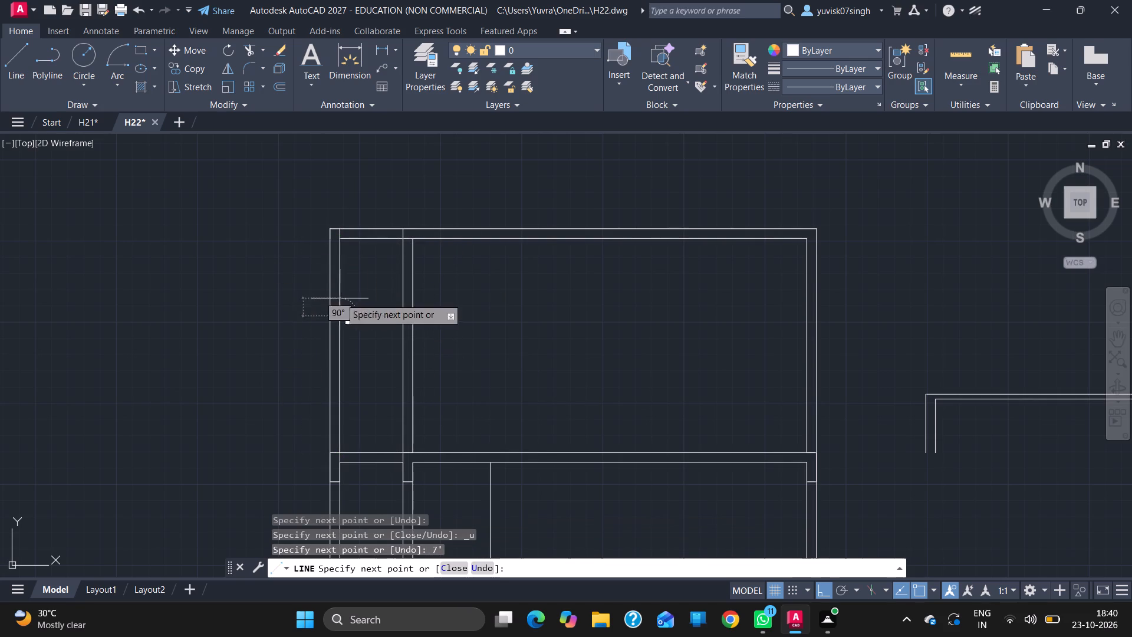
{"action": "left_click", "coordinate": [402, 314]}
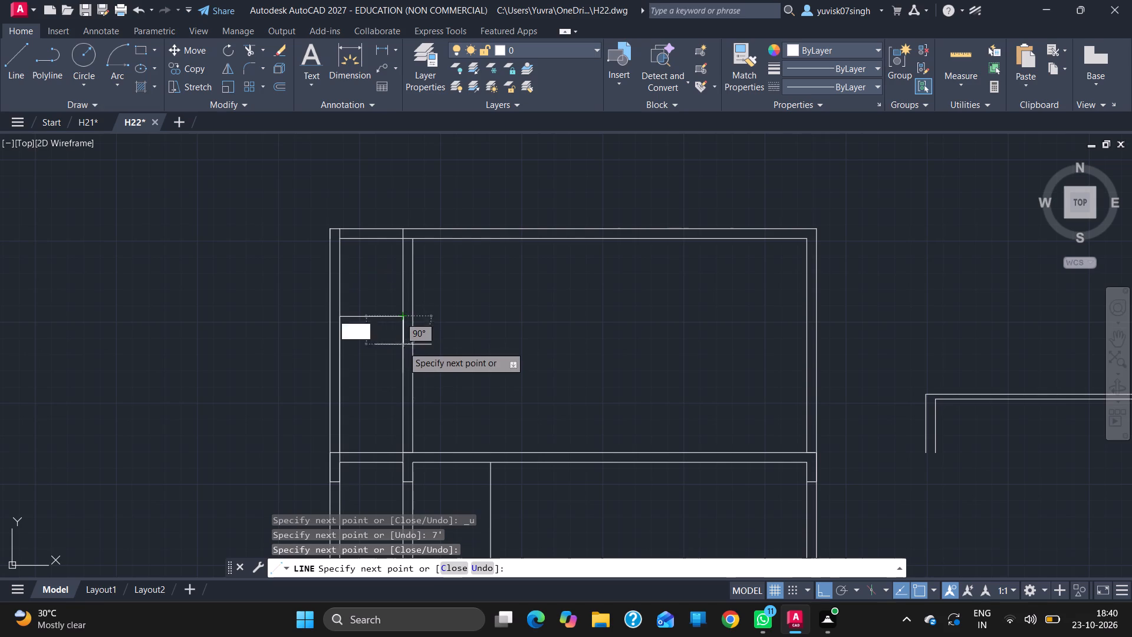
{"action": "type", "text": "4'"}
{"action": "key", "text": "Return"}
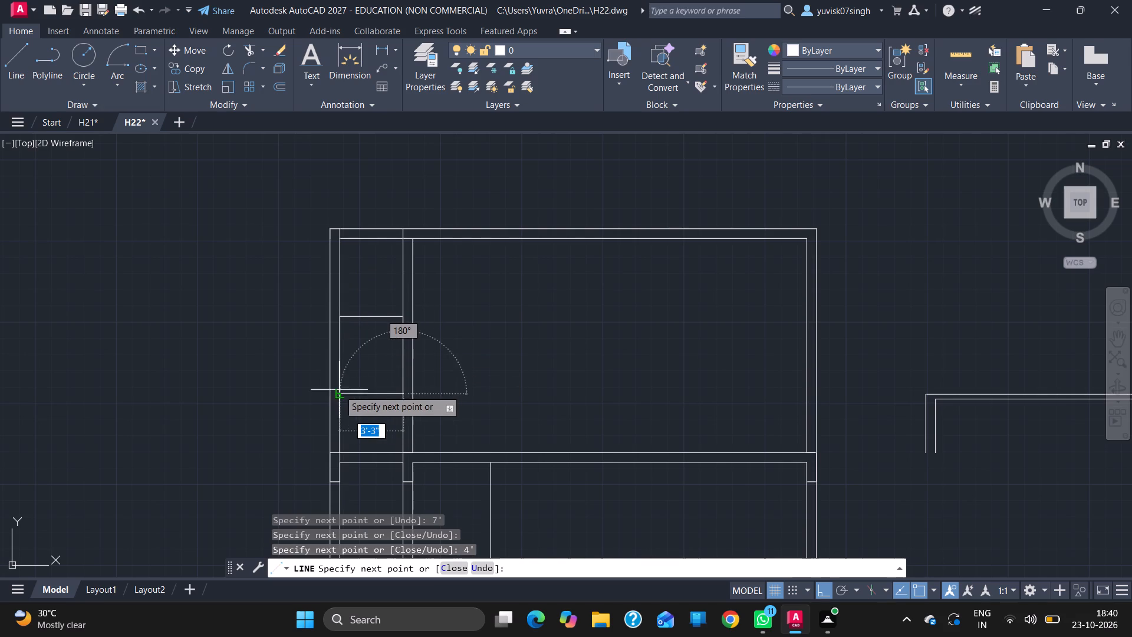
{"action": "left_click", "coordinate": [338, 396]}
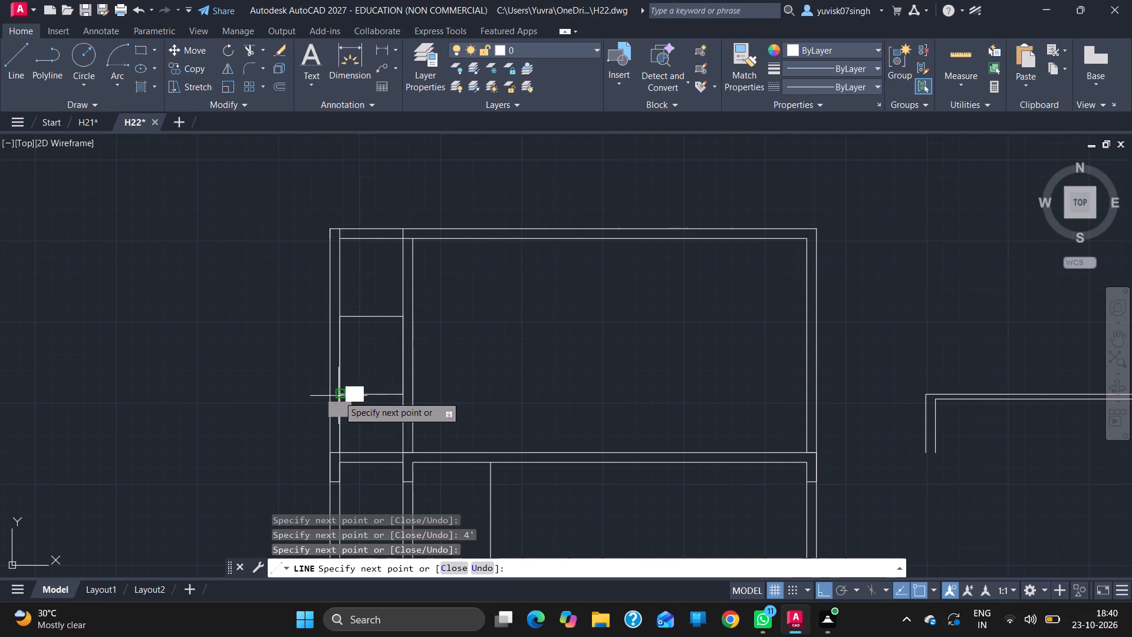
{"action": "key", "text": "Escape"}
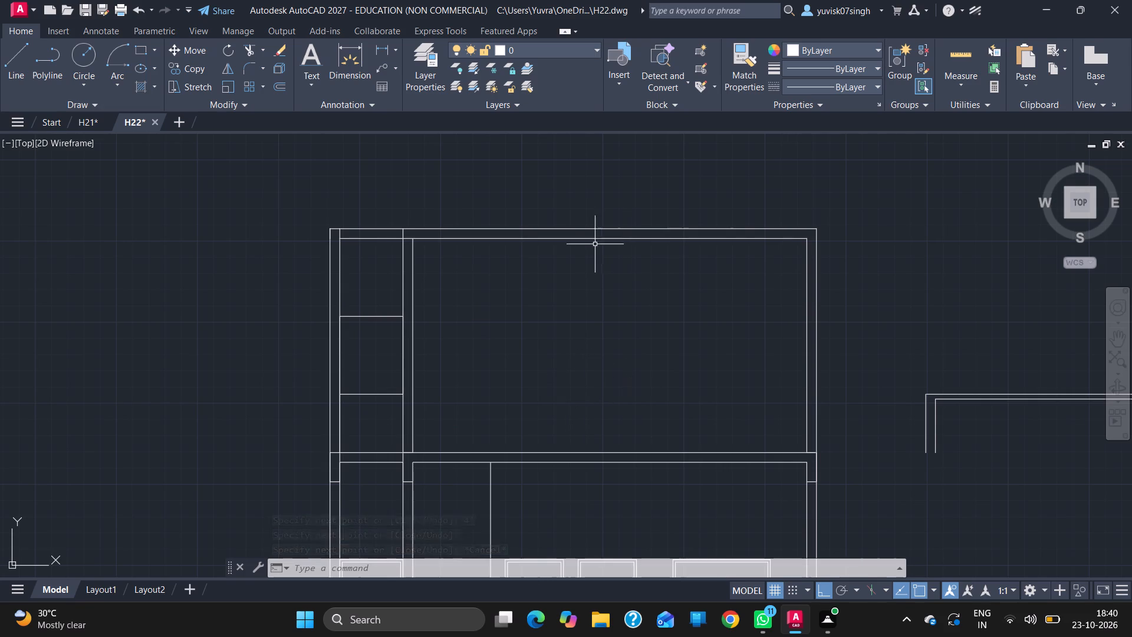
Draw an 11' vertical line in the upper storey, from the floor line to the ceiling line, directly above the lower storey's vertical line.
{"action": "left_click", "coordinate": [1121, 339]}
{"action": "left_click_drag", "start_coordinate": [705, 367], "coordinate": [579, 370]}
{"action": "key", "text": "Escape"}
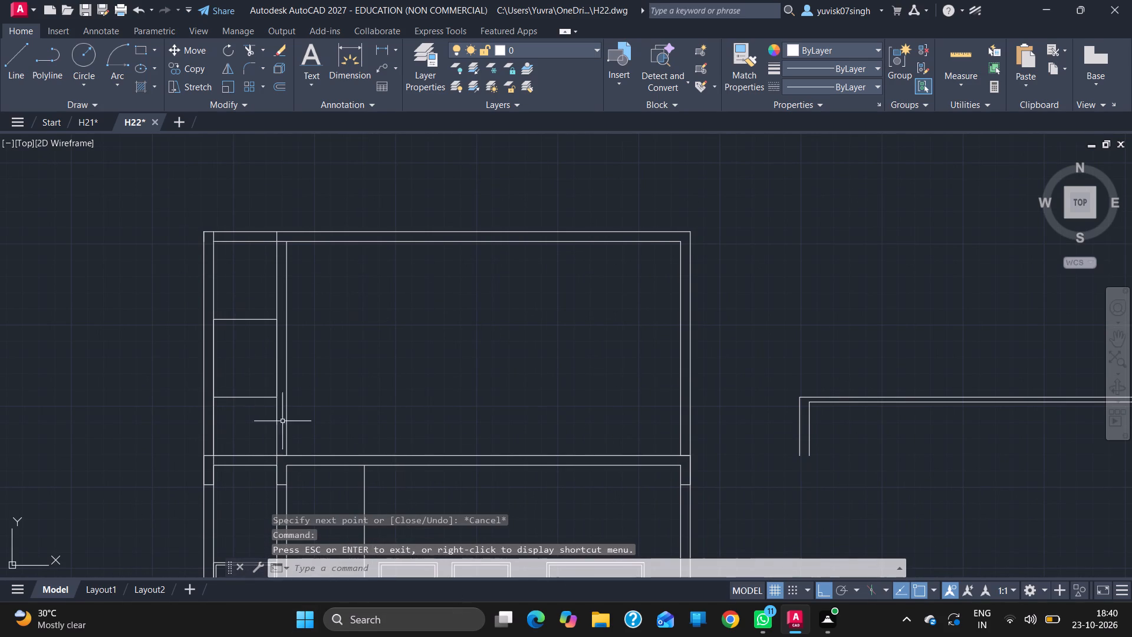
{"action": "left_click", "coordinate": [25, 50]}
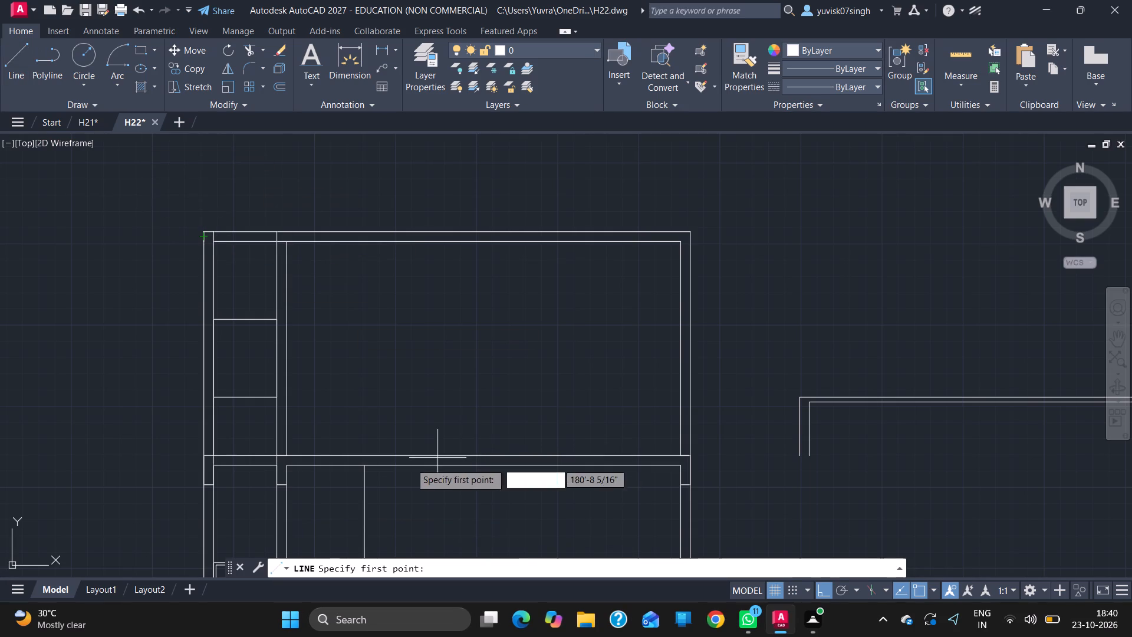
{"action": "left_click", "coordinate": [364, 457]}
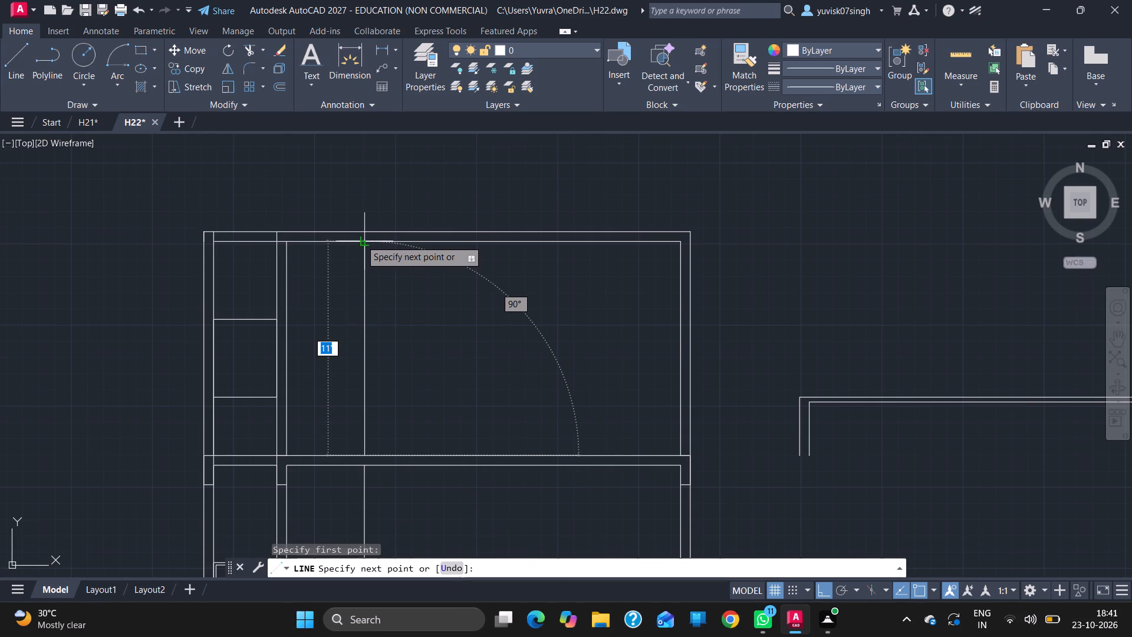
{"action": "left_click", "coordinate": [362, 242]}
{"action": "key", "text": "Escape"}
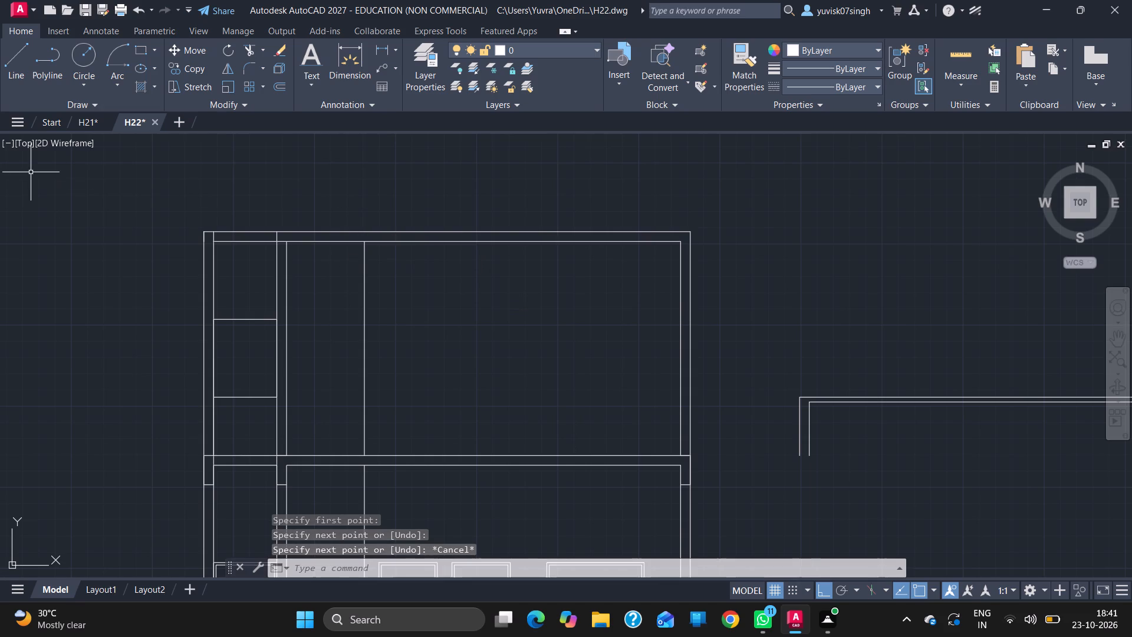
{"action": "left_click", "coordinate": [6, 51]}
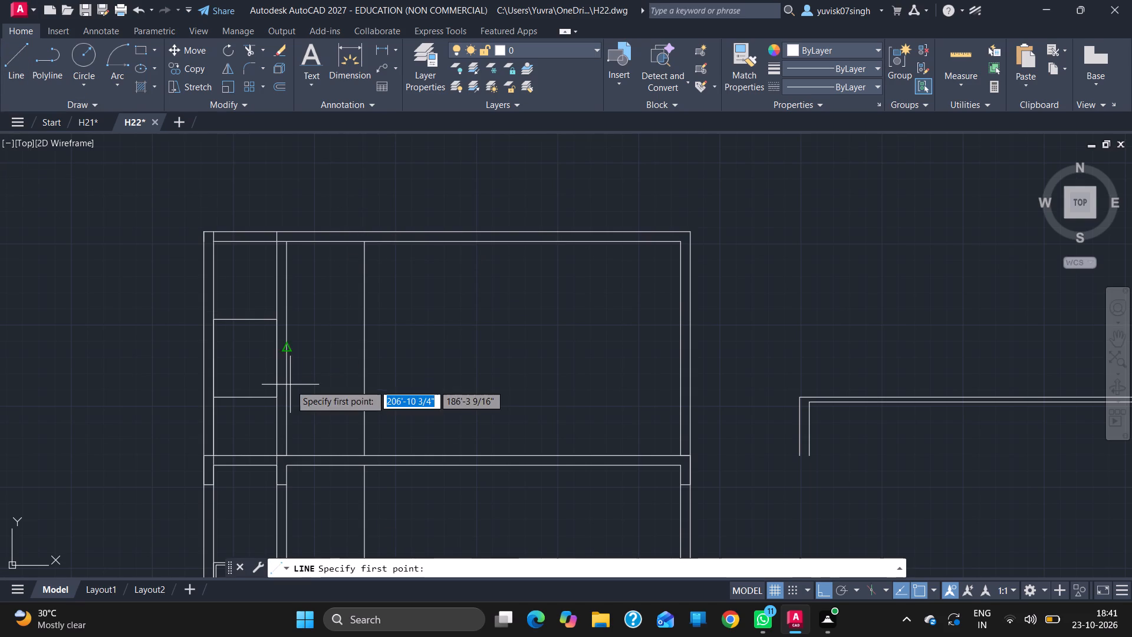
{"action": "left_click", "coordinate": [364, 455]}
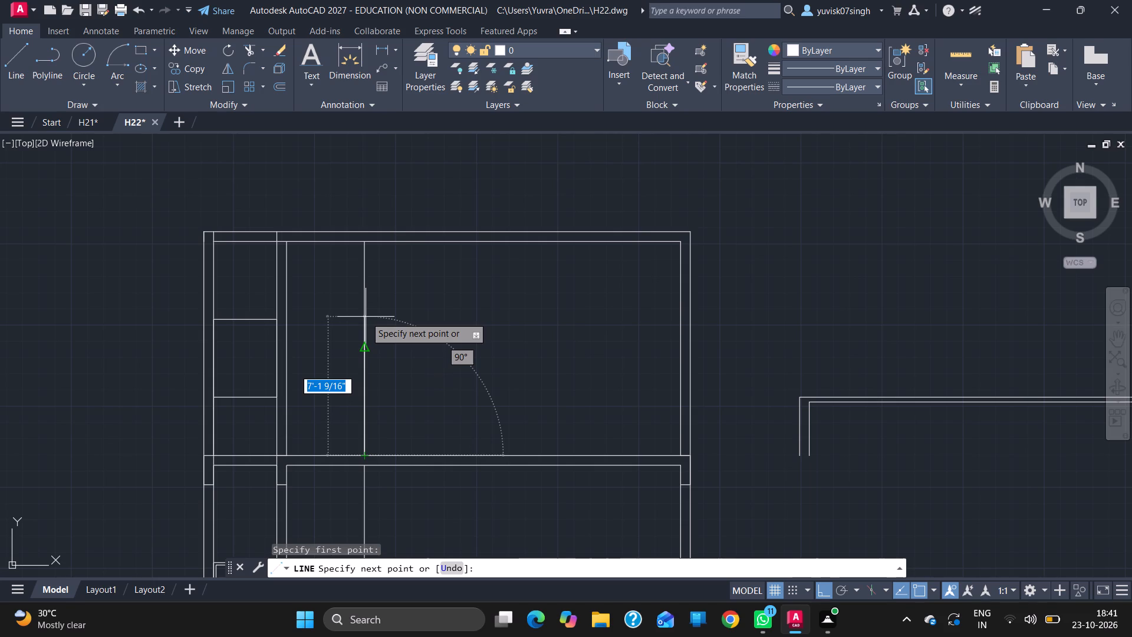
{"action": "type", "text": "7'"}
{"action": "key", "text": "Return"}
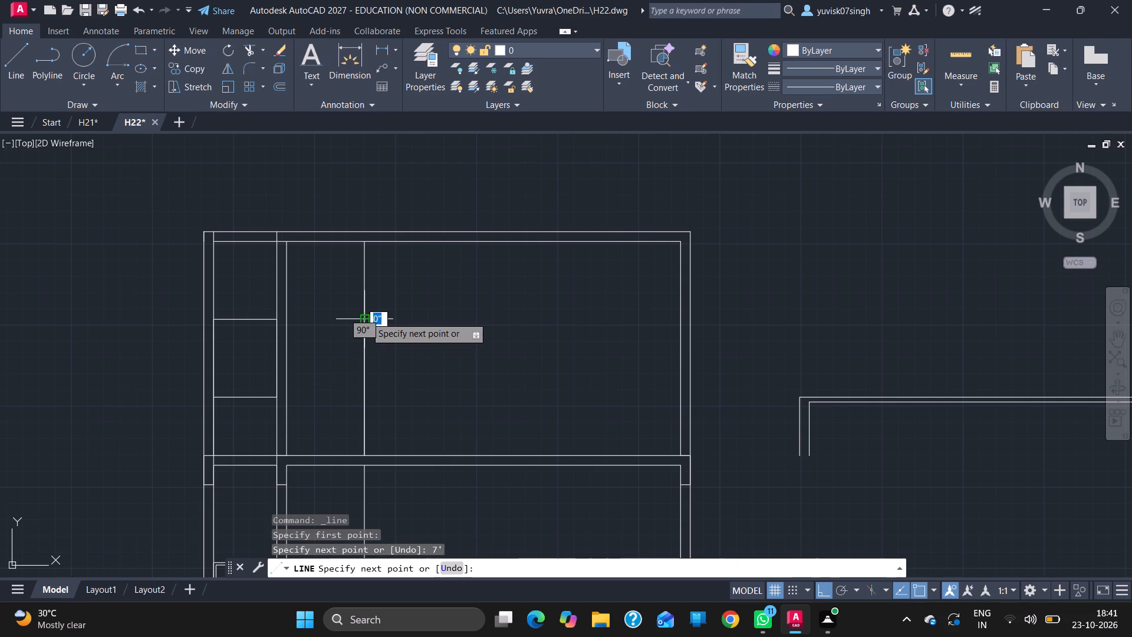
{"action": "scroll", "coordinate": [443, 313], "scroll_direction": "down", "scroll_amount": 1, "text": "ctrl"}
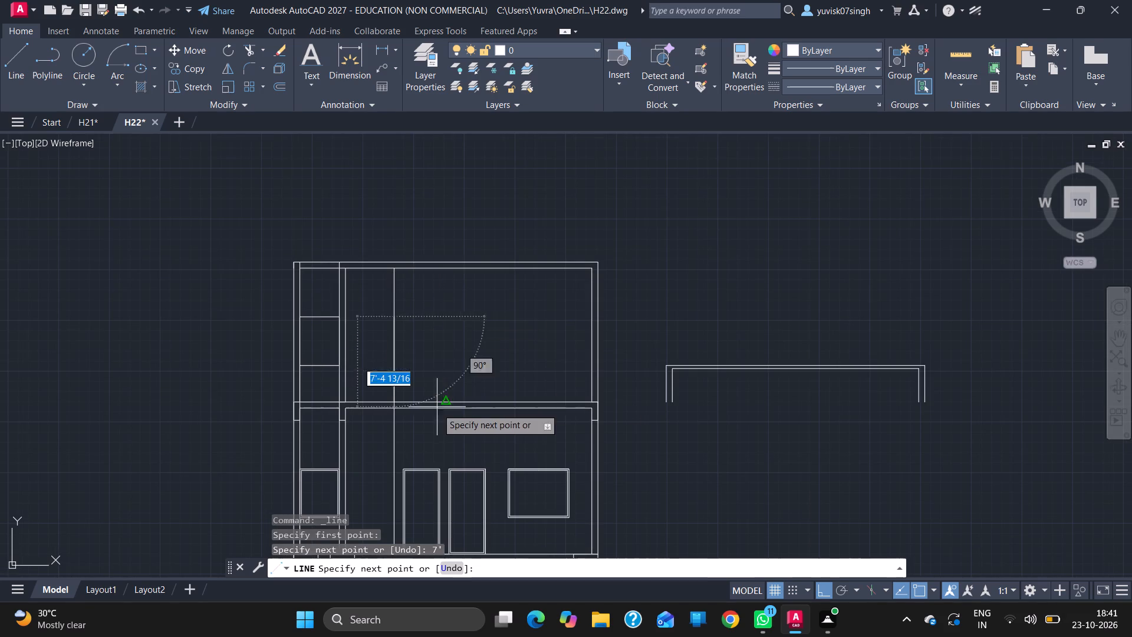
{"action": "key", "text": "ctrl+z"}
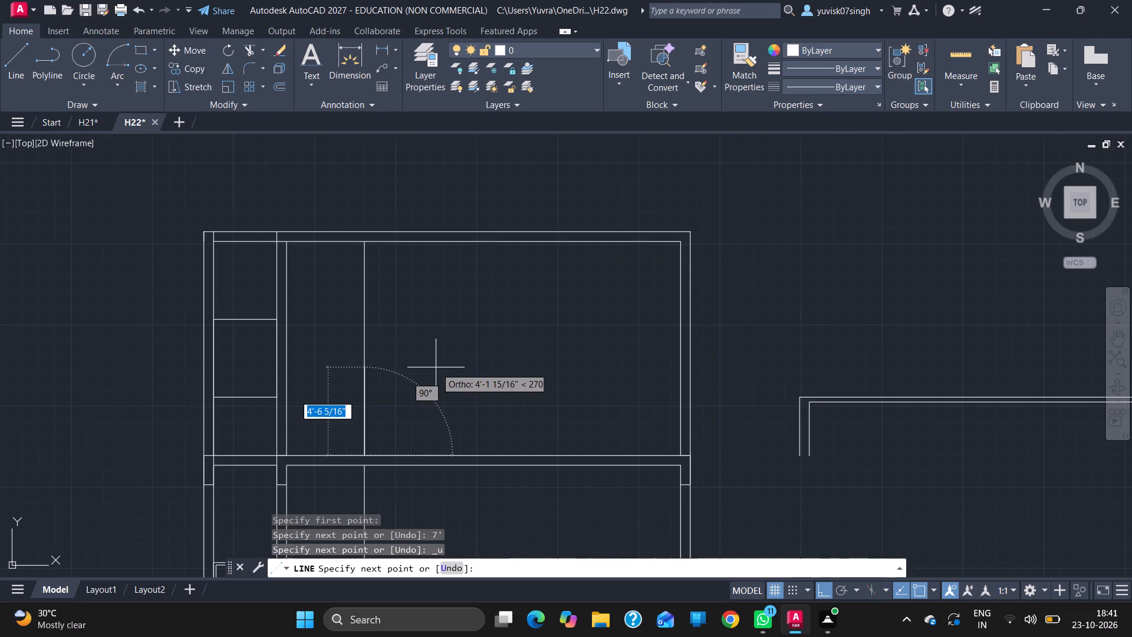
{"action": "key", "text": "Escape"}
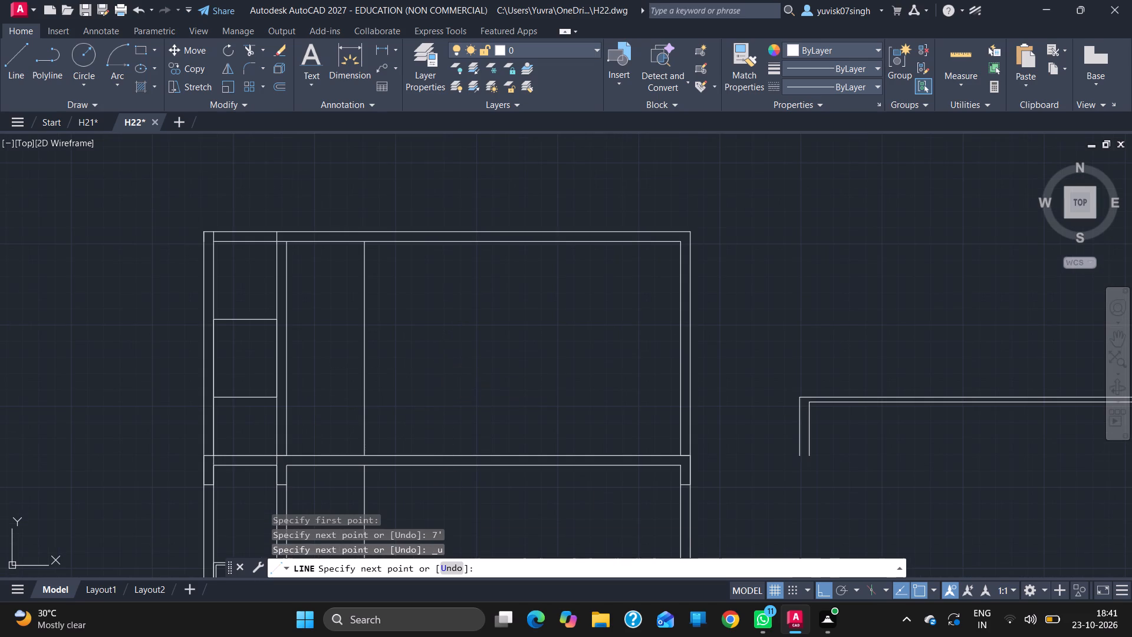
Draw 5'-6" vertical guide lines from both top outer corners of the lower storey's left door up to the upper floor line.
{"action": "left_click", "coordinate": [1115, 334]}
{"action": "left_click_drag", "start_coordinate": [585, 429], "coordinate": [618, 268]}
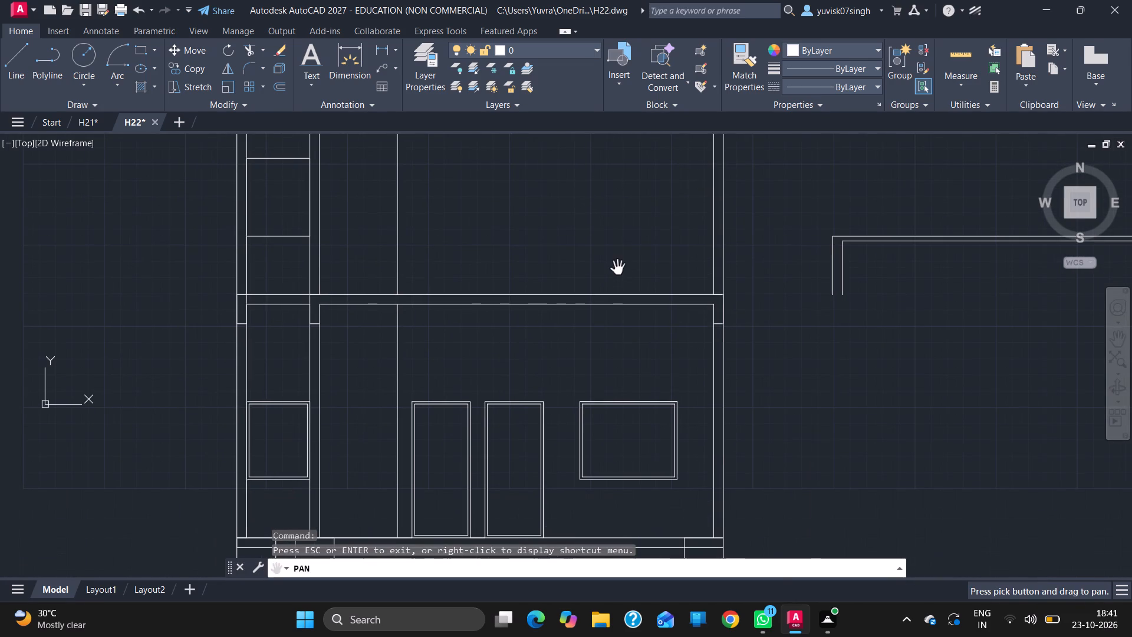
{"action": "key", "text": "Escape"}
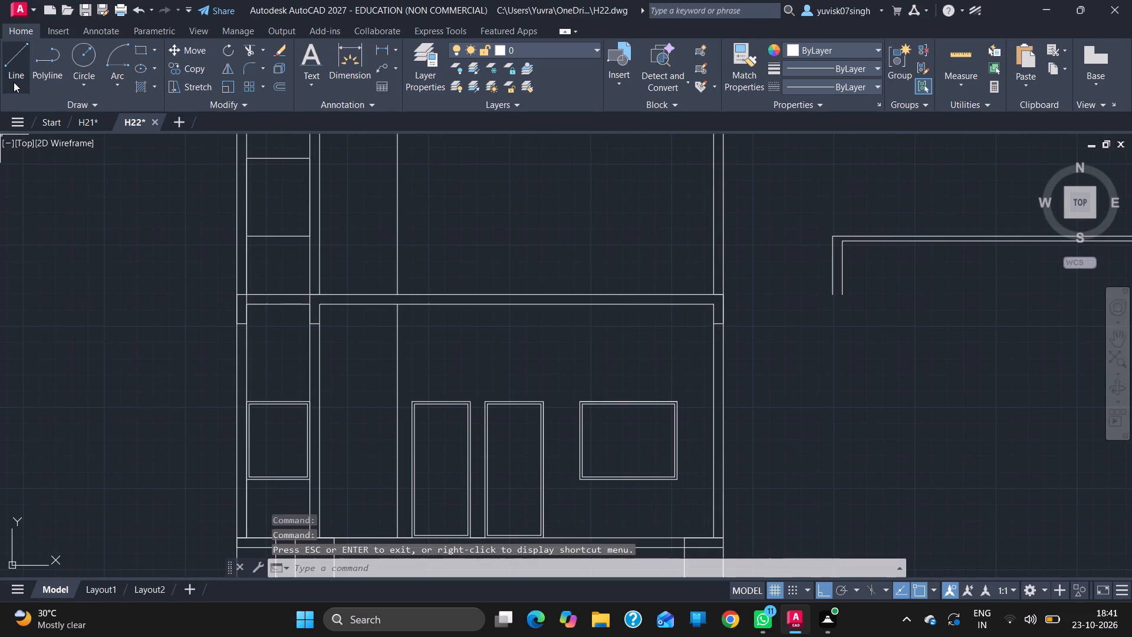
{"action": "left_click", "coordinate": [14, 82]}
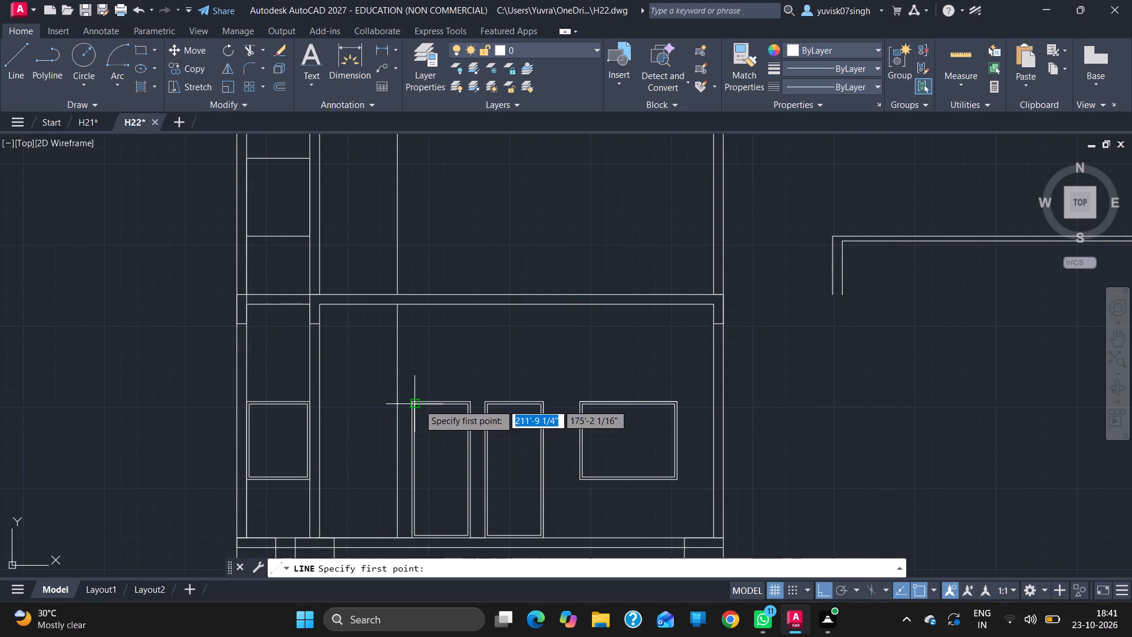
{"action": "left_click_drag", "start_coordinate": [412, 400], "coordinate": [417, 248]}
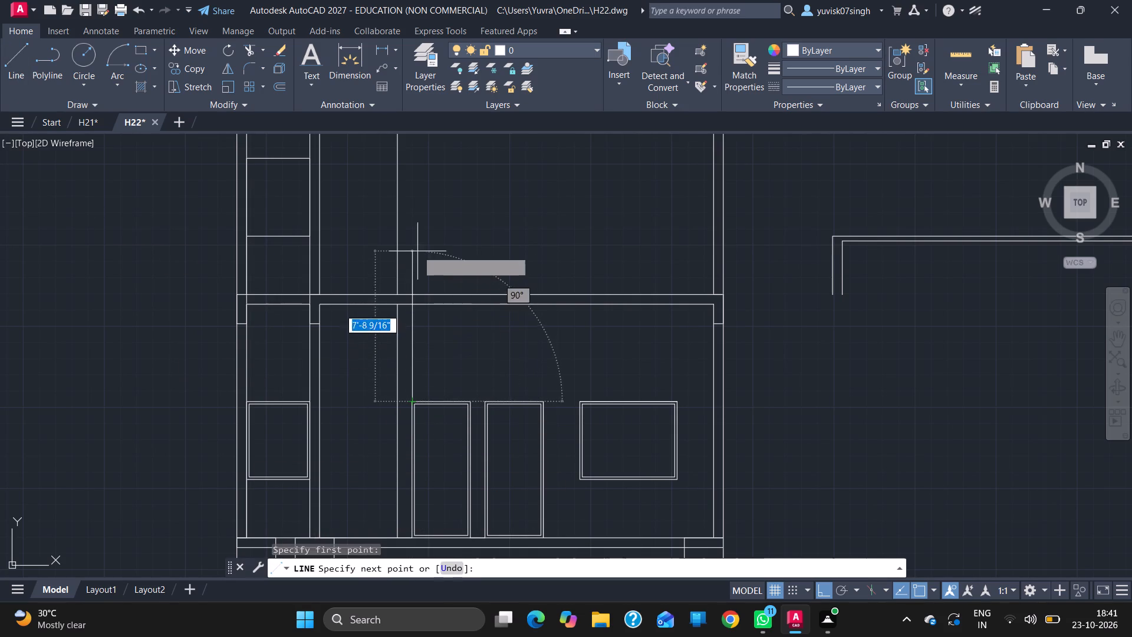
{"action": "left_click_drag", "start_coordinate": [417, 248], "coordinate": [419, 294]}
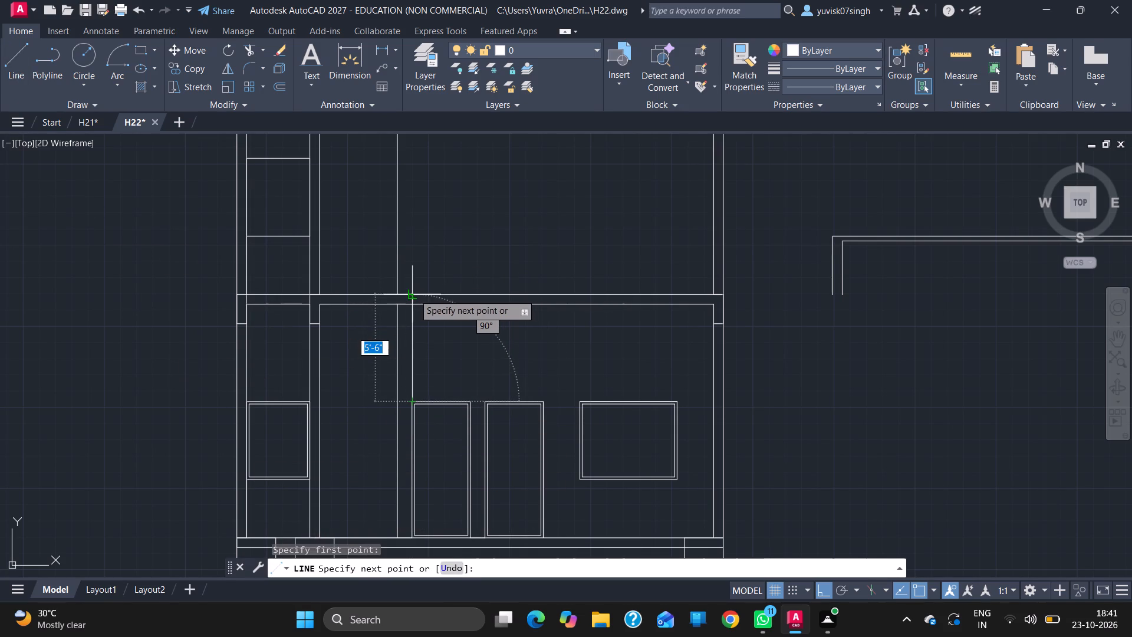
{"action": "left_click", "coordinate": [413, 294]}
{"action": "key", "text": "Escape"}
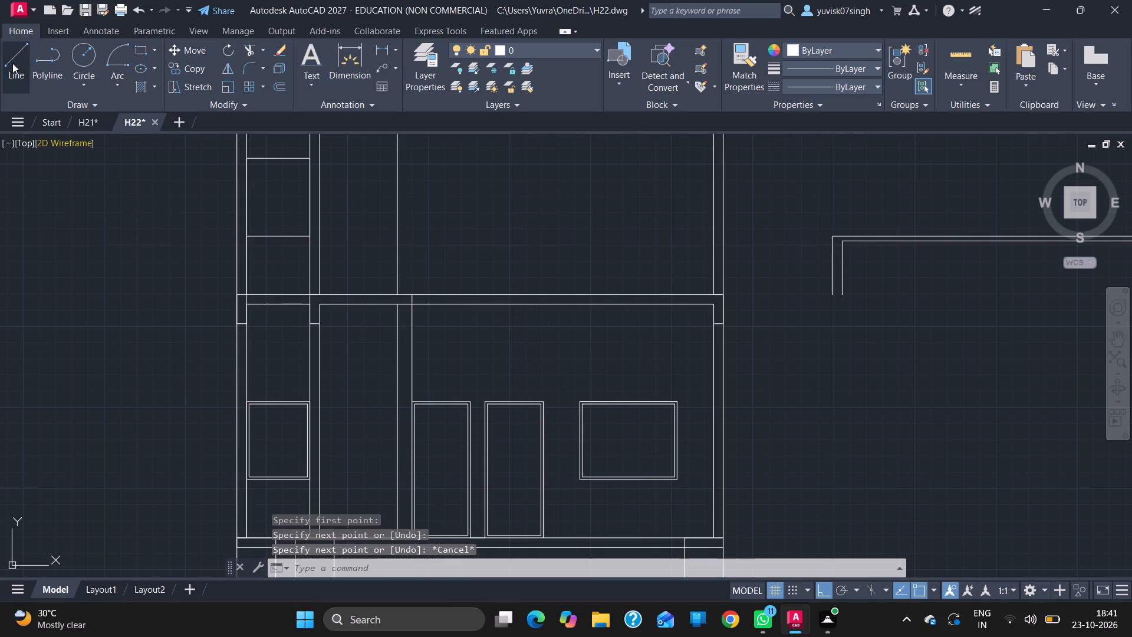
{"action": "left_click", "coordinate": [12, 63]}
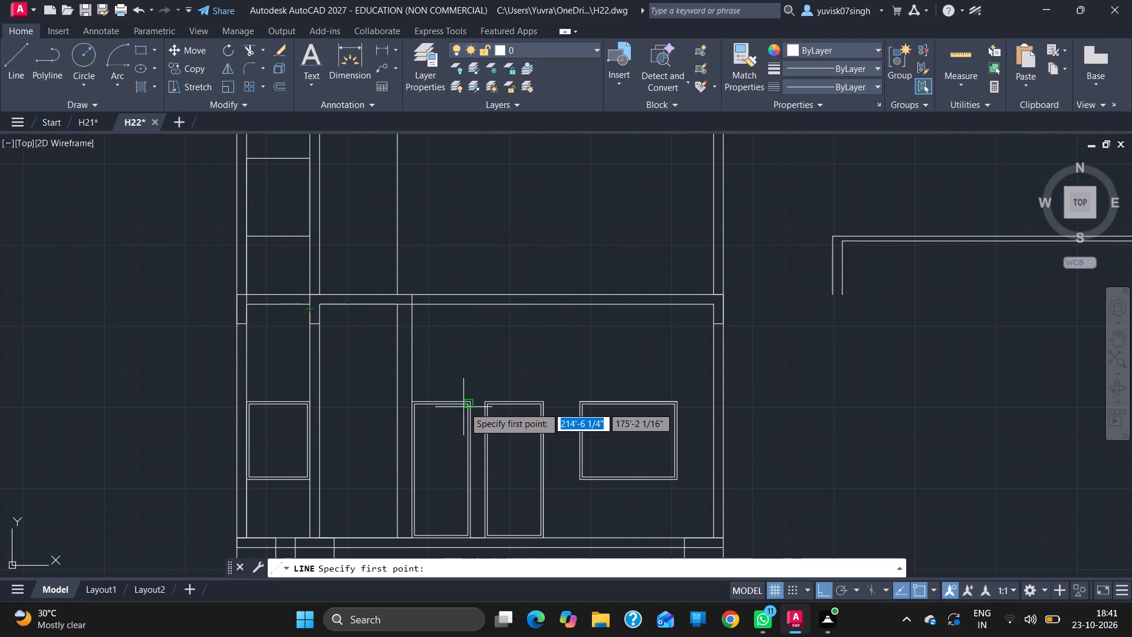
{"action": "left_click_drag", "start_coordinate": [474, 400], "coordinate": [481, 284]}
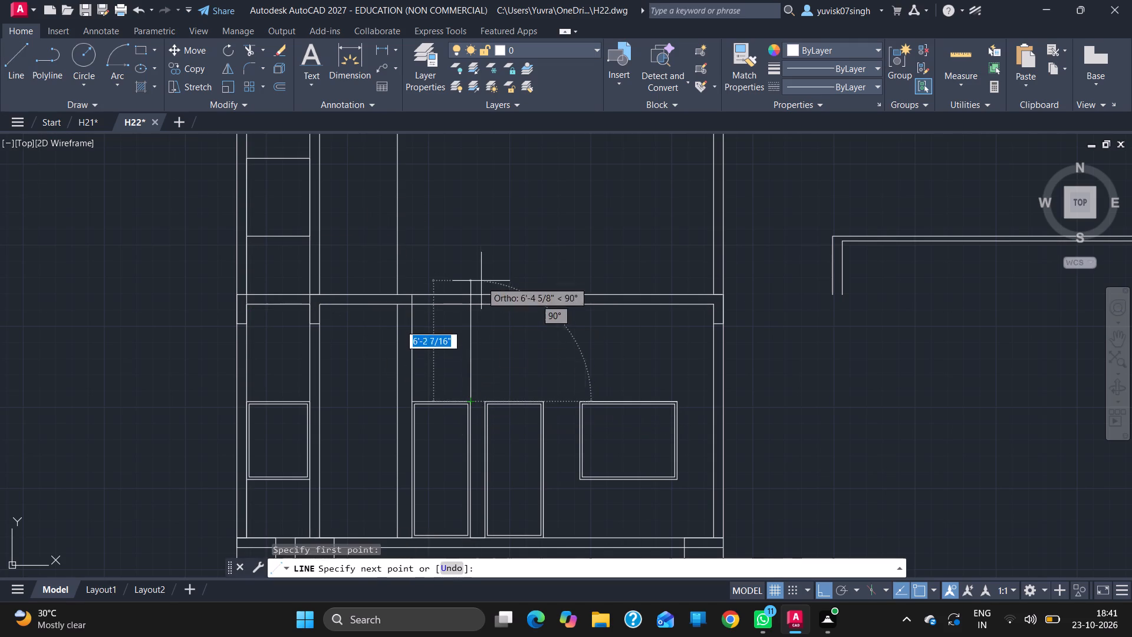
{"action": "left_click_drag", "start_coordinate": [481, 284], "coordinate": [471, 291]}
{"action": "left_click", "coordinate": [471, 291]}
{"action": "key", "text": "Escape"}
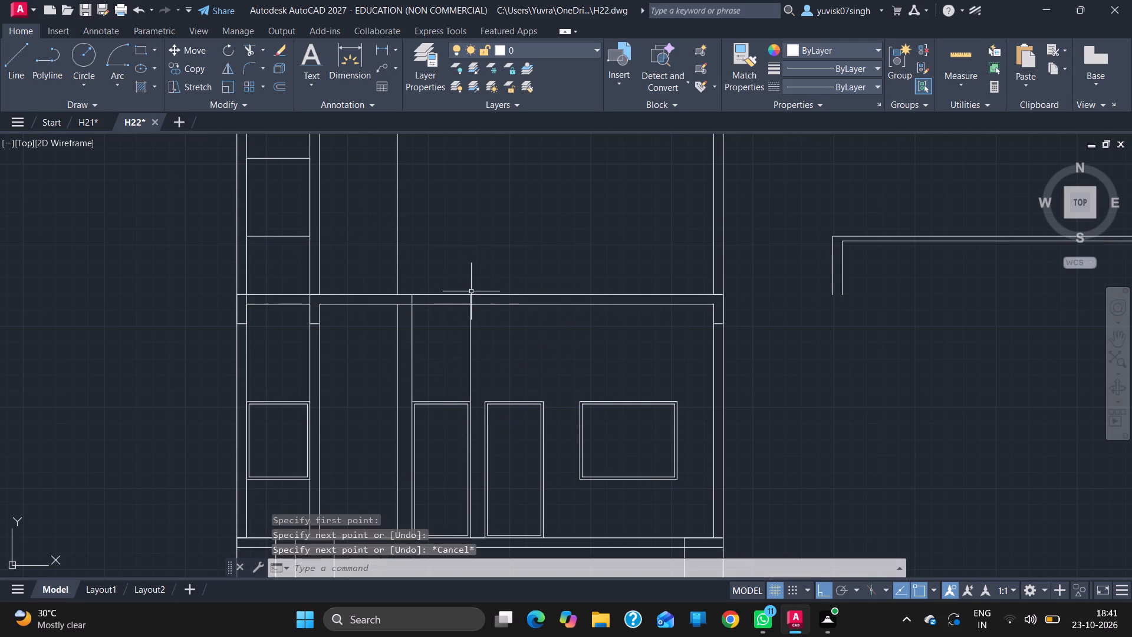
Draw 5'-6" vertical guide lines from both top outer corners of the lower storey's right door up to the upper floor line.
{"action": "left_click", "coordinate": [18, 70]}
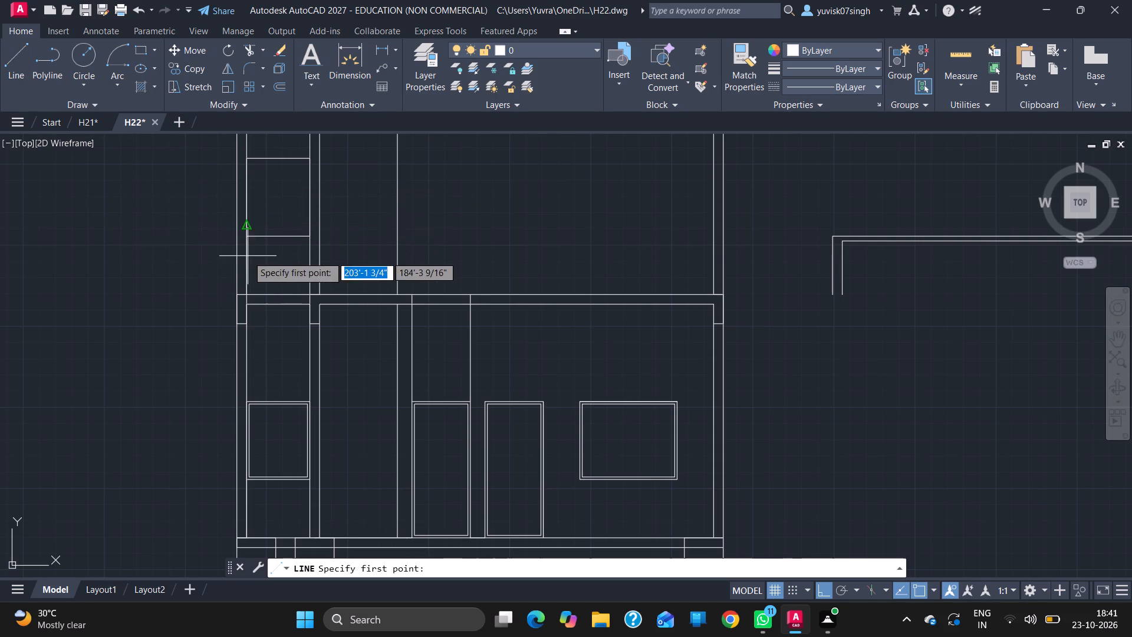
{"action": "left_click", "coordinate": [482, 398]}
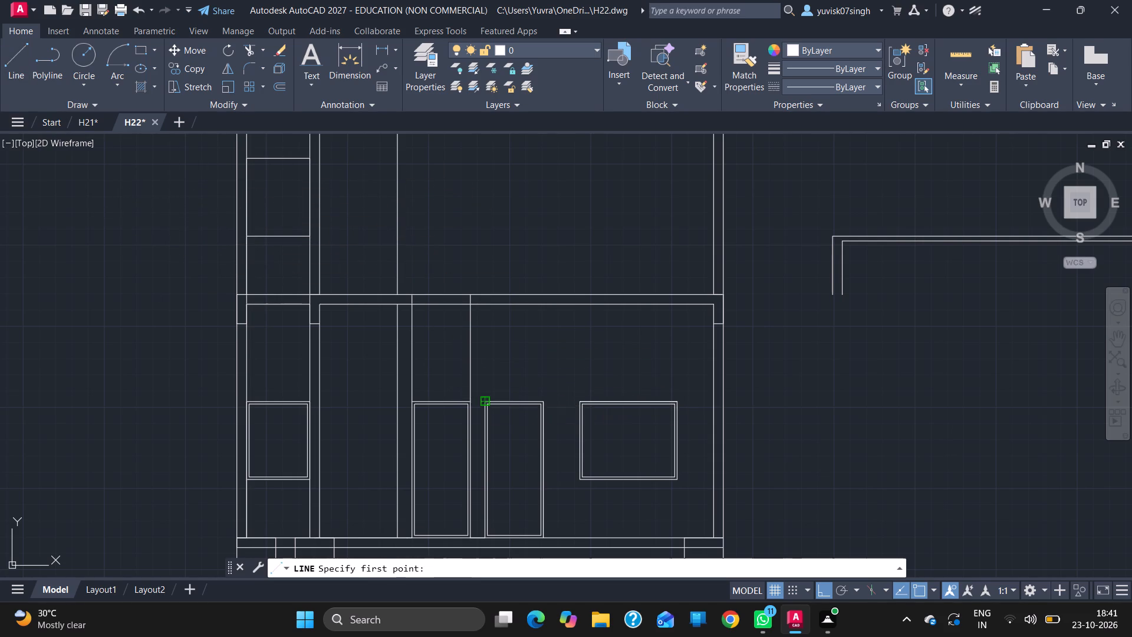
{"action": "left_click", "coordinate": [486, 295]}
{"action": "key", "text": "Escape"}
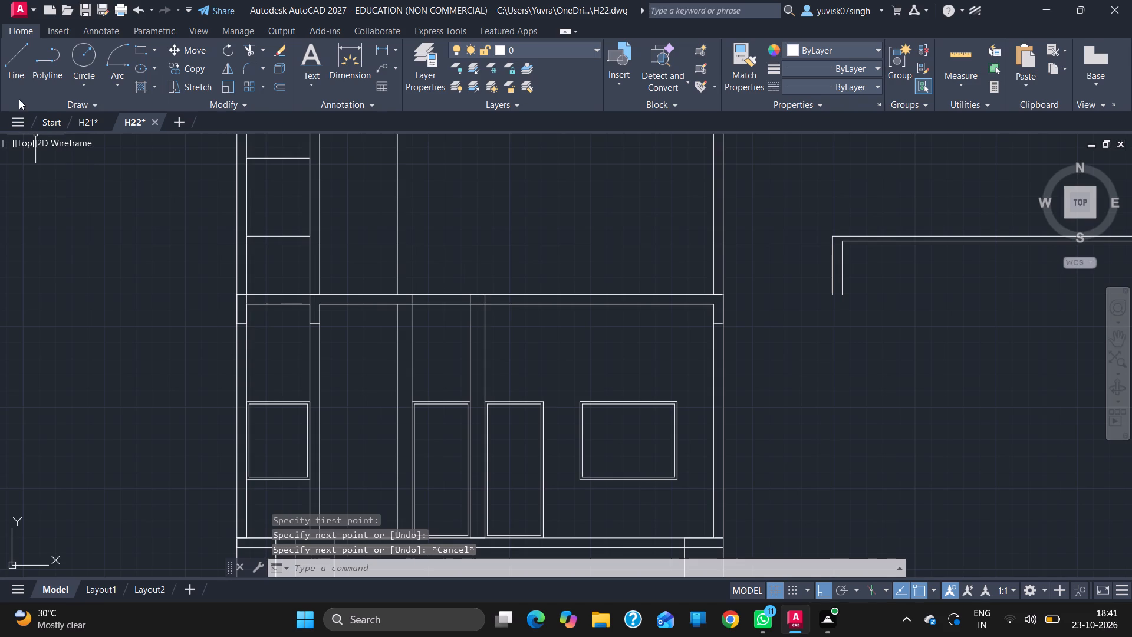
{"action": "left_click", "coordinate": [27, 54]}
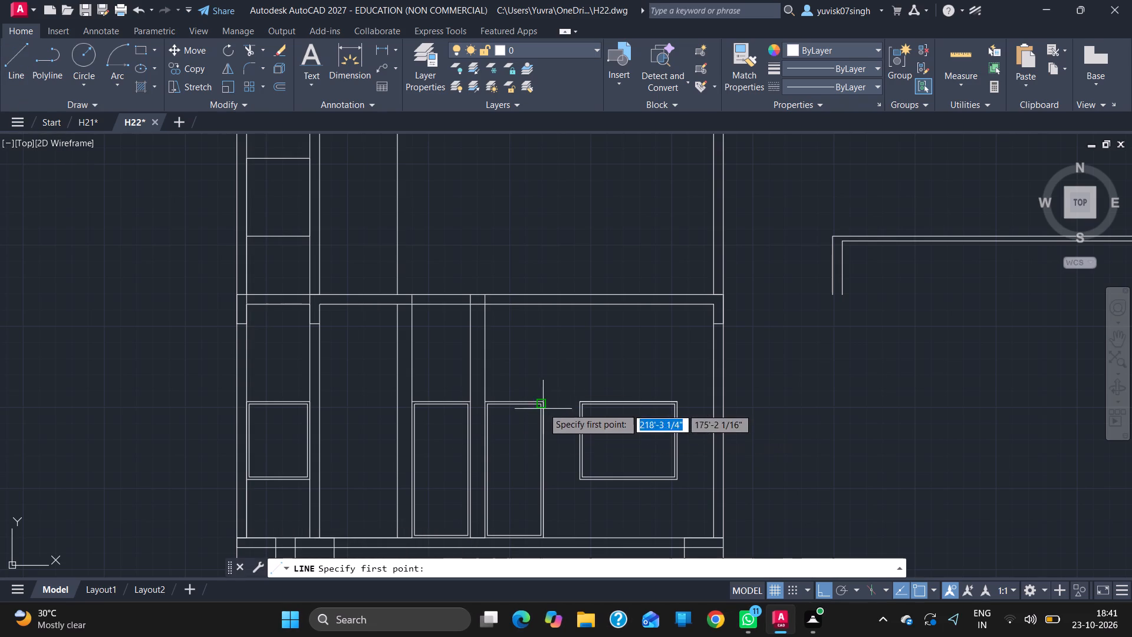
{"action": "left_click_drag", "start_coordinate": [545, 400], "coordinate": [544, 249]}
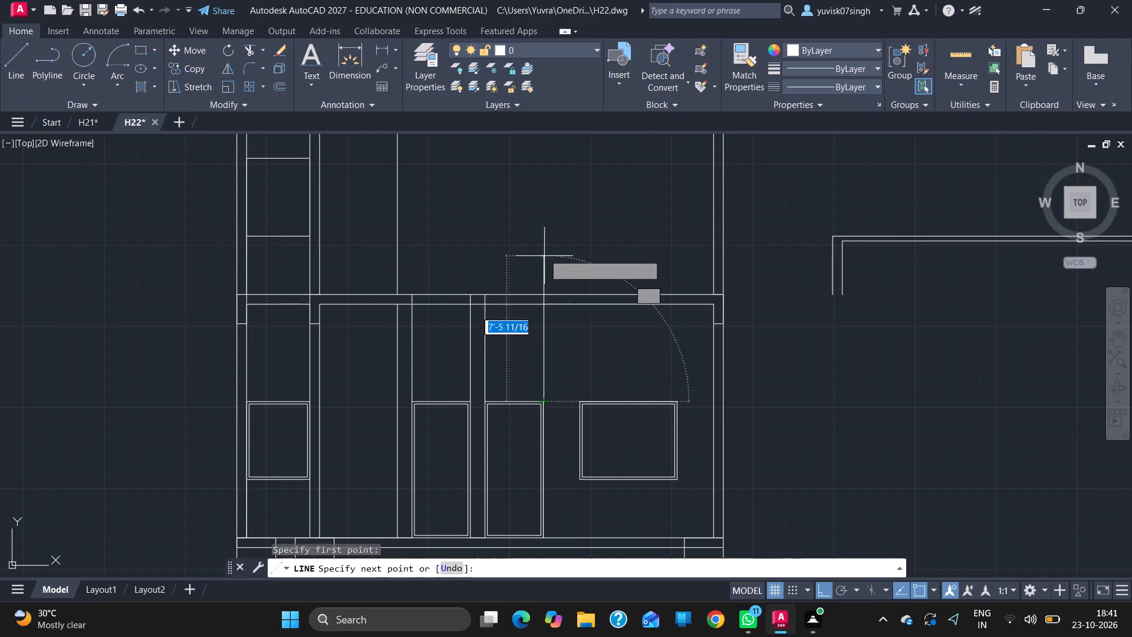
{"action": "left_click_drag", "start_coordinate": [544, 249], "coordinate": [547, 293]}
{"action": "left_click", "coordinate": [547, 293]}
{"action": "key", "text": "Escape"}
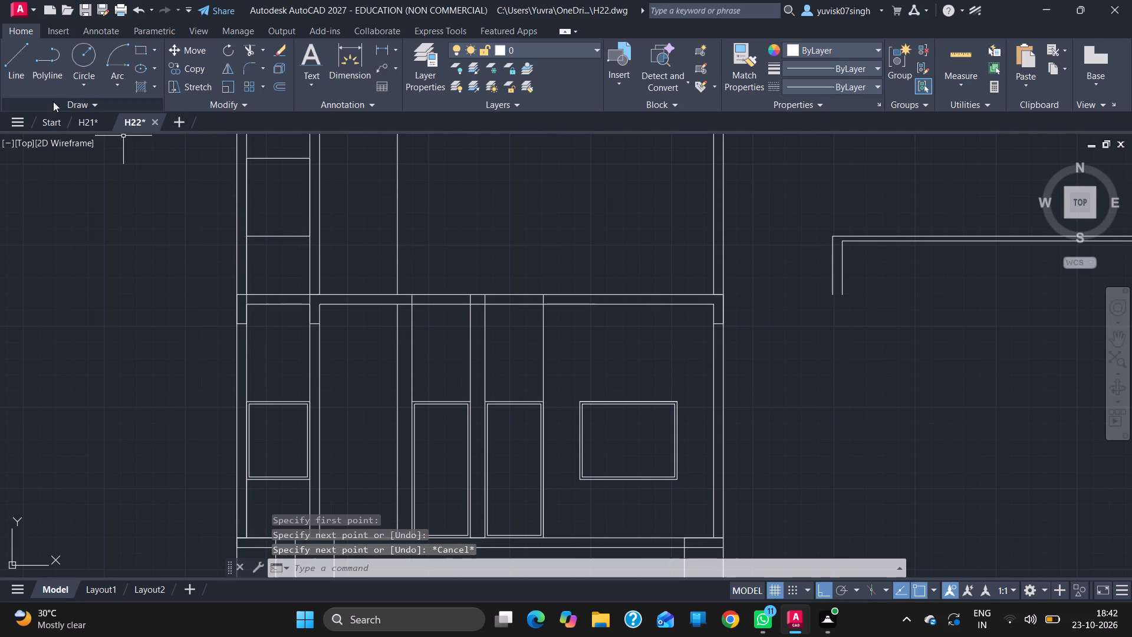
Draw 5'-6" vertical guide lines from both top outer corners of the lower storey's right-hand window up to the upper floor line.
{"action": "left_click", "coordinate": [18, 85]}
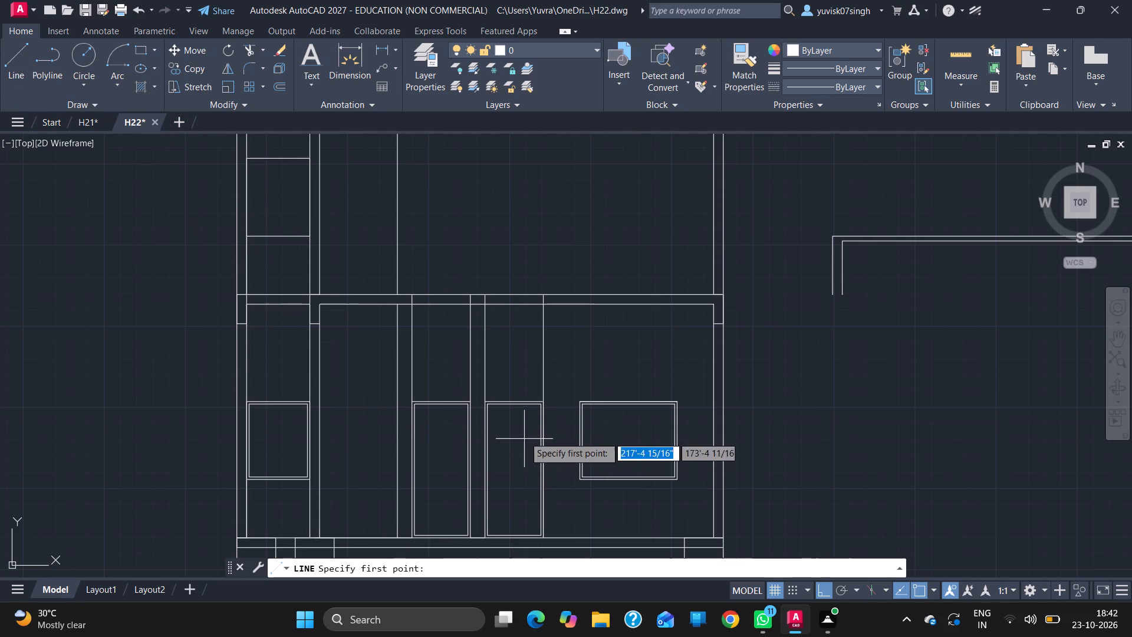
{"action": "left_click", "coordinate": [578, 399]}
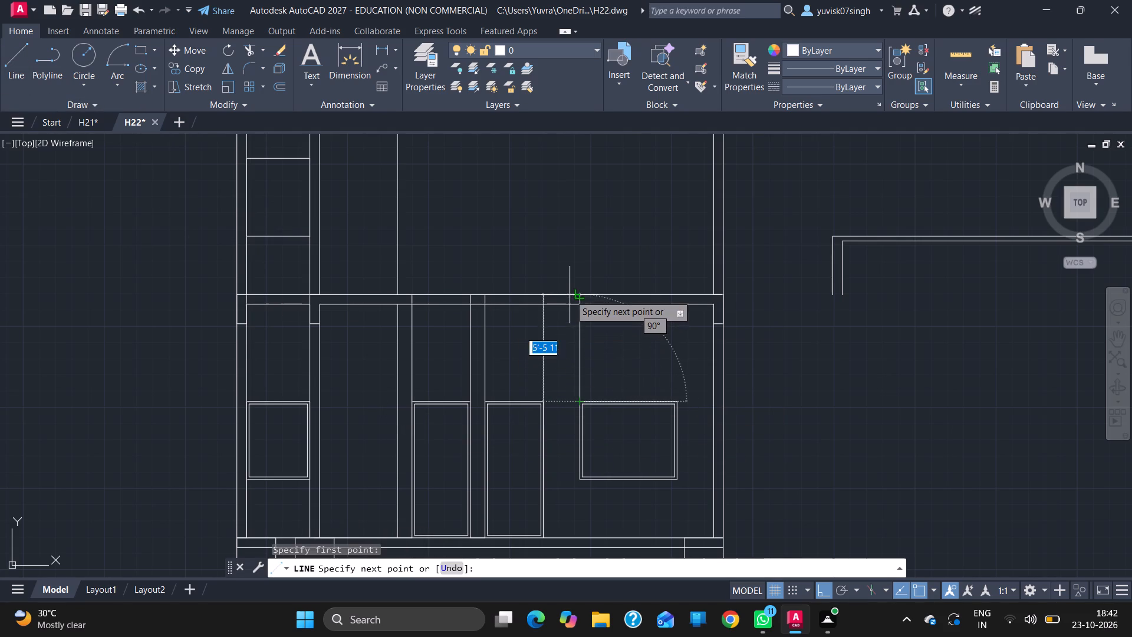
{"action": "left_click", "coordinate": [578, 295]}
{"action": "key", "text": "Escape"}
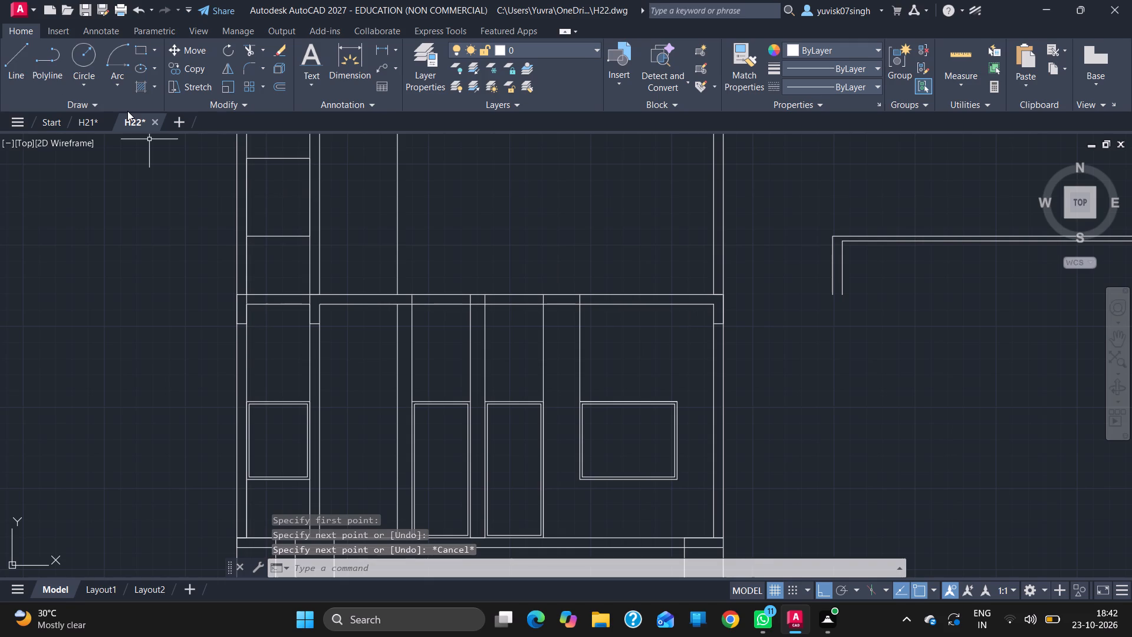
{"action": "left_click", "coordinate": [19, 62]}
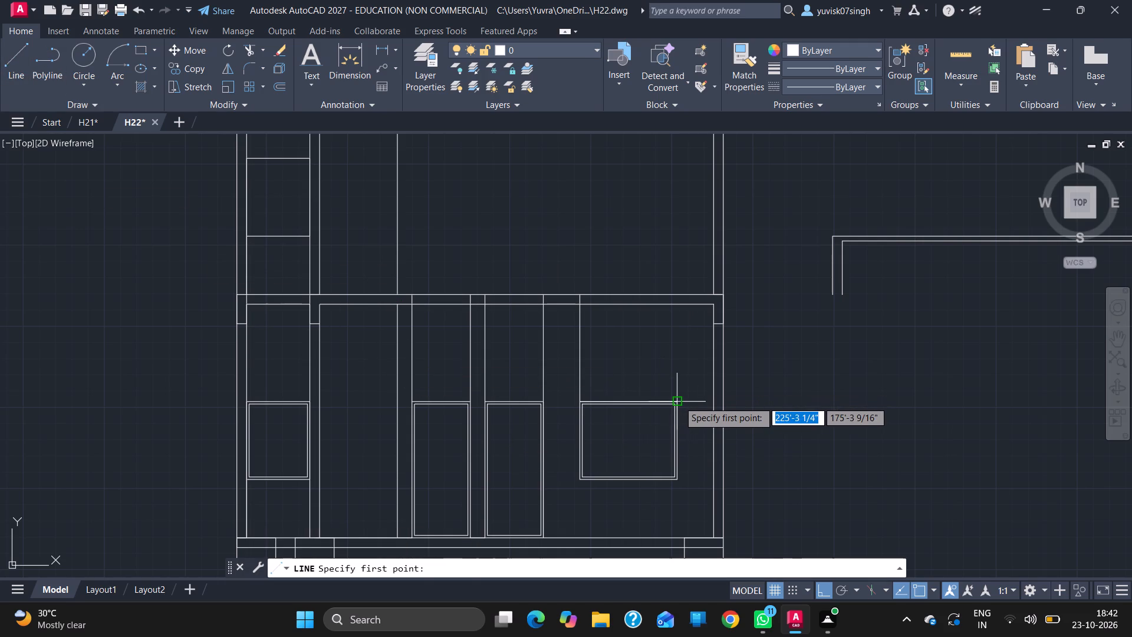
{"action": "left_click_drag", "start_coordinate": [679, 401], "coordinate": [679, 290]}
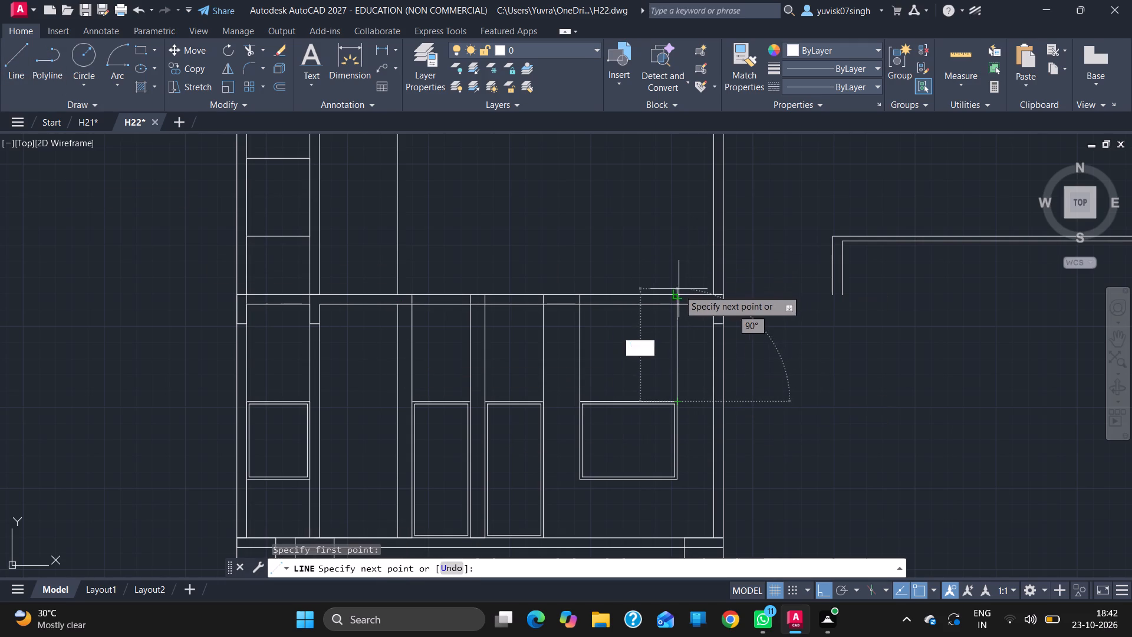
{"action": "left_click_drag", "start_coordinate": [679, 290], "coordinate": [679, 294]}
{"action": "left_click", "coordinate": [679, 294]}
{"action": "key", "text": "Escape"}
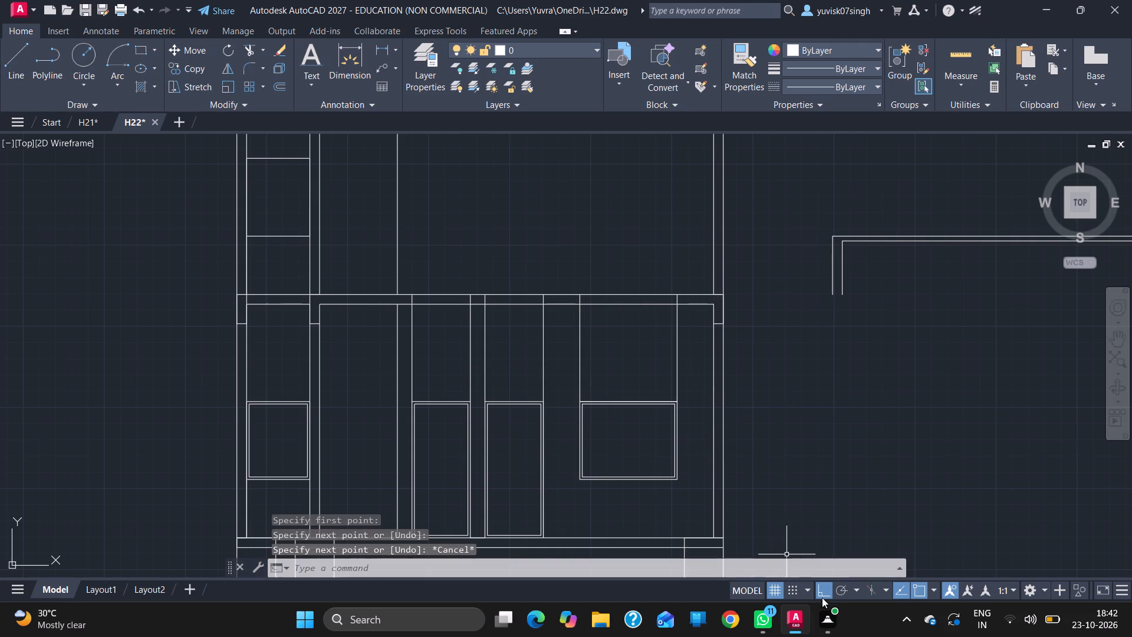
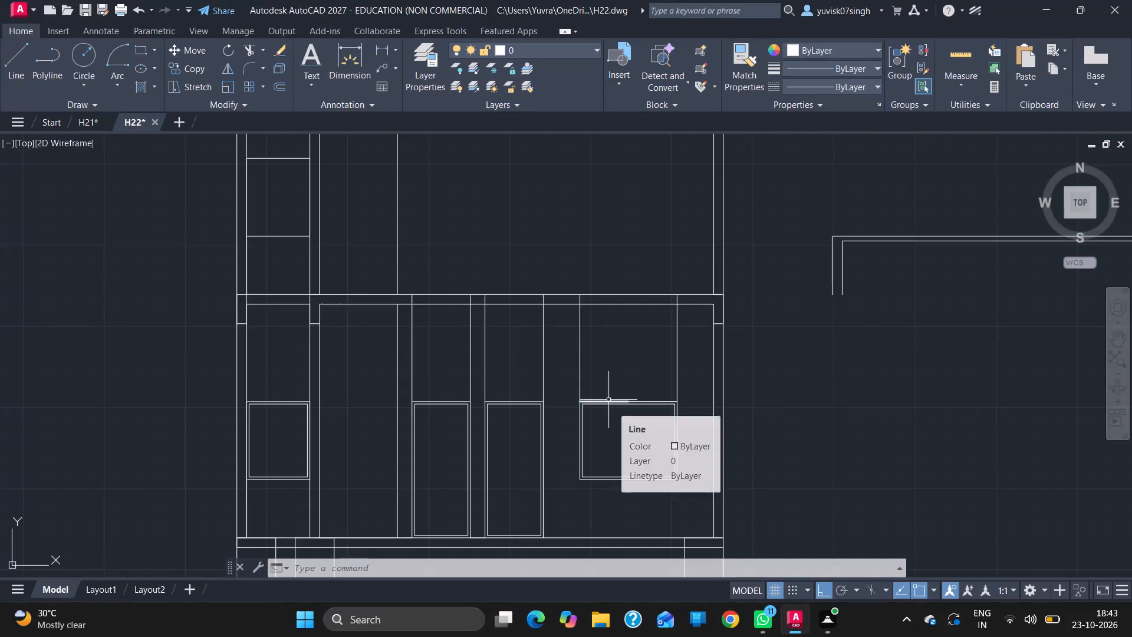
Draw the upper storey's left door outline, 3' wide and 7' high, on the floor line directly above the lower left door.
{"action": "scroll", "coordinate": [608, 400], "scroll_direction": "down", "scroll_amount": 1, "text": "ctrl"}
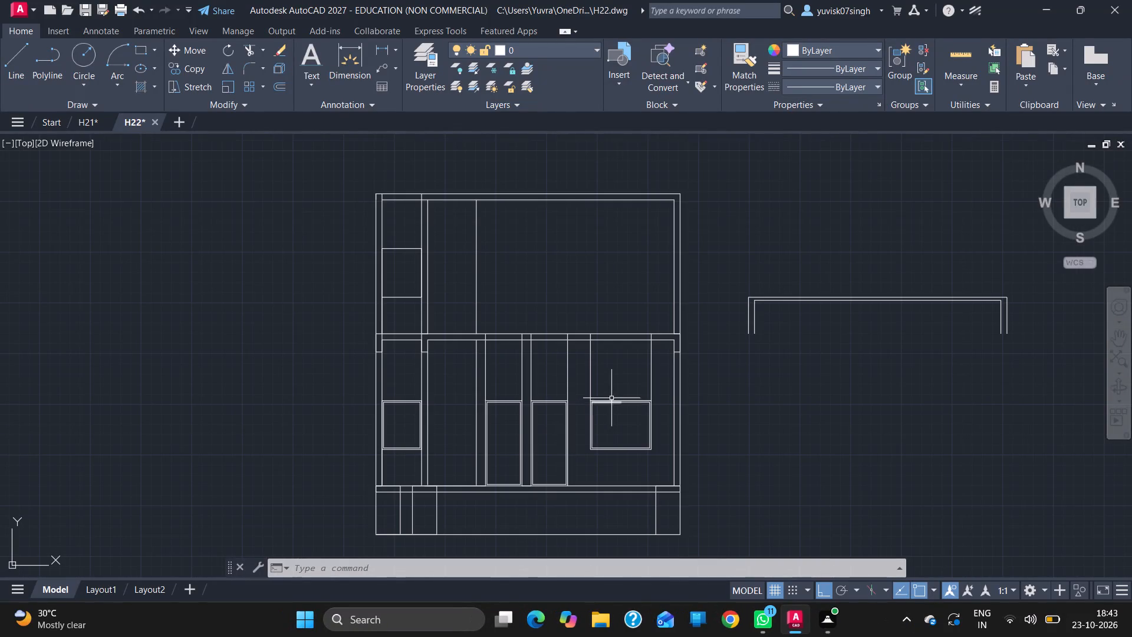
{"action": "left_click", "coordinate": [25, 74]}
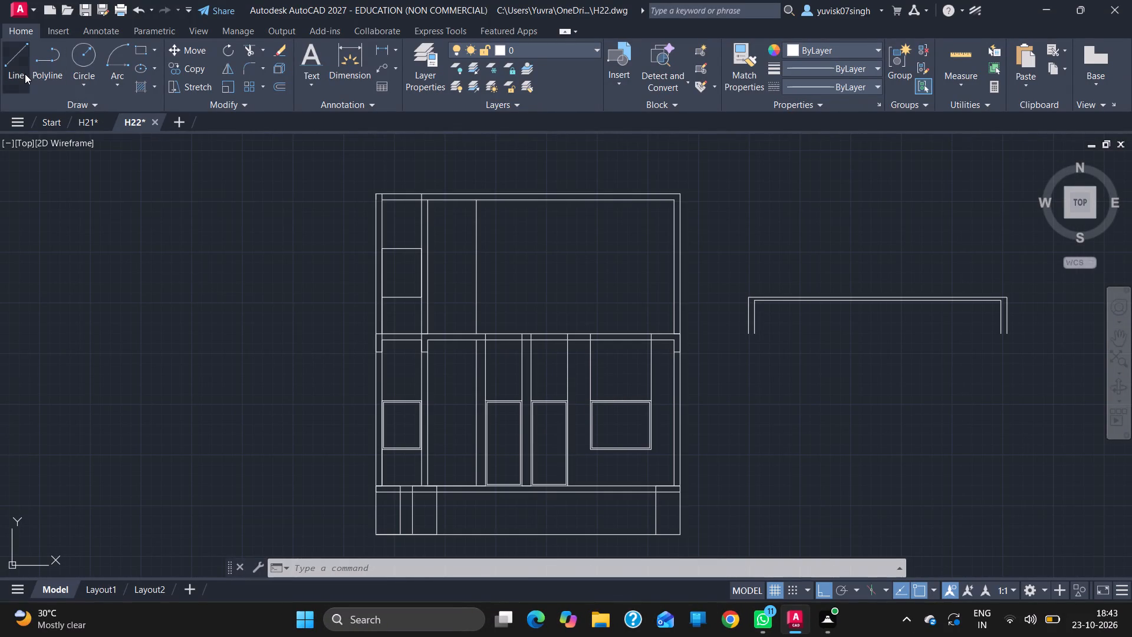
{"action": "left_click", "coordinate": [483, 331]}
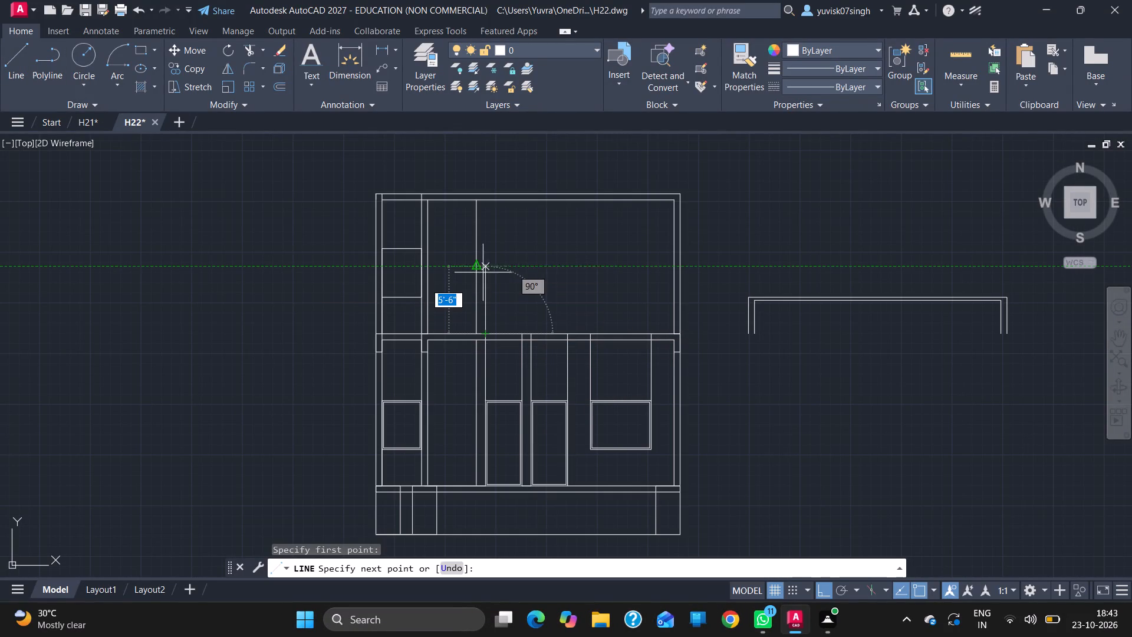
{"action": "key", "text": "7"}
{"action": "key", "text": "apostrophe"}
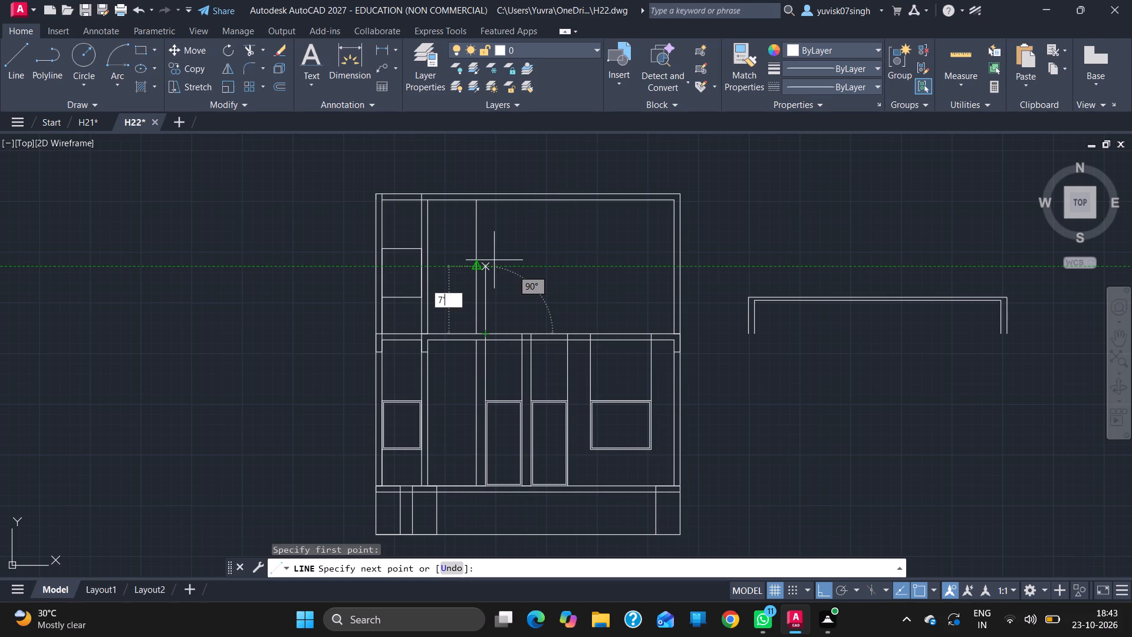
{"action": "key", "text": "Return"}
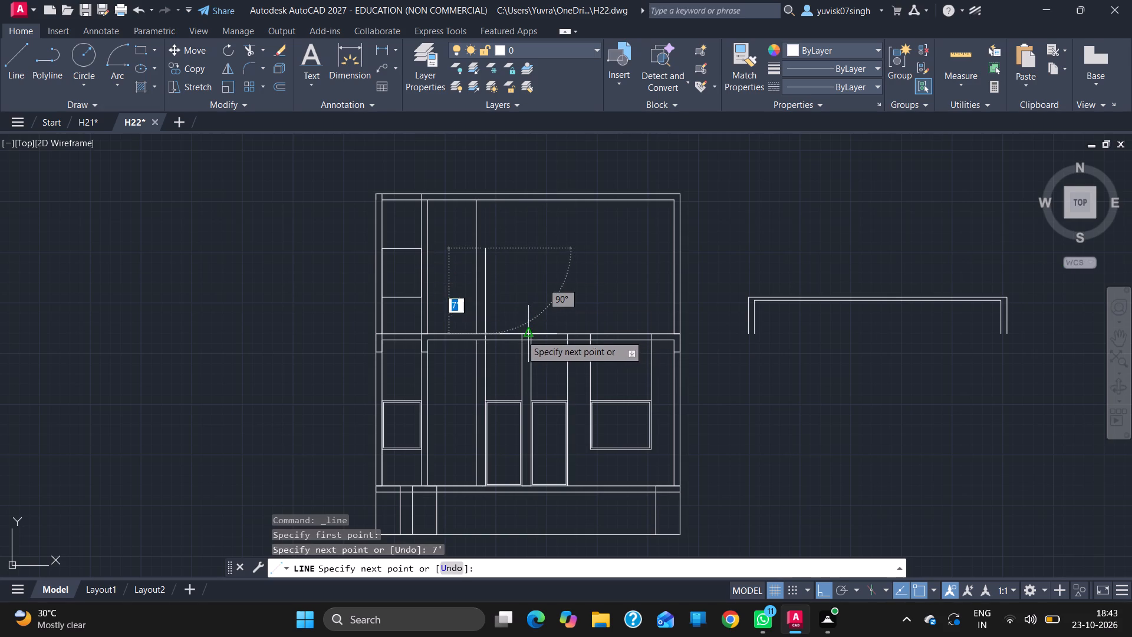
{"action": "left_click", "coordinate": [524, 247]}
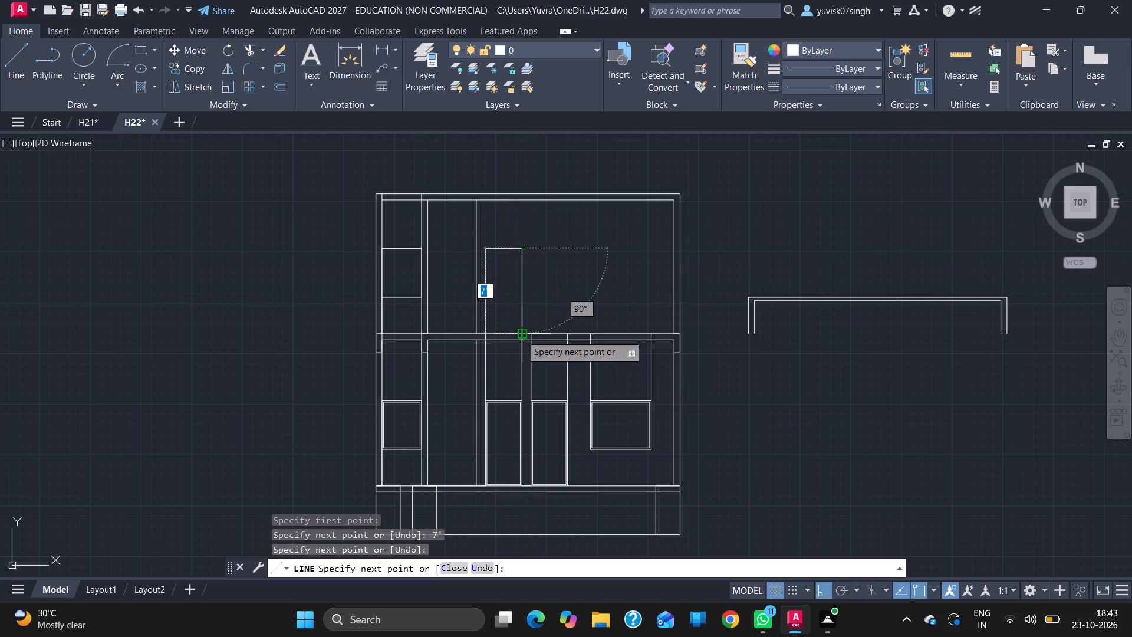
{"action": "left_click_drag", "start_coordinate": [521, 335], "coordinate": [535, 333]}
Draw the upper storey's right door outline, 3' wide and 7' high, on the floor line directly above the lower right door.
{"action": "left_click_drag", "start_coordinate": [535, 333], "coordinate": [532, 261]}
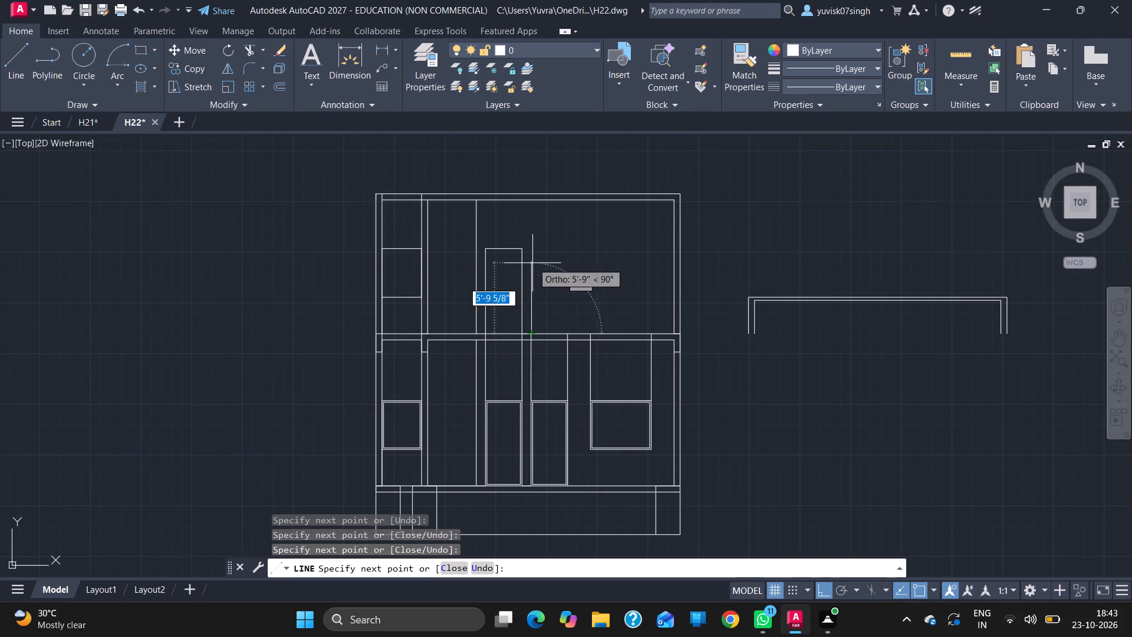
{"action": "left_click_drag", "start_coordinate": [532, 261], "coordinate": [532, 249]}
{"action": "type", "text": "7'"}
{"action": "key", "text": "Return"}
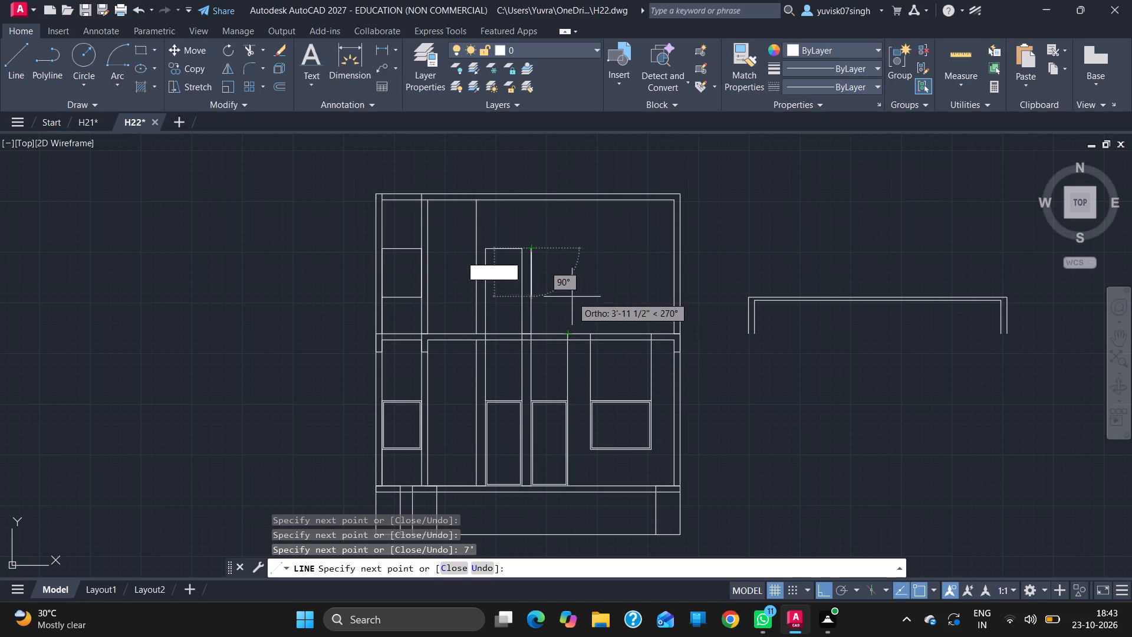
{"action": "left_click", "coordinate": [571, 247]}
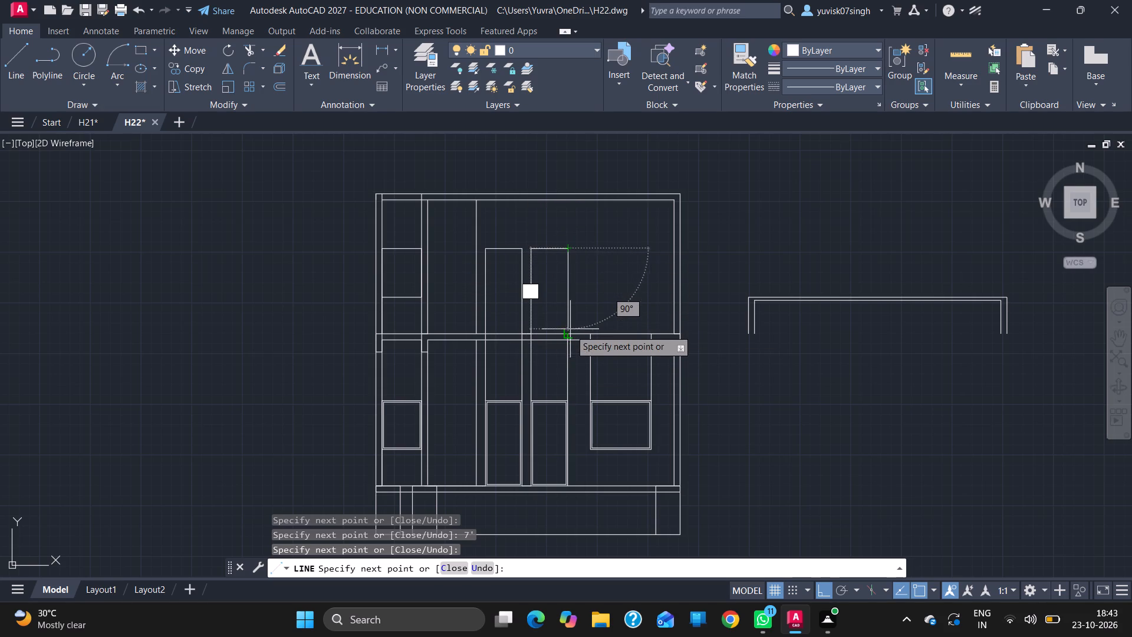
{"action": "left_click", "coordinate": [570, 330]}
{"action": "key", "text": "Escape"}
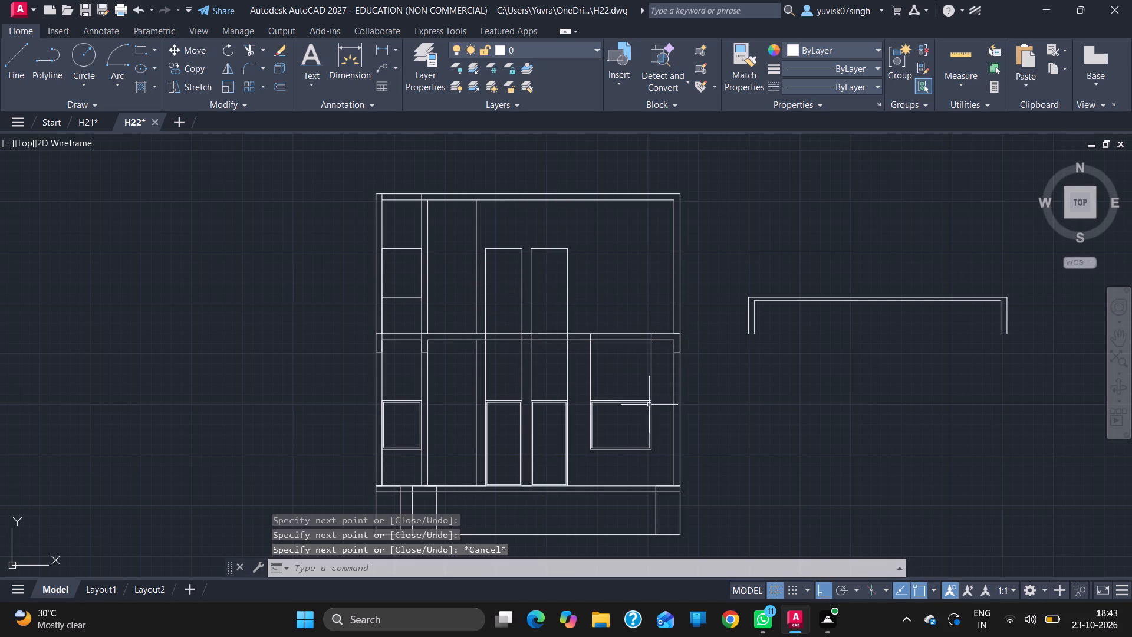
Trim away the door guide lines above the lower doors and through the slab, plus the lower storey's vertical line beside the left door.
{"action": "type", "text": "TR"}
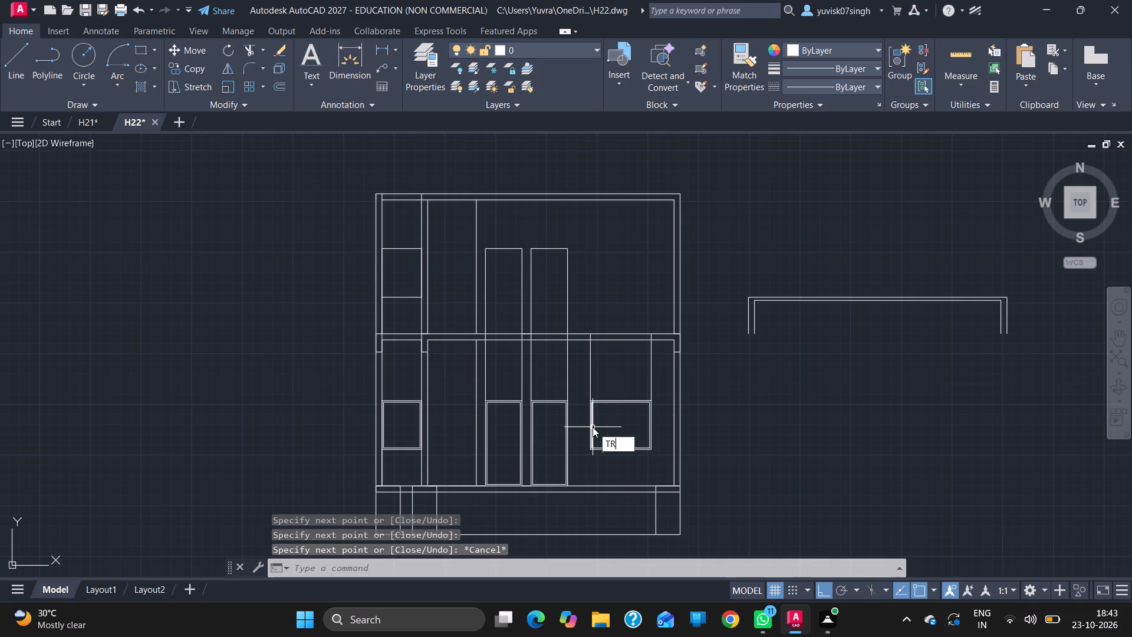
{"action": "key", "text": "Return"}
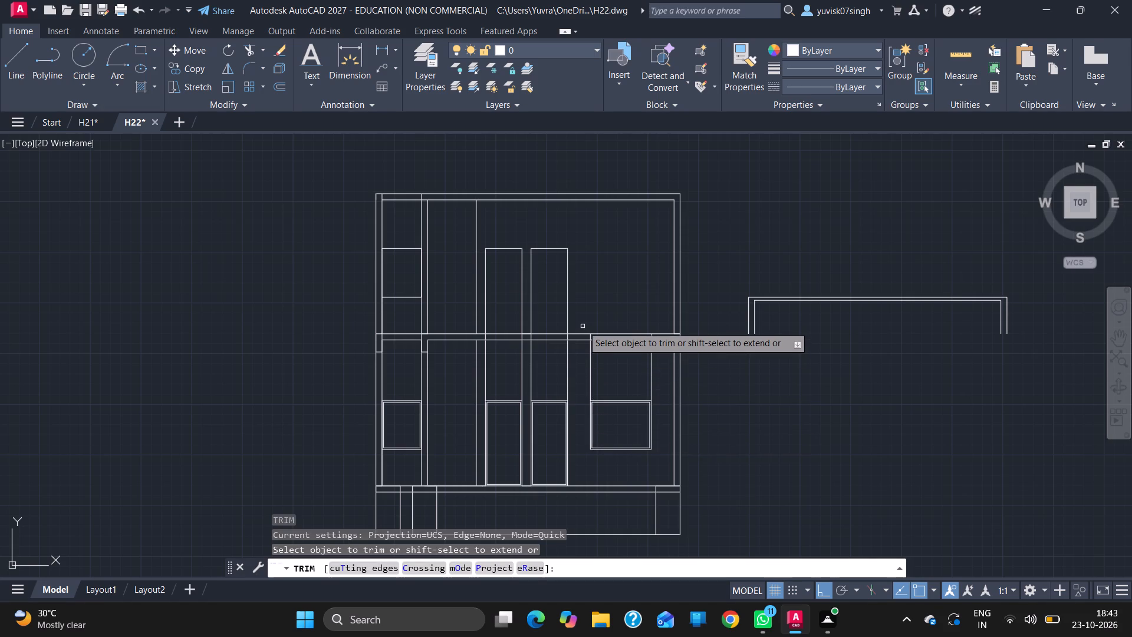
{"action": "scroll", "coordinate": [583, 326], "scroll_direction": "up", "scroll_amount": 2, "text": "ctrl"}
{"action": "left_click", "coordinate": [544, 353]}
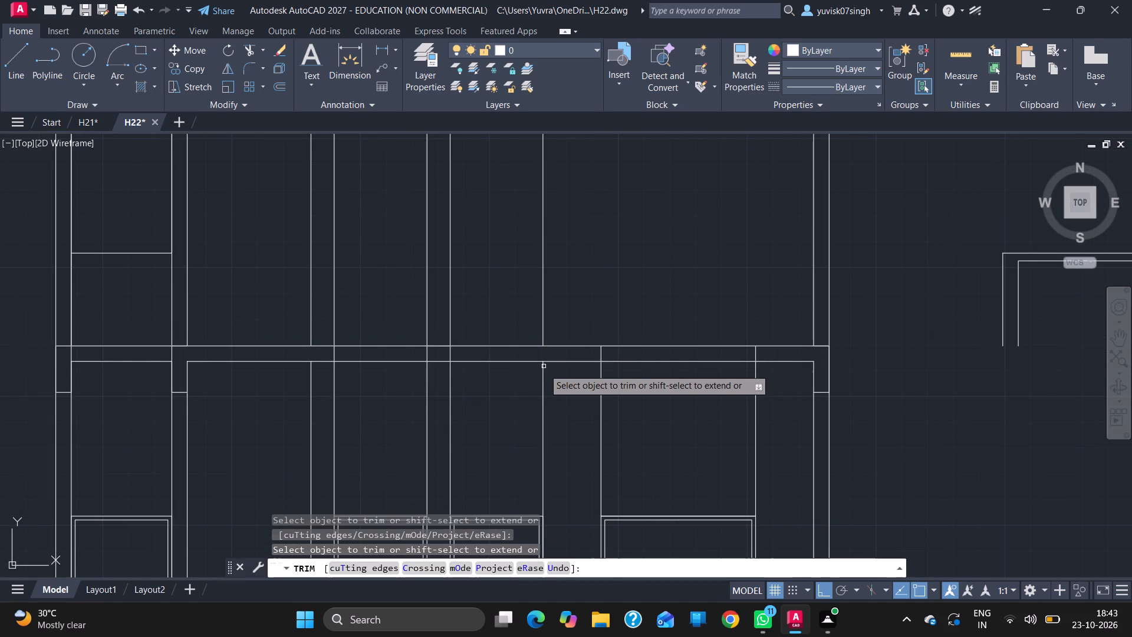
{"action": "left_click_drag", "start_coordinate": [545, 375], "coordinate": [453, 401]}
{"action": "left_click", "coordinate": [453, 401]}
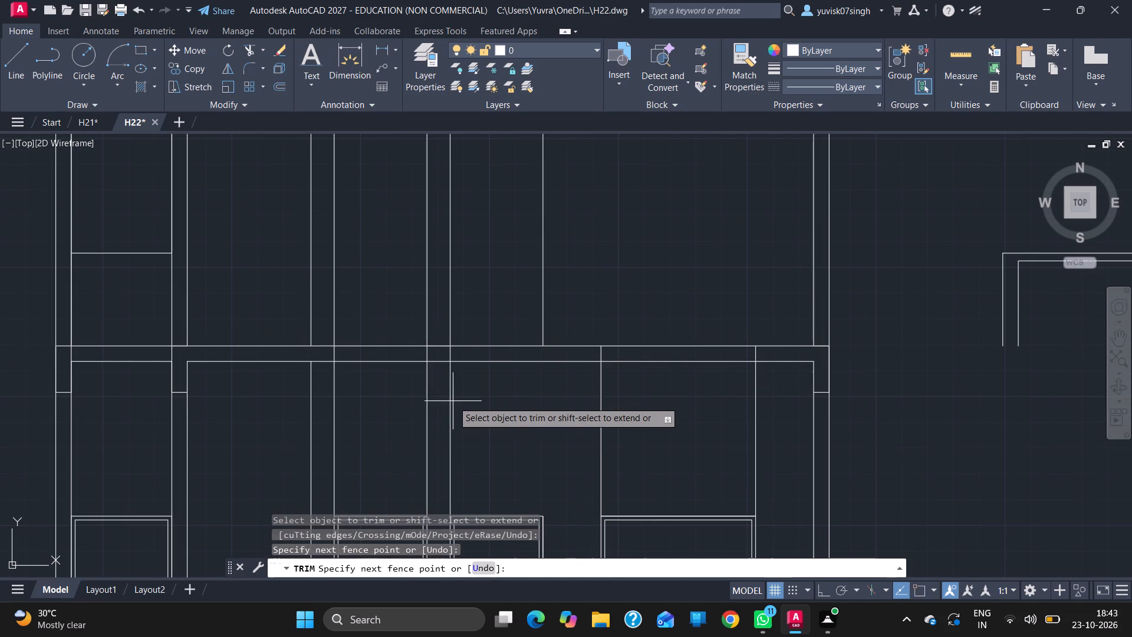
{"action": "left_click", "coordinate": [288, 402]}
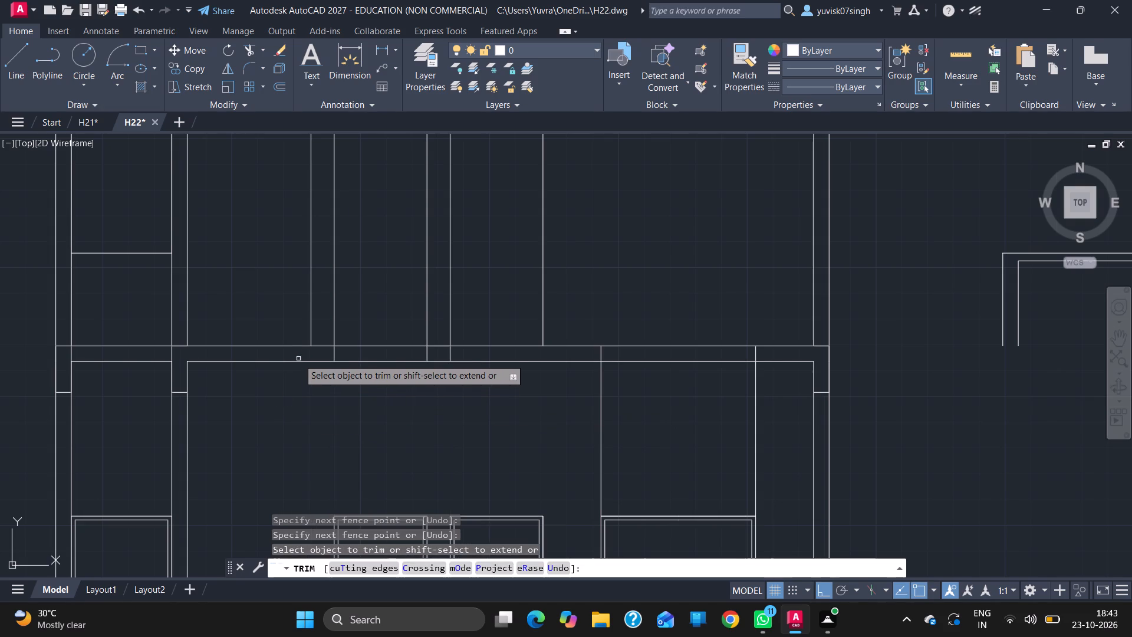
{"action": "left_click_drag", "start_coordinate": [302, 352], "coordinate": [449, 352]}
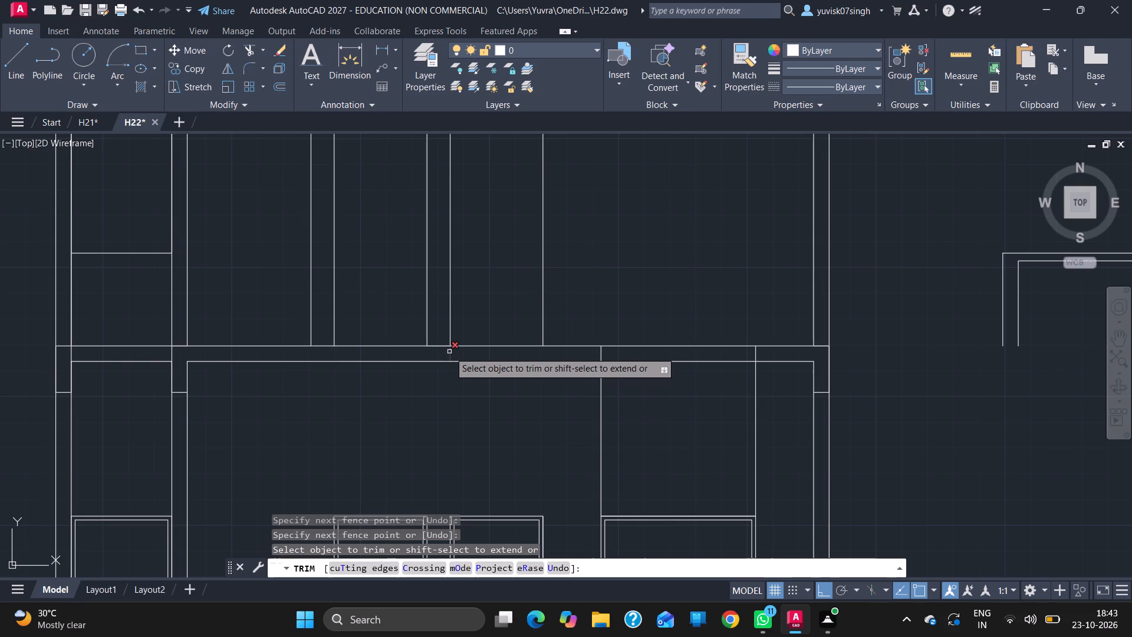
{"action": "left_click", "coordinate": [449, 352]}
{"action": "scroll", "coordinate": [491, 277], "scroll_direction": "down", "scroll_amount": 2, "text": "ctrl"}
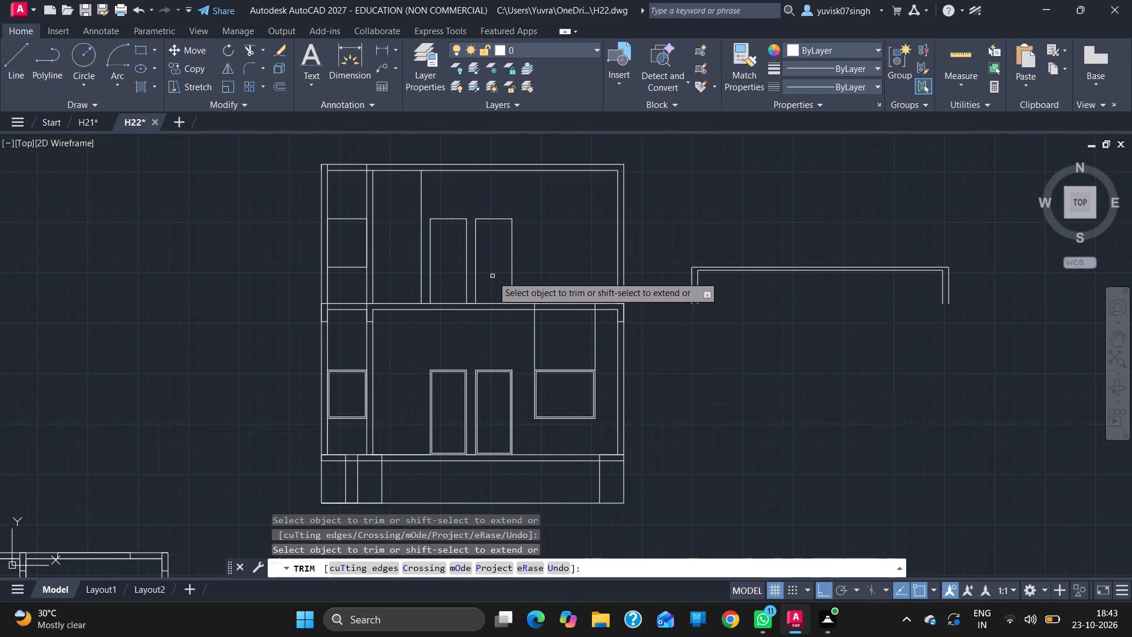
{"action": "key", "text": "Escape"}
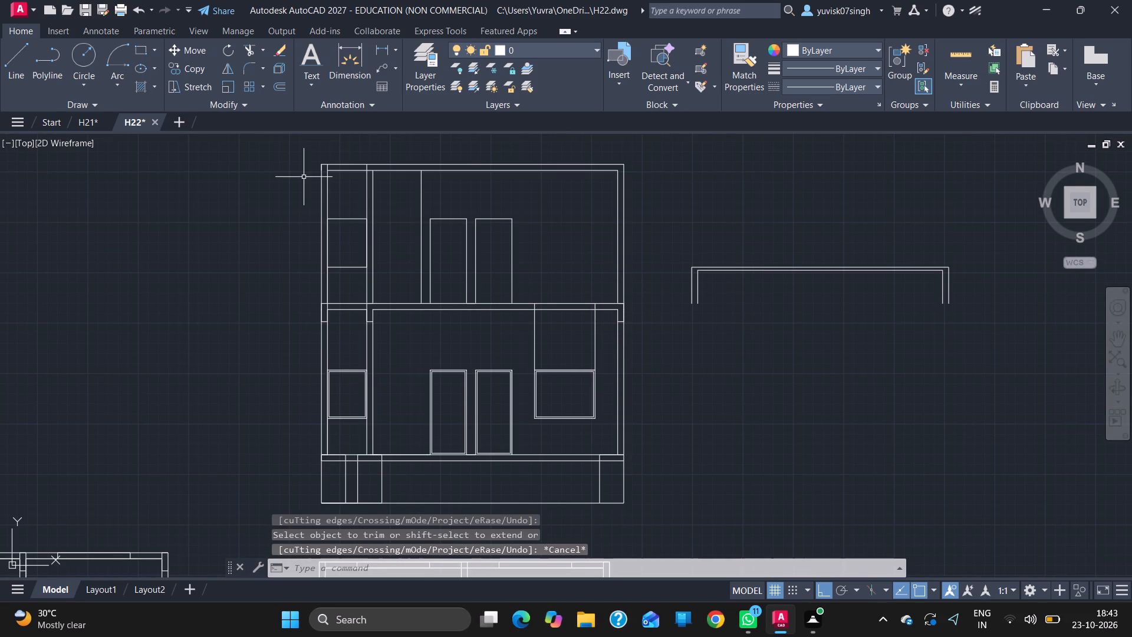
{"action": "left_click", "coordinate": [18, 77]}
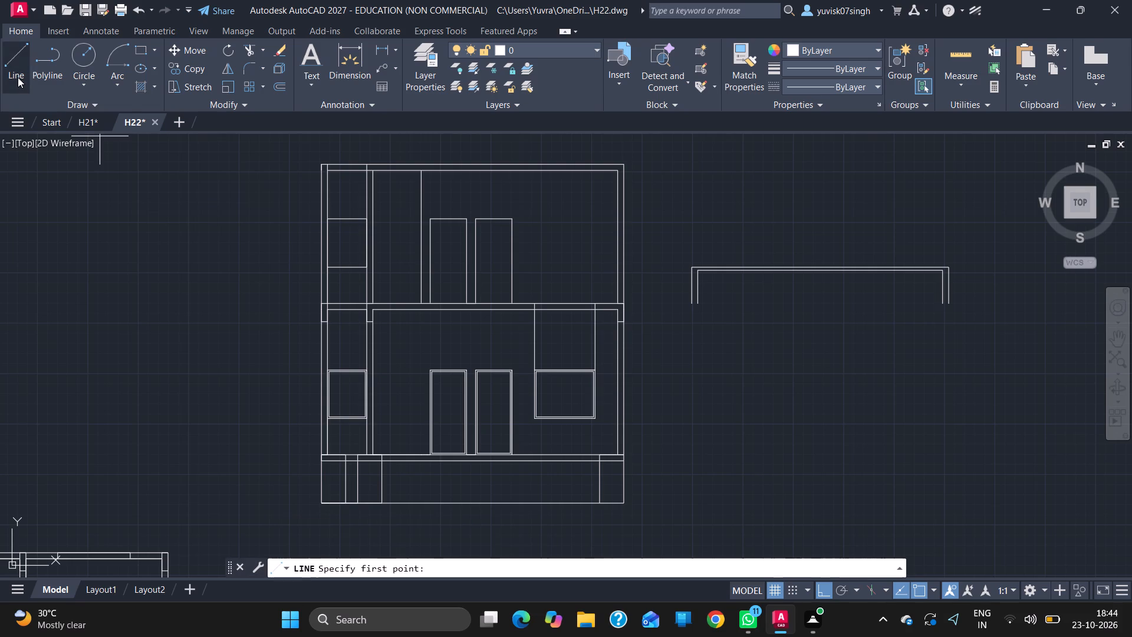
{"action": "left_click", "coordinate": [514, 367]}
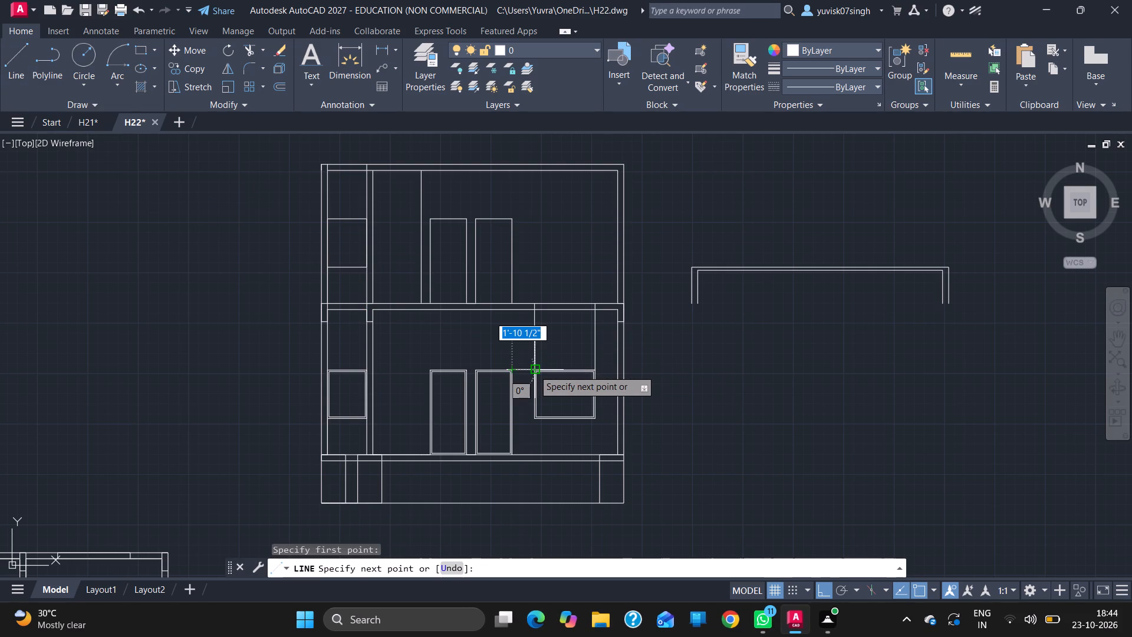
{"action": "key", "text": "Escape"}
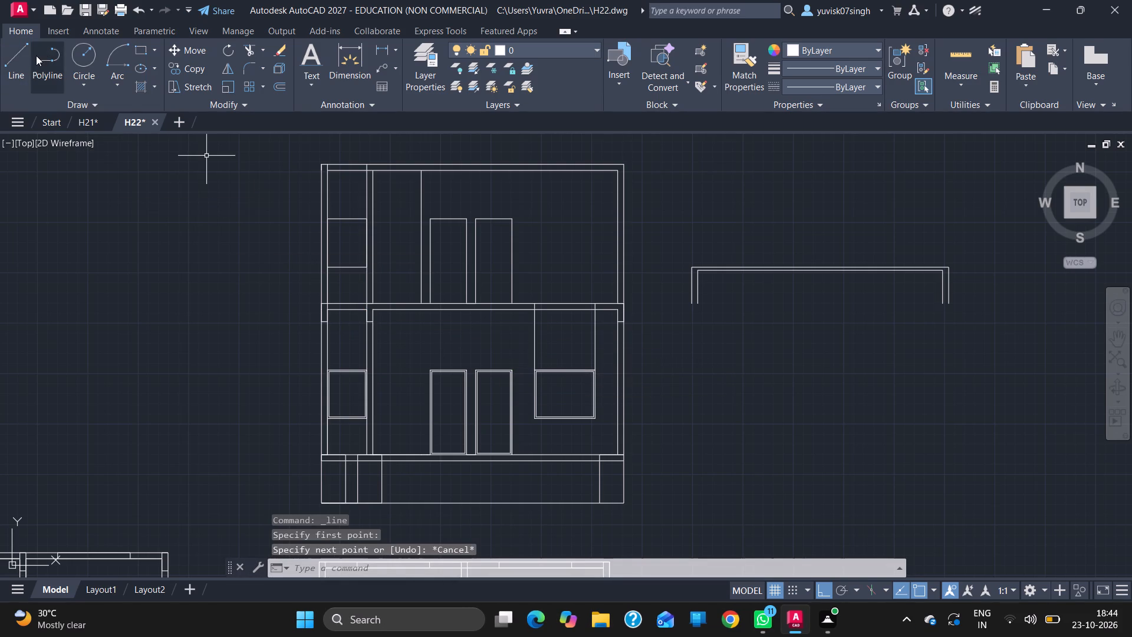
Draw a 7' vertical line up from the upper floor line, aligned with the left edge of the lower storey's right-hand window.
{"action": "left_click", "coordinate": [18, 56]}
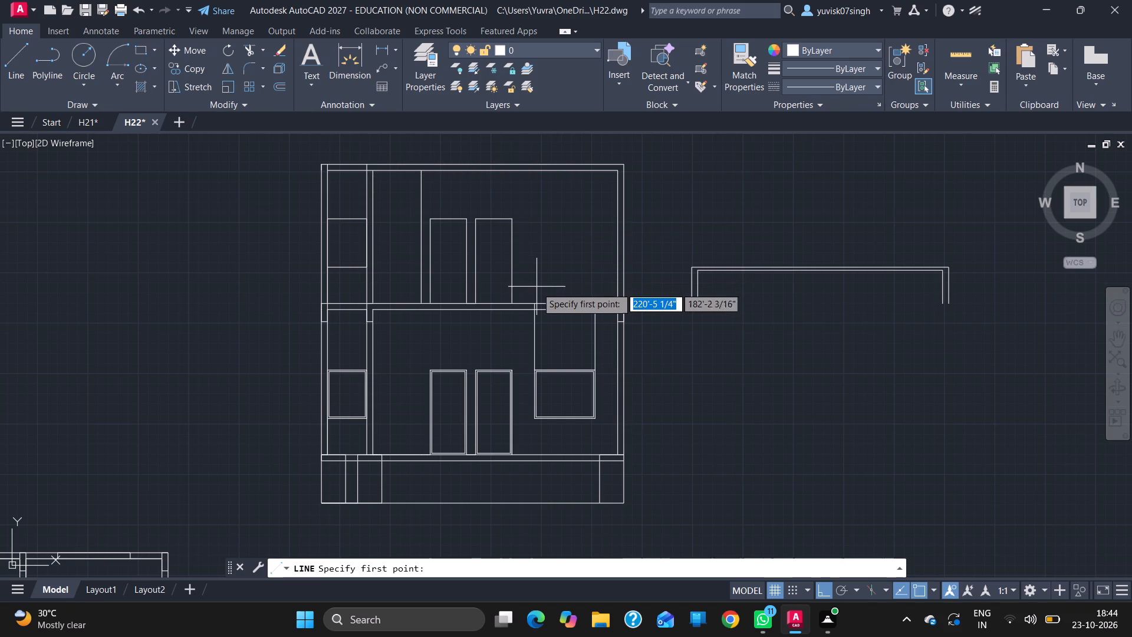
{"action": "left_click_drag", "start_coordinate": [537, 299], "coordinate": [536, 241]}
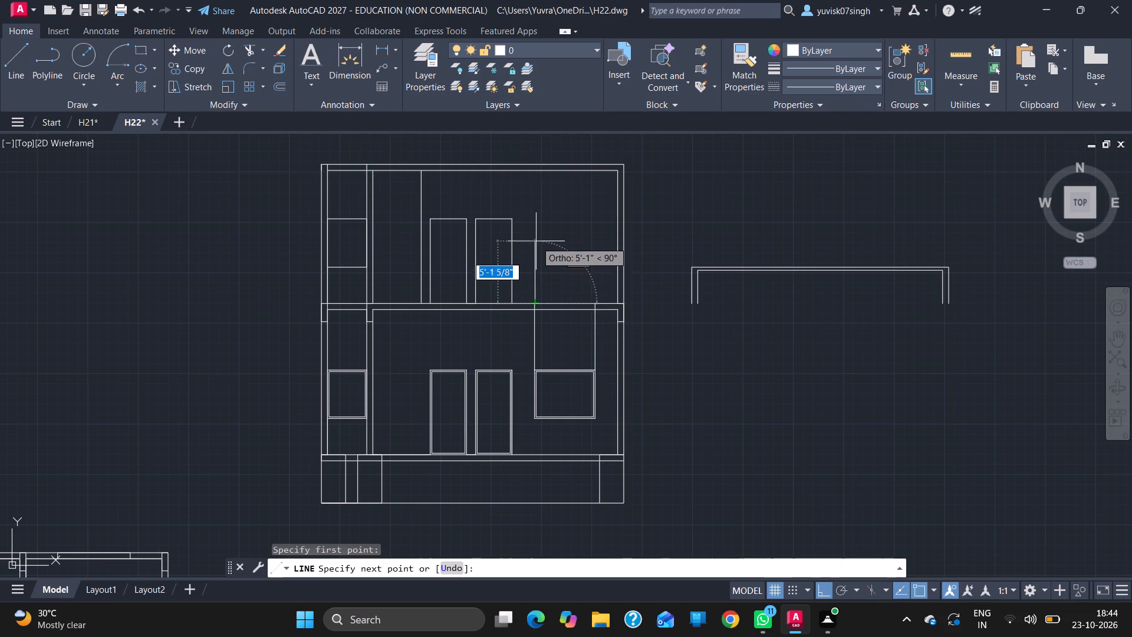
{"action": "left_click_drag", "start_coordinate": [536, 241], "coordinate": [536, 231]}
{"action": "type", "text": "7'"}
{"action": "key", "text": "Return"}
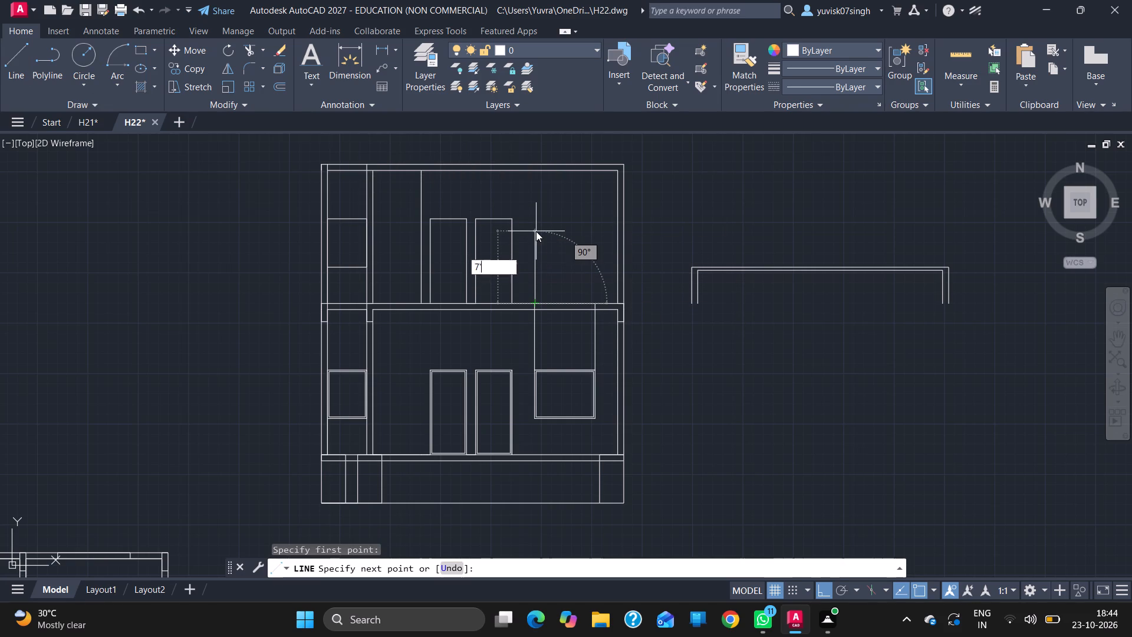
{"action": "key", "text": "Escape"}
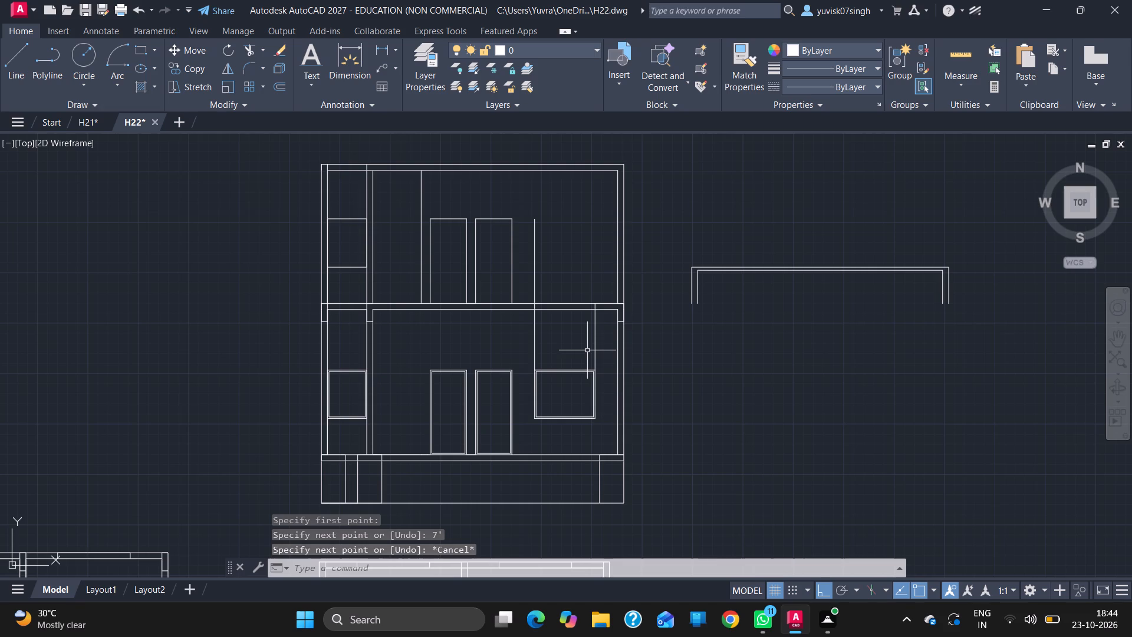
Trim away both guide lines above the lower storey's right-hand window, including their remnants within the slab.
{"action": "type", "text": "TR"}
{"action": "key", "text": "Return"}
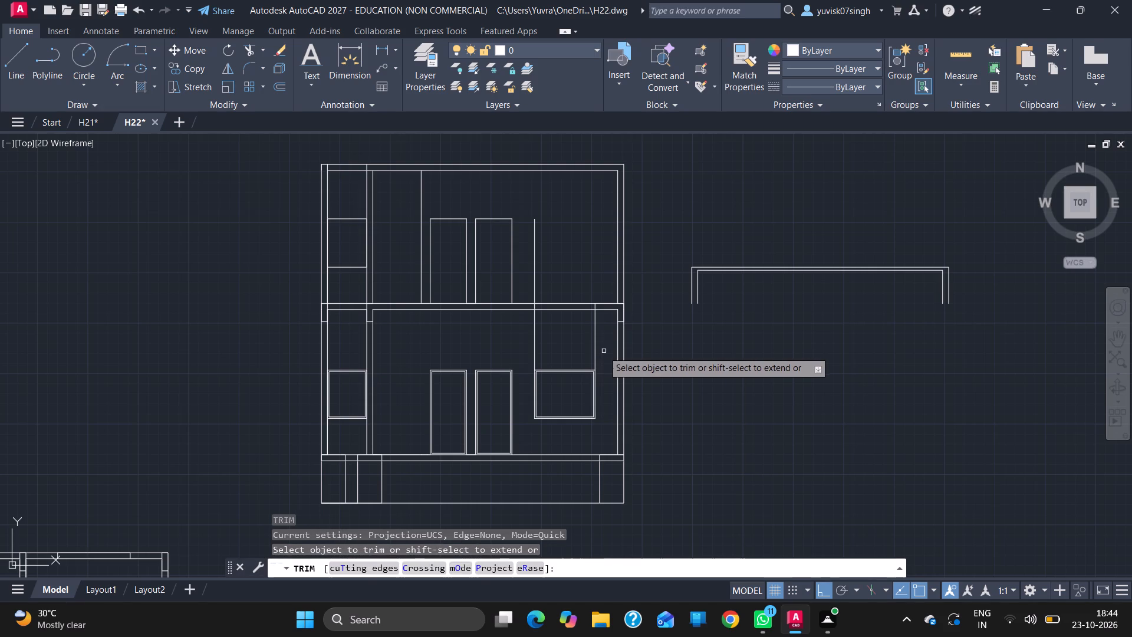
{"action": "left_click_drag", "start_coordinate": [603, 351], "coordinate": [509, 343]}
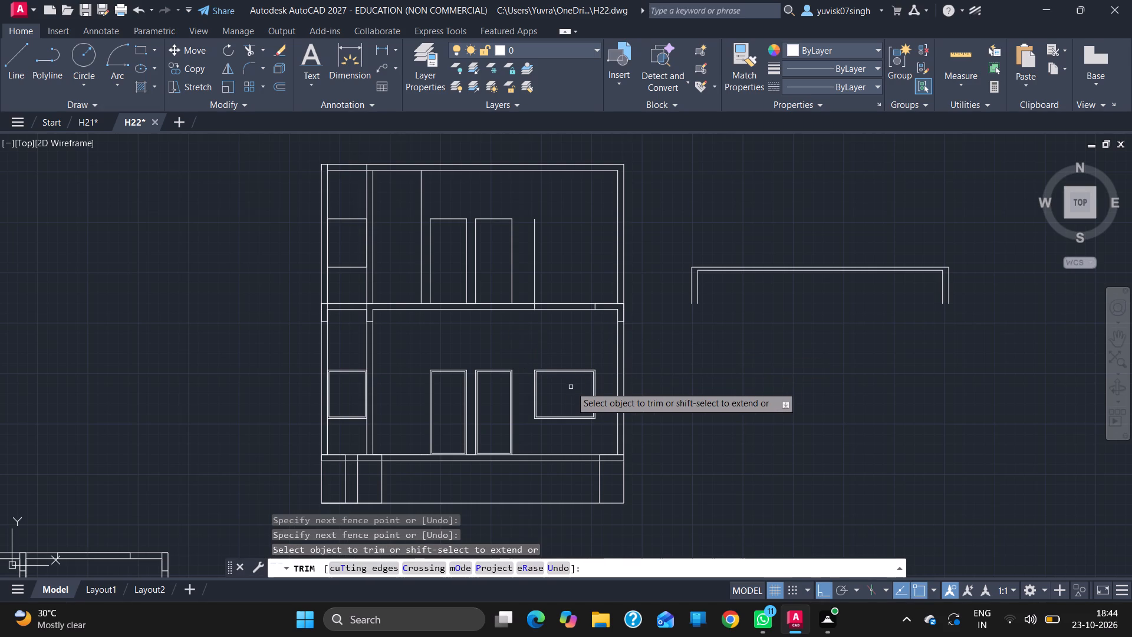
{"action": "scroll", "coordinate": [542, 326], "scroll_direction": "up", "scroll_amount": 2, "text": "ctrl"}
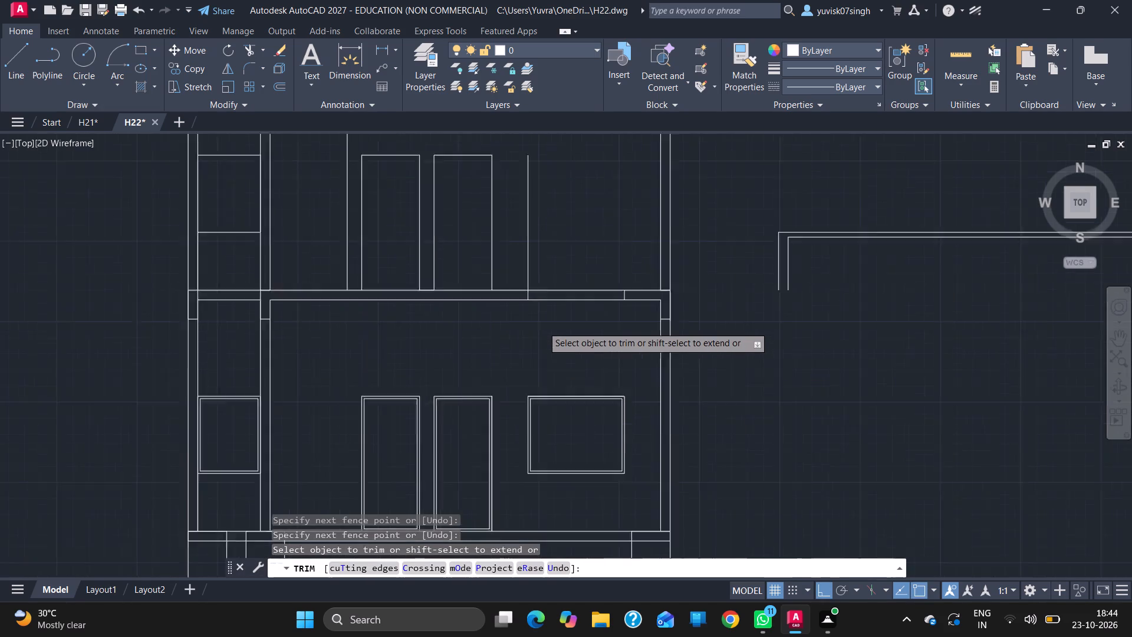
{"action": "left_click", "coordinate": [515, 276]}
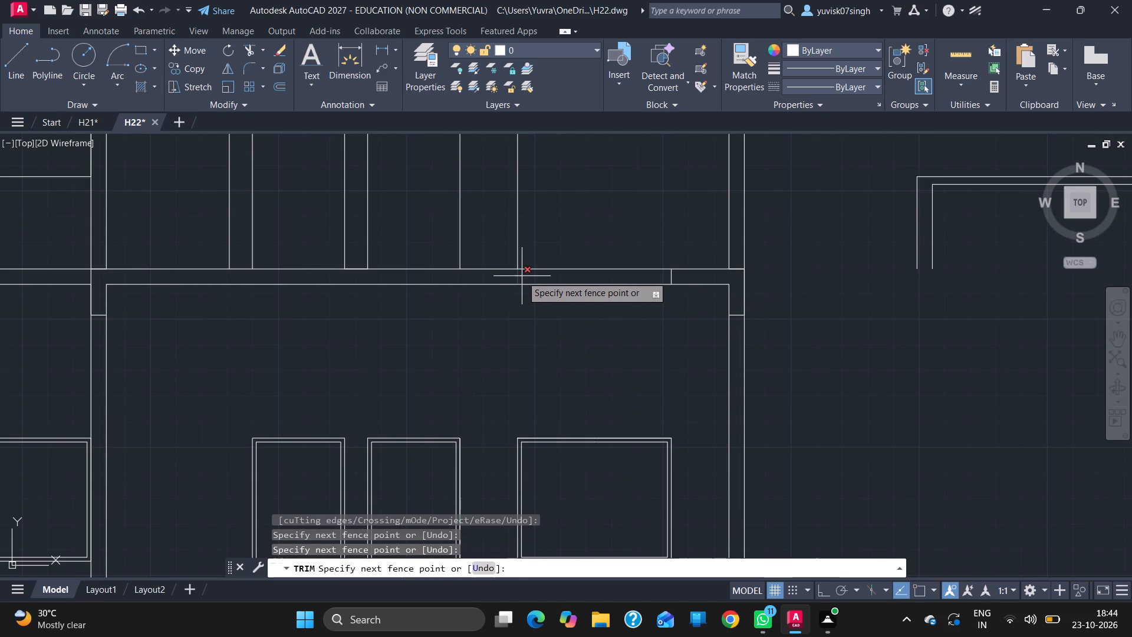
{"action": "left_click_drag", "start_coordinate": [522, 276], "coordinate": [670, 278]}
{"action": "left_click", "coordinate": [670, 278]}
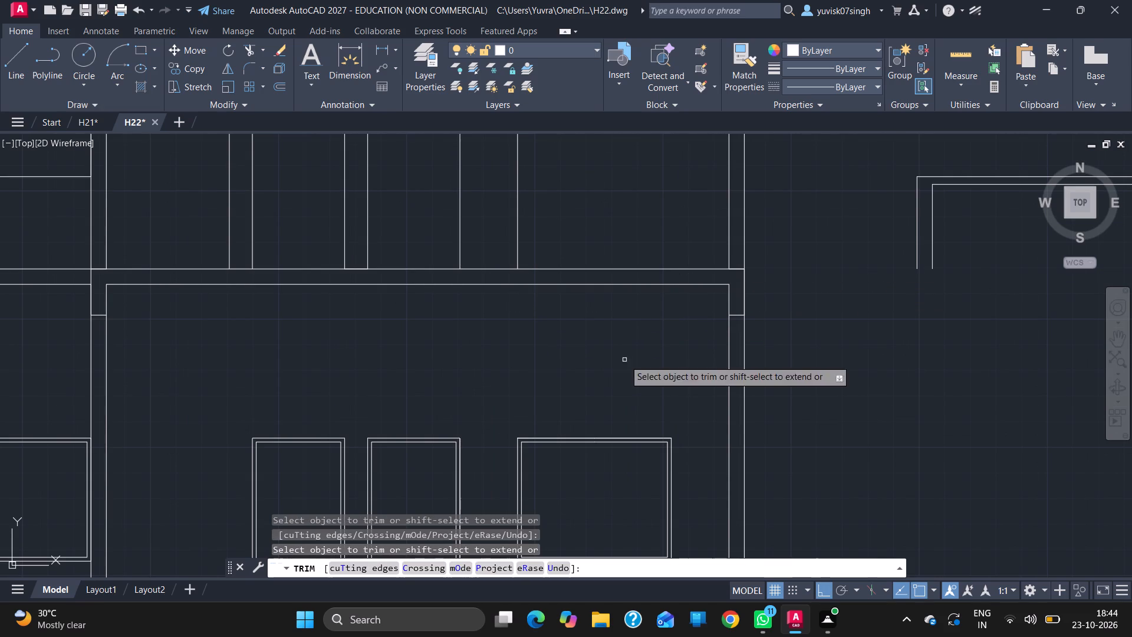
{"action": "scroll", "coordinate": [601, 398], "scroll_direction": "down", "scroll_amount": 1, "text": "ctrl"}
{"action": "key", "text": "Escape"}
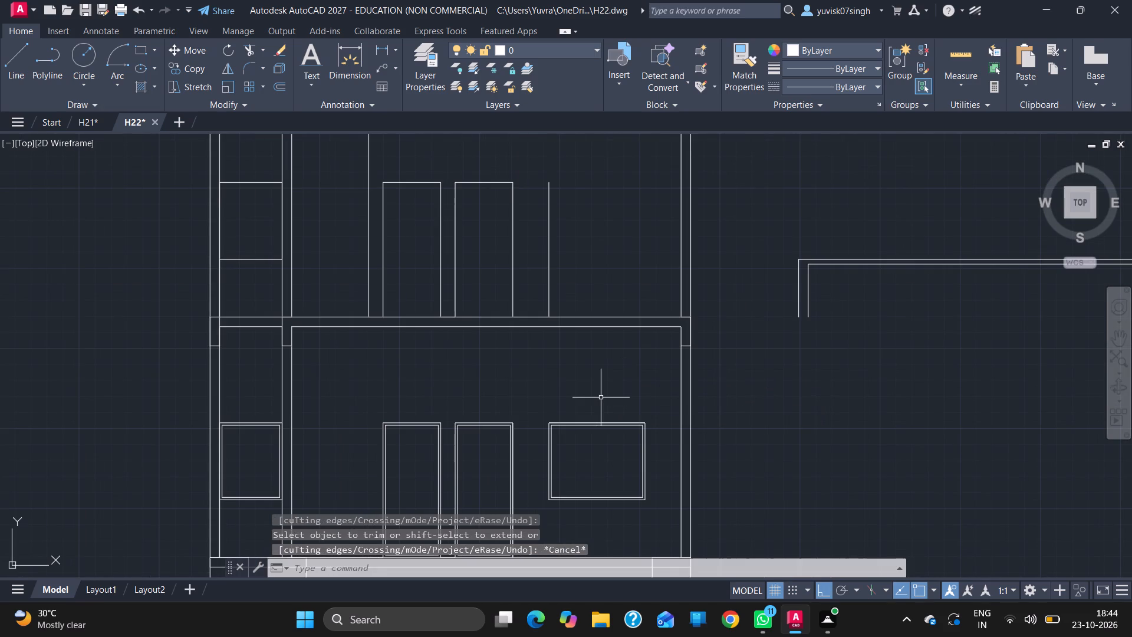
Copy the lower storey's right-hand window vertically so its top-left corner meets the top end of the upper storey's 7' guide line.
{"action": "key", "text": "v"}
{"action": "key", "text": "BackSpace"}
{"action": "type", "text": "CO"}
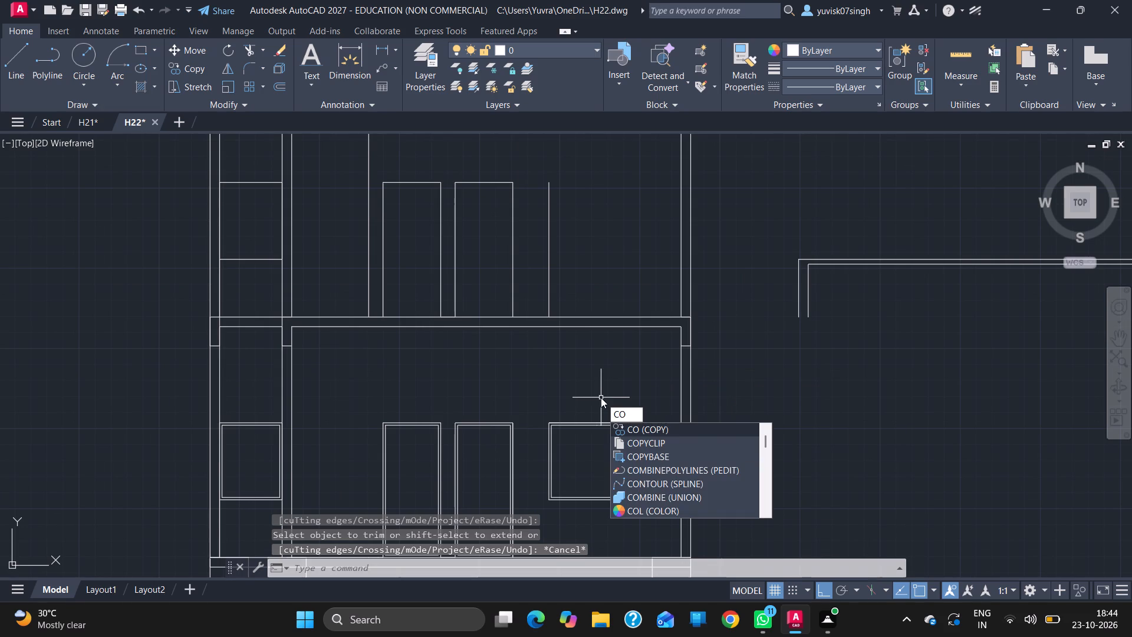
{"action": "key", "text": "Return"}
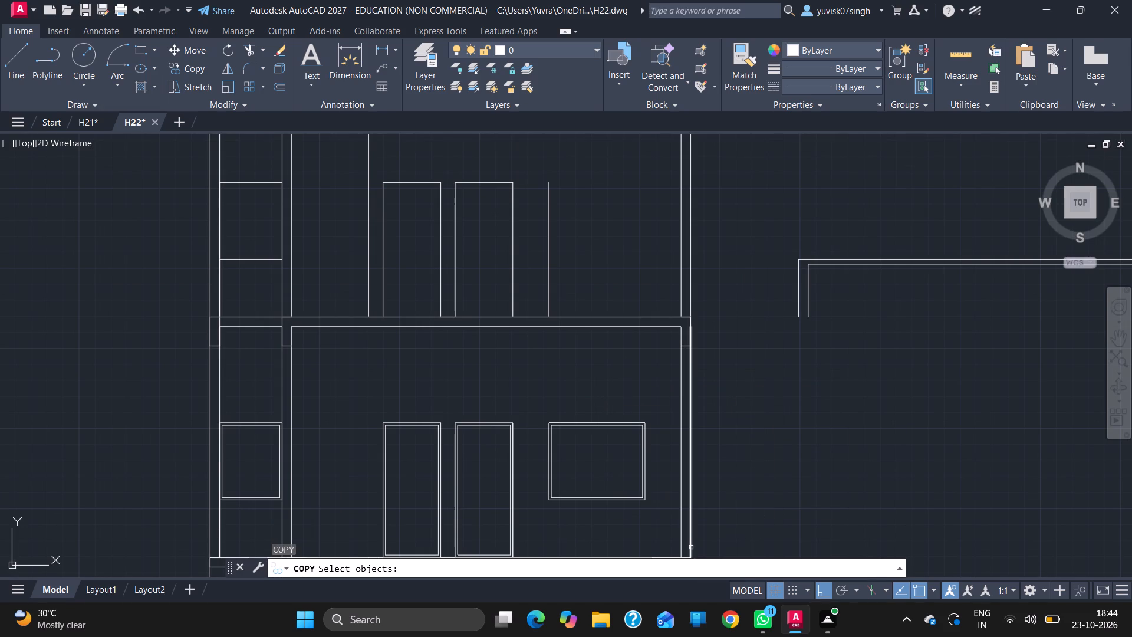
{"action": "left_click_drag", "start_coordinate": [650, 516], "coordinate": [562, 517]}
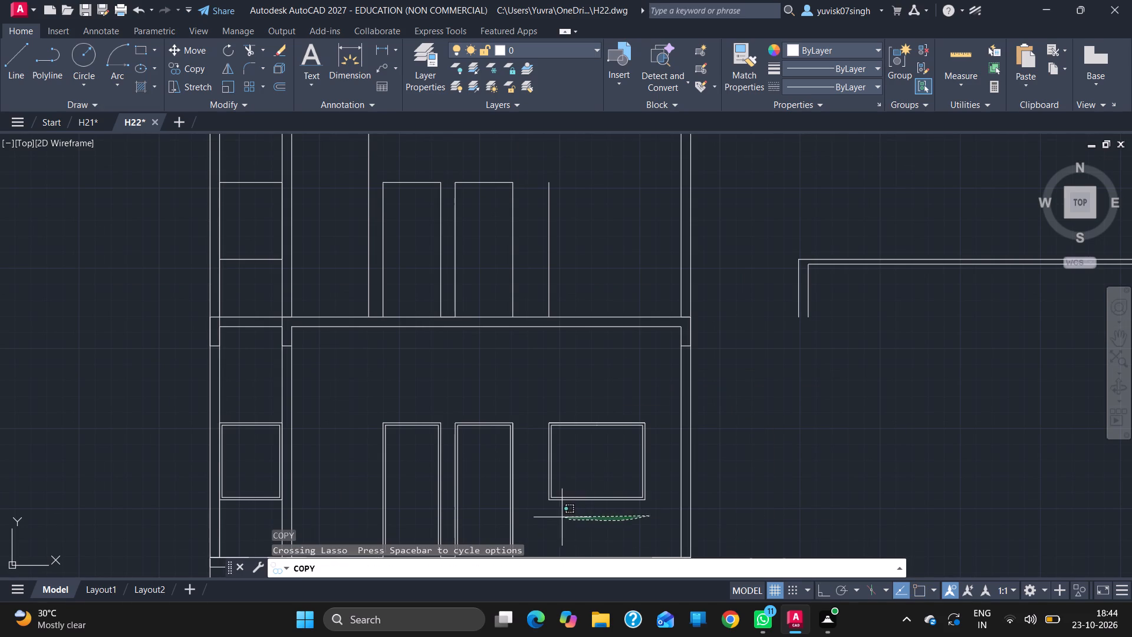
{"action": "left_click_drag", "start_coordinate": [562, 517], "coordinate": [544, 422]}
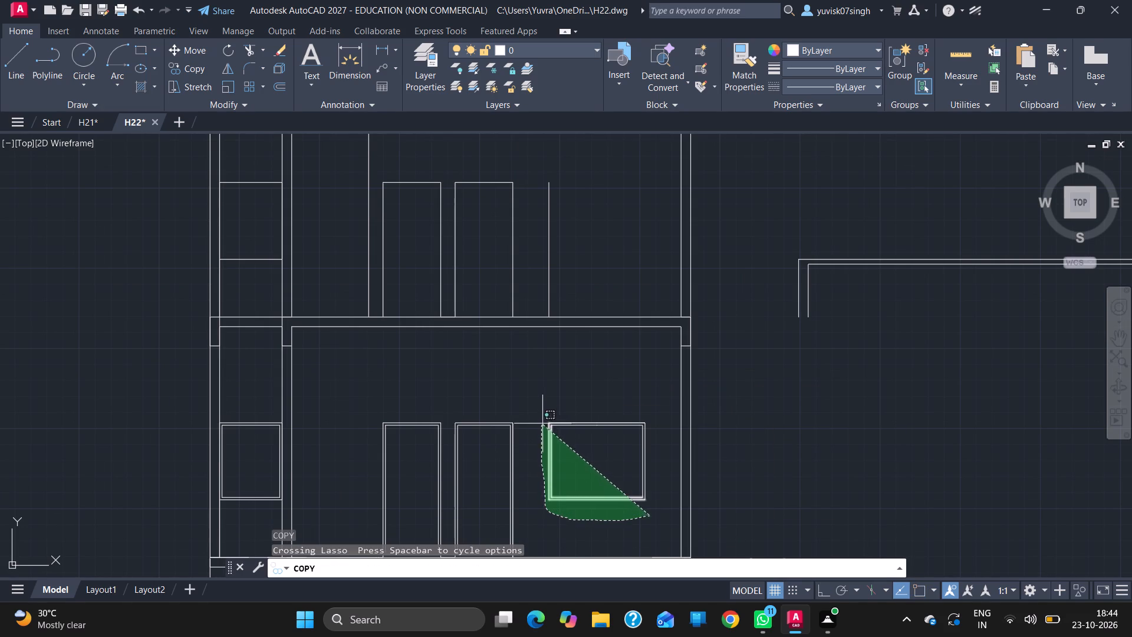
{"action": "left_click_drag", "start_coordinate": [544, 422], "coordinate": [643, 344]}
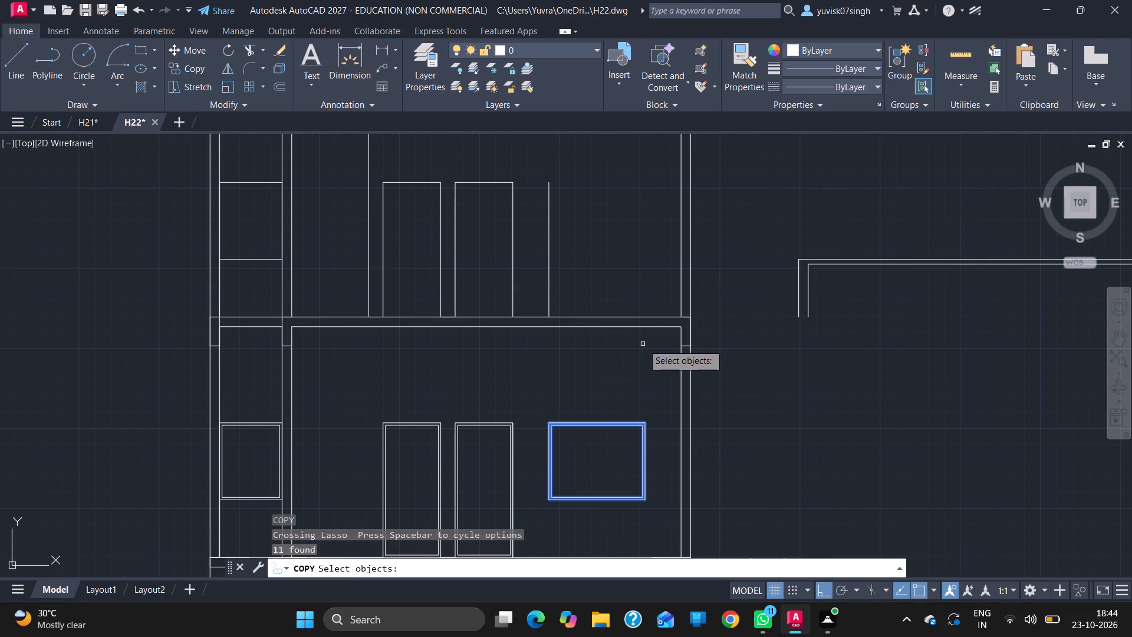
{"action": "key", "text": "Return"}
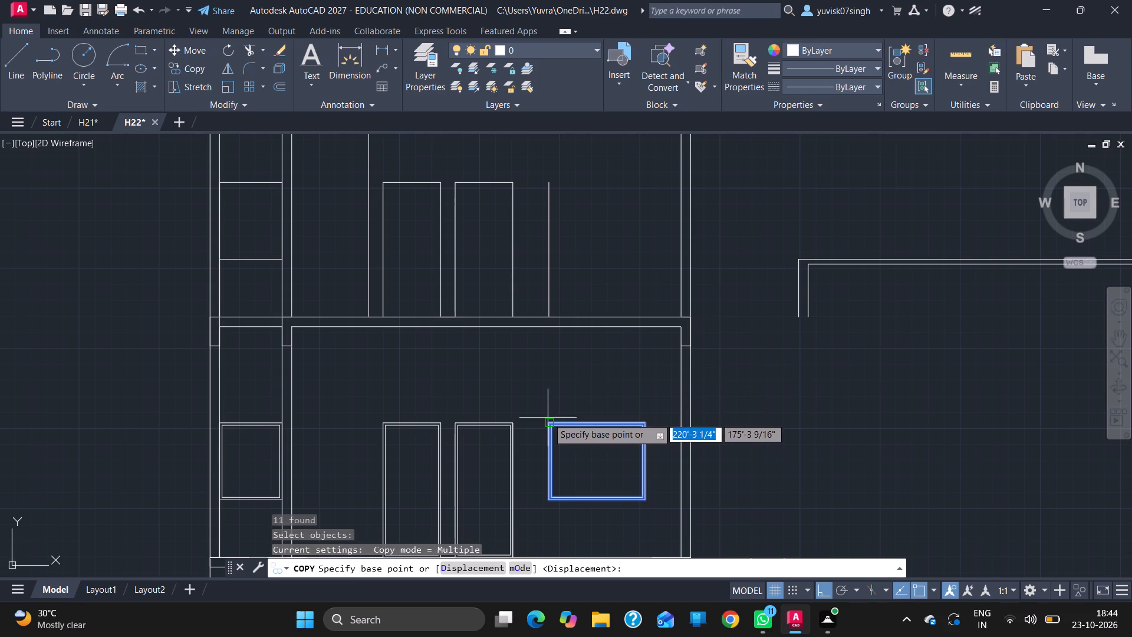
{"action": "left_click_drag", "start_coordinate": [548, 421], "coordinate": [539, 257]}
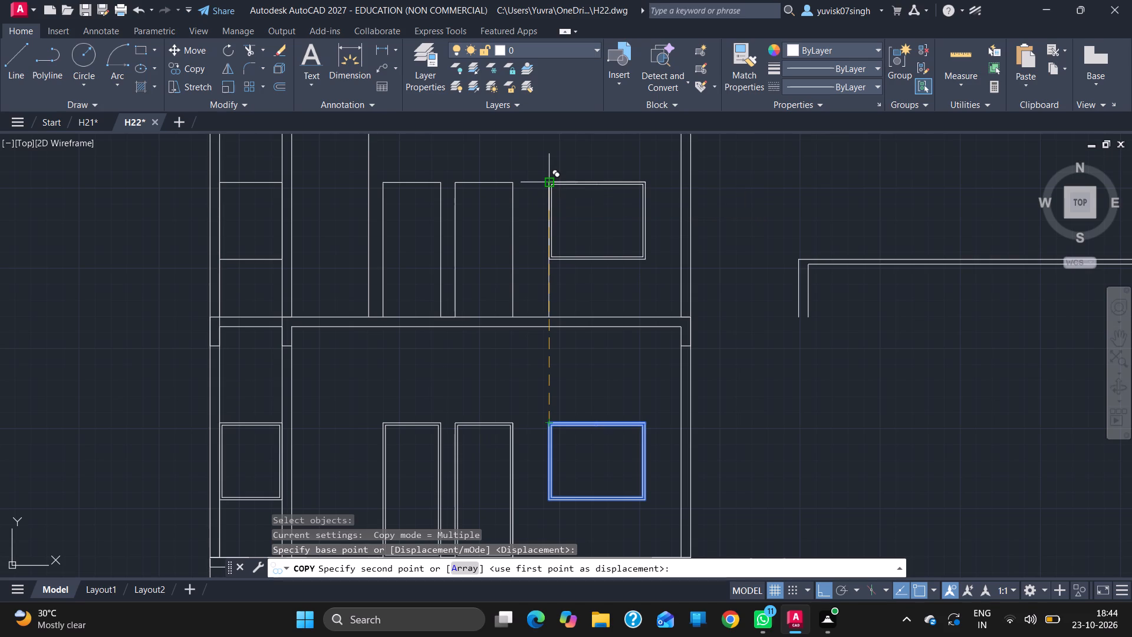
{"action": "left_click", "coordinate": [548, 183]}
{"action": "key", "text": "Escape"}
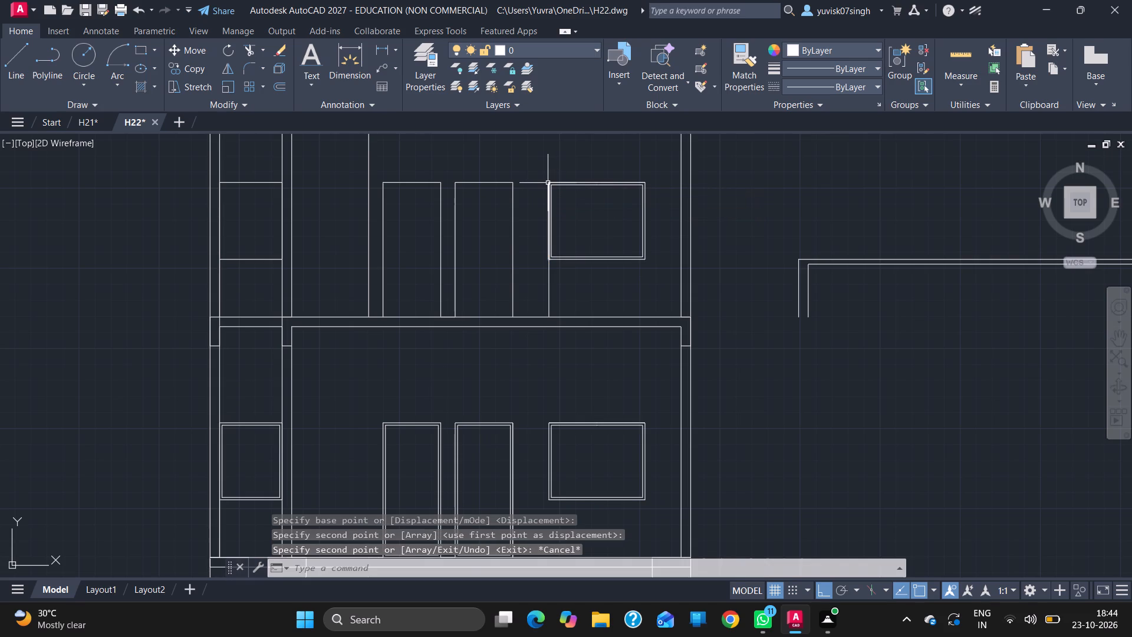
Erase the vertical guide line along the left edge of the upper storey's new window.
{"action": "left_click", "coordinate": [550, 288]}
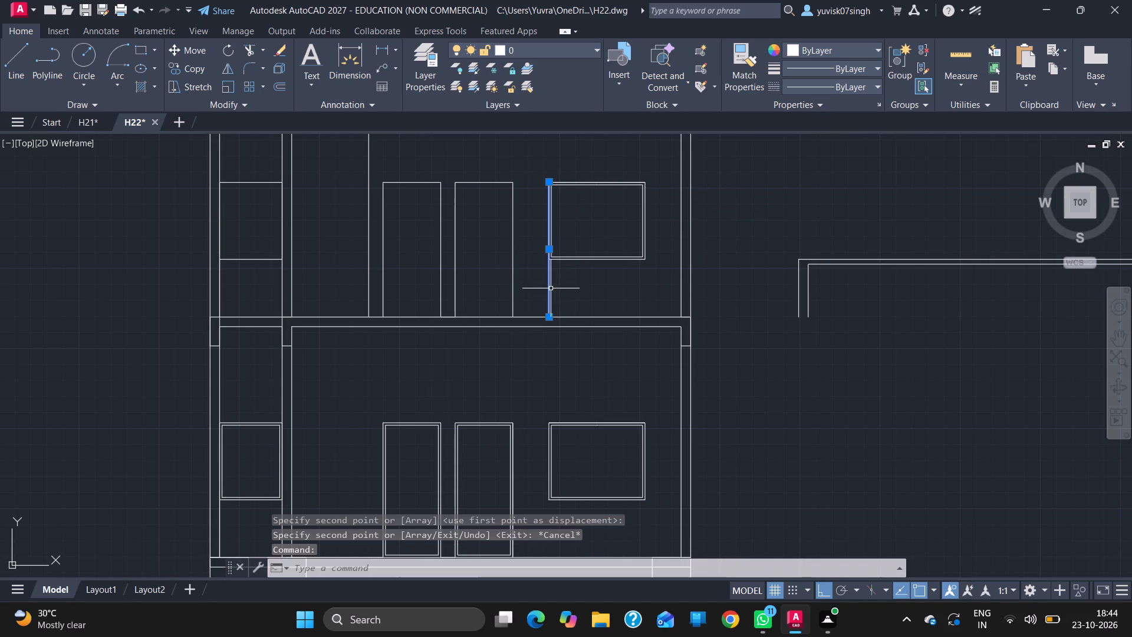
{"action": "key", "text": "Delete"}
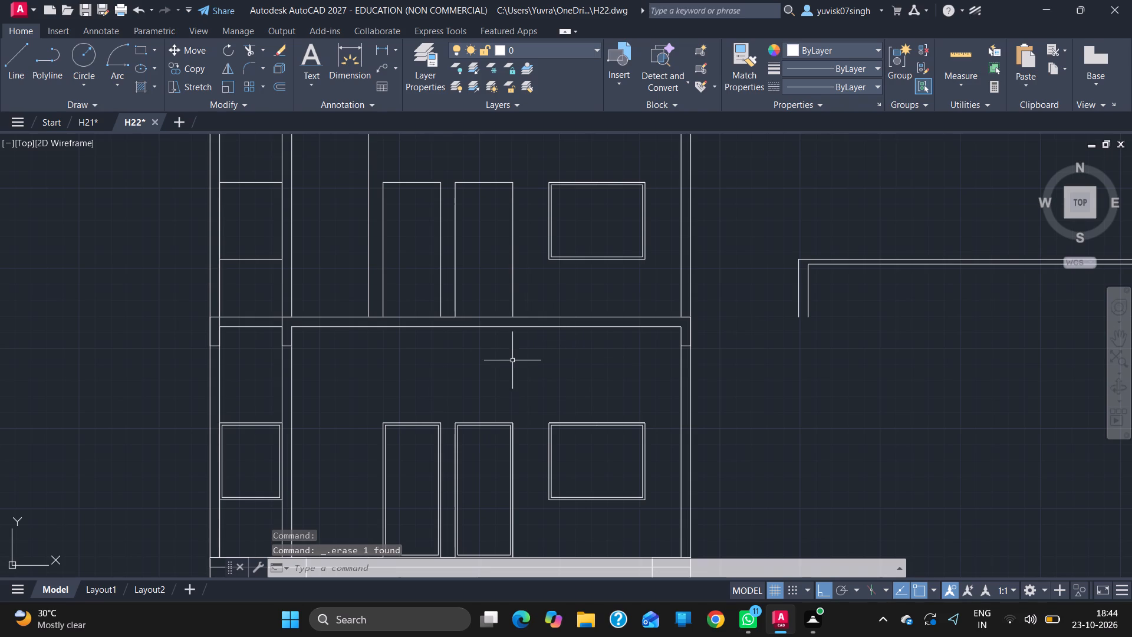
Offset the side and top lines of both upper-storey doors inward by 1 1/2" for their frames.
{"action": "key", "text": "o"}
{"action": "key", "text": "Return"}
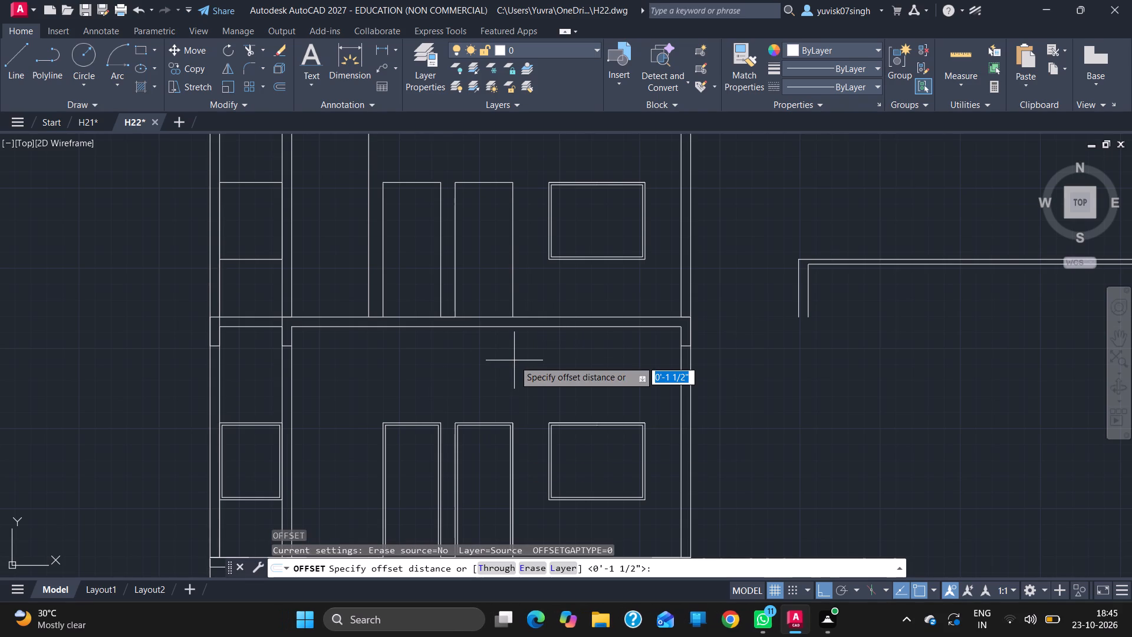
{"action": "key", "text": "Return"}
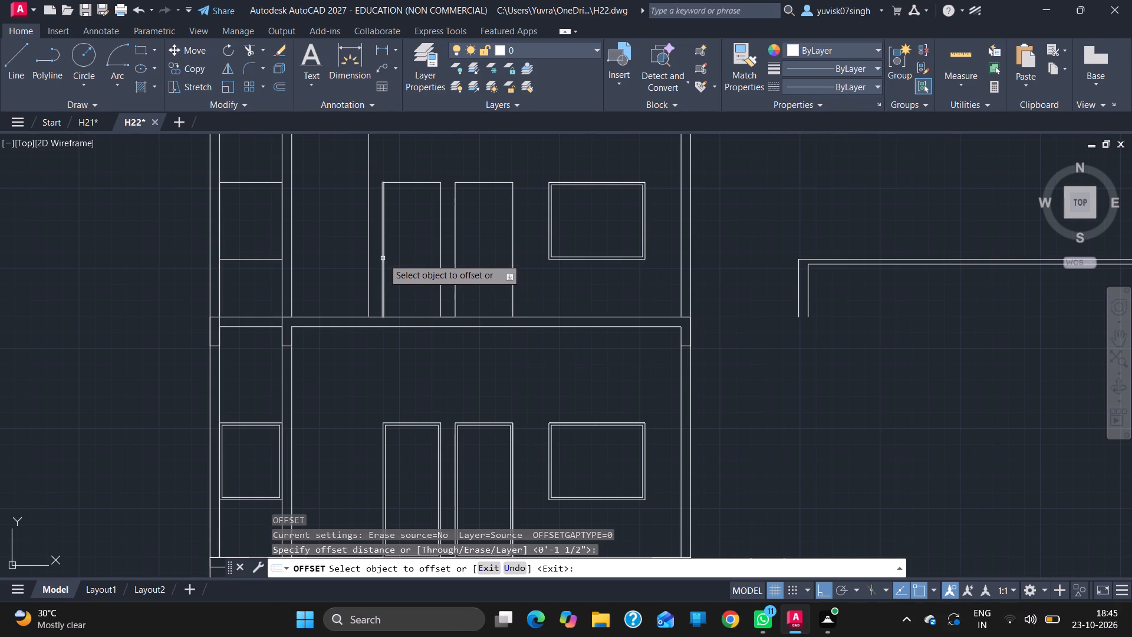
{"action": "left_click", "coordinate": [384, 258]}
{"action": "left_click_drag", "start_coordinate": [405, 262], "coordinate": [415, 185]}
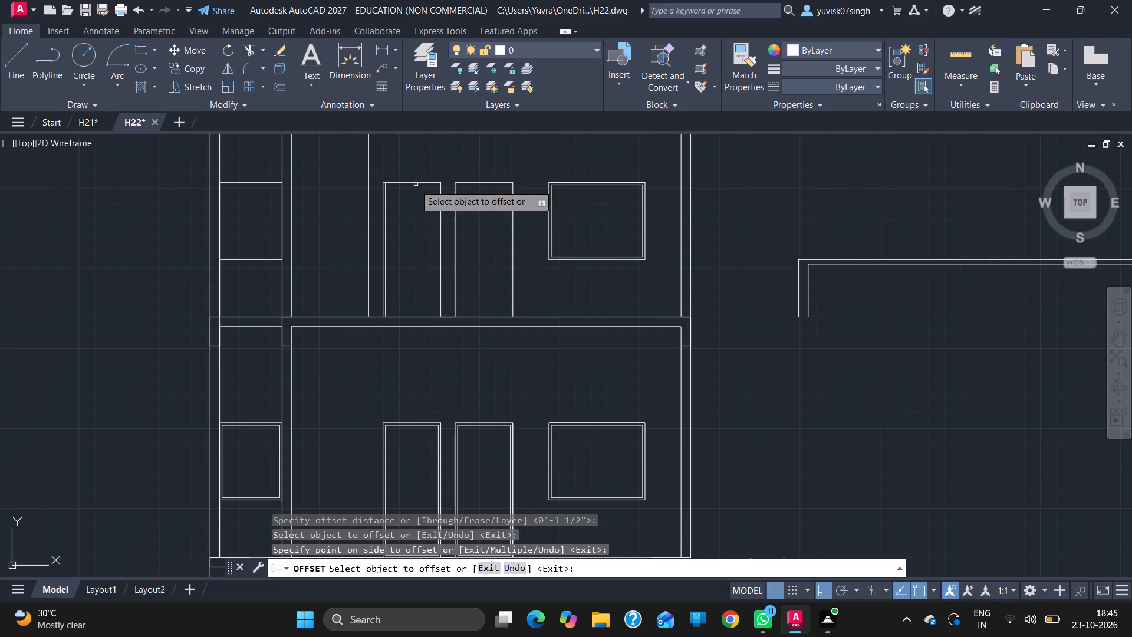
{"action": "left_click_drag", "start_coordinate": [415, 185], "coordinate": [414, 186]}
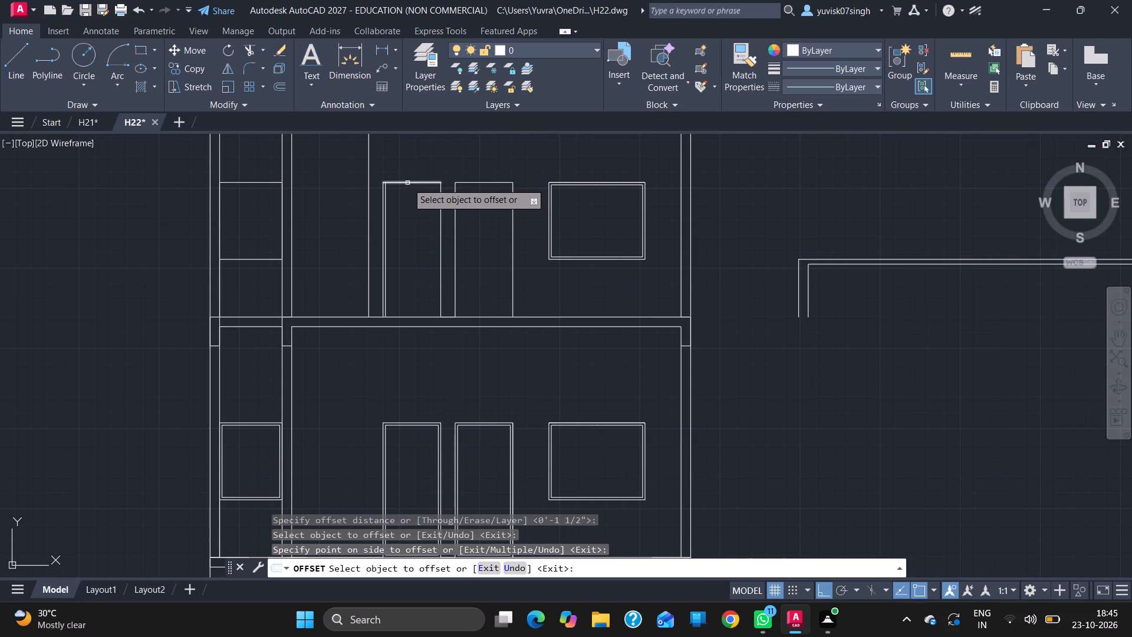
{"action": "left_click_drag", "start_coordinate": [407, 183], "coordinate": [408, 199]}
{"action": "left_click_drag", "start_coordinate": [408, 199], "coordinate": [476, 183]}
{"action": "left_click", "coordinate": [476, 183]}
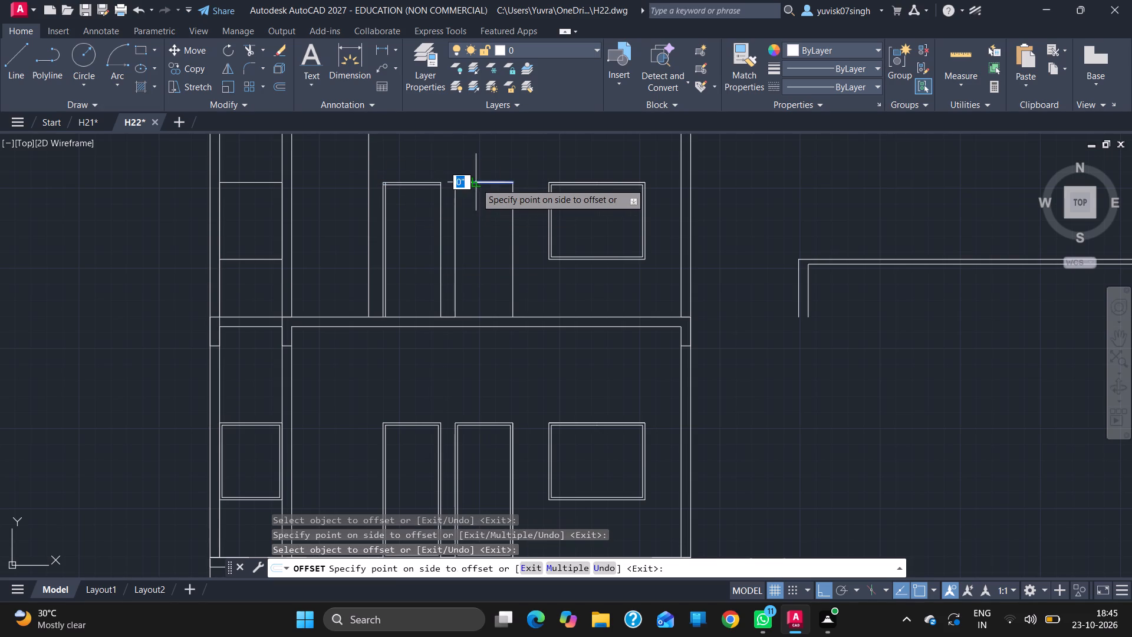
{"action": "left_click_drag", "start_coordinate": [476, 202], "coordinate": [441, 206]}
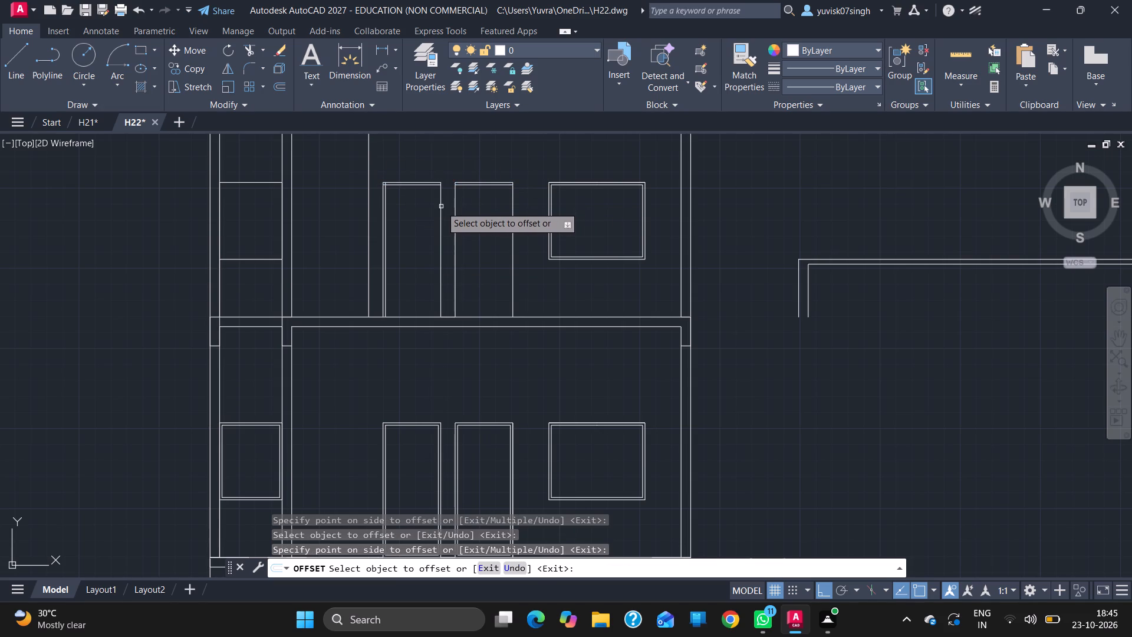
{"action": "left_click_drag", "start_coordinate": [441, 206], "coordinate": [441, 206]}
{"action": "left_click_drag", "start_coordinate": [441, 206], "coordinate": [407, 209]}
{"action": "left_click_drag", "start_coordinate": [407, 209], "coordinate": [456, 217]}
{"action": "left_click_drag", "start_coordinate": [456, 217], "coordinate": [503, 219]}
{"action": "left_click_drag", "start_coordinate": [503, 219], "coordinate": [515, 219]}
{"action": "left_click_drag", "start_coordinate": [515, 219], "coordinate": [498, 218]}
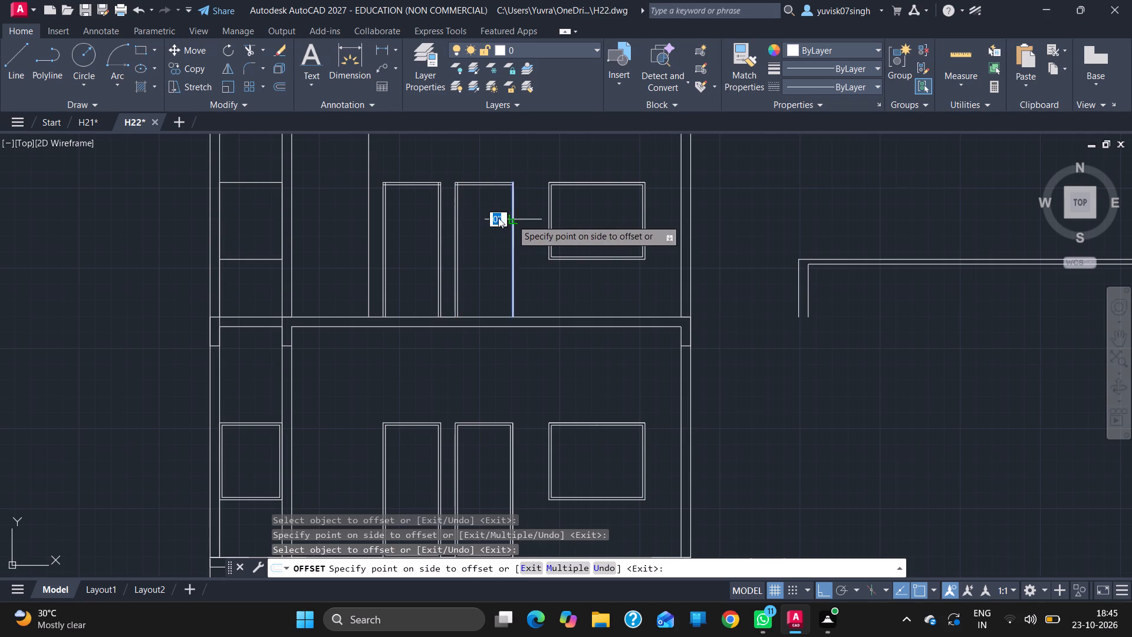
{"action": "left_click_drag", "start_coordinate": [498, 218], "coordinate": [486, 218]}
{"action": "left_click_drag", "start_coordinate": [486, 218], "coordinate": [495, 318]}
Offset the upper floor line upward by 1 1/2" as a guide for the door frame bottoms.
{"action": "left_click_drag", "start_coordinate": [495, 318], "coordinate": [494, 280]}
{"action": "left_click", "coordinate": [494, 280]}
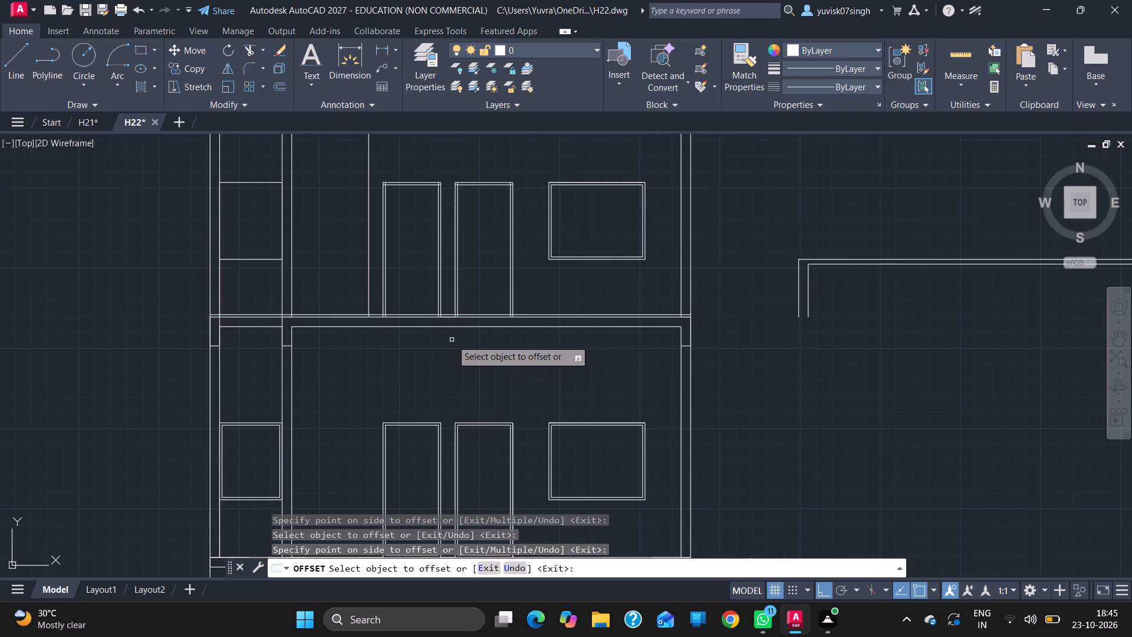
{"action": "scroll", "coordinate": [452, 340], "scroll_direction": "up", "scroll_amount": 5, "text": "ctrl"}
{"action": "scroll", "coordinate": [452, 340], "scroll_direction": "down", "scroll_amount": 2, "text": "ctrl"}
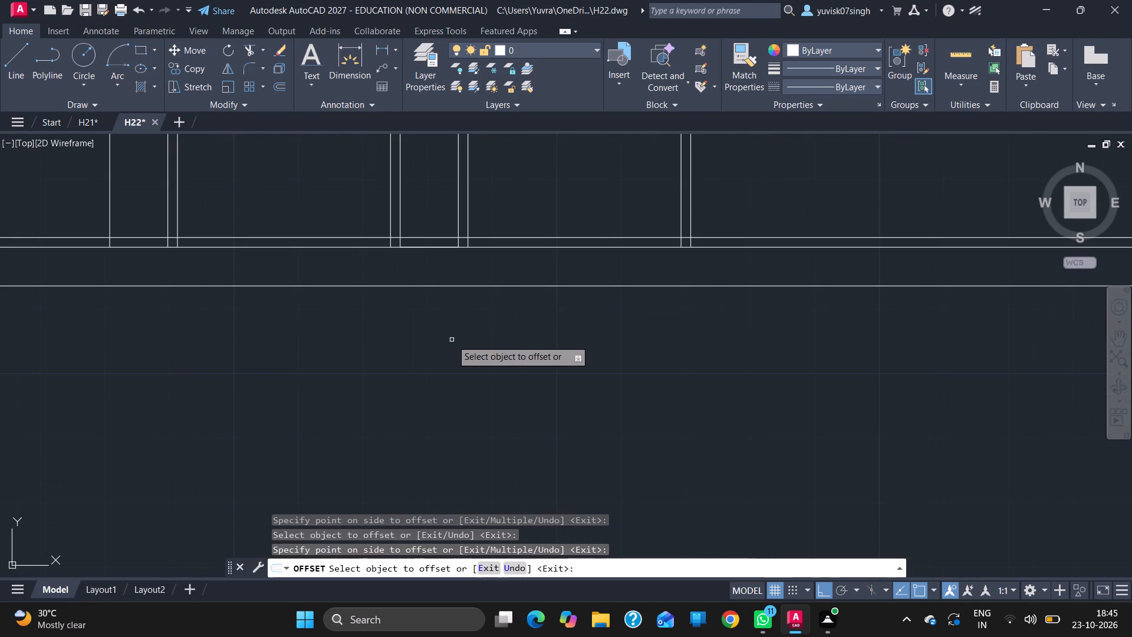
{"action": "scroll", "coordinate": [439, 327], "scroll_direction": "down", "scroll_amount": 1, "text": "ctrl"}
{"action": "key", "text": "Escape"}
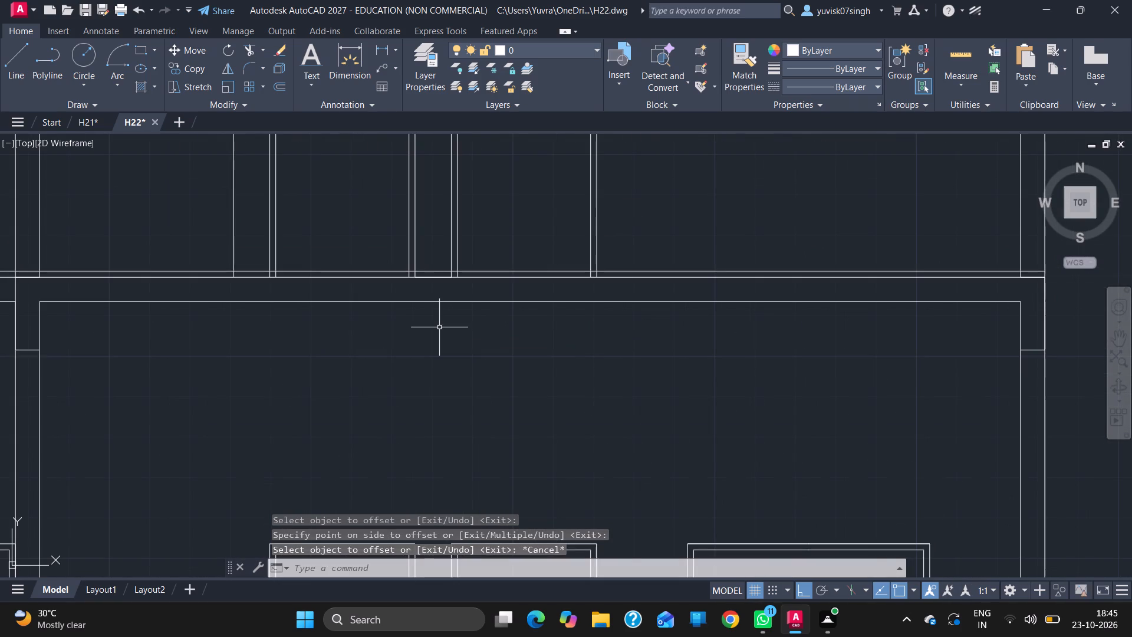
Draw the bottom frame line of the upper left door between its inner side lines, along the offset floor guide.
{"action": "type", "text": "TR"}
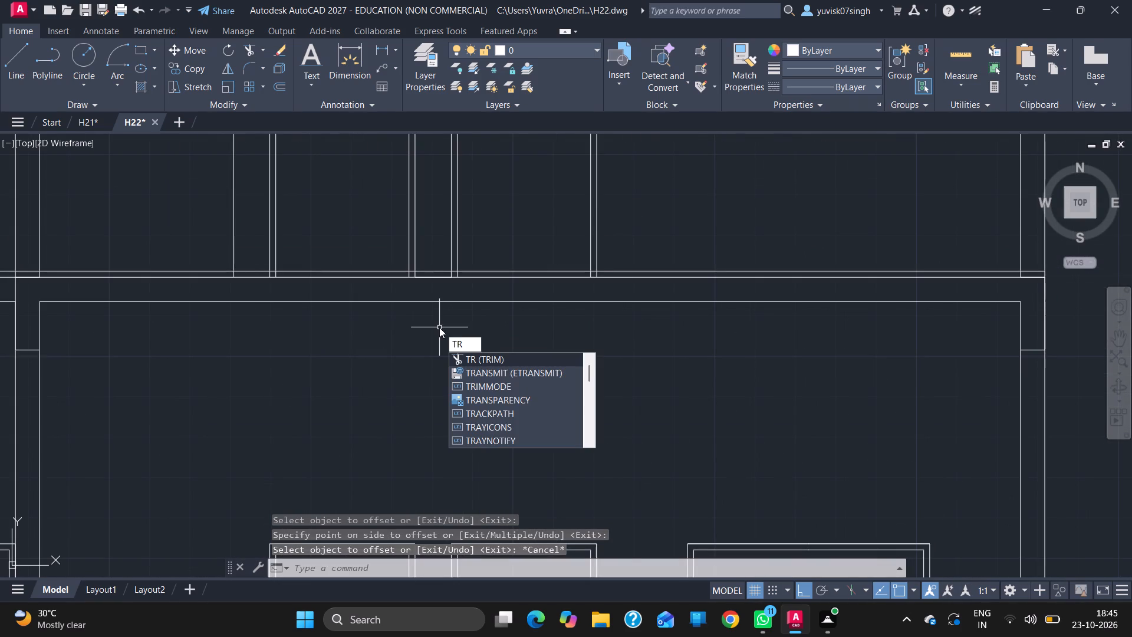
{"action": "key", "text": "Escape"}
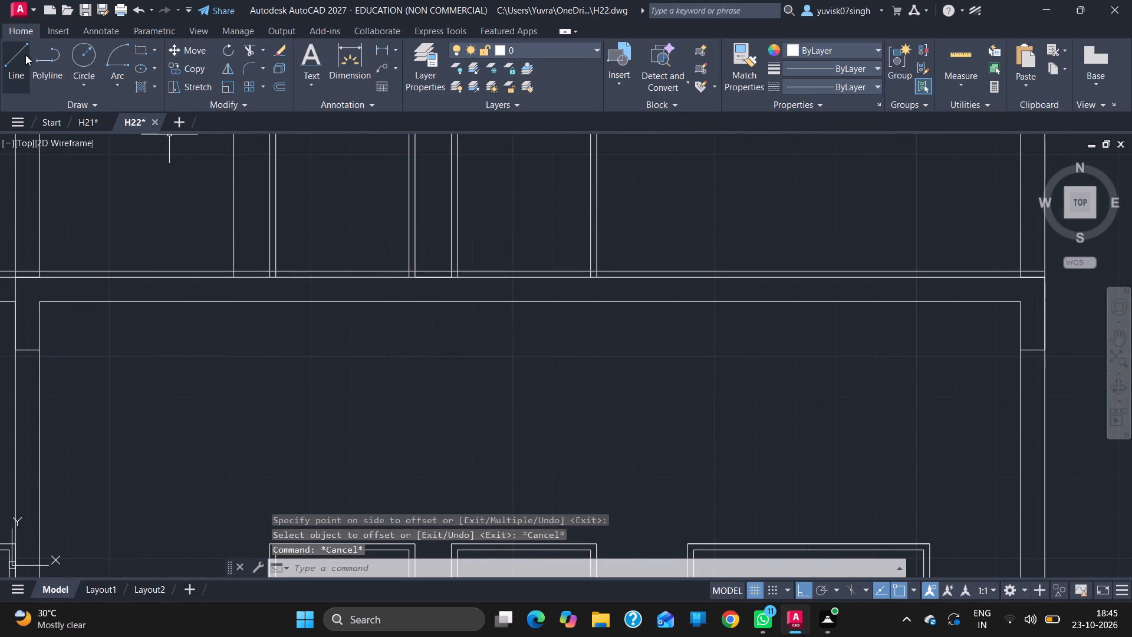
{"action": "left_click", "coordinate": [24, 54]}
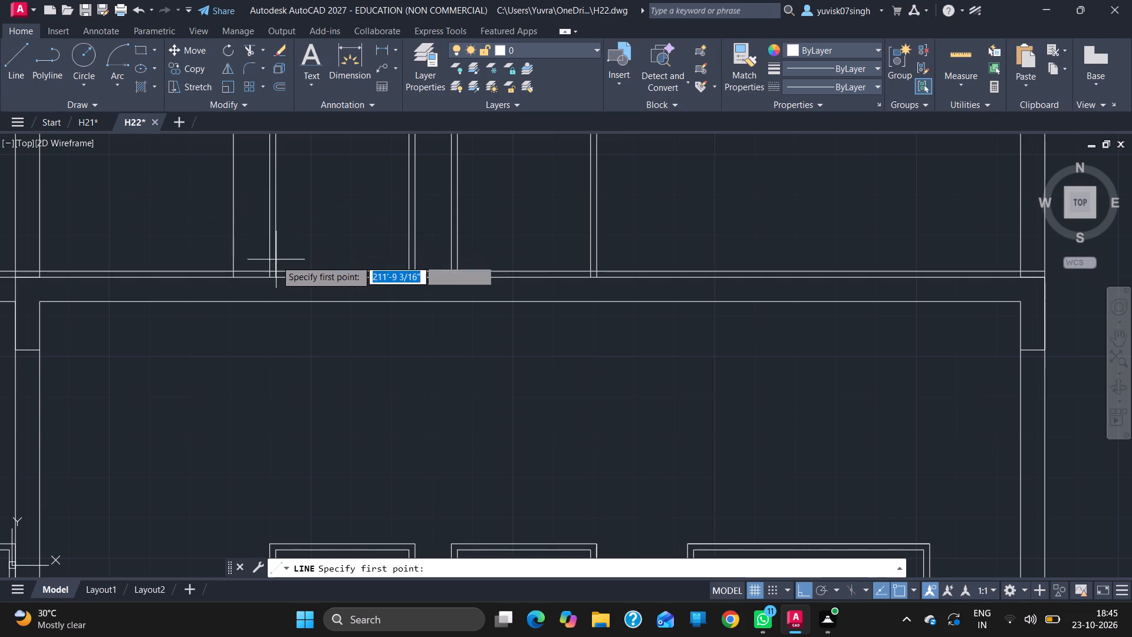
{"action": "left_click_drag", "start_coordinate": [279, 270], "coordinate": [401, 271]}
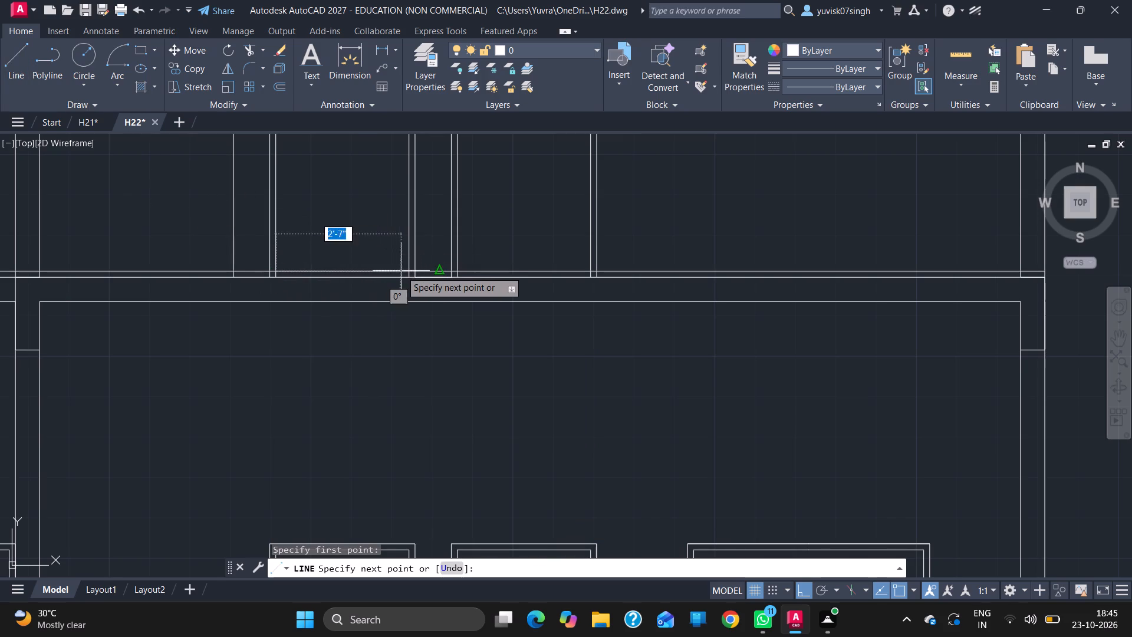
{"action": "left_click_drag", "start_coordinate": [401, 271], "coordinate": [407, 270]}
{"action": "left_click", "coordinate": [407, 270]}
{"action": "key", "text": "Escape"}
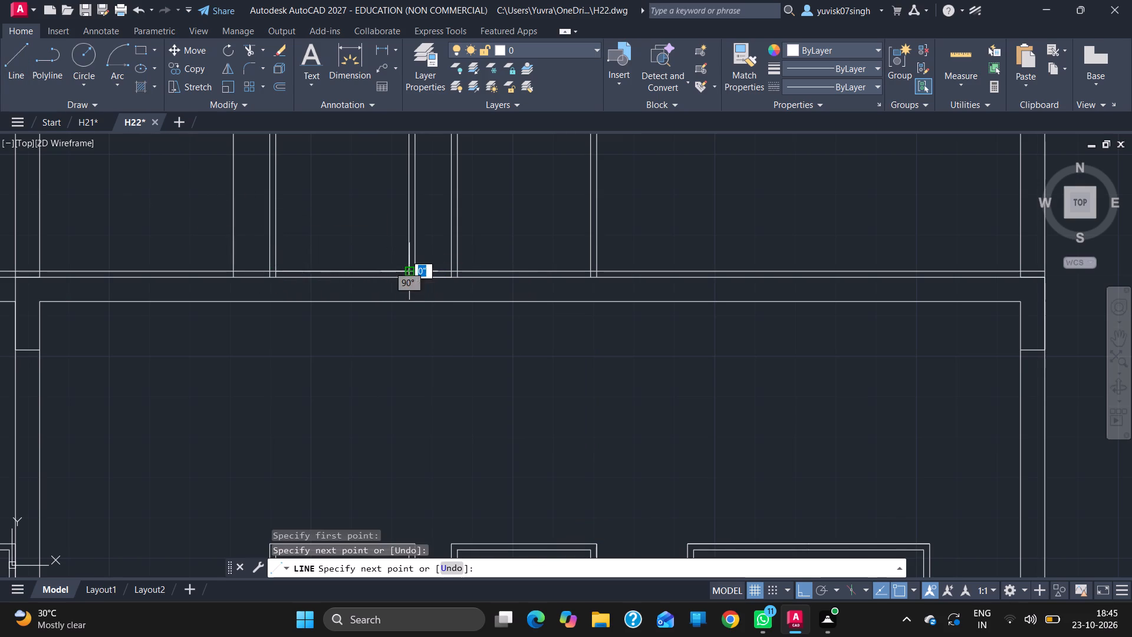
Draw the bottom frame line of the upper right door between its inner side lines, along the offset floor guide.
{"action": "left_click", "coordinate": [8, 77]}
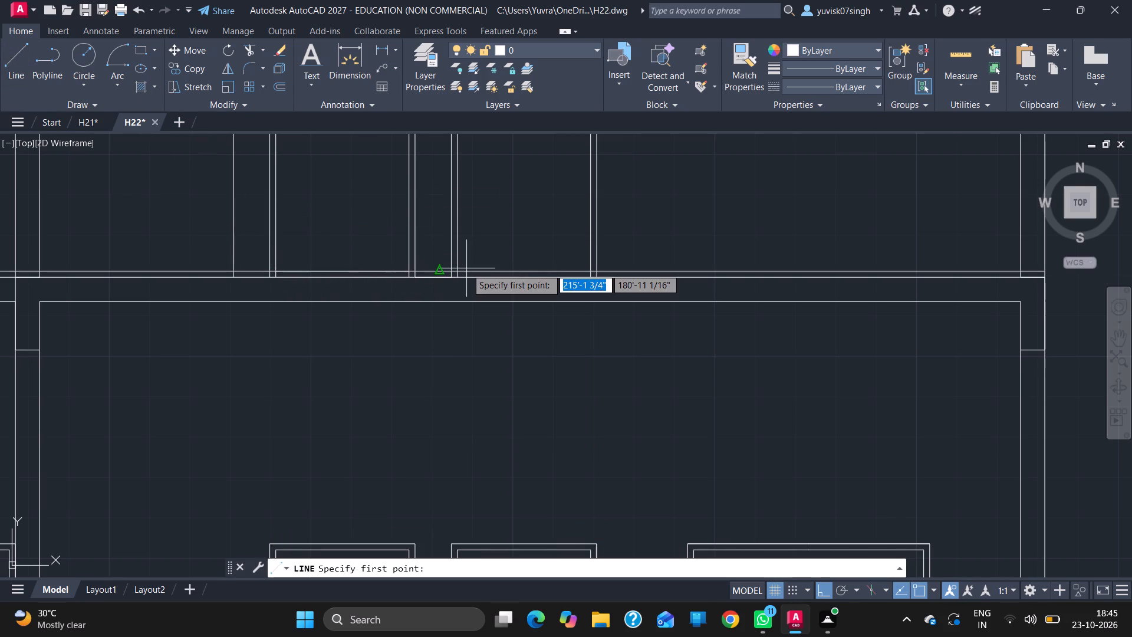
{"action": "left_click_drag", "start_coordinate": [459, 268], "coordinate": [594, 274]}
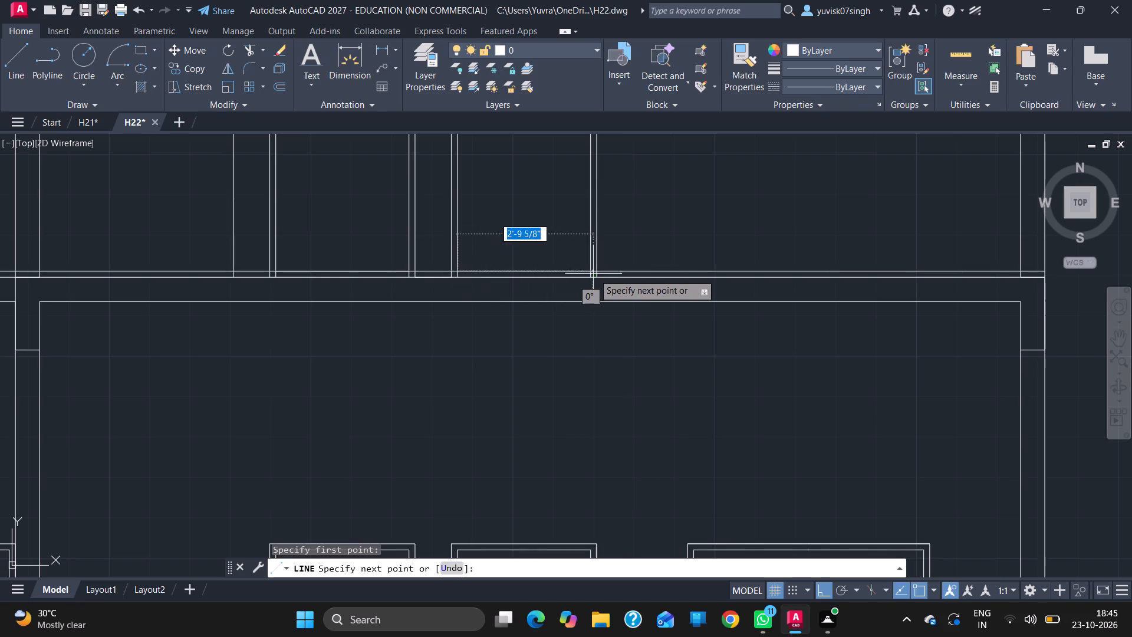
{"action": "left_click_drag", "start_coordinate": [594, 274], "coordinate": [588, 272]}
{"action": "left_click", "coordinate": [588, 272]}
{"action": "key", "text": "grave"}
{"action": "key", "text": "grave"}
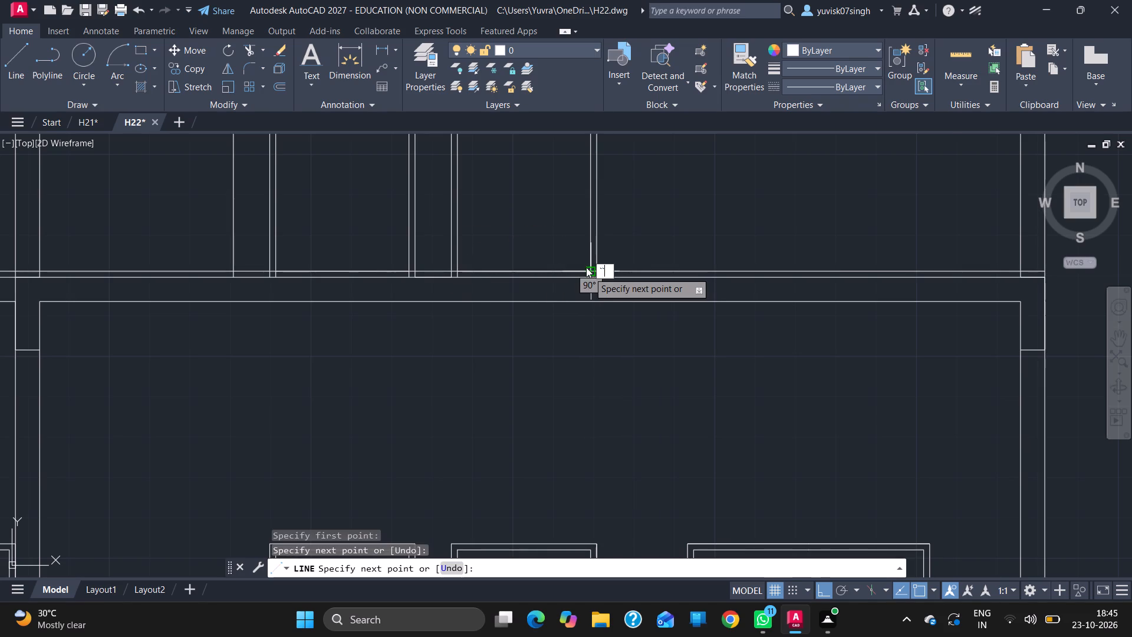
{"action": "key", "text": "Escape"}
{"action": "key", "text": "Escape"}
{"action": "key", "text": "Escape"}
Erase the full-length offset guide line just above the upper floor line.
{"action": "left_click", "coordinate": [617, 271]}
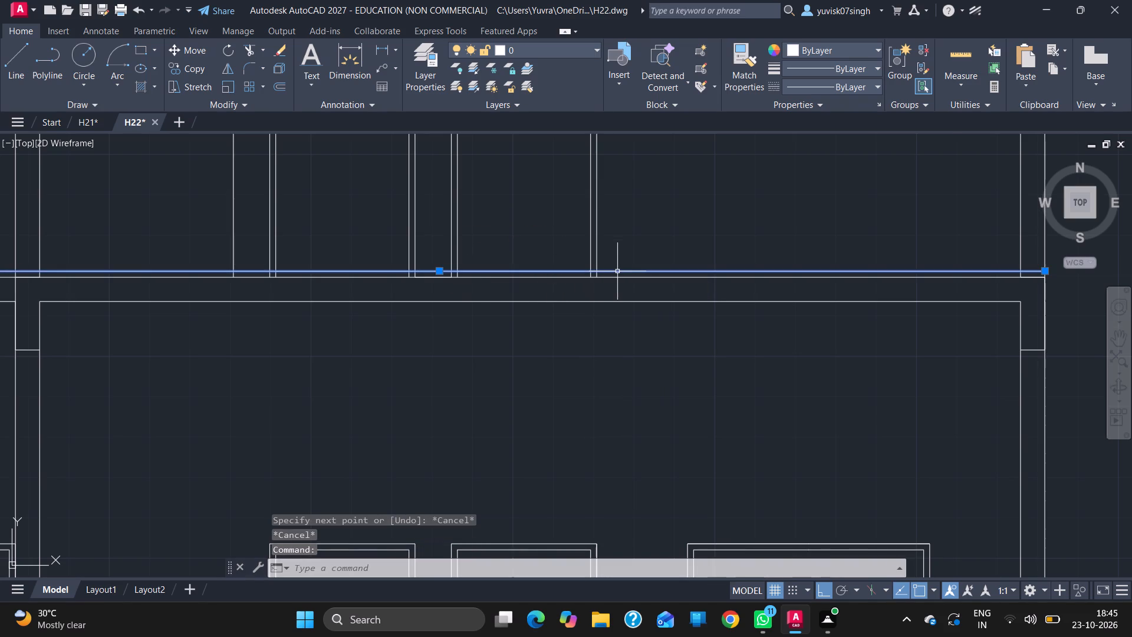
{"action": "key", "text": "Delete"}
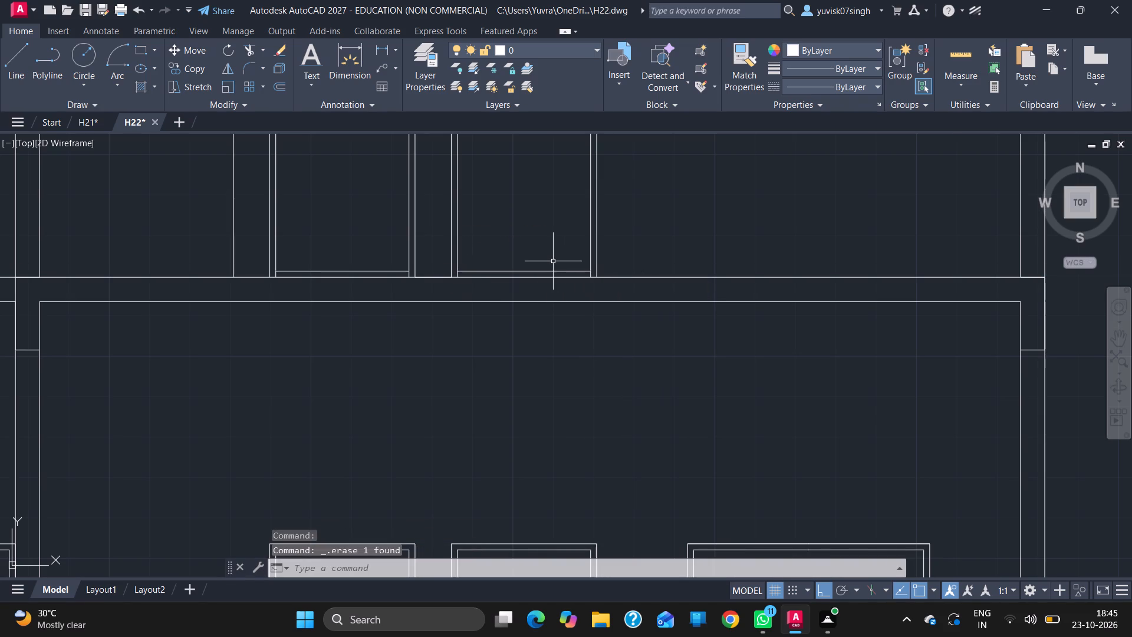
Trim the inner side lines of both upper doors where they extend below the bottom frame lines.
{"action": "type", "text": "TR"}
{"action": "key", "text": "Return"}
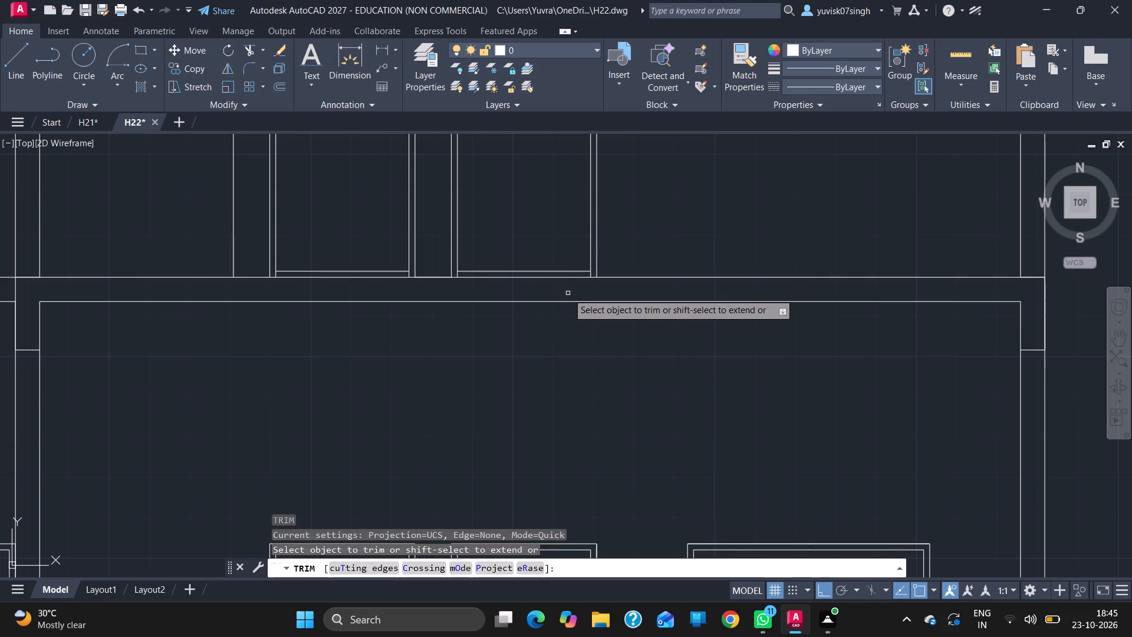
{"action": "scroll", "coordinate": [575, 322], "scroll_direction": "up", "scroll_amount": 2, "text": "ctrl"}
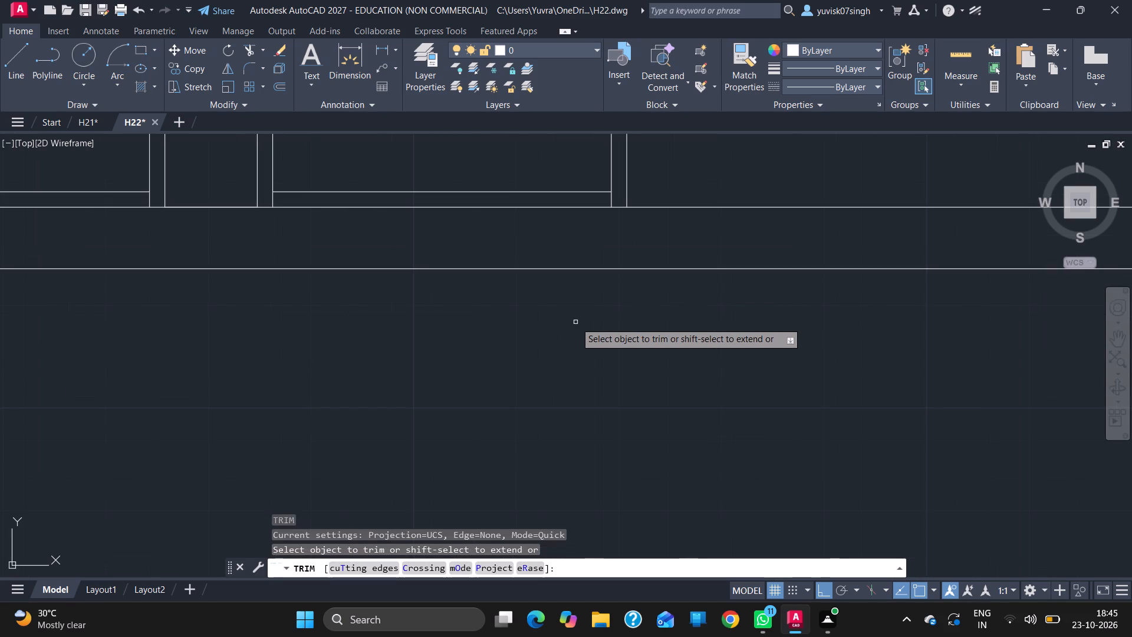
{"action": "left_click", "coordinate": [610, 200]}
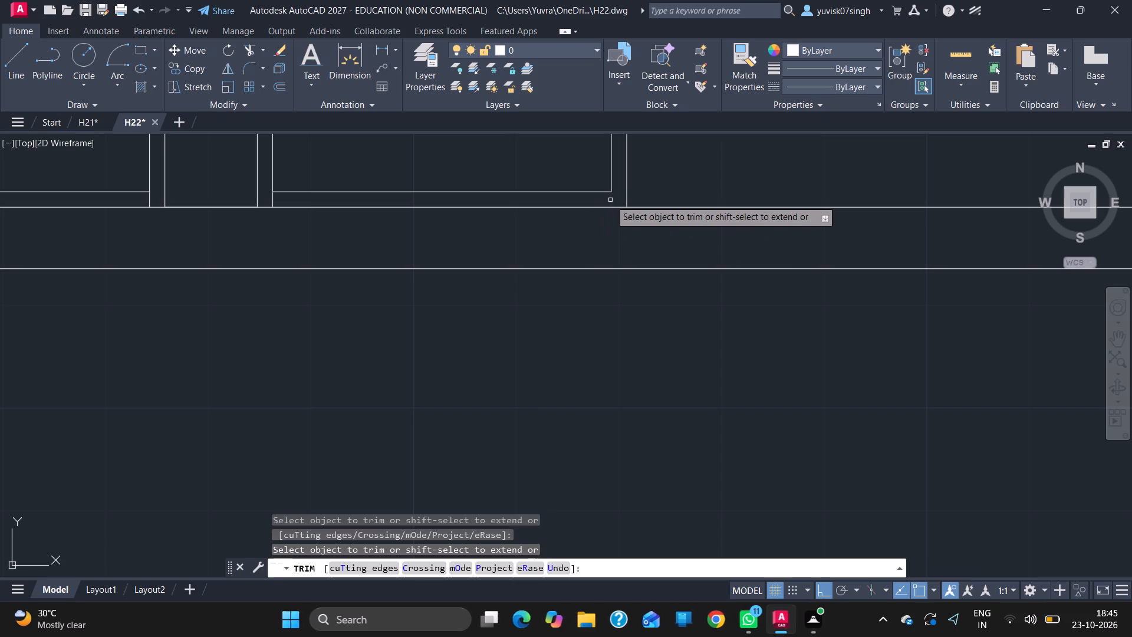
{"action": "left_click", "coordinate": [271, 199]}
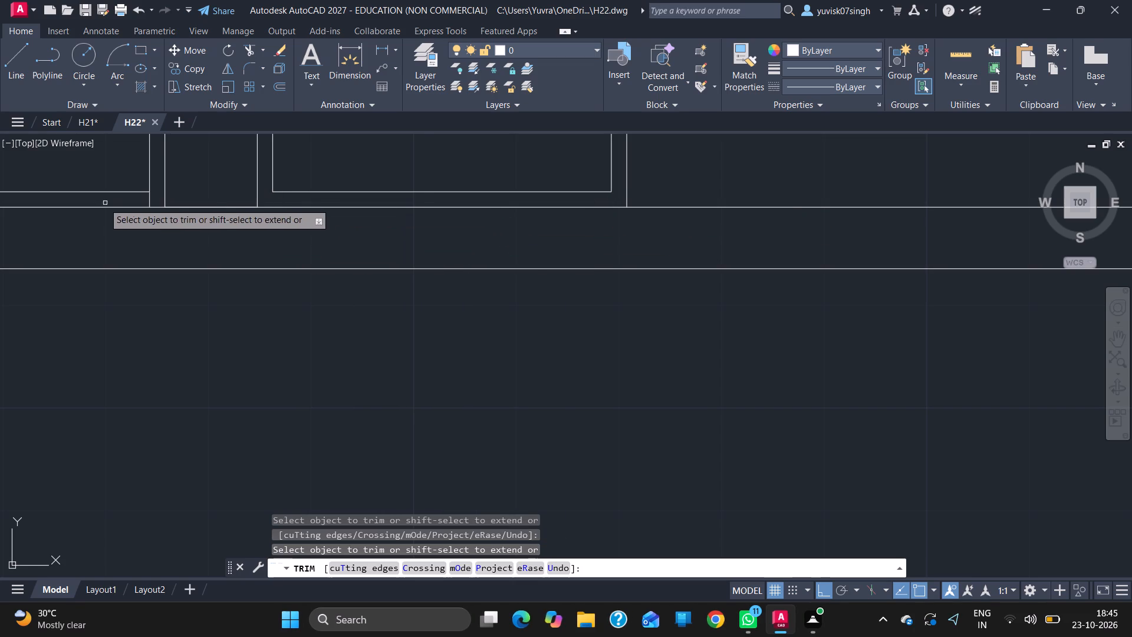
{"action": "left_click", "coordinate": [149, 198]}
{"action": "scroll", "coordinate": [328, 245], "scroll_direction": "down", "scroll_amount": 3, "text": "ctrl"}
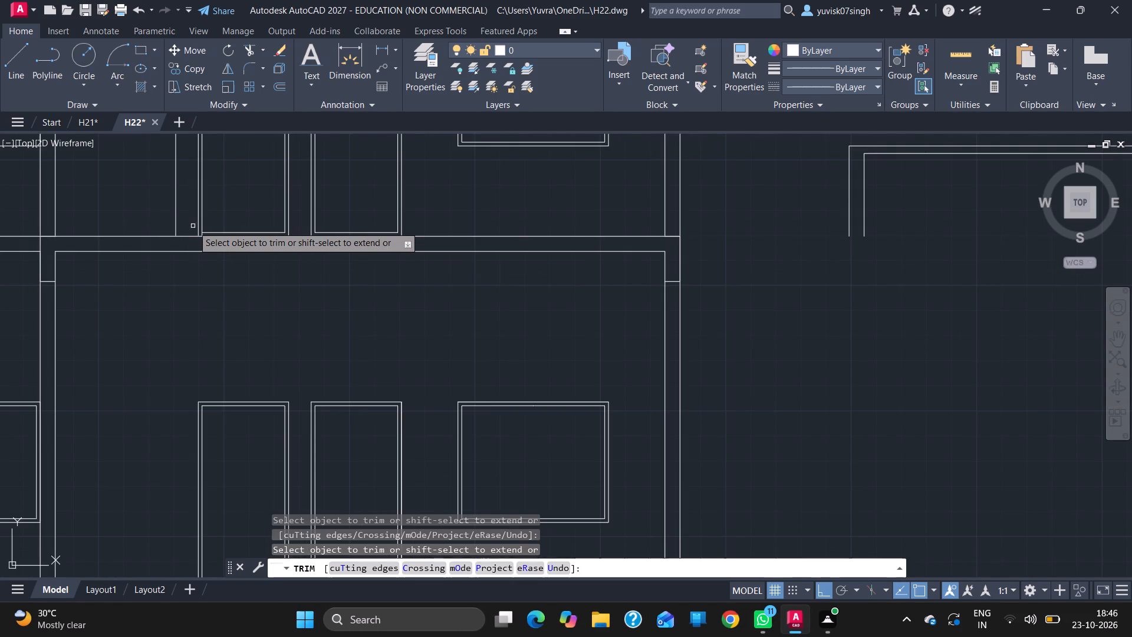
{"action": "scroll", "coordinate": [193, 226], "scroll_direction": "up", "scroll_amount": 3, "text": "ctrl"}
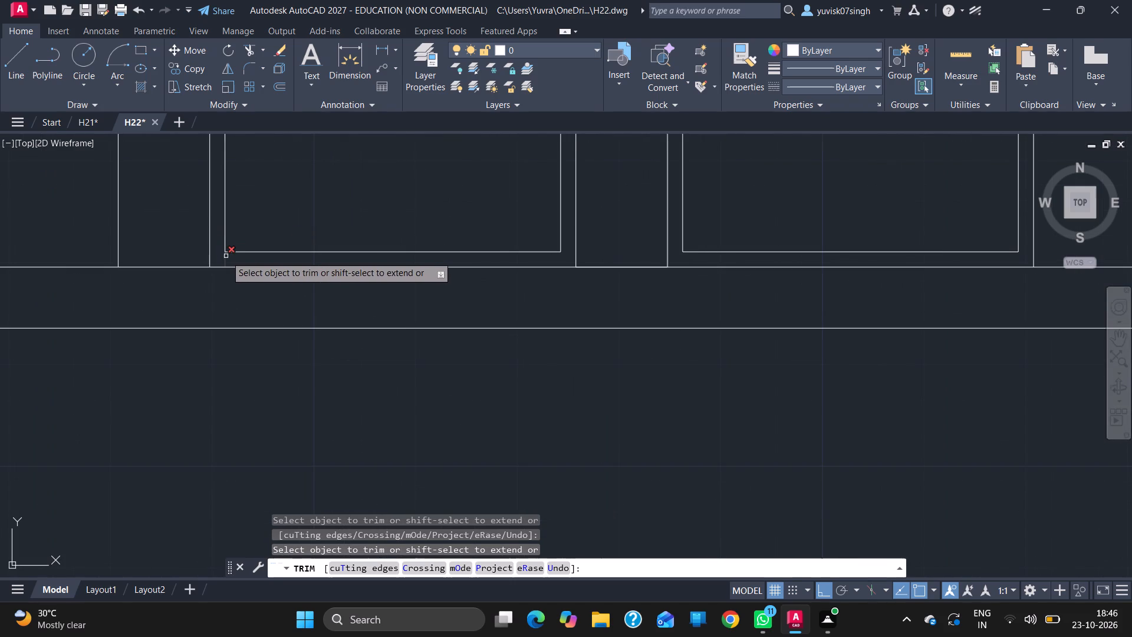
{"action": "left_click", "coordinate": [227, 256]}
{"action": "scroll", "coordinate": [202, 425], "scroll_direction": "down", "scroll_amount": 5, "text": "ctrl"}
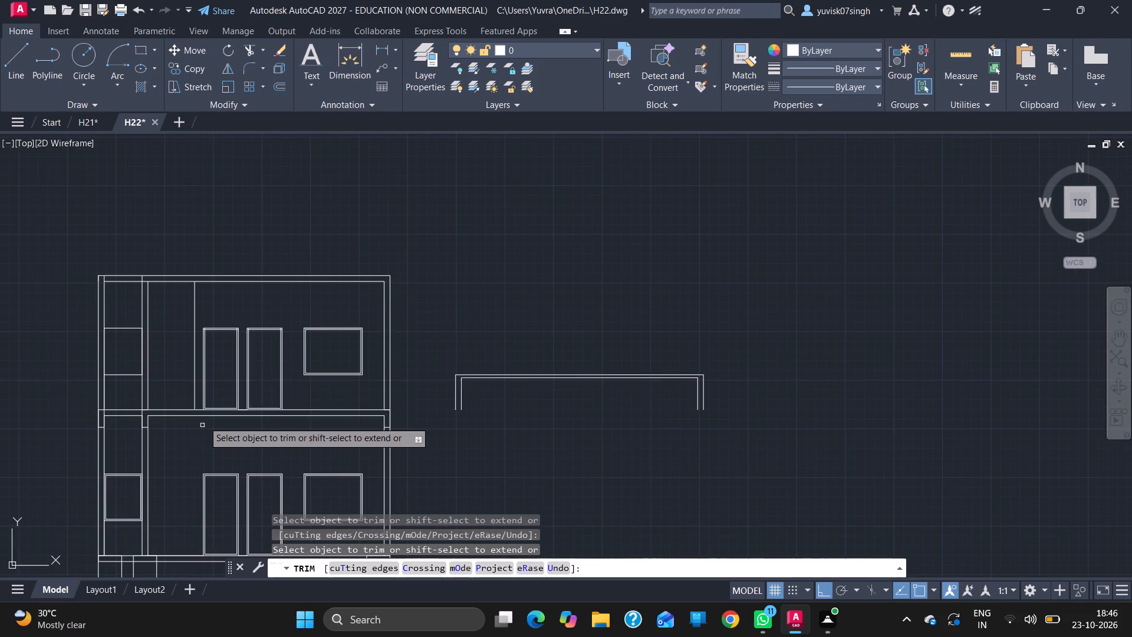
Trim the overlapping inner frame line ends at both top corners of the upper right door.
{"action": "scroll", "coordinate": [271, 313], "scroll_direction": "up", "scroll_amount": 6, "text": "ctrl"}
{"action": "scroll", "coordinate": [271, 313], "scroll_direction": "down", "scroll_amount": 2, "text": "ctrl"}
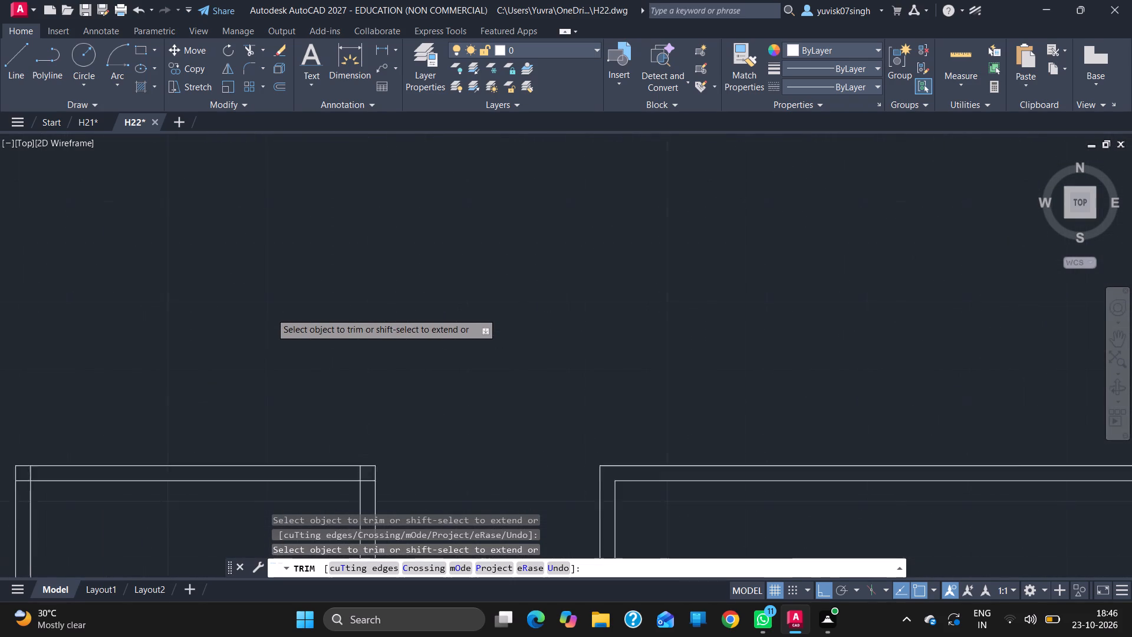
{"action": "left_click_drag", "start_coordinate": [328, 410], "coordinate": [332, 417]}
{"action": "left_click", "coordinate": [332, 417]}
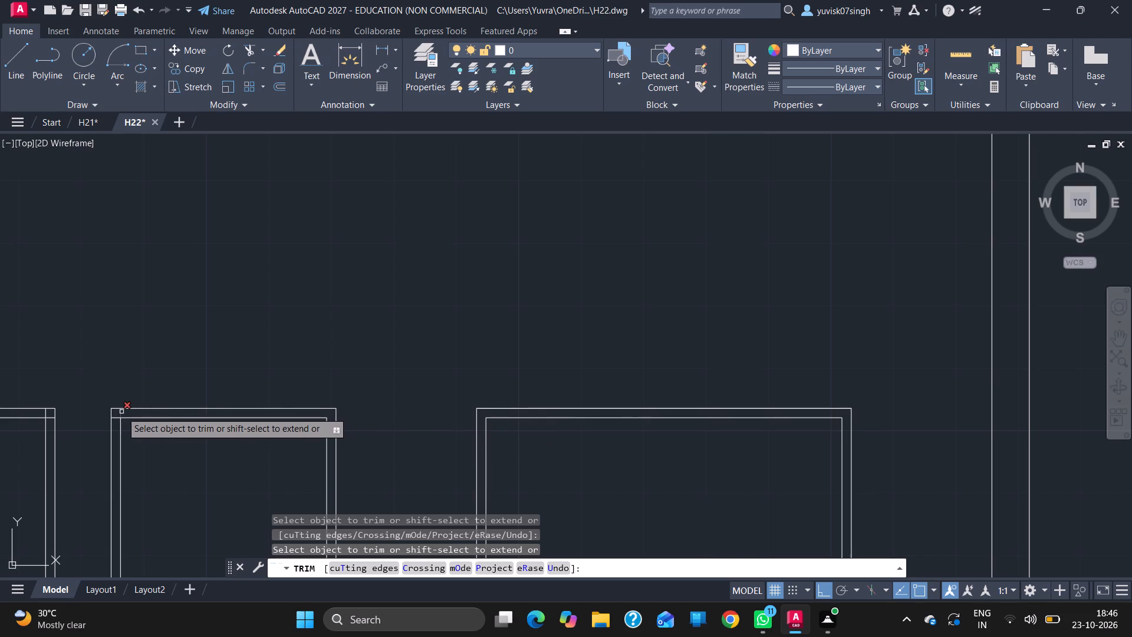
{"action": "left_click", "coordinate": [121, 412]}
{"action": "left_click", "coordinate": [117, 416]}
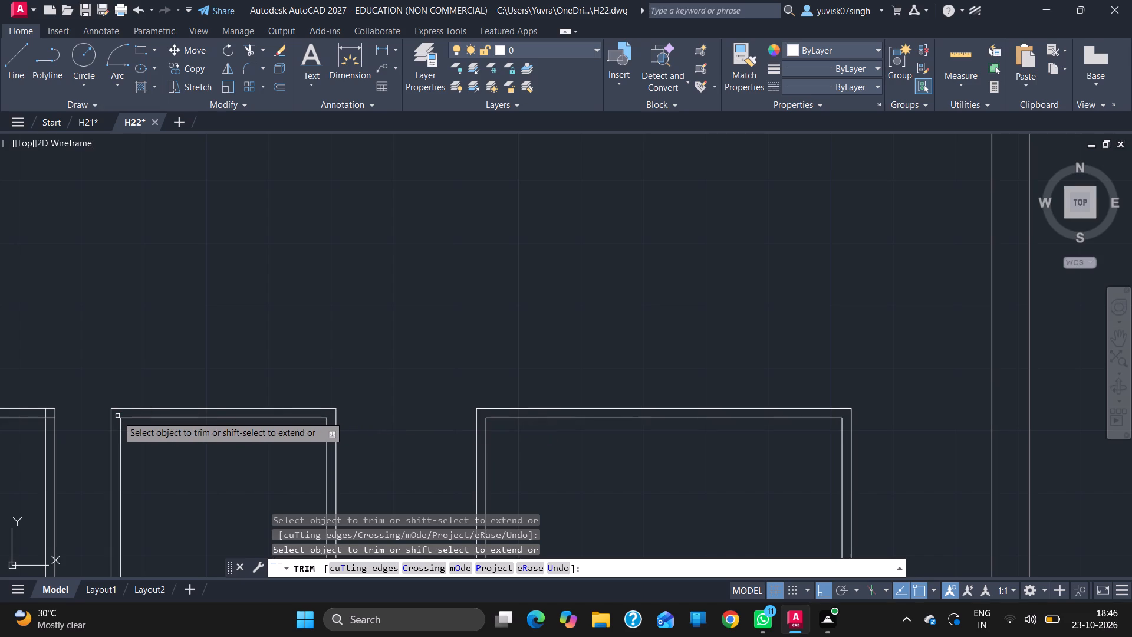
Trim the overlapping inner frame line ends at both top corners of the upper left door.
{"action": "left_click", "coordinate": [44, 413]}
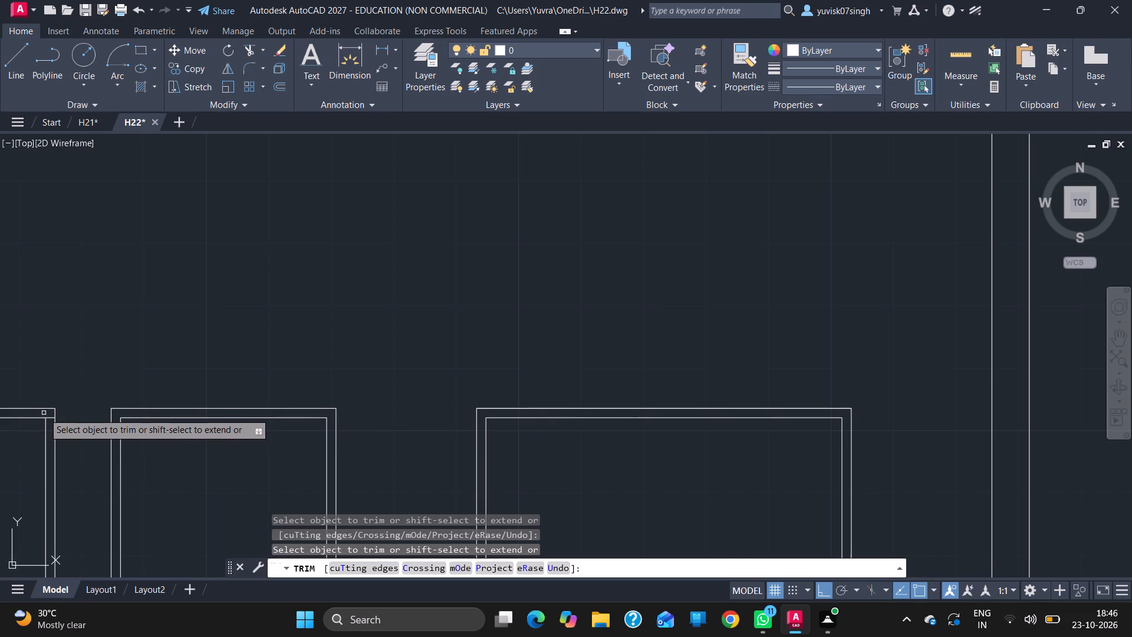
{"action": "left_click", "coordinate": [53, 421]}
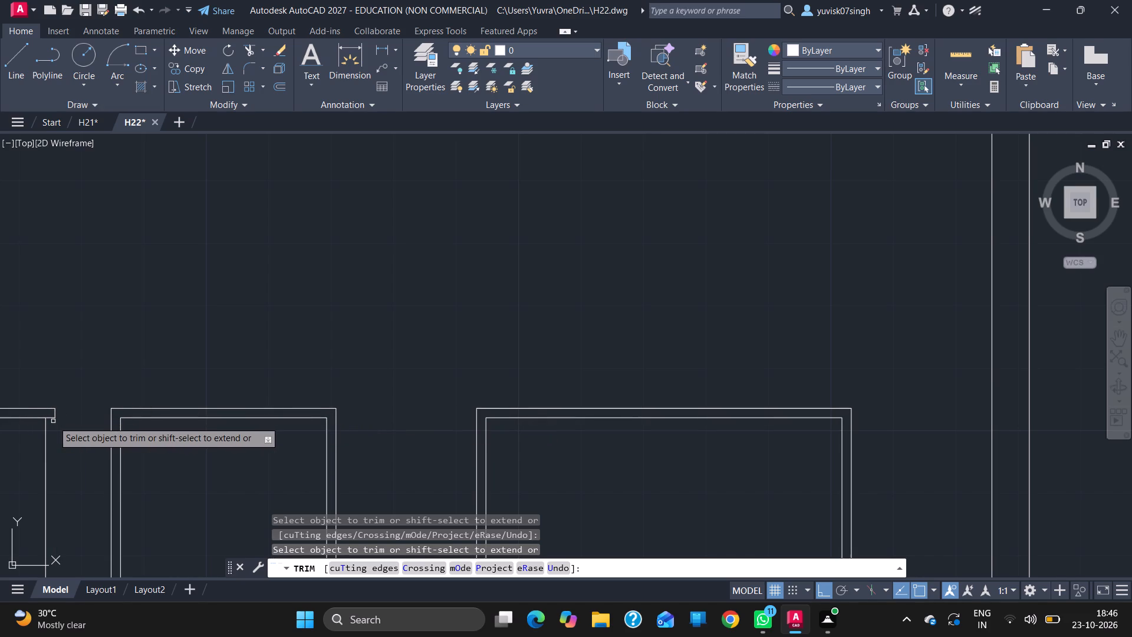
{"action": "key", "text": "ctrl+z"}
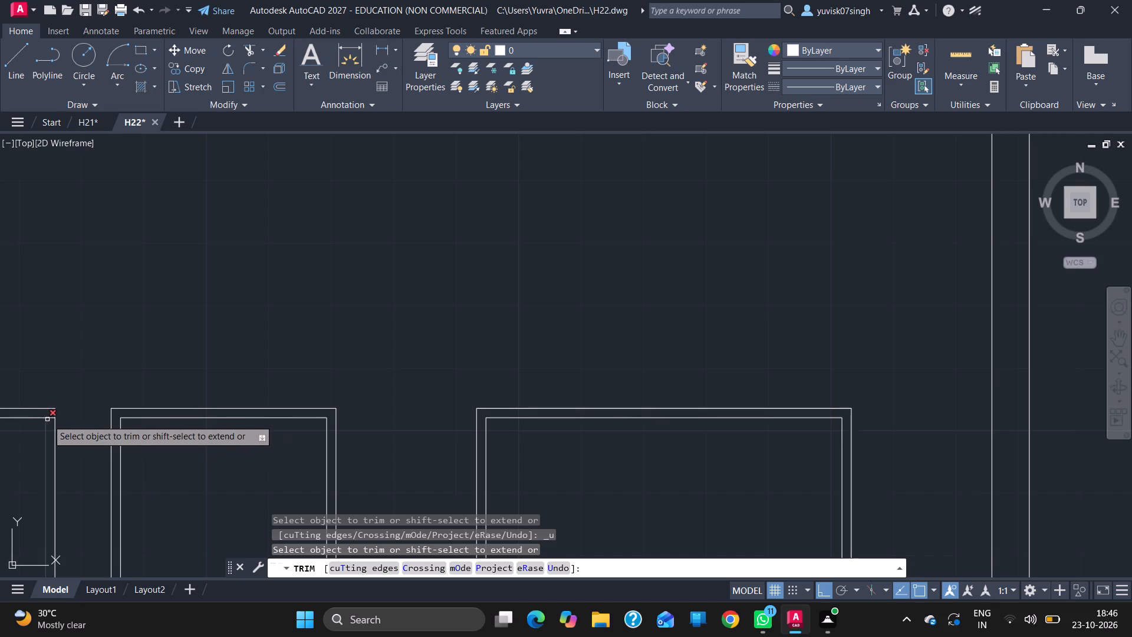
{"action": "left_click", "coordinate": [50, 419]}
{"action": "scroll", "coordinate": [265, 330], "scroll_direction": "down", "scroll_amount": 4, "text": "ctrl"}
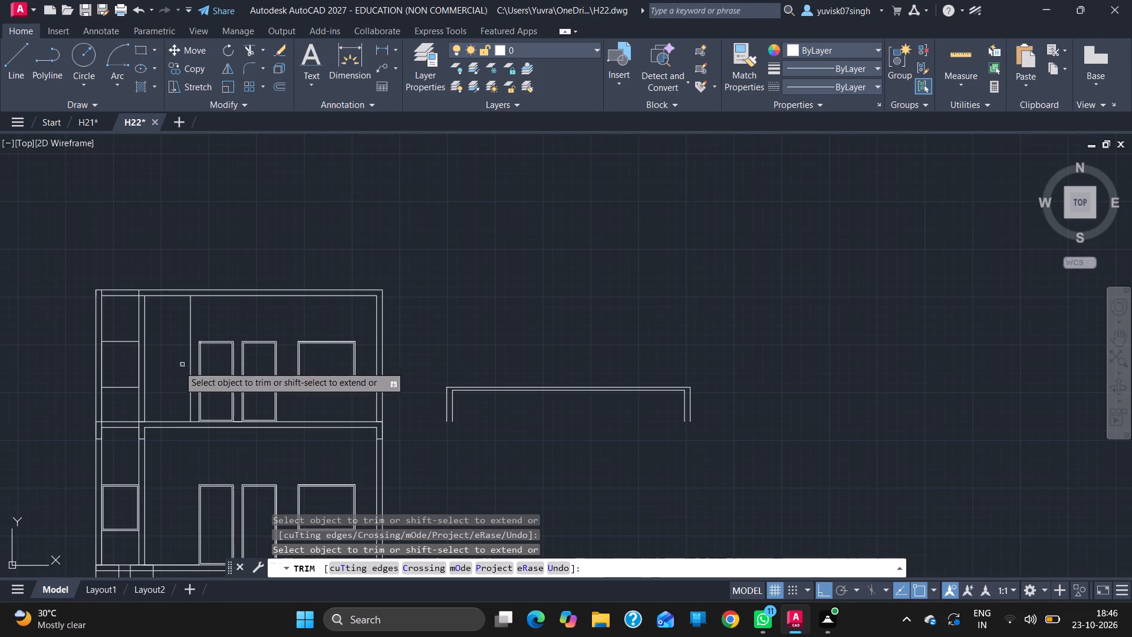
{"action": "scroll", "coordinate": [196, 354], "scroll_direction": "up", "scroll_amount": 6, "text": "ctrl"}
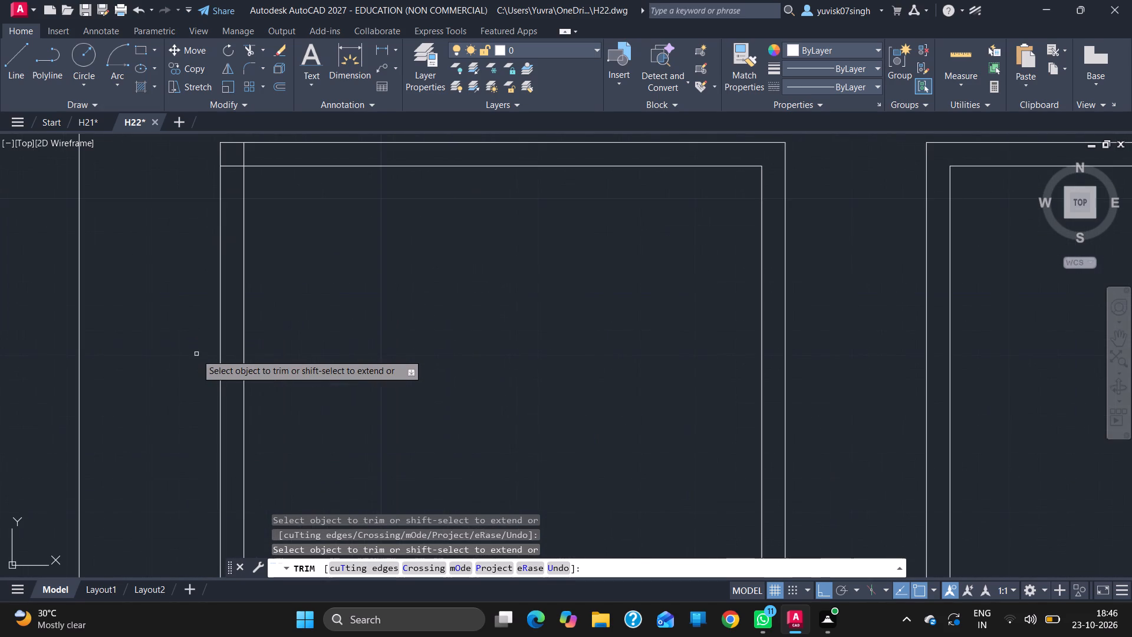
{"action": "left_click_drag", "start_coordinate": [235, 166], "coordinate": [243, 155]}
{"action": "left_click", "coordinate": [243, 155]}
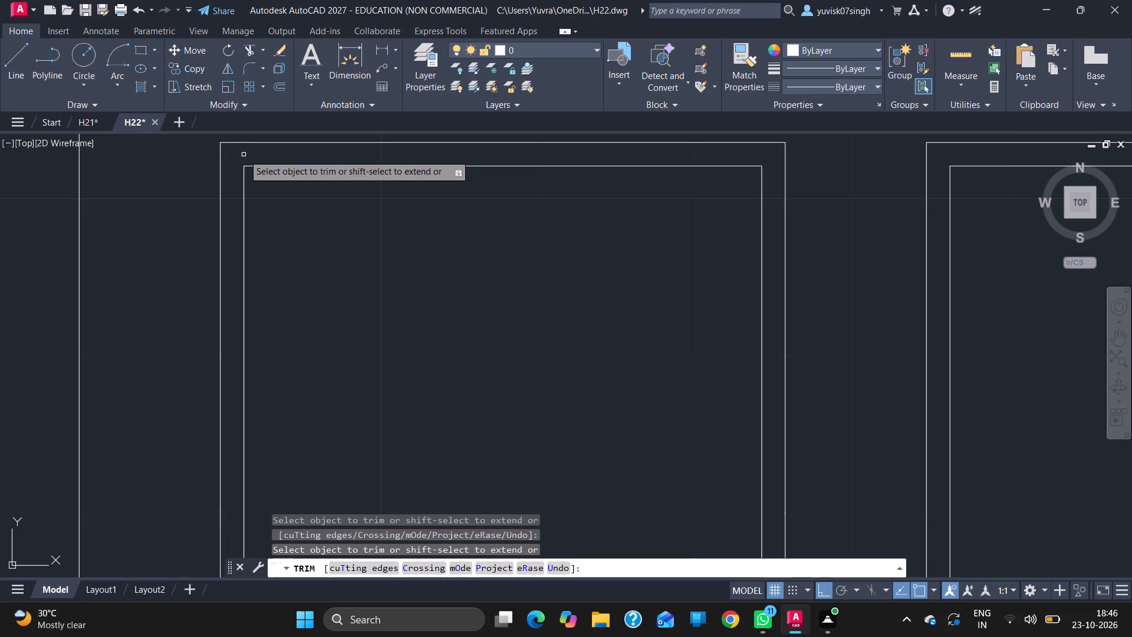
Examine the upper storey's door and window frames for leftover overlapping lines, and finish trimming.
{"action": "scroll", "coordinate": [341, 285], "scroll_direction": "down", "scroll_amount": 3, "text": "ctrl"}
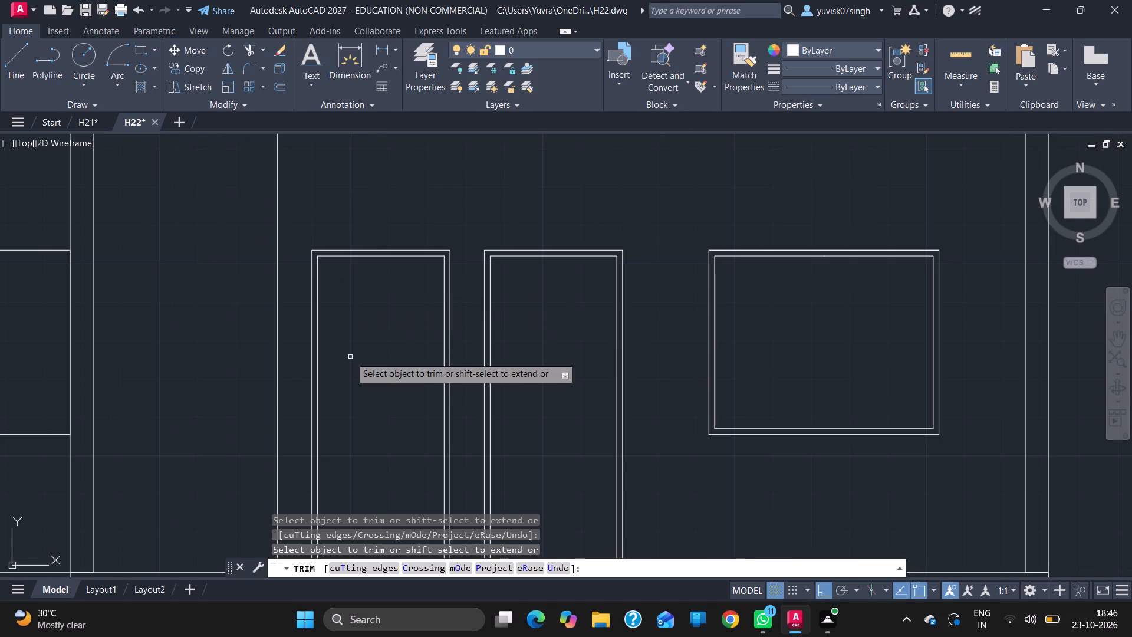
{"action": "scroll", "coordinate": [350, 357], "scroll_direction": "down", "scroll_amount": 3, "text": "ctrl"}
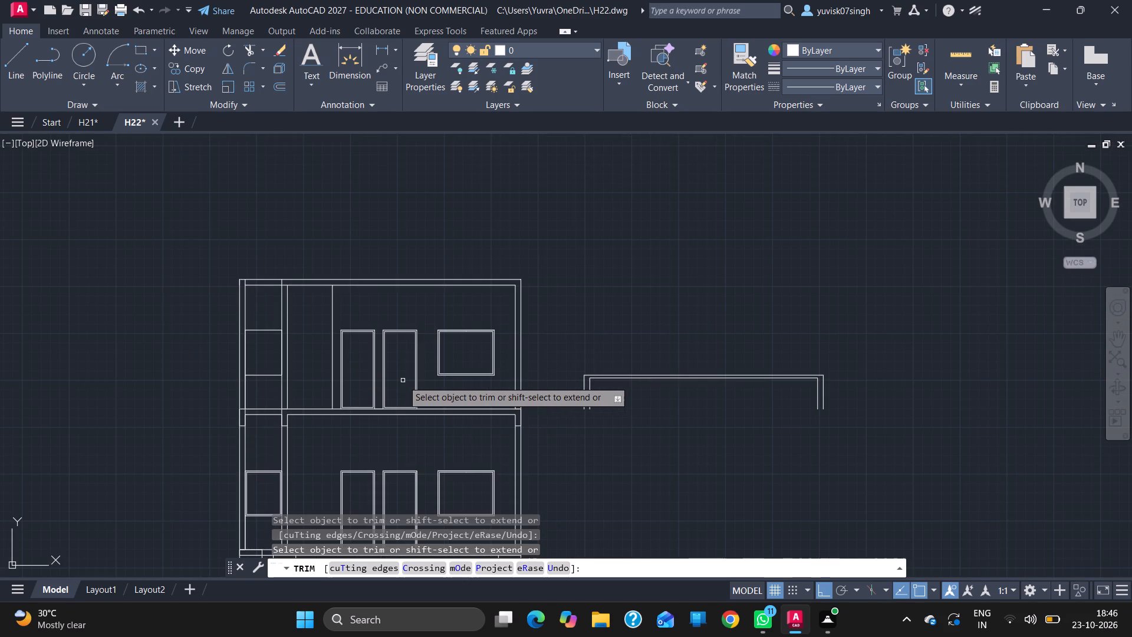
{"action": "scroll", "coordinate": [403, 380], "scroll_direction": "up", "scroll_amount": 4, "text": "ctrl"}
{"action": "scroll", "coordinate": [403, 380], "scroll_direction": "down", "scroll_amount": 1, "text": "ctrl"}
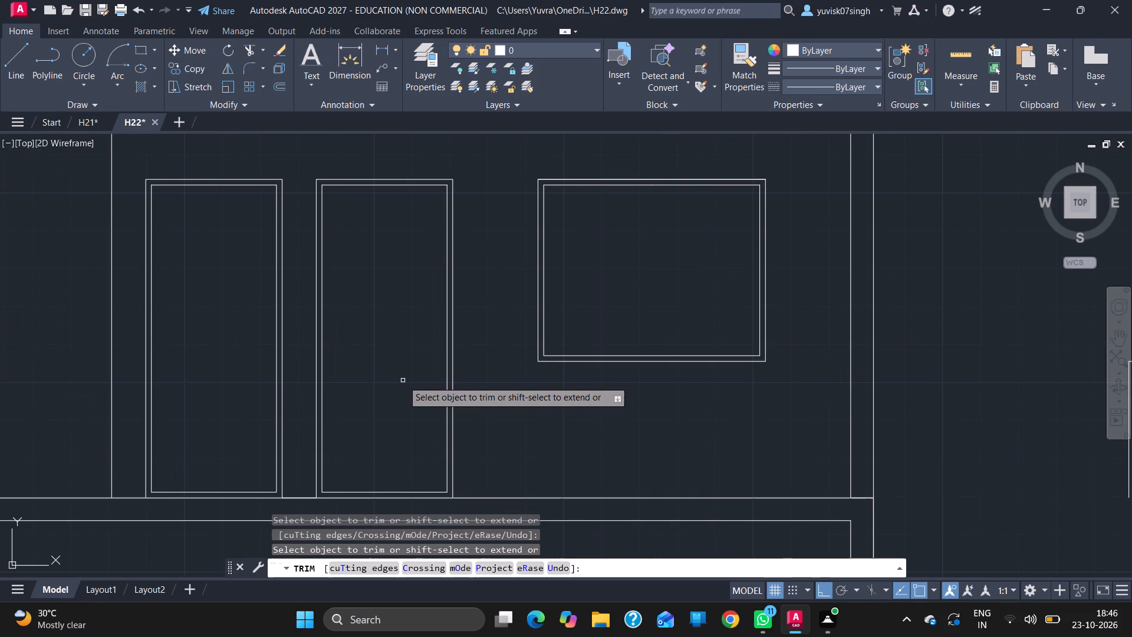
{"action": "scroll", "coordinate": [403, 380], "scroll_direction": "down", "scroll_amount": 1, "text": "ctrl"}
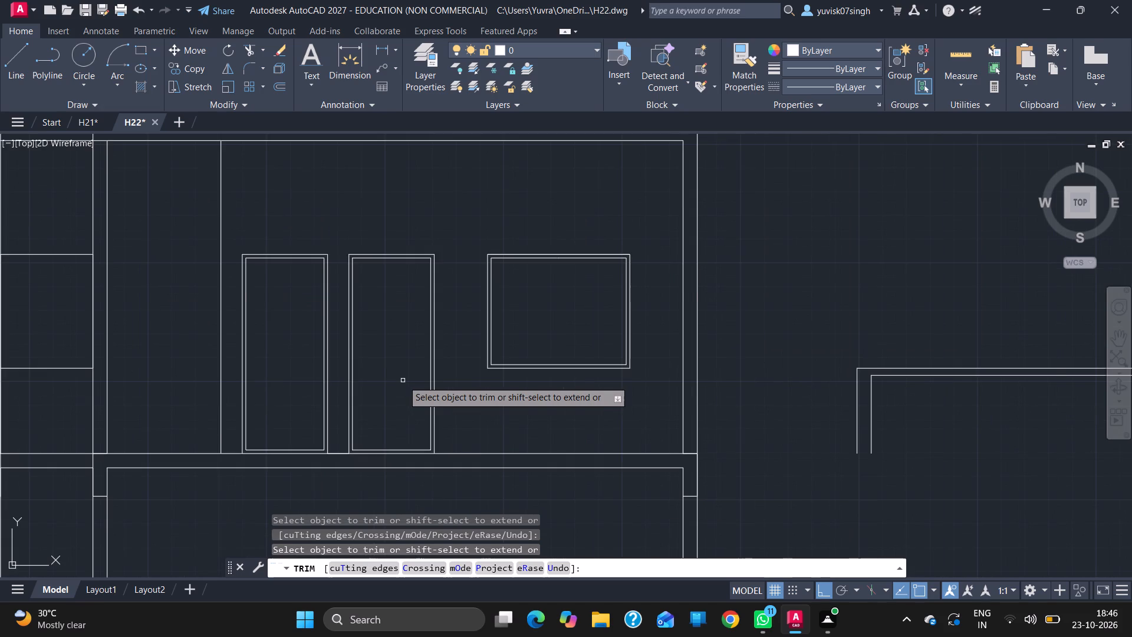
{"action": "scroll", "coordinate": [403, 380], "scroll_direction": "down", "scroll_amount": 2, "text": "ctrl"}
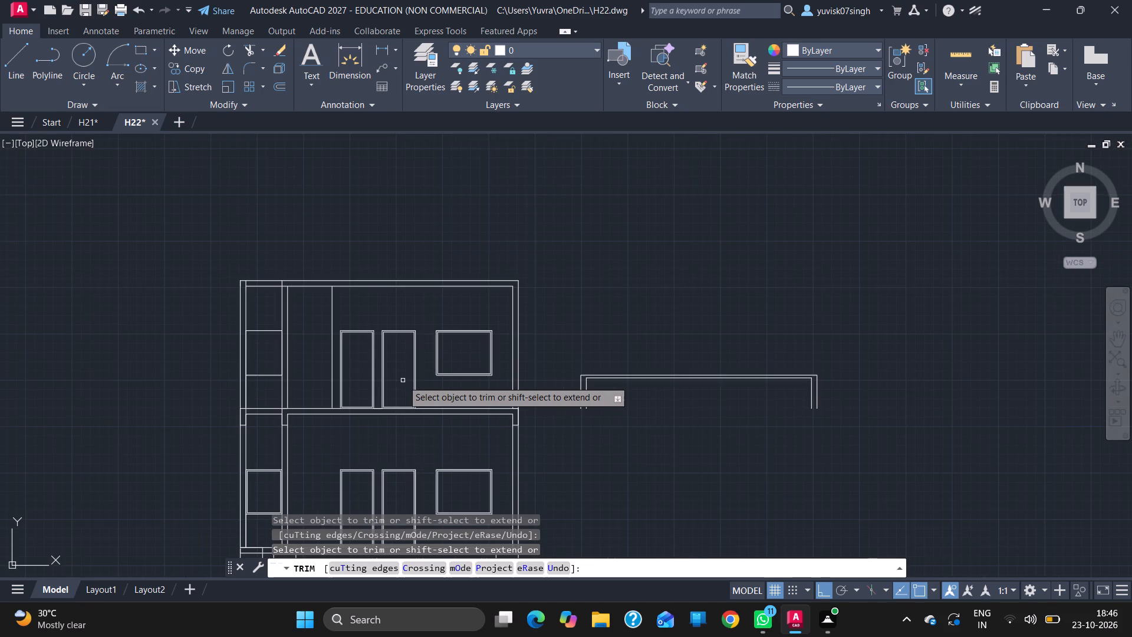
{"action": "scroll", "coordinate": [403, 380], "scroll_direction": "up", "scroll_amount": 3, "text": "ctrl"}
{"action": "scroll", "coordinate": [403, 380], "scroll_direction": "down", "scroll_amount": 4, "text": "ctrl"}
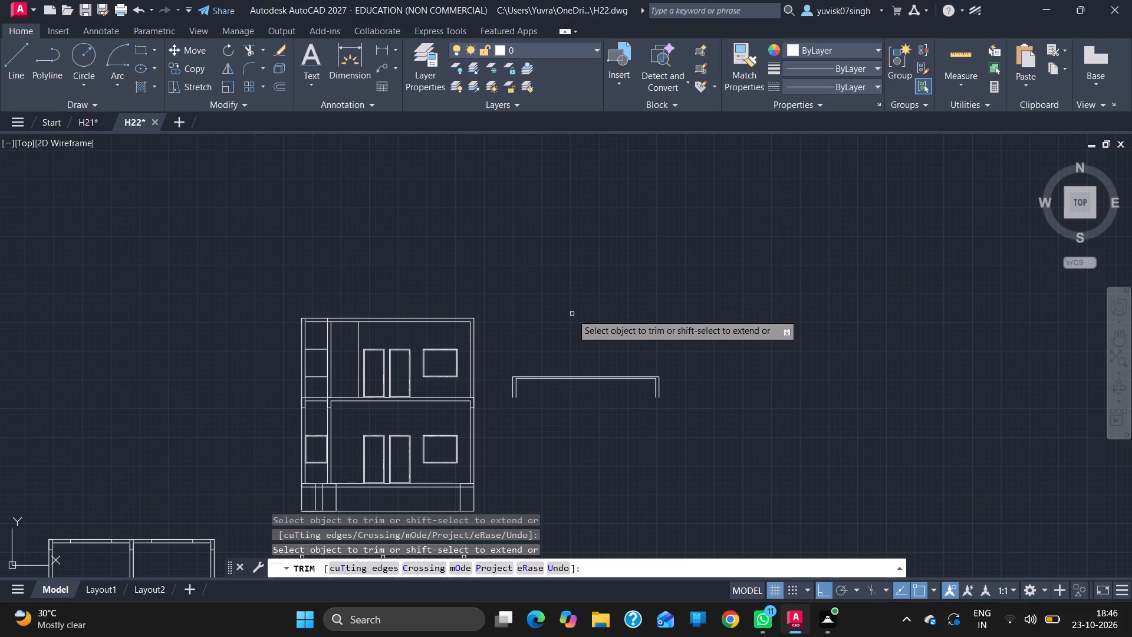
{"action": "key", "text": "Escape"}
Move the separate double-line roof outline by its lower right end onto the section's top right corner, with Ortho off.
{"action": "left_click_drag", "start_coordinate": [686, 426], "coordinate": [568, 426]}
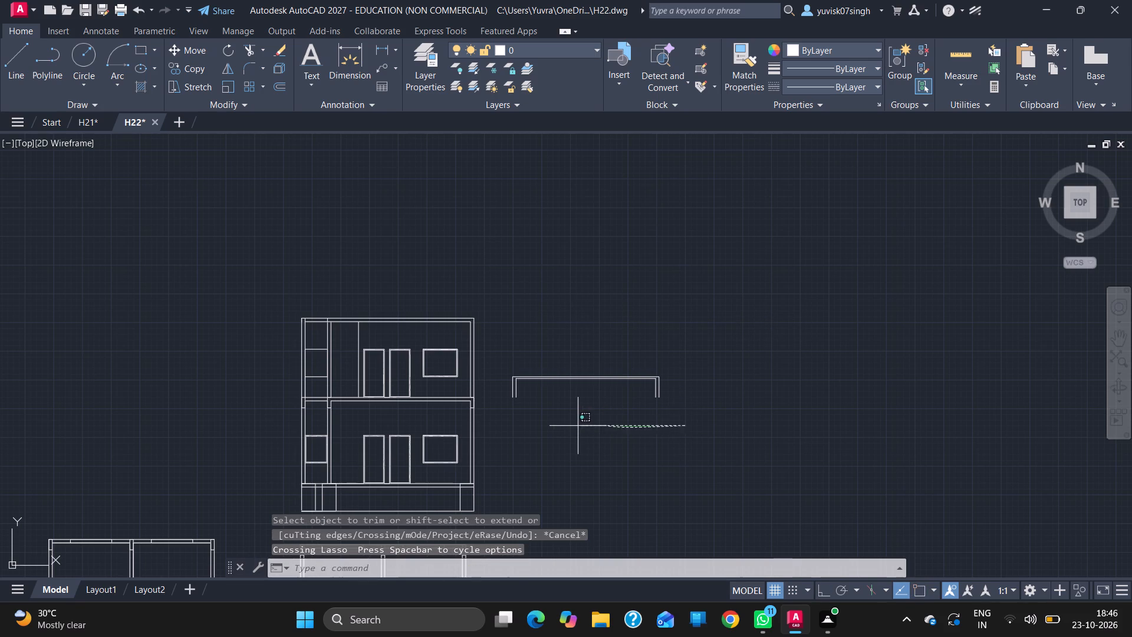
{"action": "left_click_drag", "start_coordinate": [568, 426], "coordinate": [670, 260]}
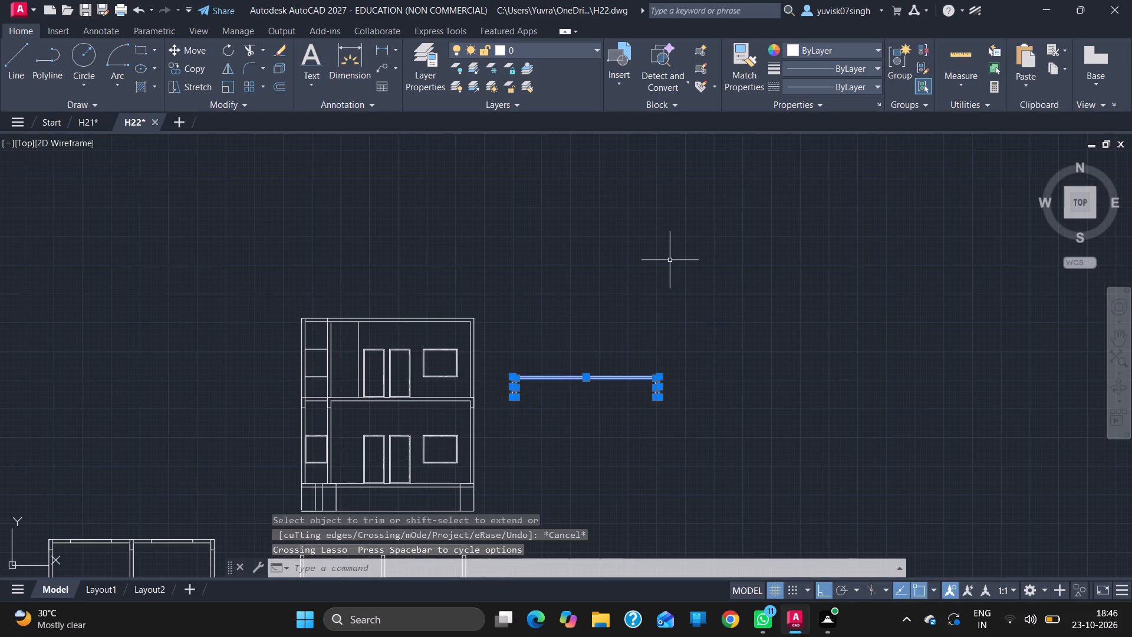
{"action": "type", "text": "M9"}
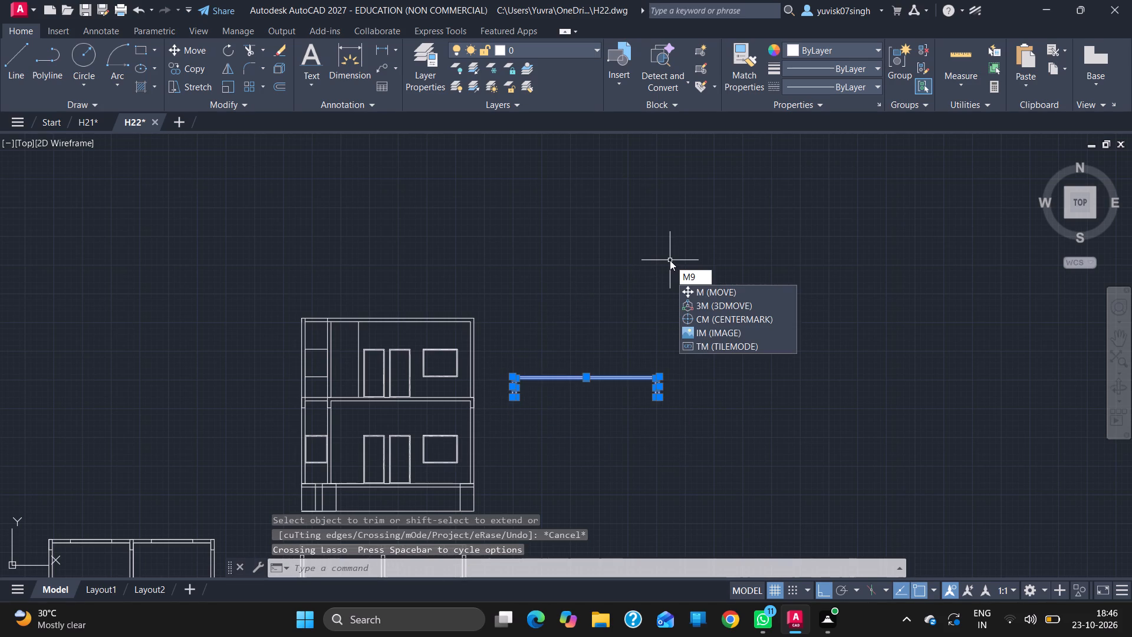
{"action": "key", "text": "Return"}
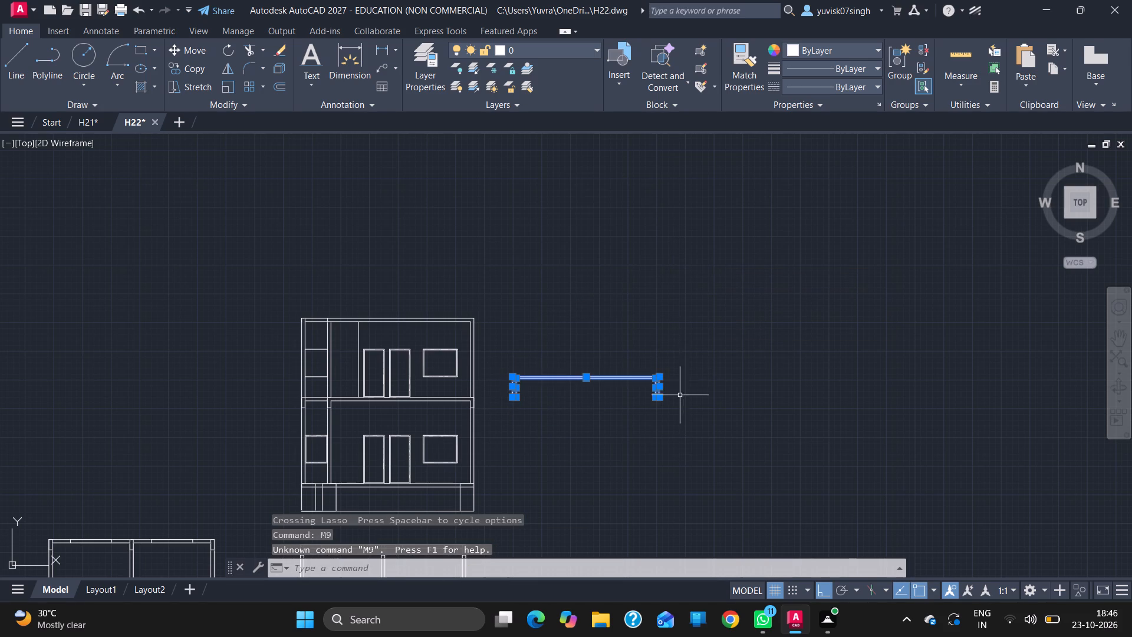
{"action": "scroll", "coordinate": [680, 395], "scroll_direction": "up", "scroll_amount": 2, "text": "ctrl"}
{"action": "type", "text": "MO"}
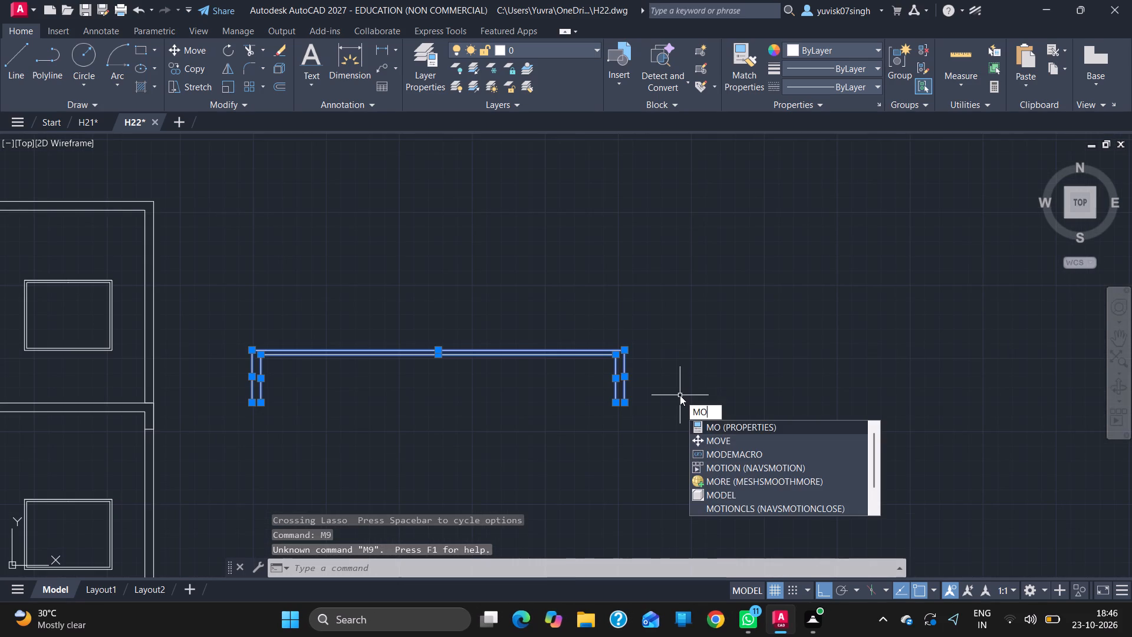
{"action": "key", "text": "BackSpace"}
{"action": "key", "text": "Return"}
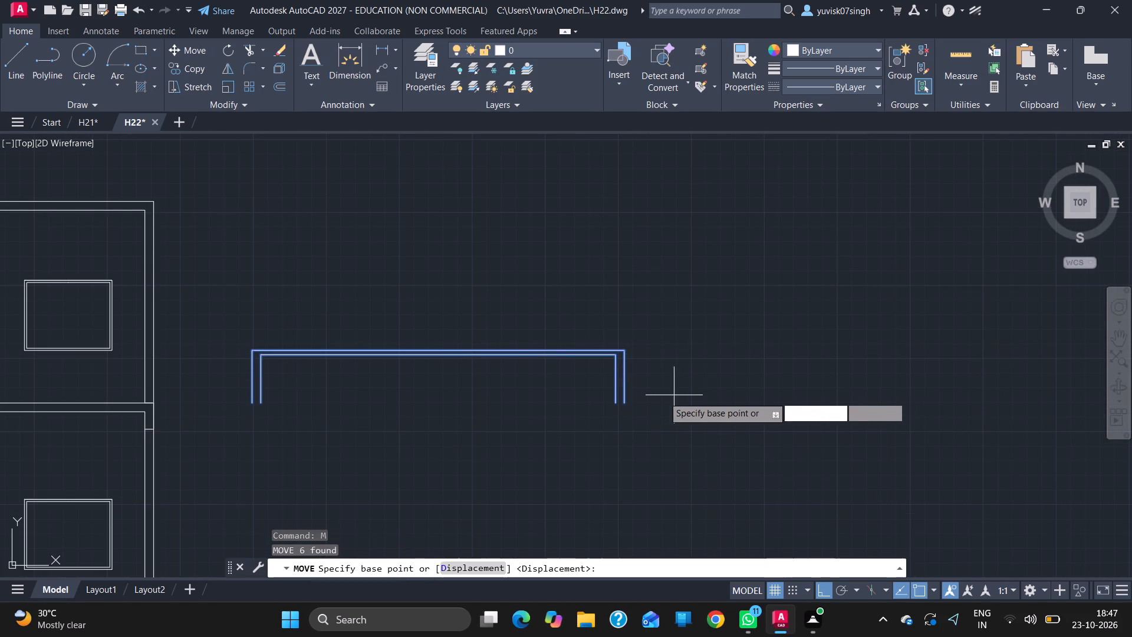
{"action": "left_click", "coordinate": [624, 404]}
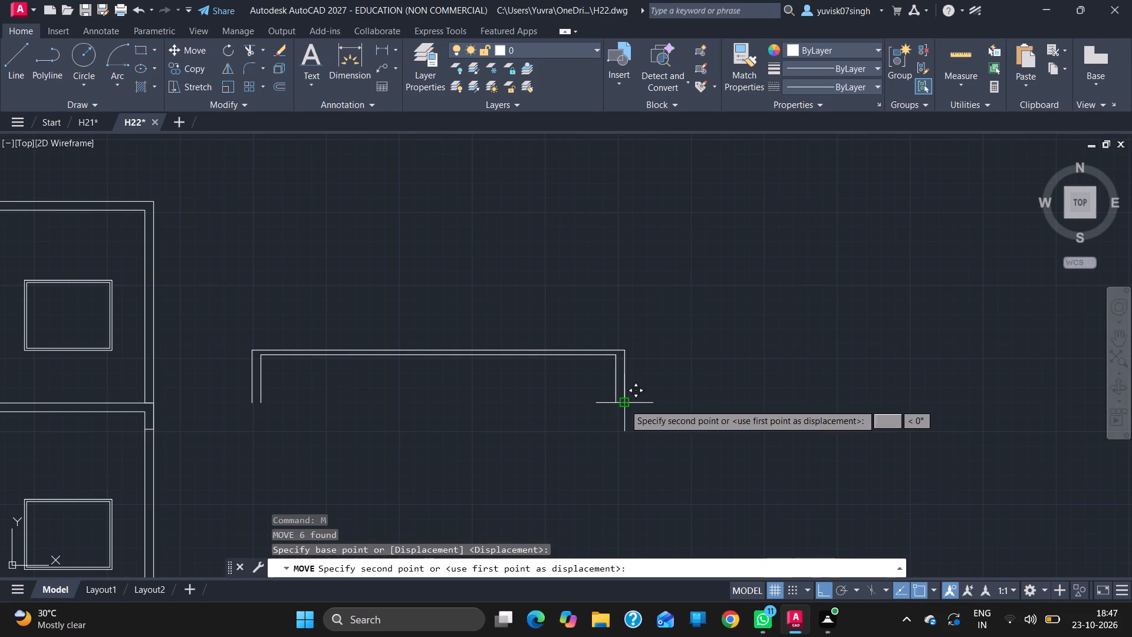
{"action": "scroll", "coordinate": [624, 404], "scroll_direction": "down", "scroll_amount": 4, "text": "ctrl"}
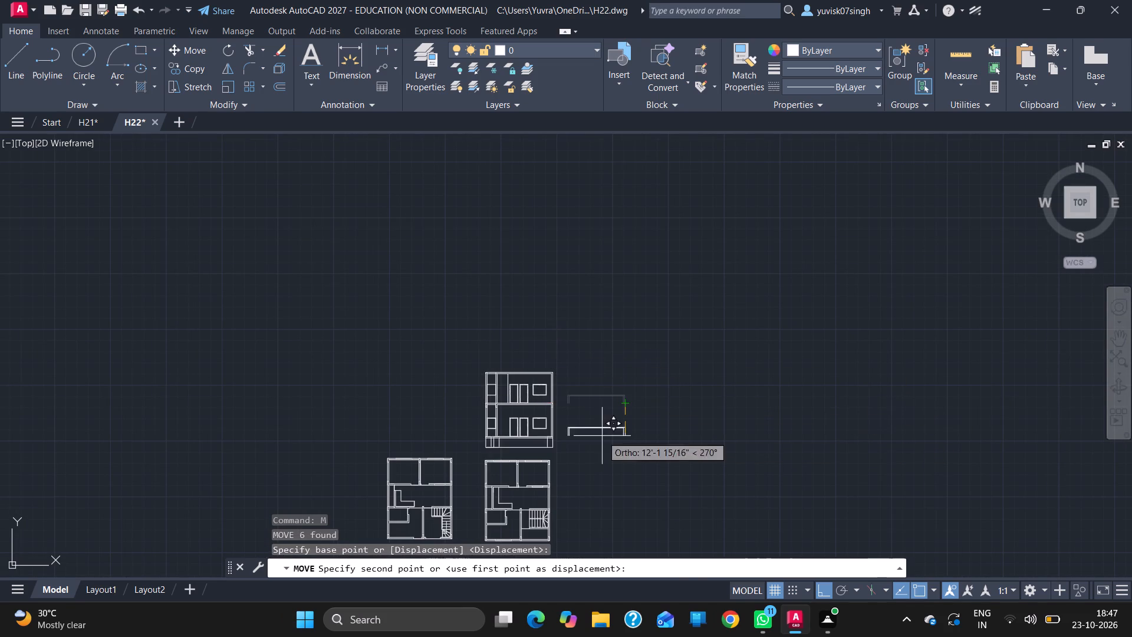
{"action": "left_click", "coordinate": [820, 588]}
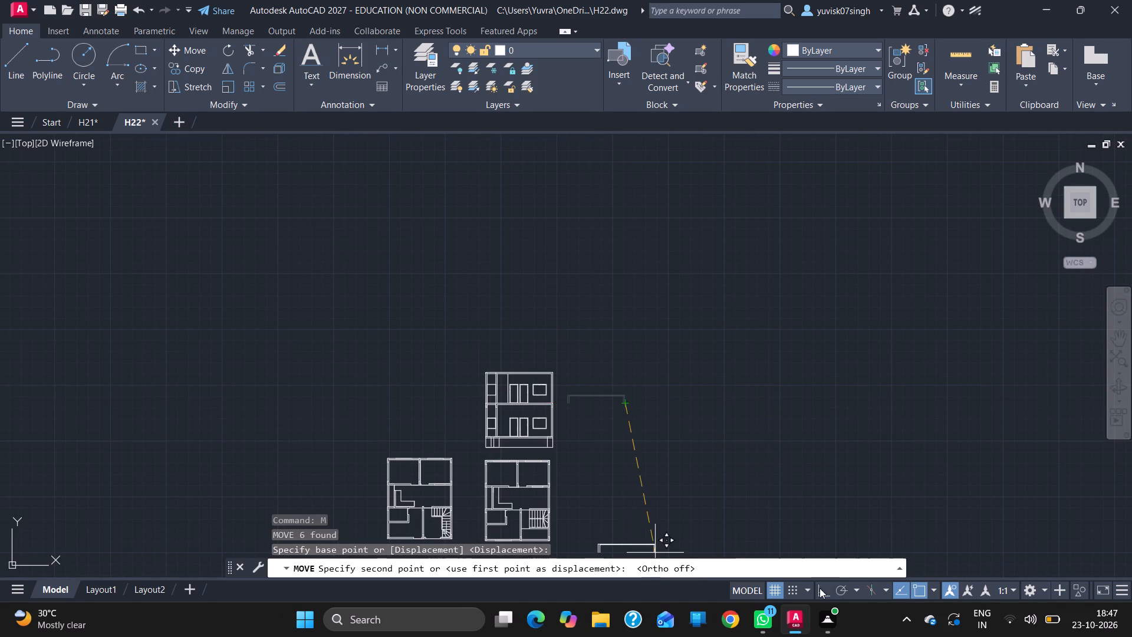
{"action": "scroll", "coordinate": [560, 347], "scroll_direction": "up", "scroll_amount": 5, "text": "ctrl"}
{"action": "scroll", "coordinate": [560, 347], "scroll_direction": "down", "scroll_amount": 2, "text": "ctrl"}
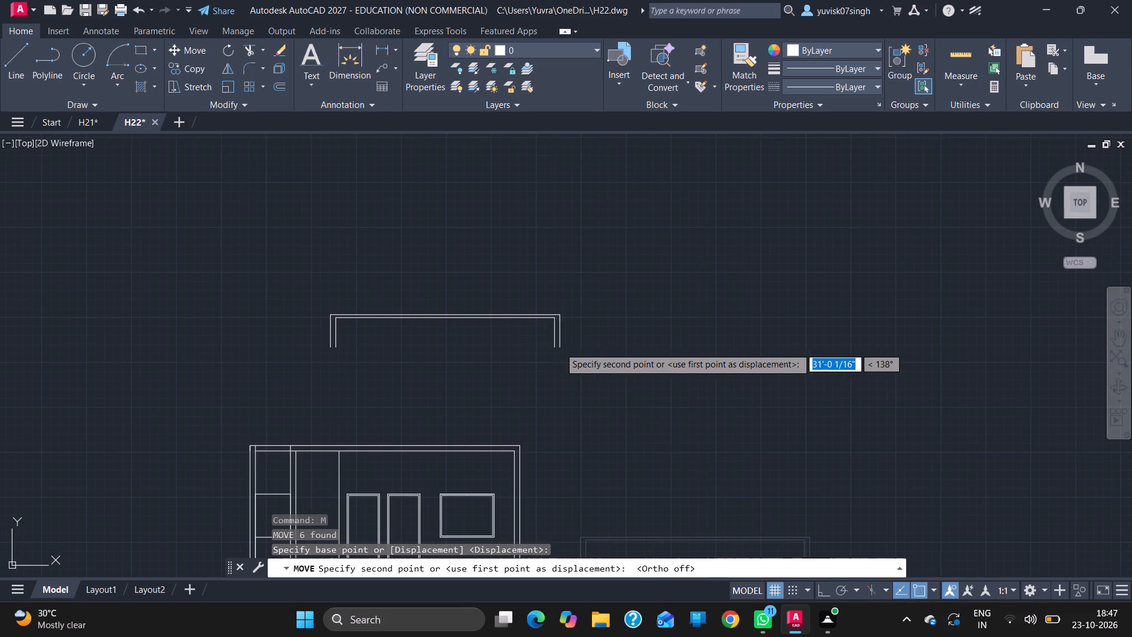
{"action": "left_click", "coordinate": [516, 442]}
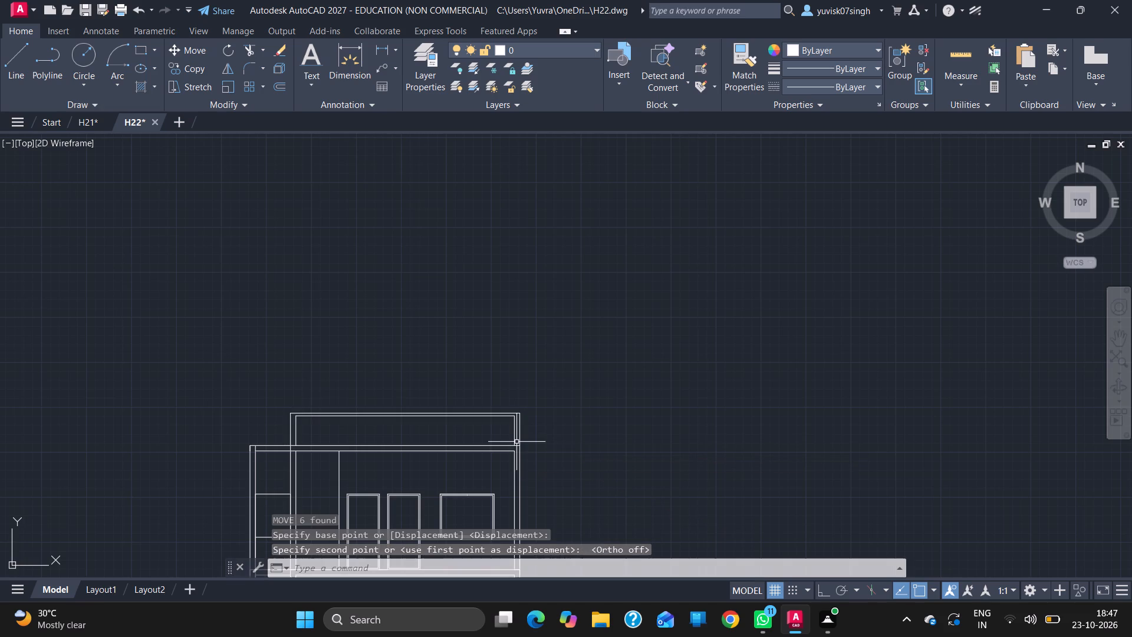
{"action": "key", "text": "Escape"}
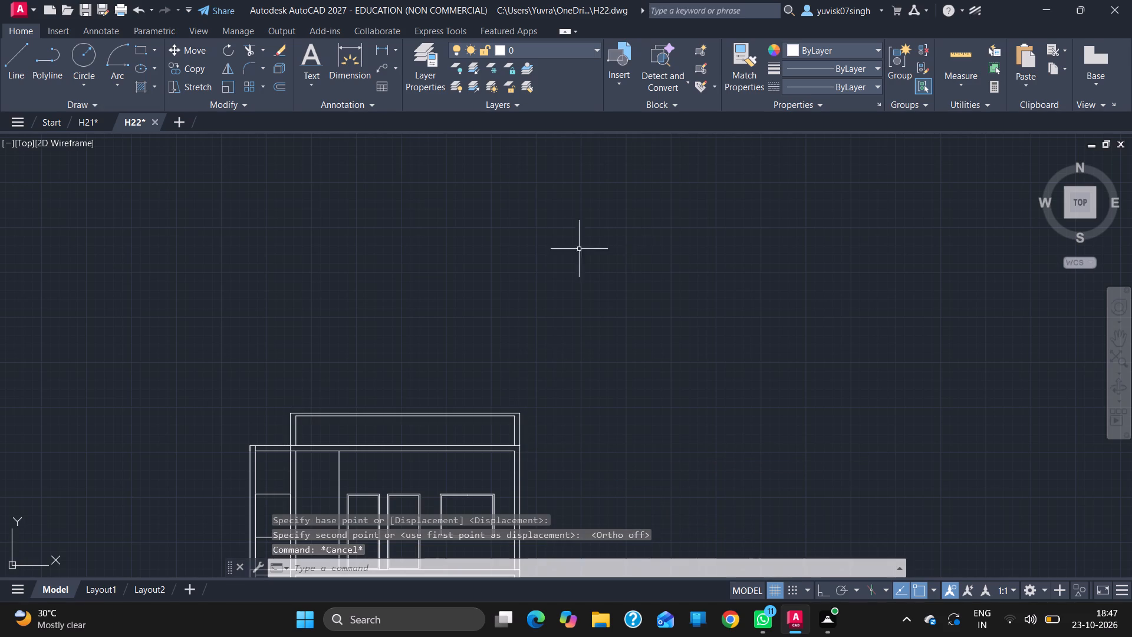
{"action": "scroll", "coordinate": [586, 330], "scroll_direction": "down", "scroll_amount": 2, "text": "ctrl"}
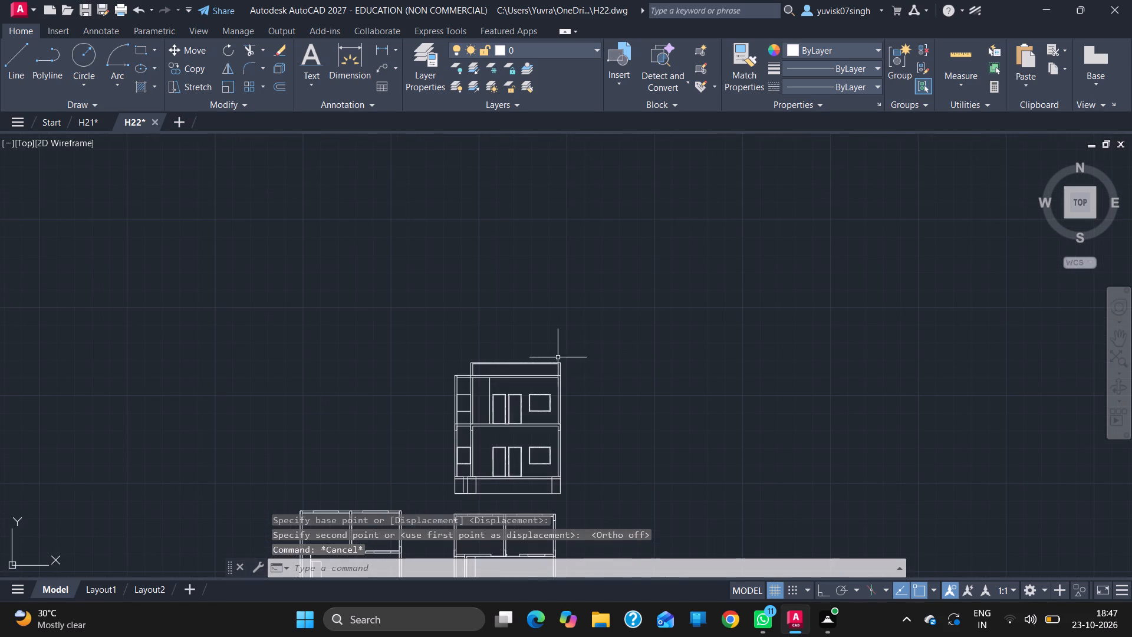
Examine the section's roof outline and upper storey for what is still missing.
{"action": "scroll", "coordinate": [523, 307], "scroll_direction": "up", "scroll_amount": 2, "text": "ctrl"}
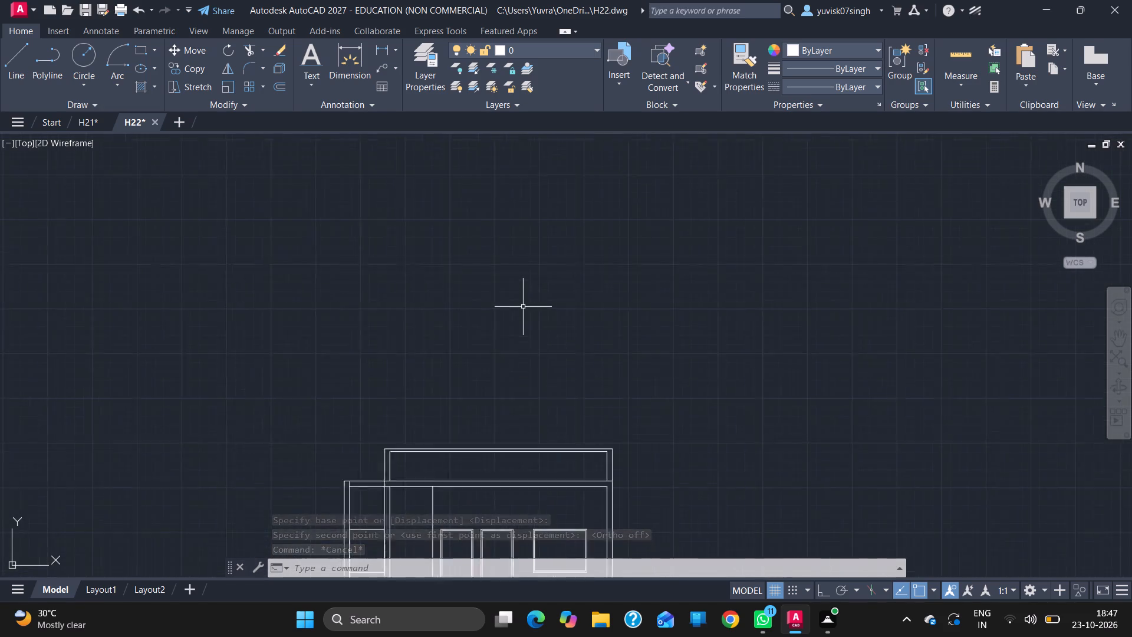
{"action": "scroll", "coordinate": [523, 307], "scroll_direction": "up", "scroll_amount": 2, "text": "ctrl"}
{"action": "scroll", "coordinate": [523, 307], "scroll_direction": "down", "scroll_amount": 4, "text": "ctrl"}
{"action": "scroll", "coordinate": [496, 428], "scroll_direction": "up", "scroll_amount": 2, "text": "ctrl"}
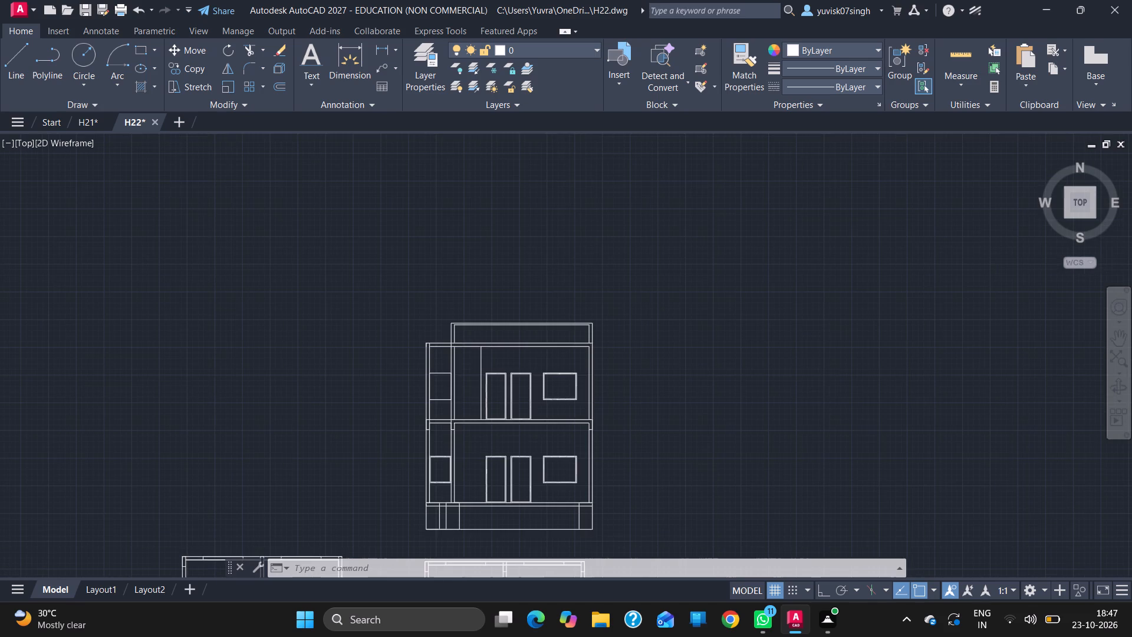
{"action": "scroll", "coordinate": [496, 428], "scroll_direction": "up", "scroll_amount": 1, "text": "ctrl"}
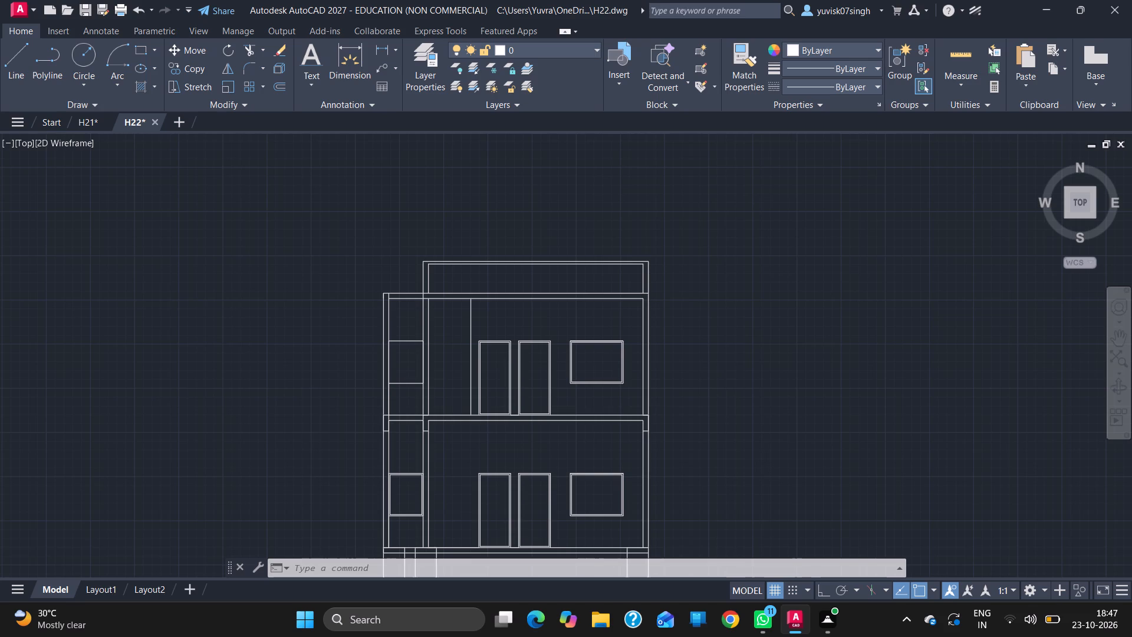
{"action": "scroll", "coordinate": [496, 428], "scroll_direction": "down", "scroll_amount": 2, "text": "ctrl"}
{"action": "scroll", "coordinate": [496, 428], "scroll_direction": "up", "scroll_amount": 3, "text": "ctrl"}
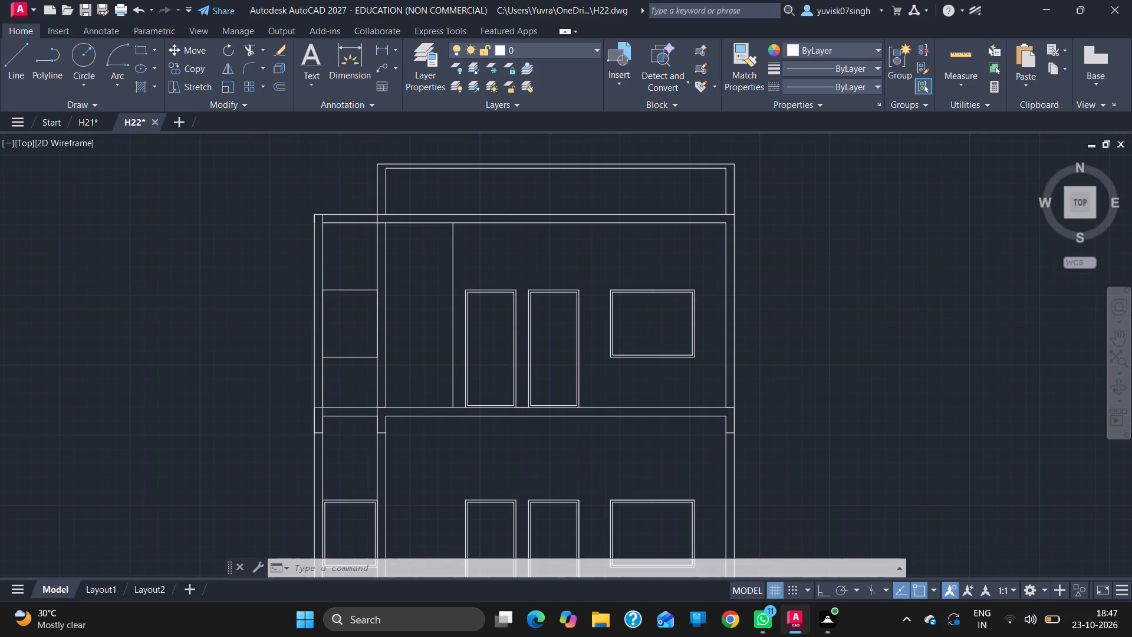
{"action": "scroll", "coordinate": [496, 428], "scroll_direction": "down", "scroll_amount": 1, "text": "ctrl"}
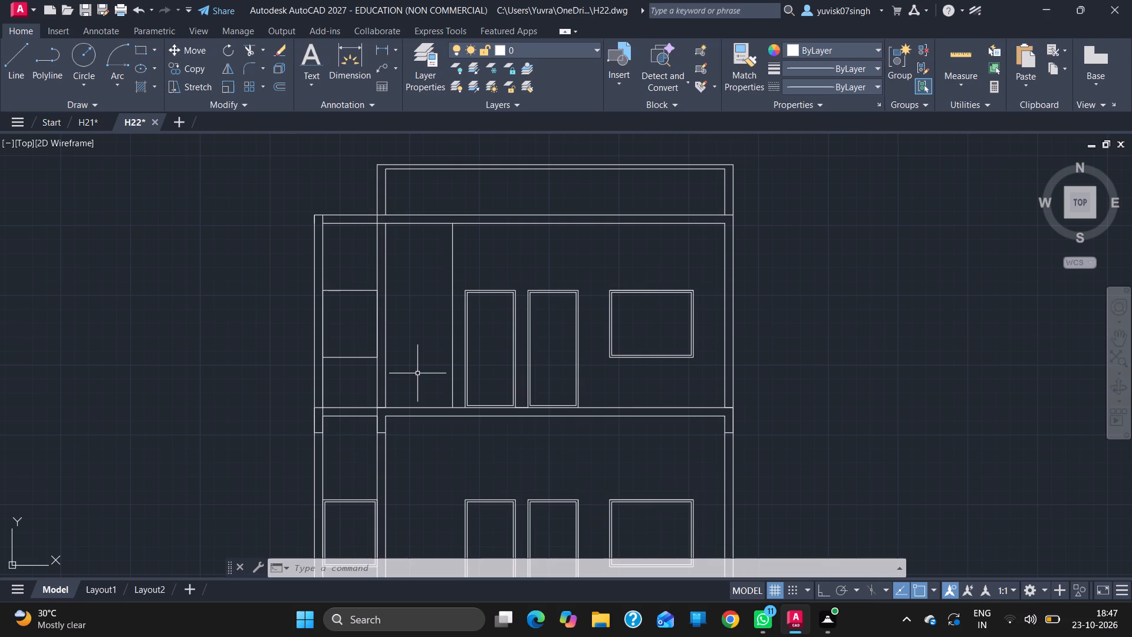
Offset the four edges of the upper storey's far-left window inward by 1 1/2" to form its inner frame.
{"action": "key", "text": "0"}
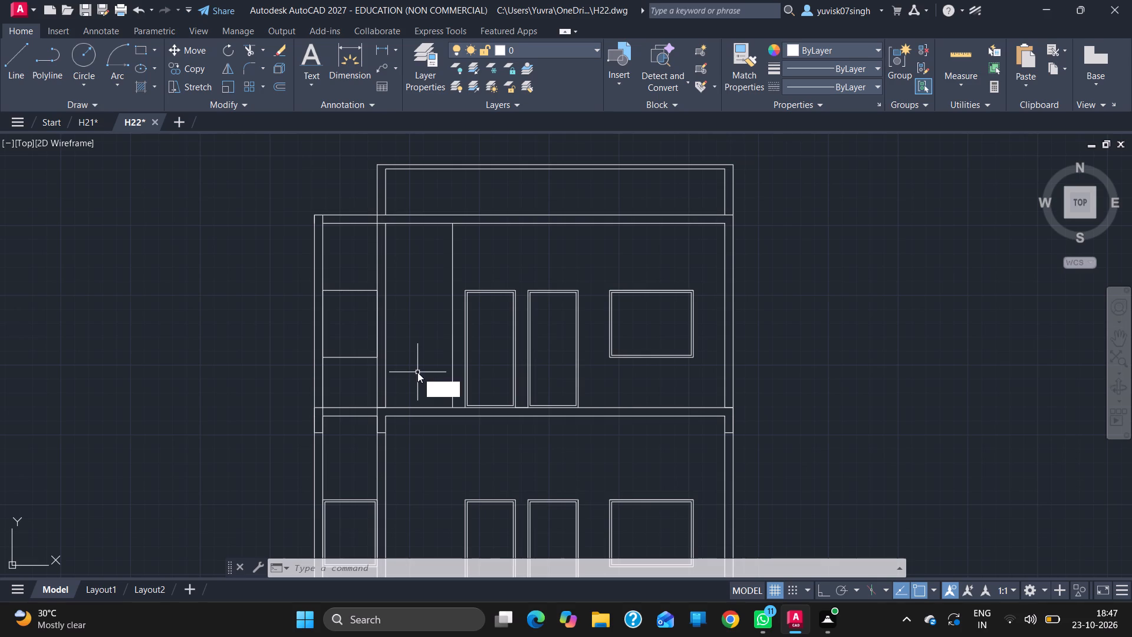
{"action": "key", "text": "BackSpace"}
{"action": "key", "text": "o"}
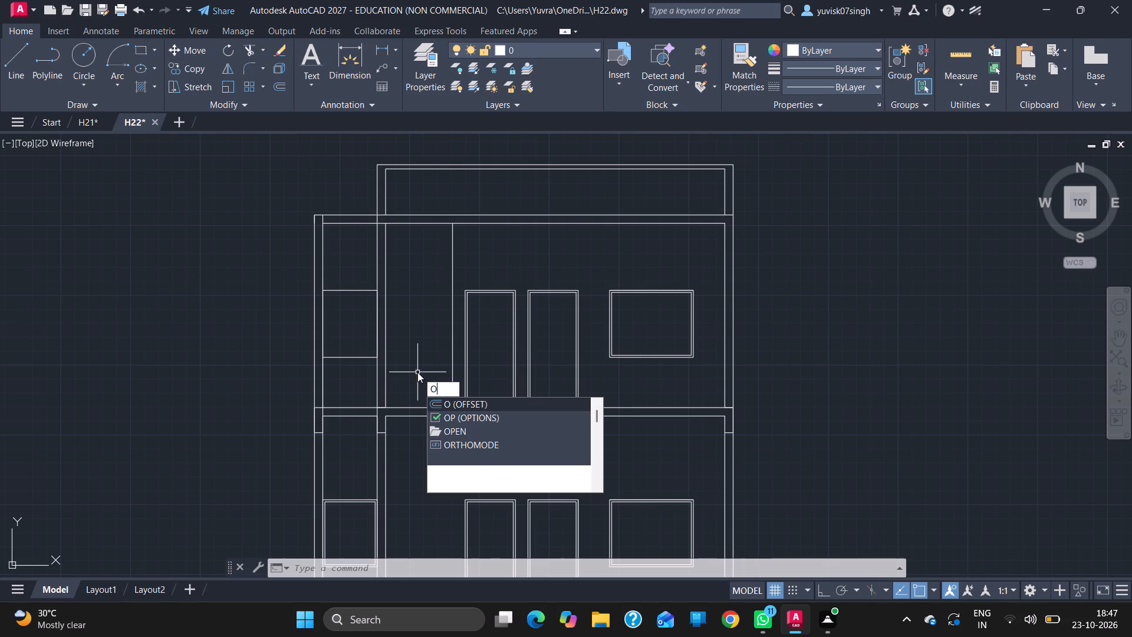
{"action": "key", "text": "Return"}
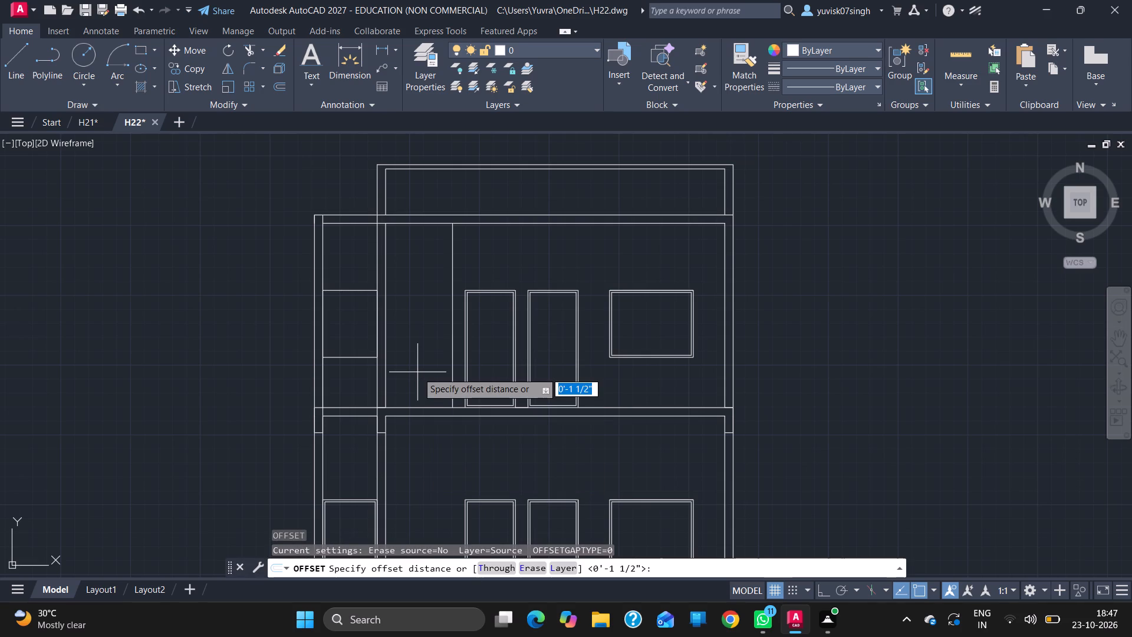
{"action": "key", "text": "Return"}
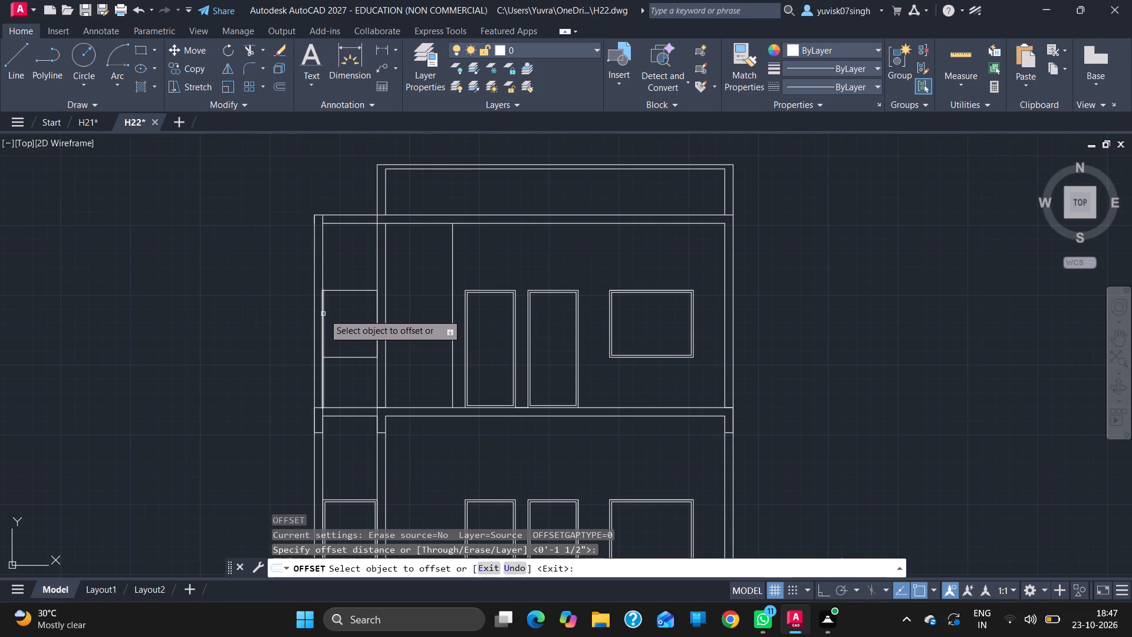
{"action": "left_click", "coordinate": [323, 314]}
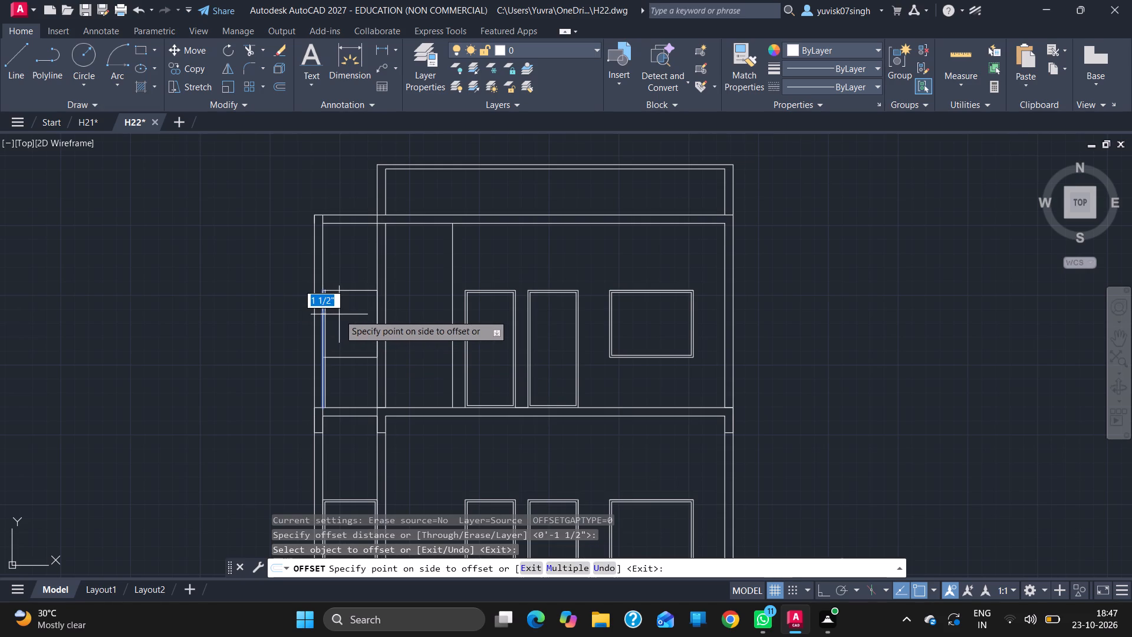
{"action": "left_click_drag", "start_coordinate": [340, 314], "coordinate": [352, 292]}
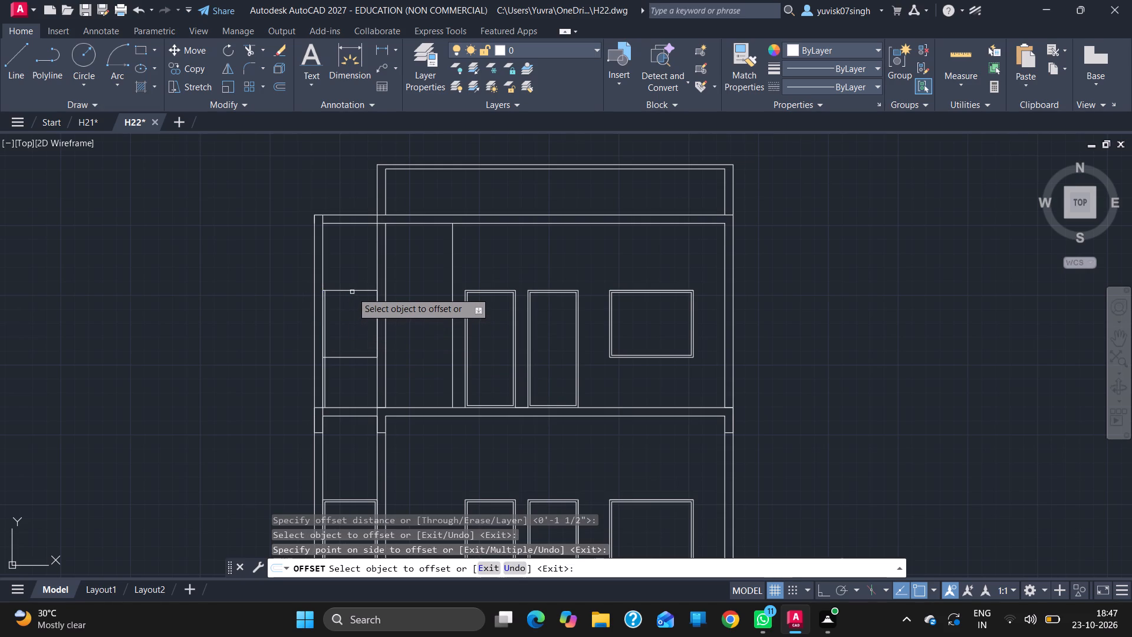
{"action": "left_click_drag", "start_coordinate": [352, 292], "coordinate": [350, 292]}
{"action": "left_click", "coordinate": [350, 292]}
{"action": "left_click_drag", "start_coordinate": [347, 310], "coordinate": [341, 360]}
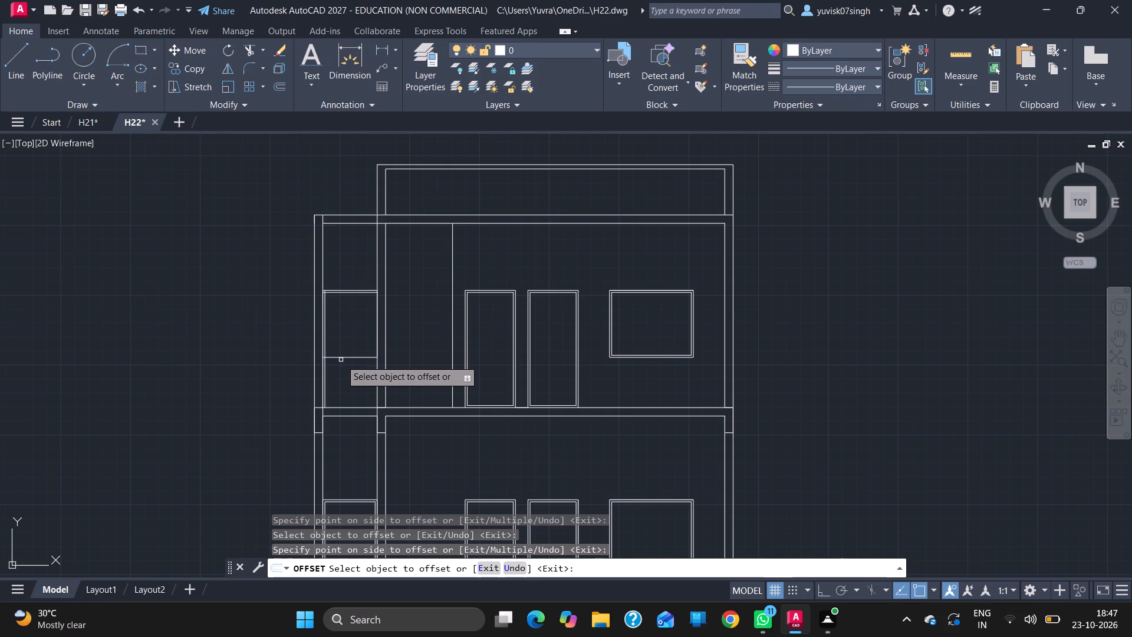
{"action": "left_click_drag", "start_coordinate": [341, 360], "coordinate": [345, 358]}
{"action": "left_click", "coordinate": [345, 358]}
{"action": "left_click", "coordinate": [350, 330]}
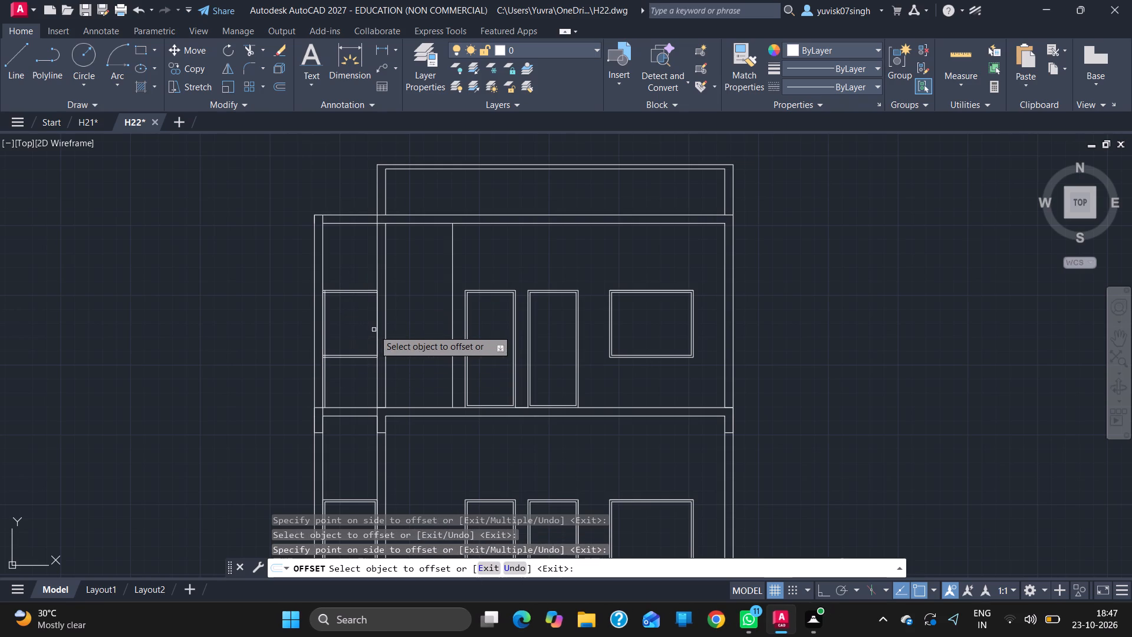
{"action": "left_click", "coordinate": [376, 327]}
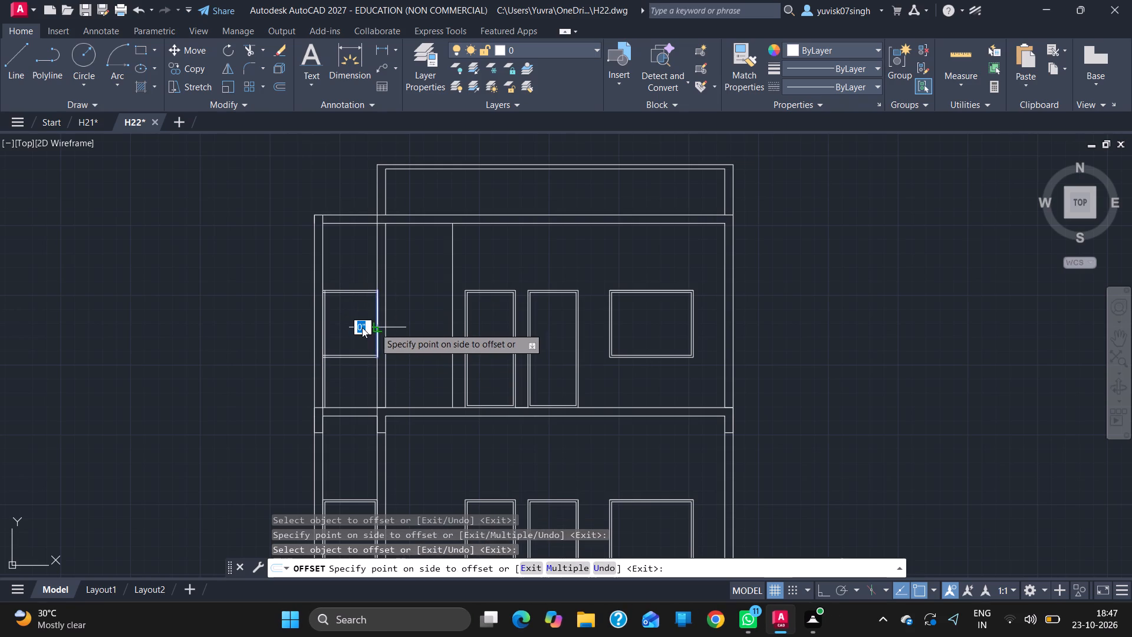
{"action": "left_click", "coordinate": [361, 327]}
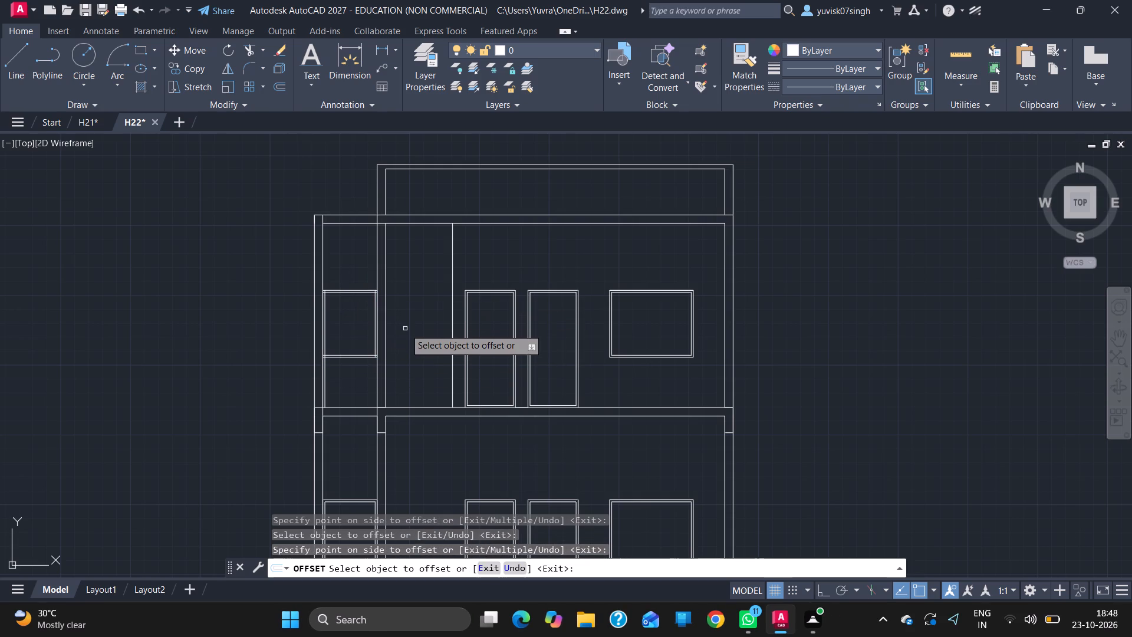
{"action": "scroll", "coordinate": [405, 329], "scroll_direction": "up", "scroll_amount": 4, "text": "ctrl"}
{"action": "scroll", "coordinate": [405, 329], "scroll_direction": "down", "scroll_amount": 3, "text": "ctrl"}
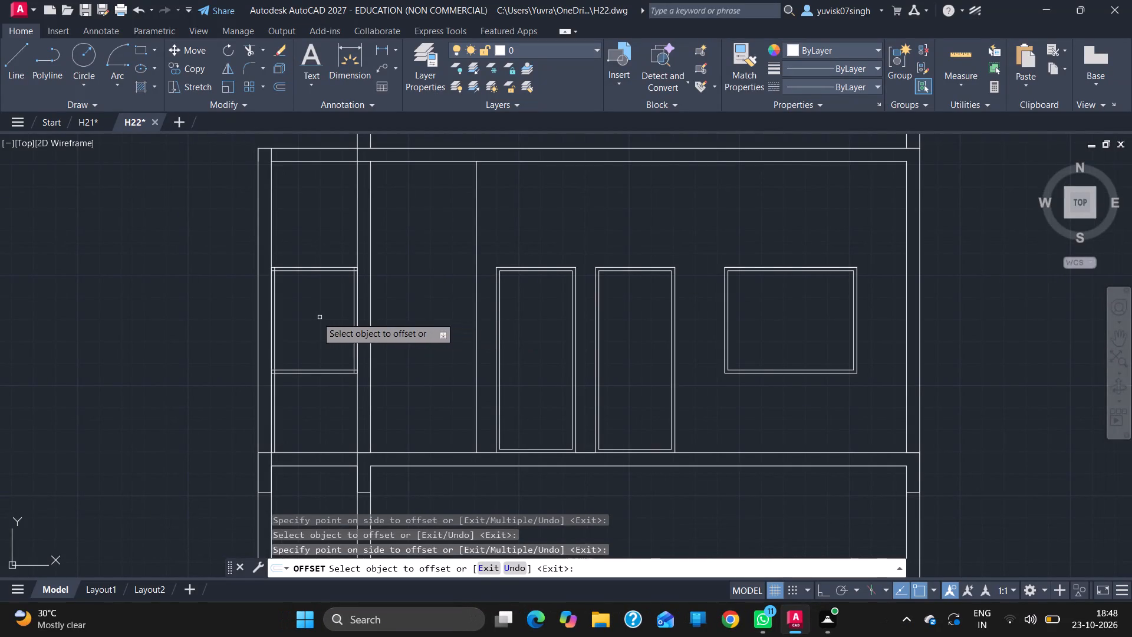
{"action": "scroll", "coordinate": [315, 316], "scroll_direction": "up", "scroll_amount": 2, "text": "ctrl"}
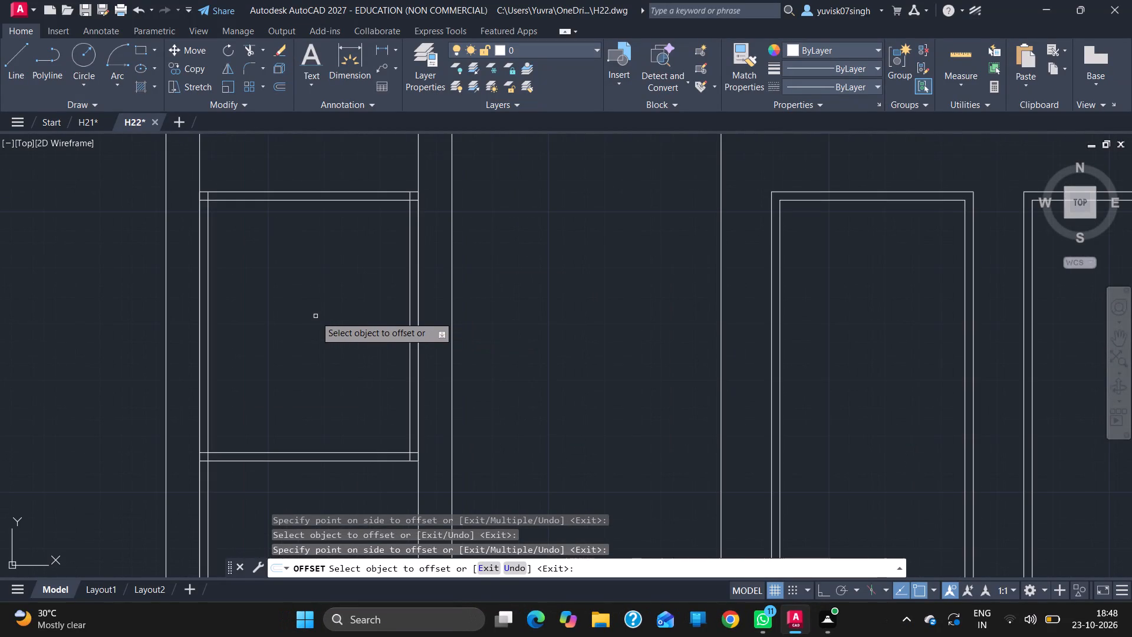
{"action": "key", "text": "Escape"}
Trim the far-left upper window's overlapping inner frame lines at all four corners, including the leftover line below the sill.
{"action": "key", "text": "t"}
{"action": "key", "text": "r"}
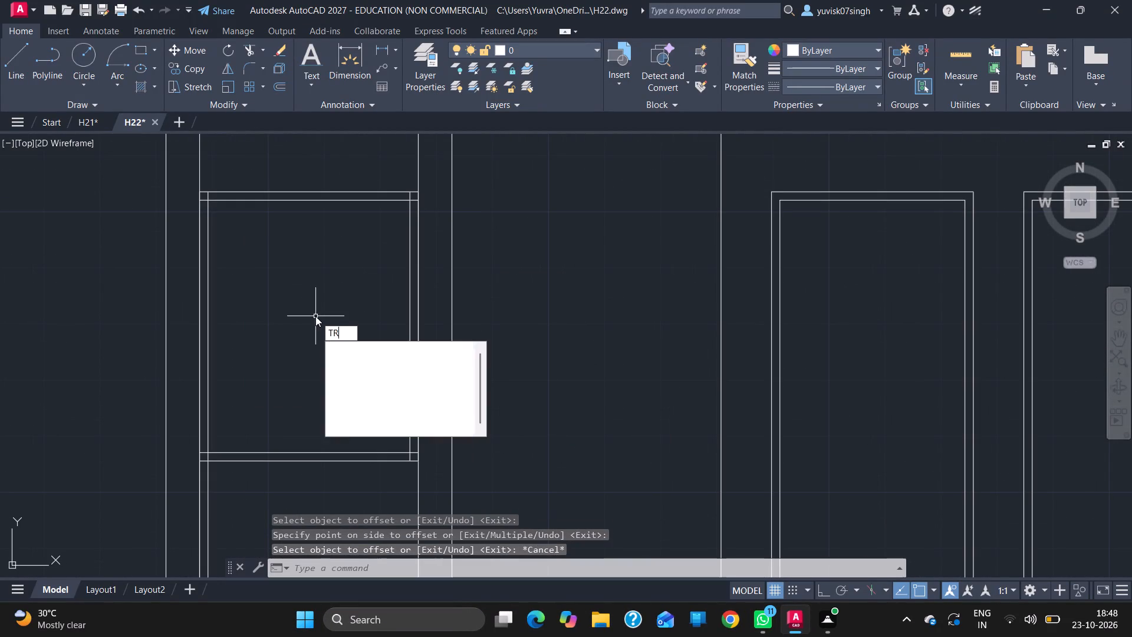
{"action": "key", "text": "Return"}
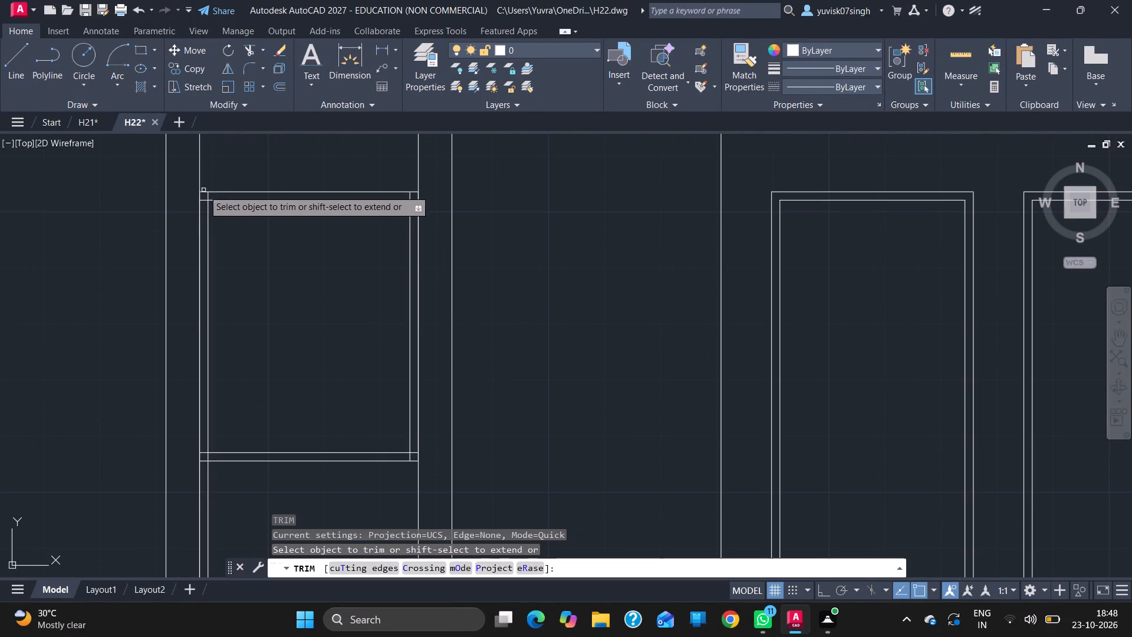
{"action": "double_click", "coordinate": [207, 194]}
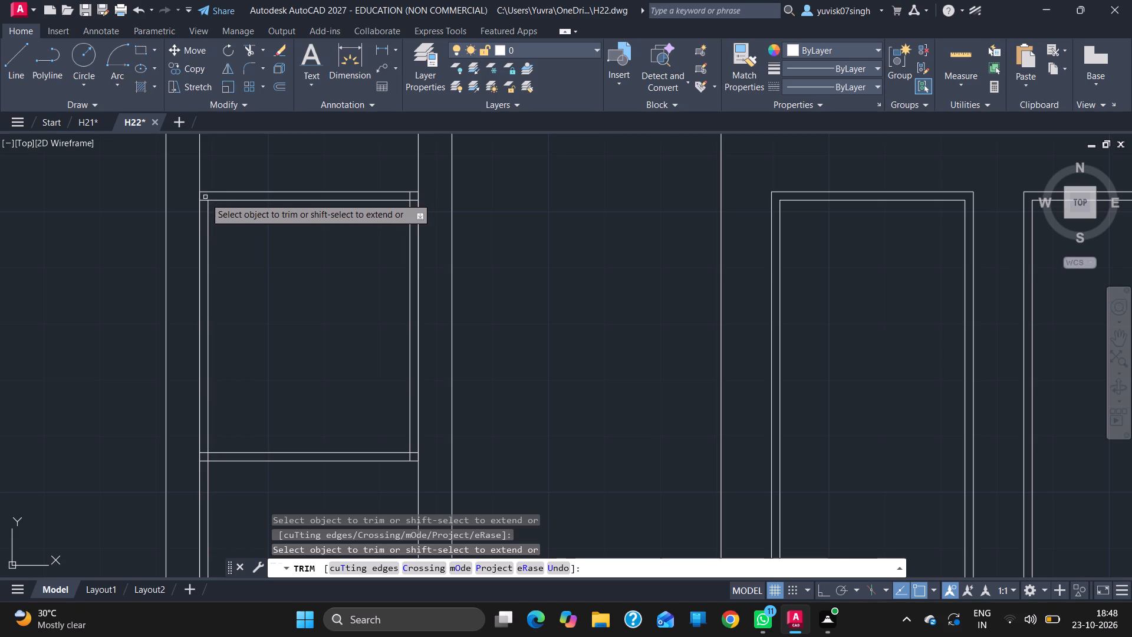
{"action": "left_click", "coordinate": [202, 201]}
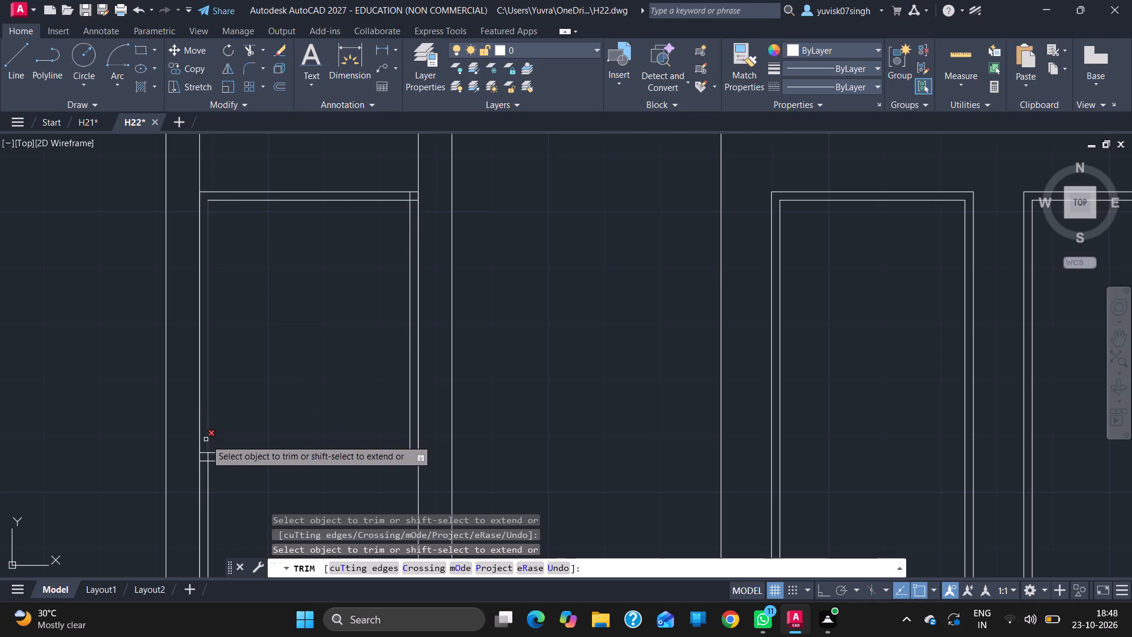
{"action": "left_click", "coordinate": [205, 452]}
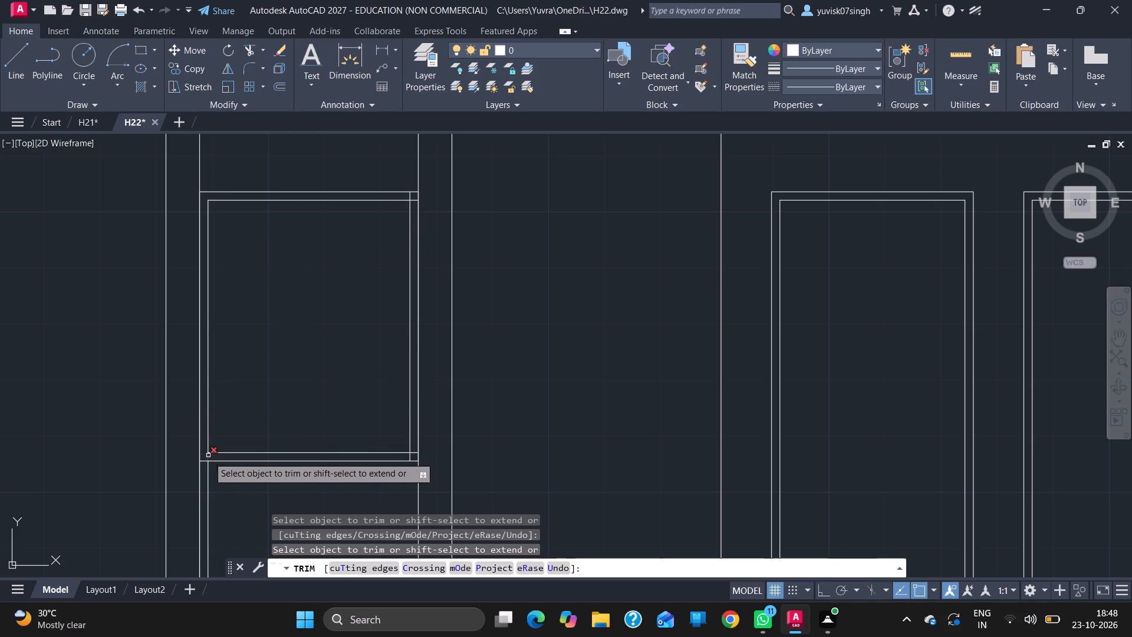
{"action": "left_click", "coordinate": [210, 457]}
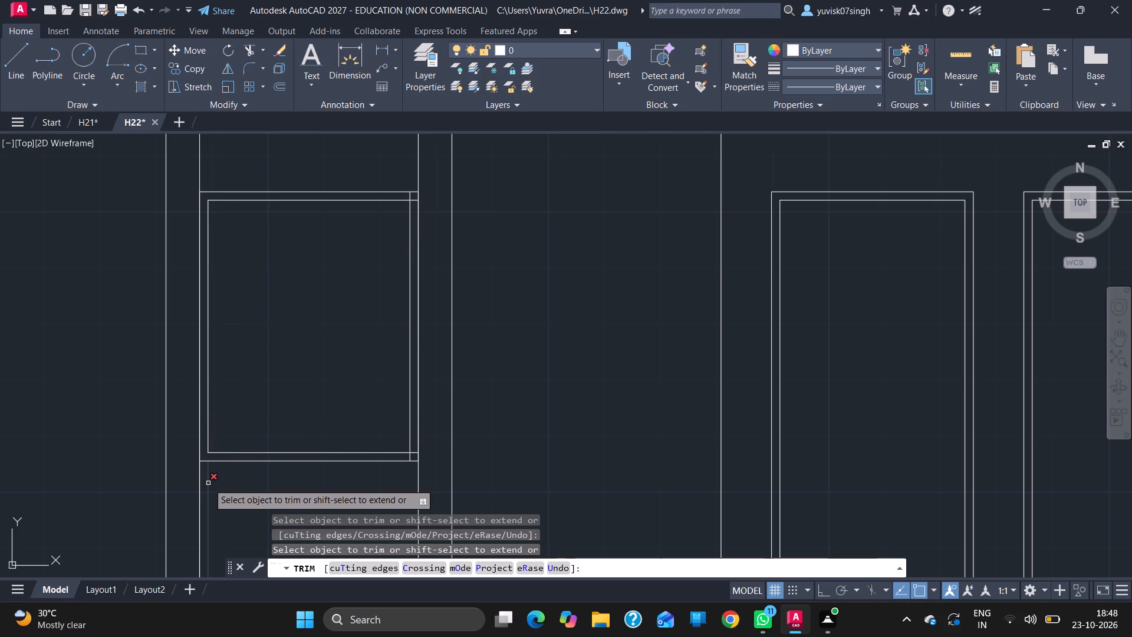
{"action": "left_click", "coordinate": [208, 483]}
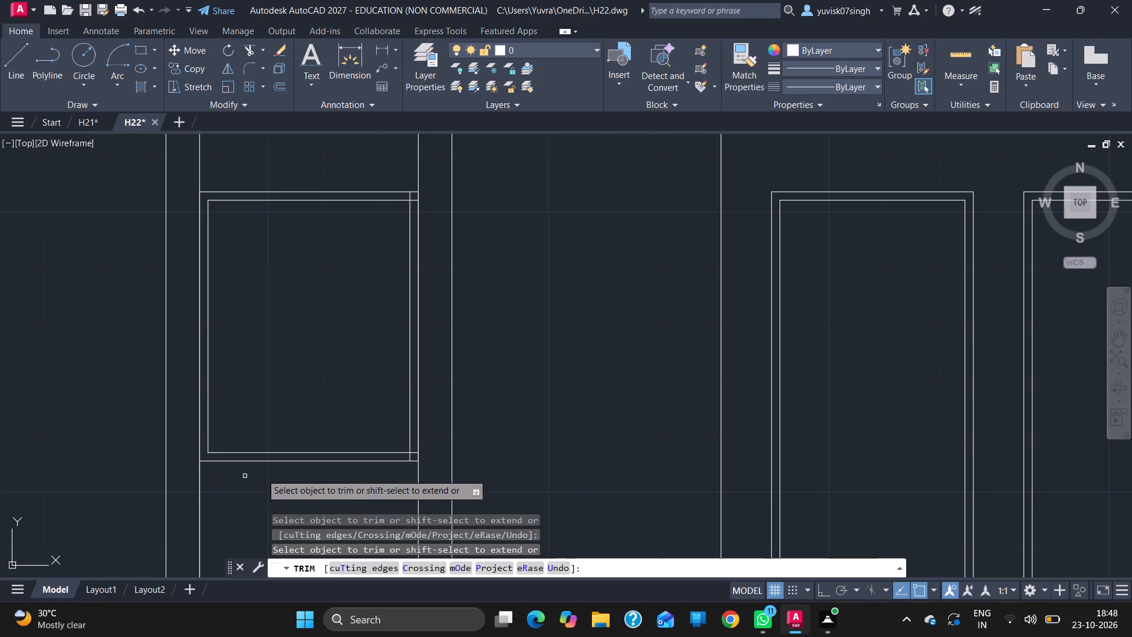
{"action": "left_click", "coordinate": [409, 456]}
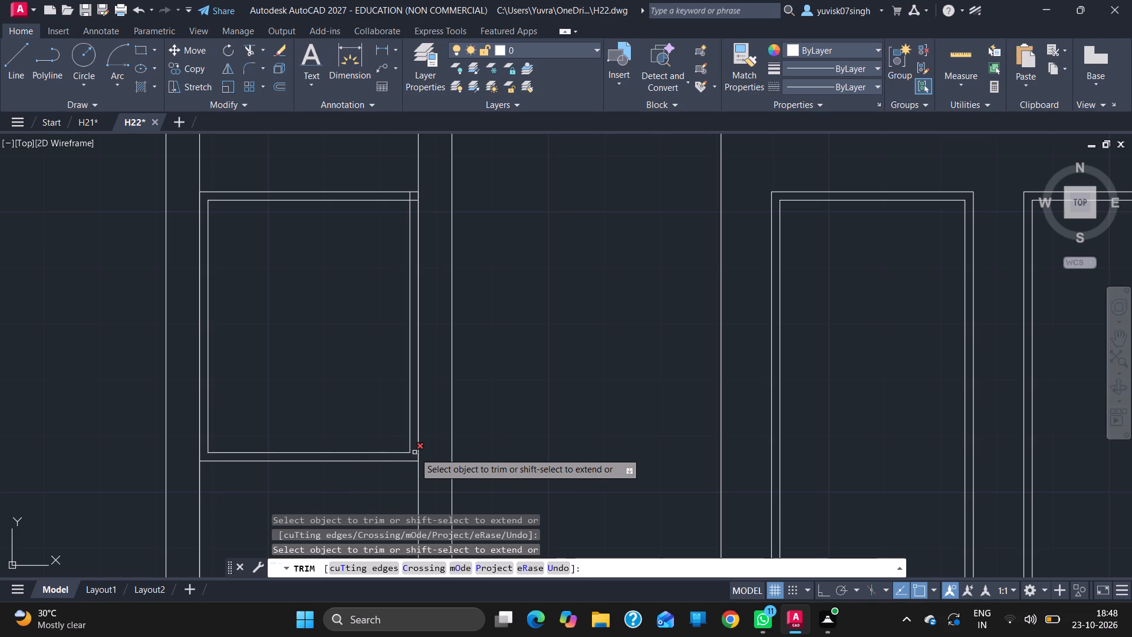
{"action": "left_click", "coordinate": [414, 452]}
{"action": "left_click", "coordinate": [410, 193]}
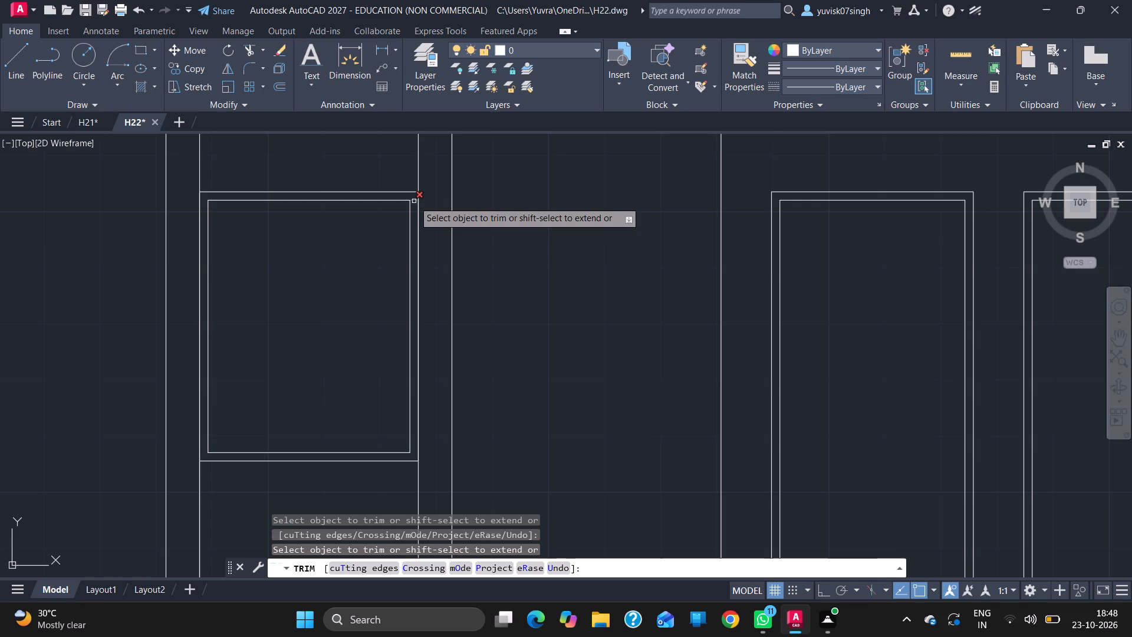
{"action": "left_click", "coordinate": [413, 201]}
Trim the roof slab's underside line where it crosses the upper storey's inner wall, between the two wall faces.
{"action": "scroll", "coordinate": [548, 194], "scroll_direction": "down", "scroll_amount": 1, "text": "ctrl"}
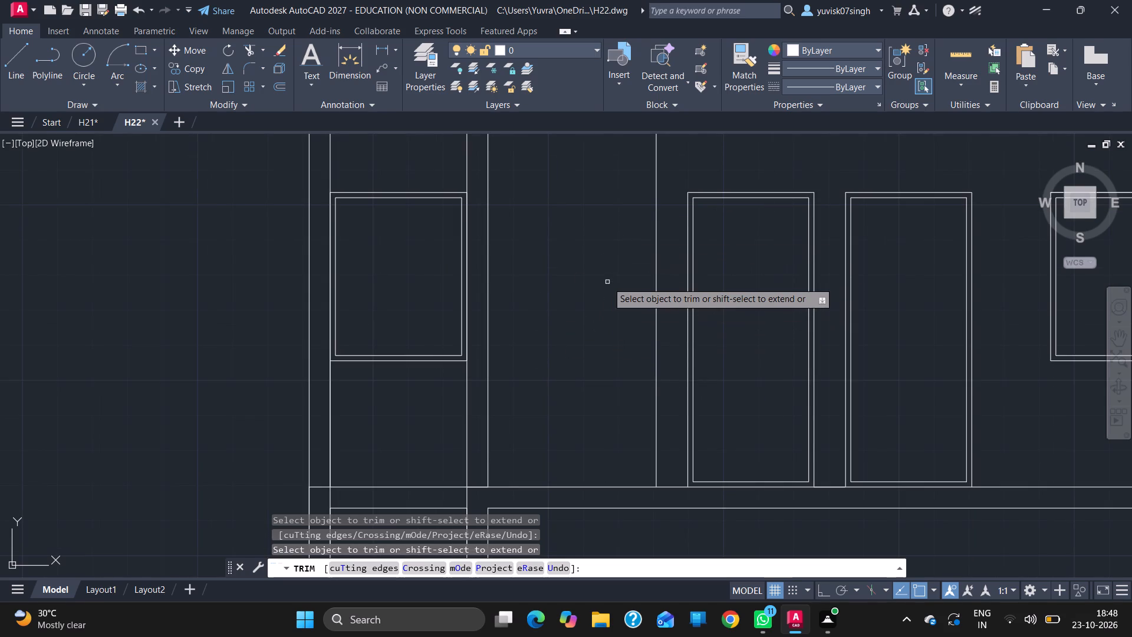
{"action": "scroll", "coordinate": [607, 282], "scroll_direction": "down", "scroll_amount": 2, "text": "ctrl"}
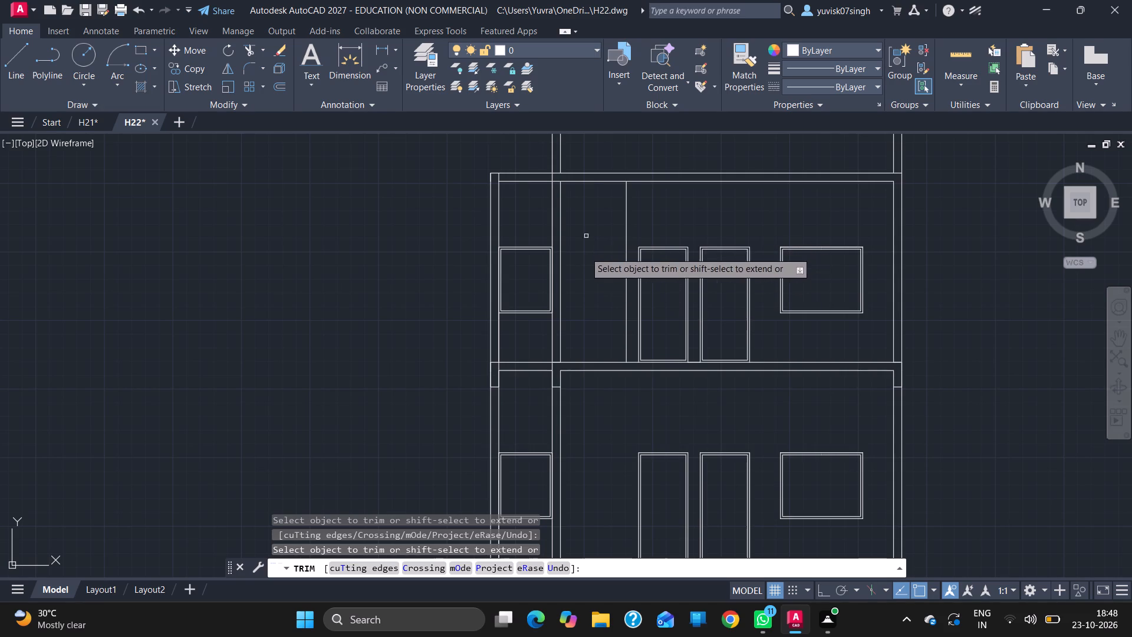
{"action": "left_click", "coordinate": [557, 182]}
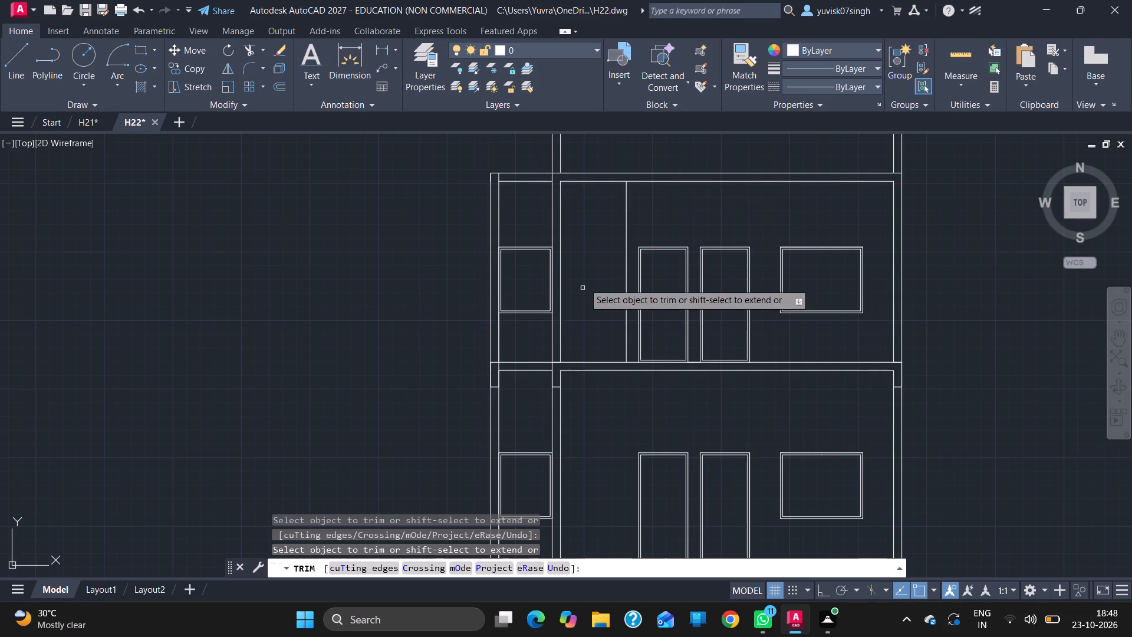
{"action": "key", "text": "Escape"}
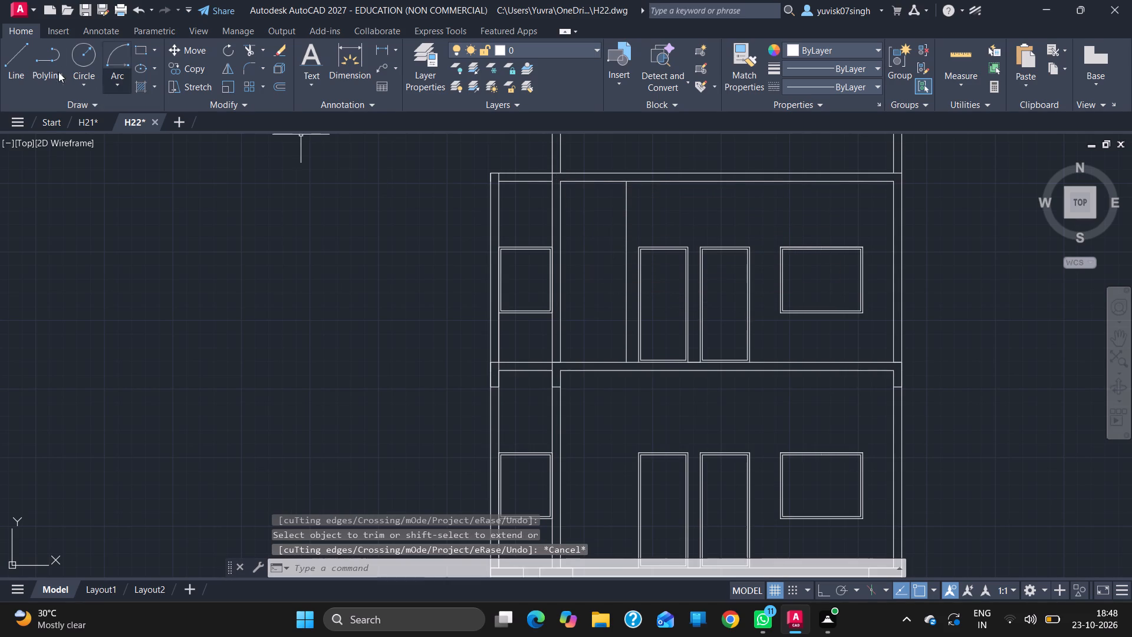
Draw a 1'6" deep beam outline at the top of the upper inner wall, from the slab's top line down and across the wall.
{"action": "left_click", "coordinate": [16, 61]}
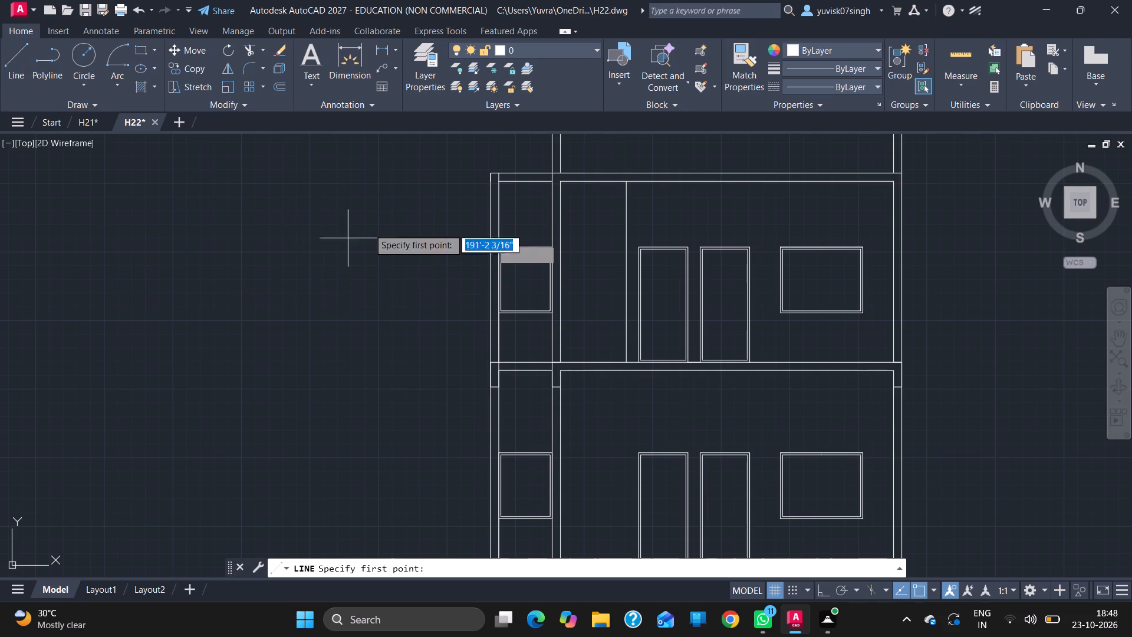
{"action": "left_click_drag", "start_coordinate": [552, 175], "coordinate": [560, 176]}
{"action": "left_click_drag", "start_coordinate": [560, 176], "coordinate": [559, 205]}
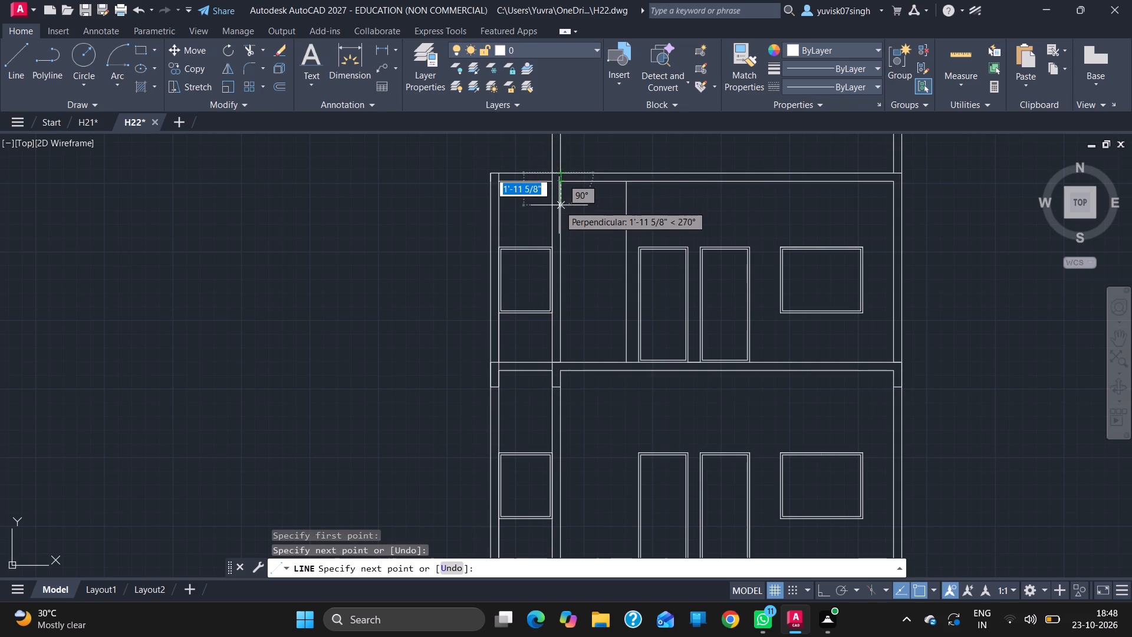
{"action": "type", "text": "1'6"}
{"action": "key", "text": "Return"}
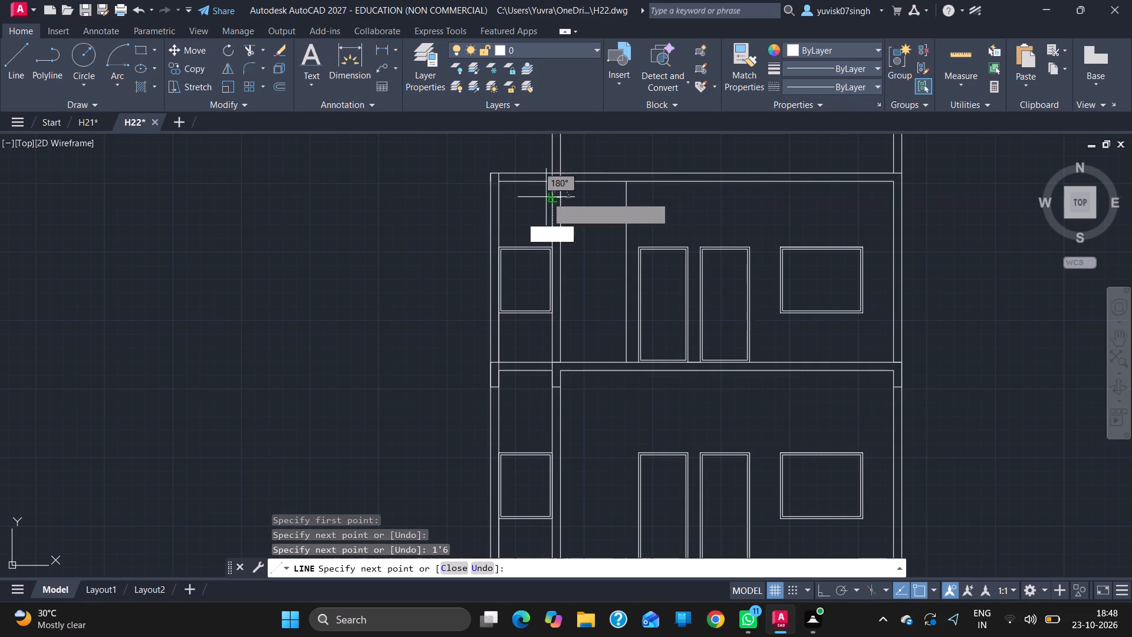
{"action": "left_click", "coordinate": [551, 198]}
{"action": "key", "text": "Escape"}
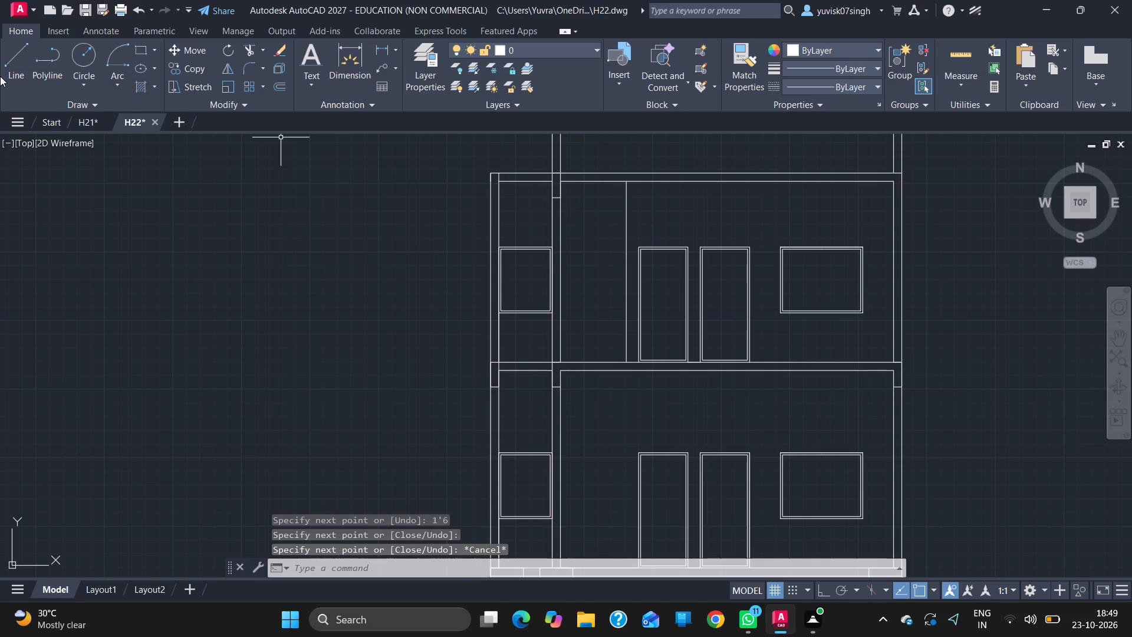
Draw a 1'6" deep beam outline at the top of the upper storey's far-left wall, from the slab's top line down and across the wall.
{"action": "left_click", "coordinate": [11, 73]}
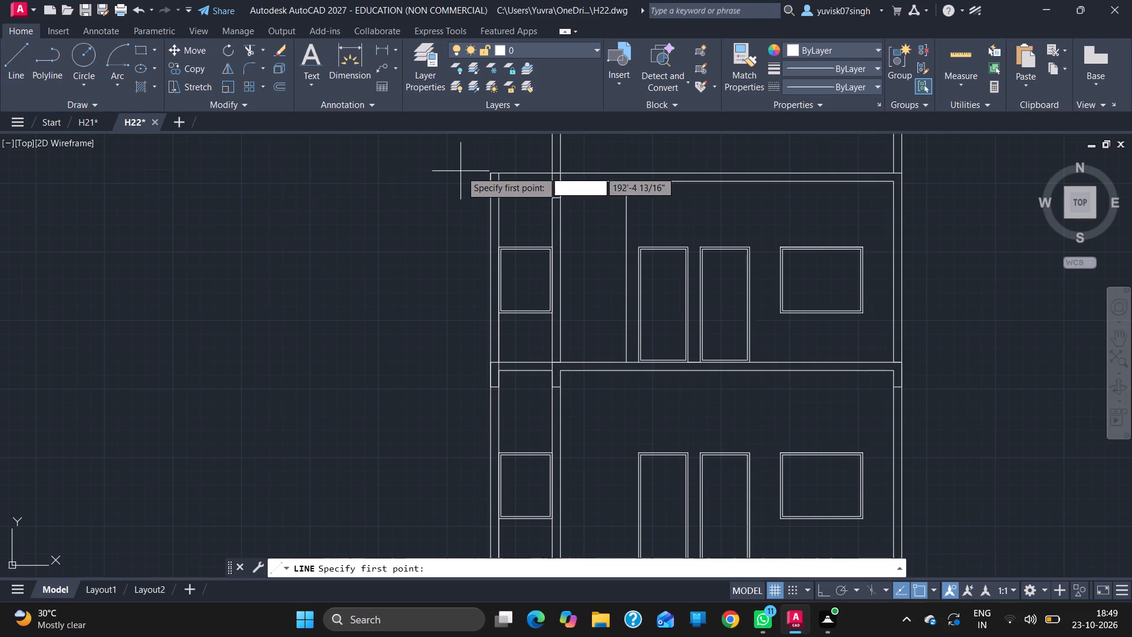
{"action": "left_click", "coordinate": [489, 173]}
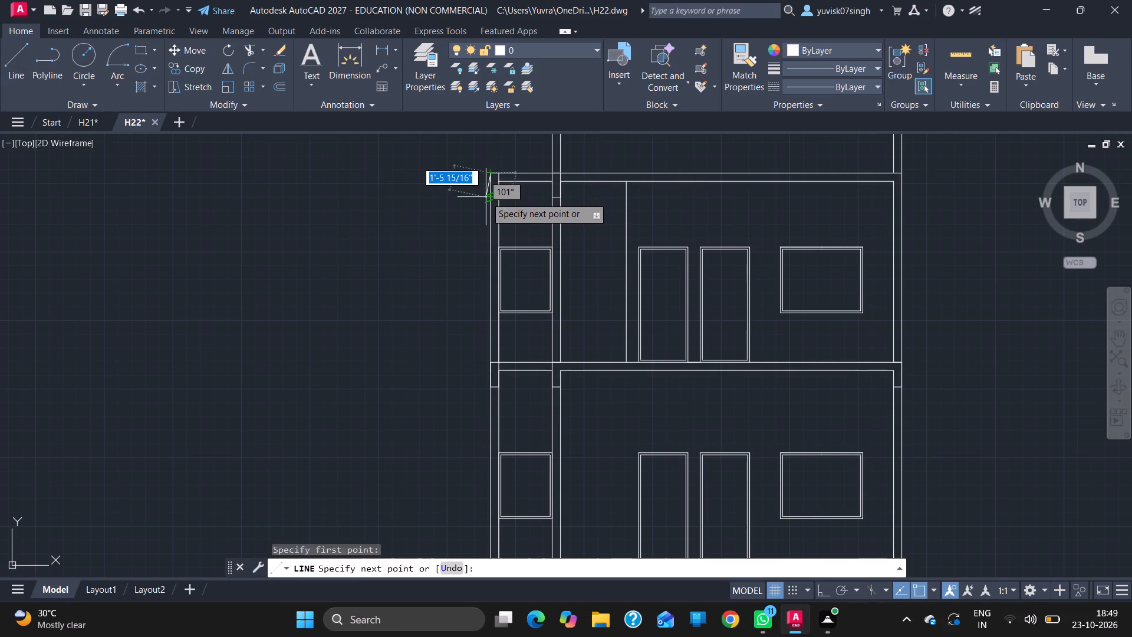
{"action": "key", "text": "1"}
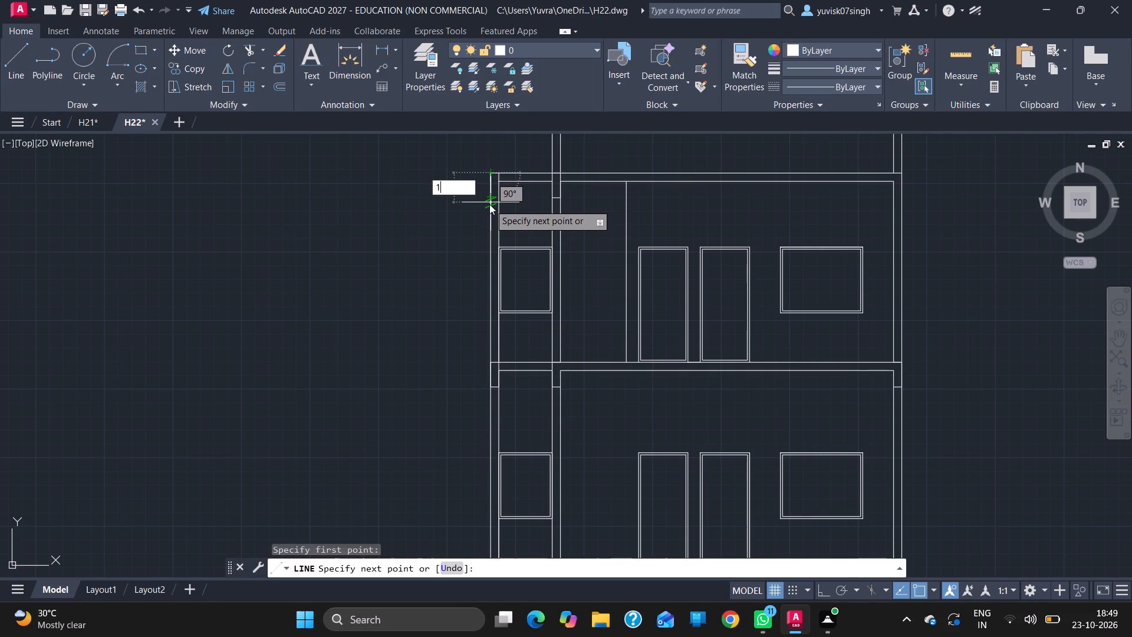
{"action": "type", "text": "'6"}
{"action": "key", "text": "Return"}
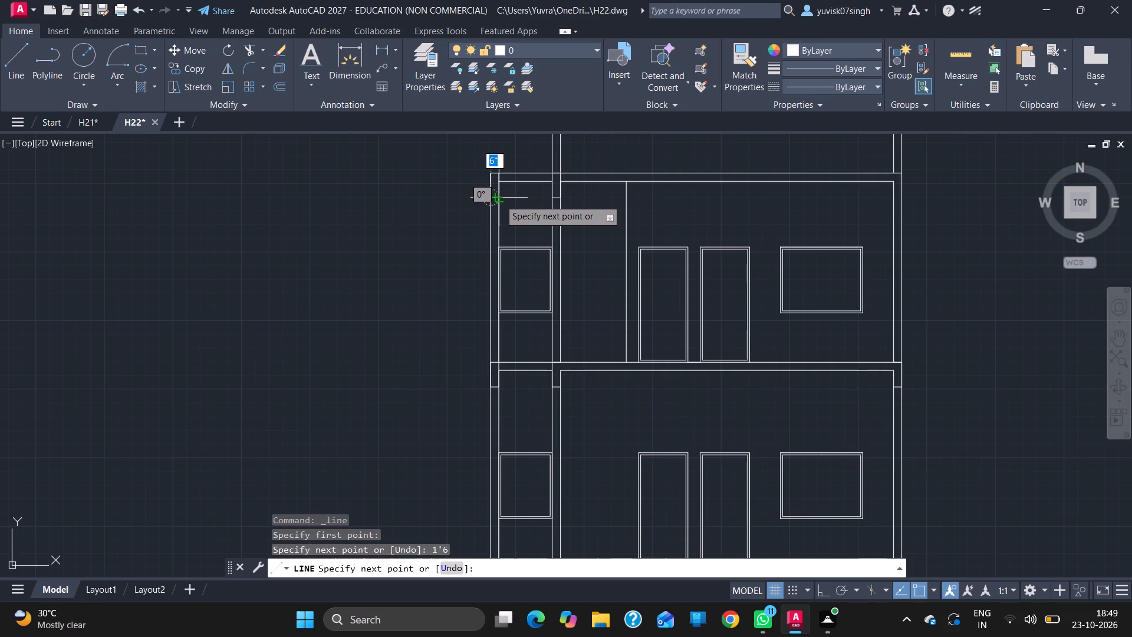
{"action": "left_click", "coordinate": [499, 199]}
{"action": "key", "text": "Escape"}
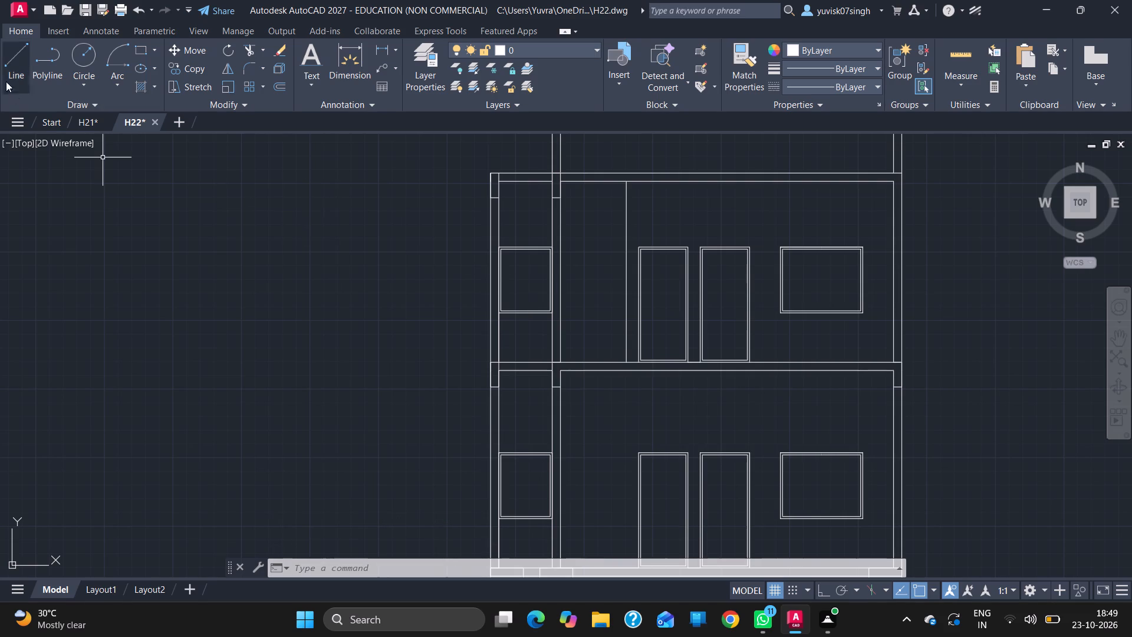
Draw a 1'6" deep beam outline at the top of the upper storey's far-right wall, from the slab's top line down and across the wall.
{"action": "left_click", "coordinate": [9, 64]}
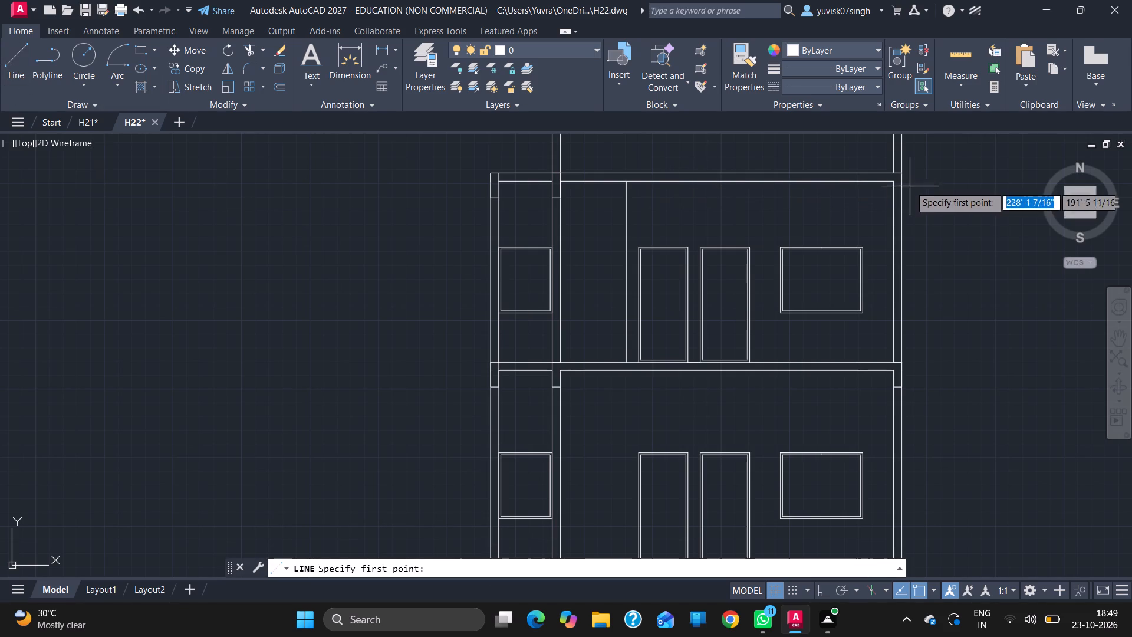
{"action": "left_click_drag", "start_coordinate": [906, 169], "coordinate": [894, 170]}
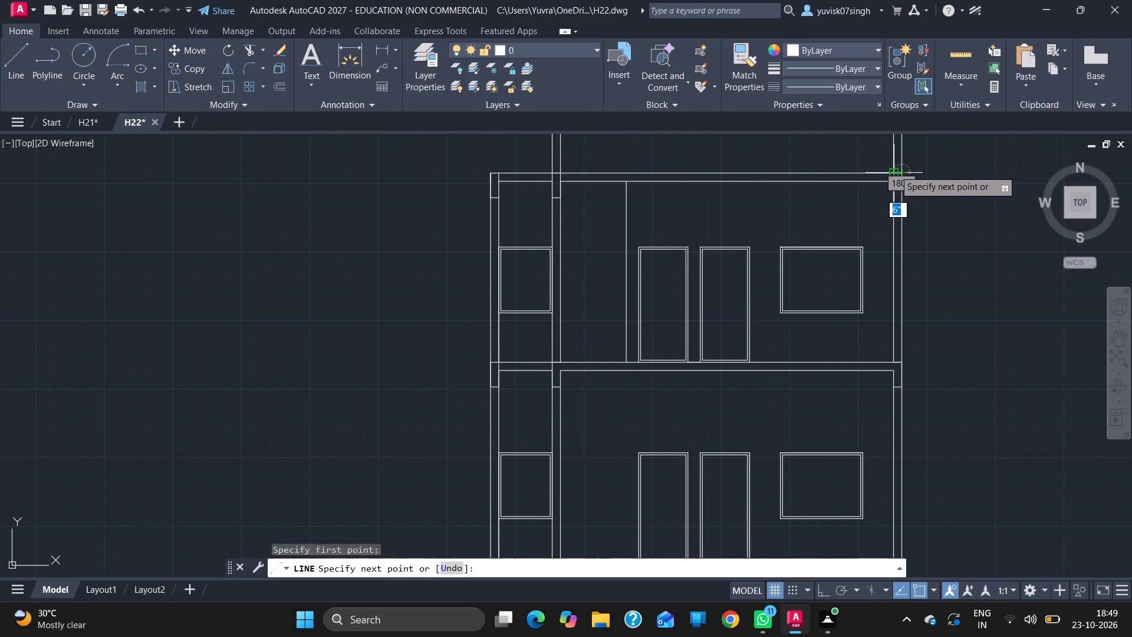
{"action": "left_click_drag", "start_coordinate": [894, 170], "coordinate": [894, 169]}
{"action": "left_click", "coordinate": [894, 169]}
{"action": "type", "text": "1'6"}
{"action": "key", "text": "Return"}
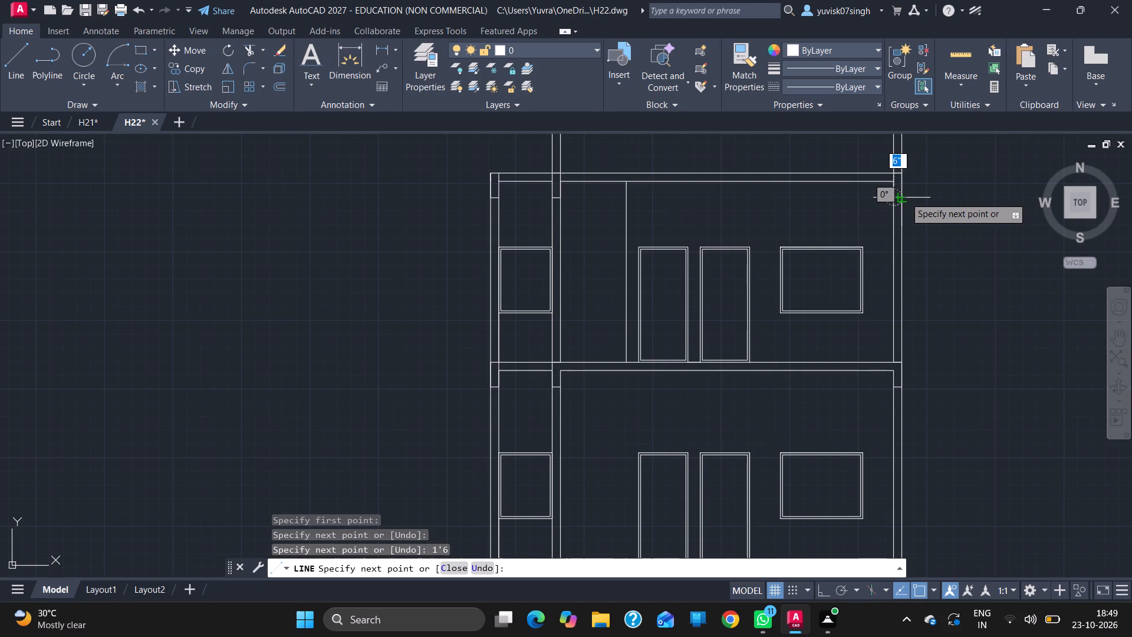
{"action": "left_click", "coordinate": [905, 197]}
{"action": "key", "text": "Escape"}
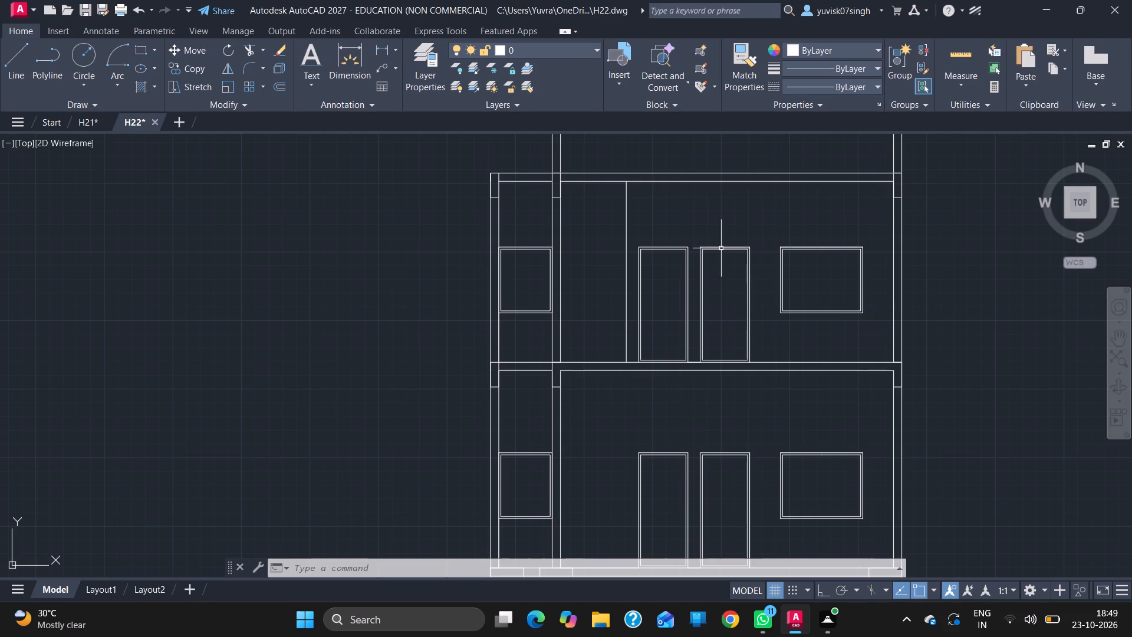
Trim the inner face lines of the upper storey's inner and far-right walls where they cross the slab's thickness.
{"action": "type", "text": "TR"}
{"action": "key", "text": "Return"}
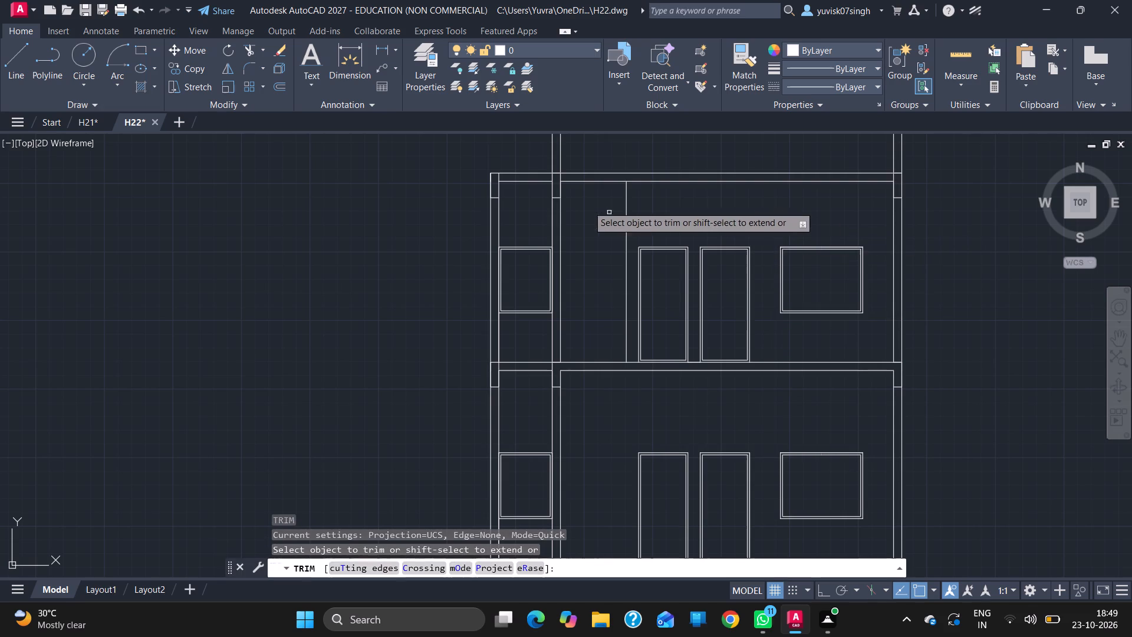
{"action": "scroll", "coordinate": [575, 210], "scroll_direction": "up", "scroll_amount": 3, "text": "ctrl"}
{"action": "scroll", "coordinate": [575, 210], "scroll_direction": "down", "scroll_amount": 2, "text": "ctrl"}
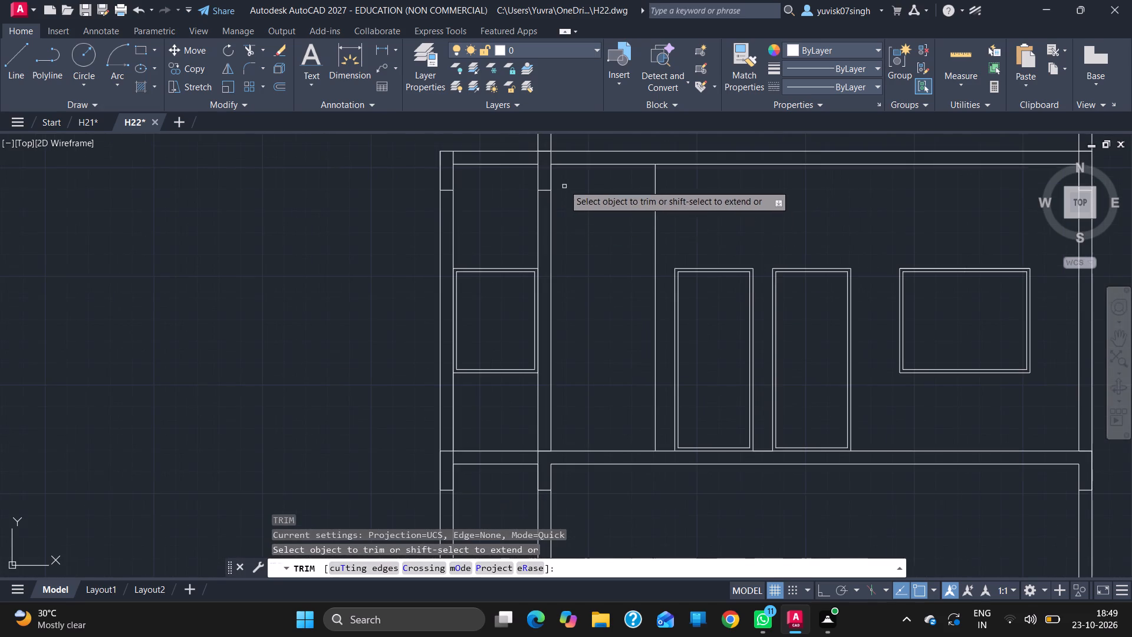
{"action": "left_click", "coordinate": [553, 155]}
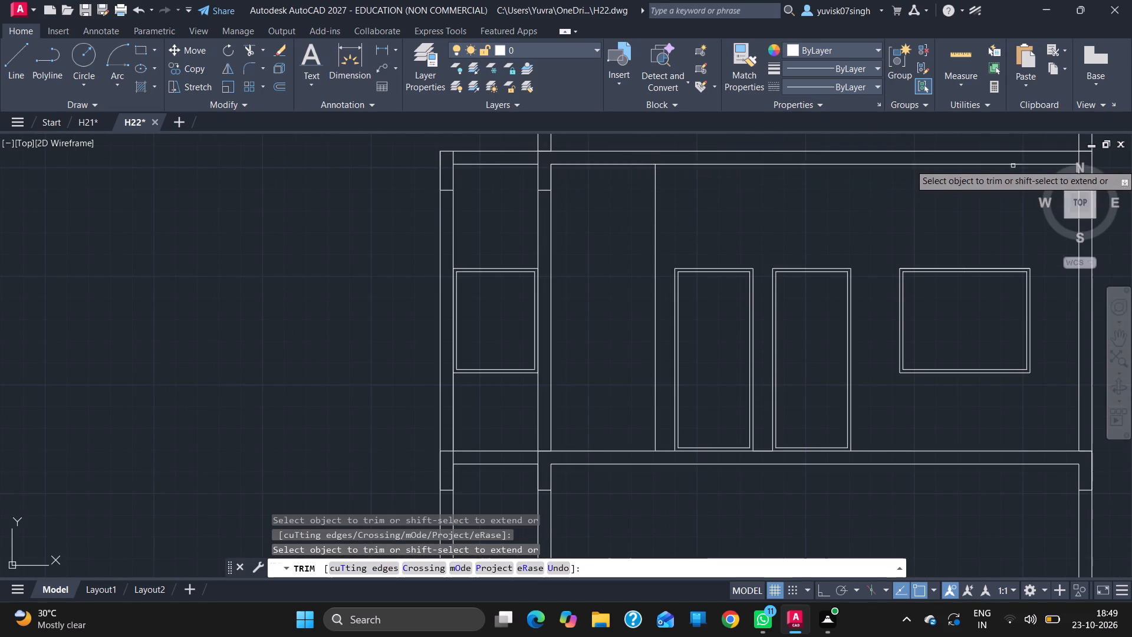
{"action": "scroll", "coordinate": [544, 314], "scroll_direction": "down", "scroll_amount": 2, "text": "ctrl"}
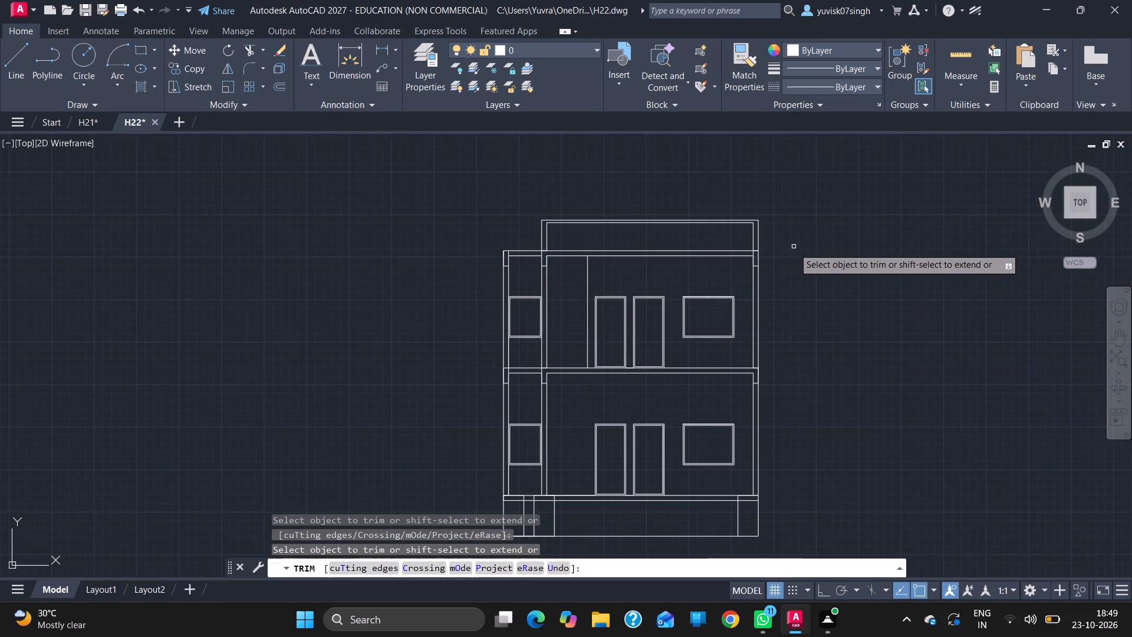
{"action": "scroll", "coordinate": [794, 252], "scroll_direction": "up", "scroll_amount": 2, "text": "ctrl"}
{"action": "left_click", "coordinate": [686, 255]}
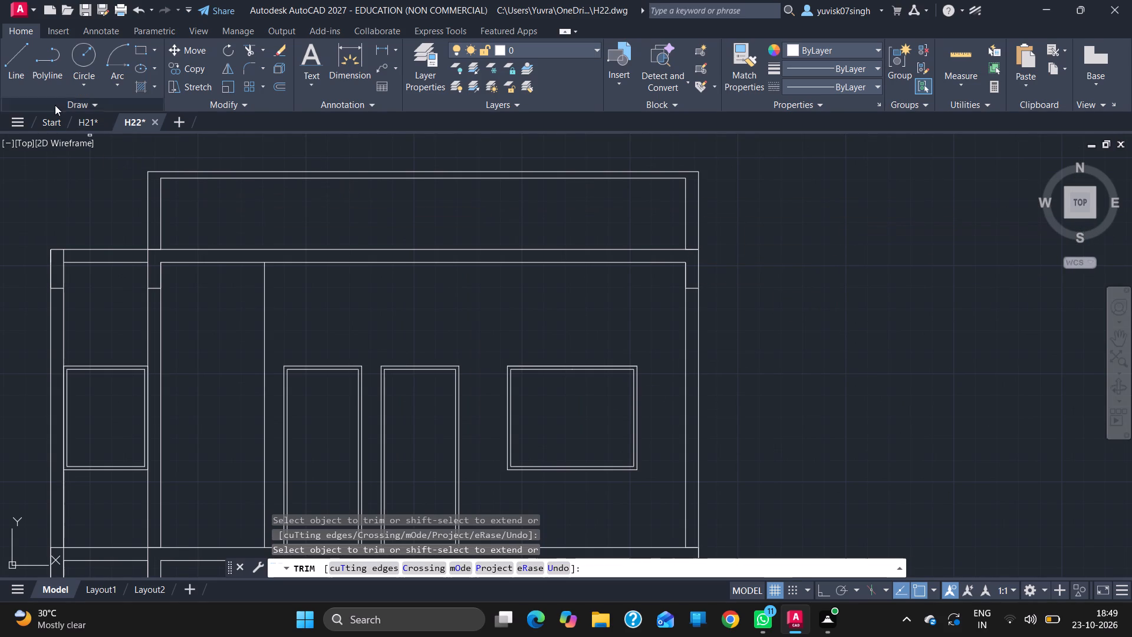
Draw a line about 21'-3" long along the topmost roof slab's underside, running across both end walls to their outer faces.
{"action": "left_click", "coordinate": [26, 80]}
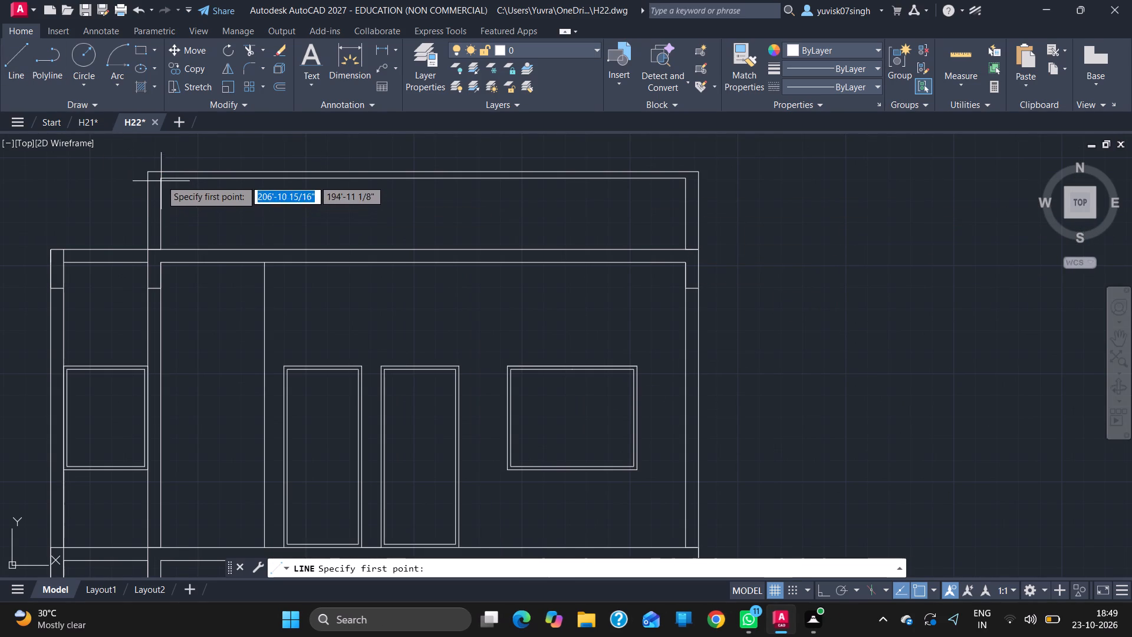
{"action": "left_click_drag", "start_coordinate": [159, 178], "coordinate": [147, 178]}
{"action": "left_click", "coordinate": [147, 178]}
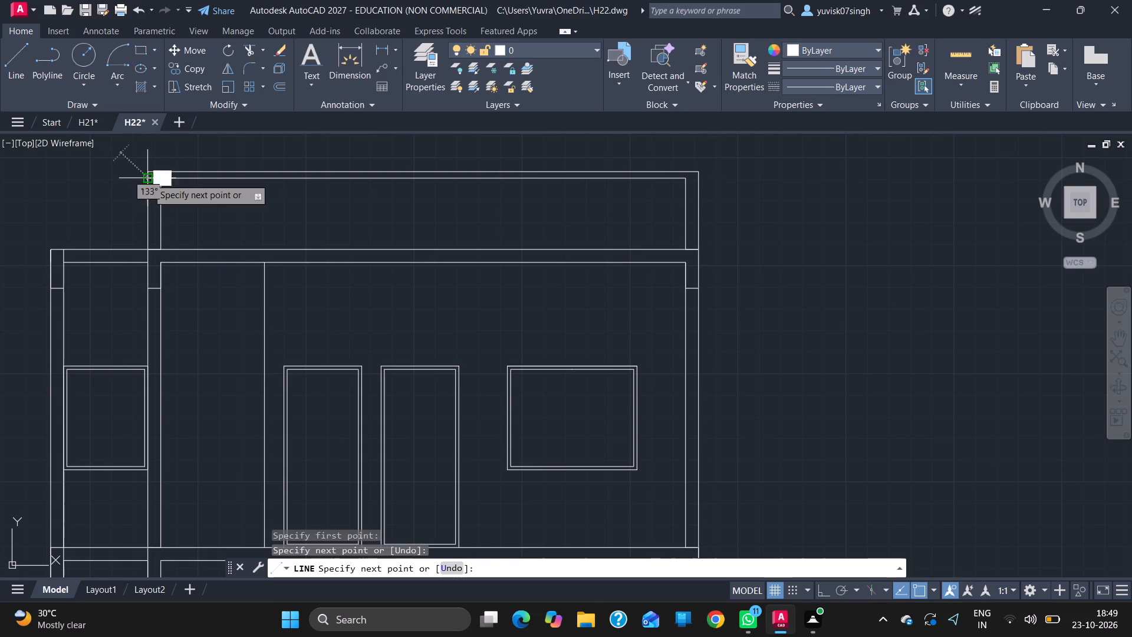
{"action": "left_click", "coordinate": [697, 182]}
{"action": "key", "text": "Escape"}
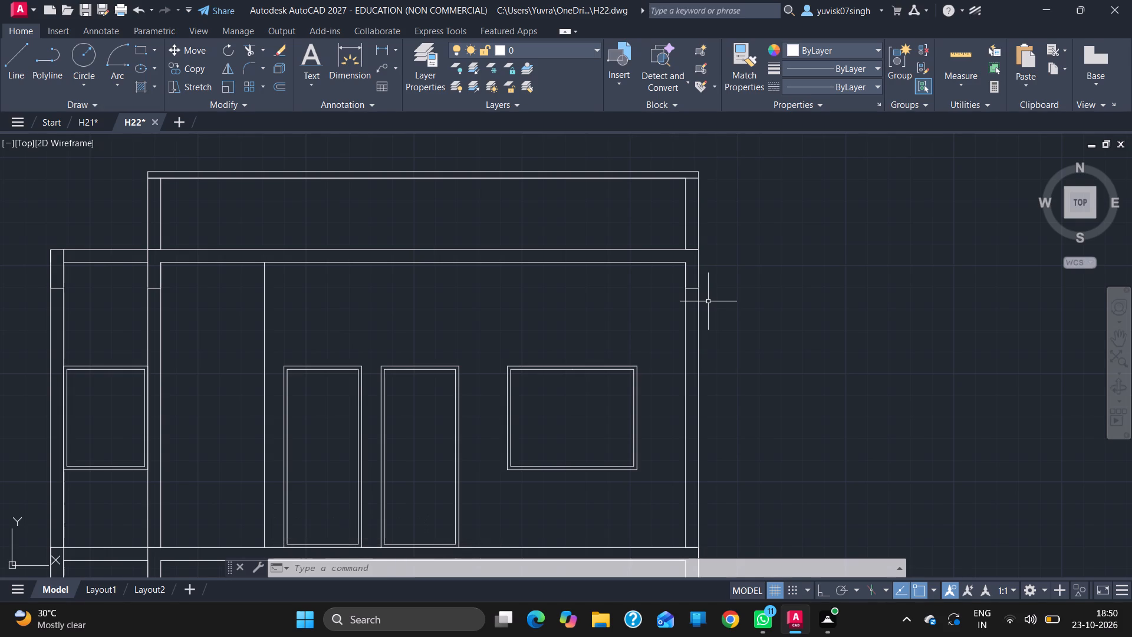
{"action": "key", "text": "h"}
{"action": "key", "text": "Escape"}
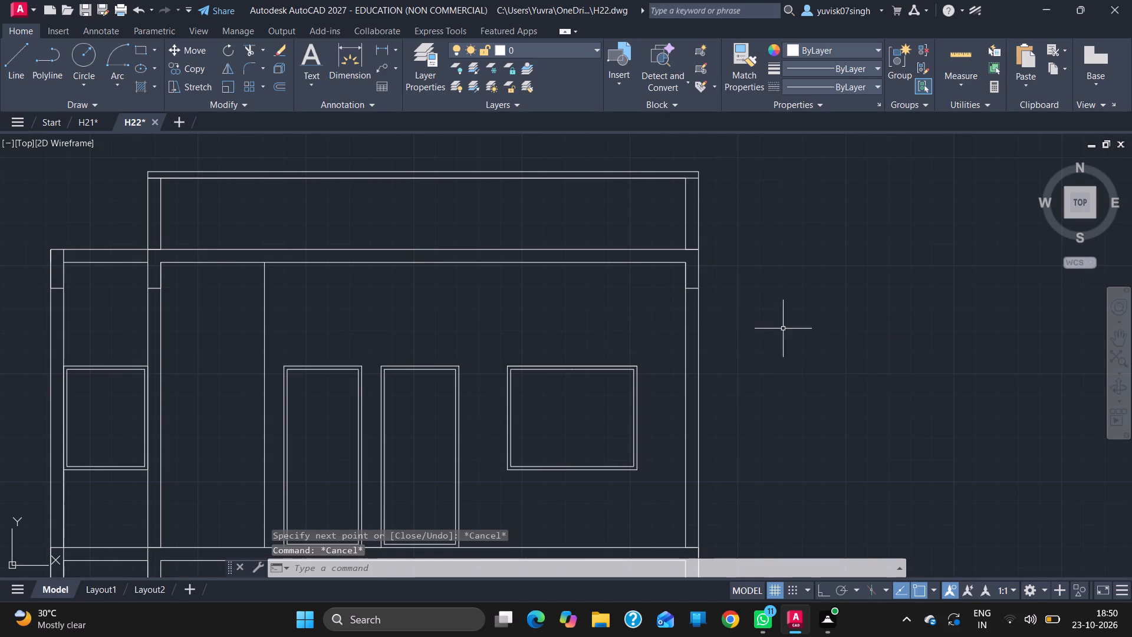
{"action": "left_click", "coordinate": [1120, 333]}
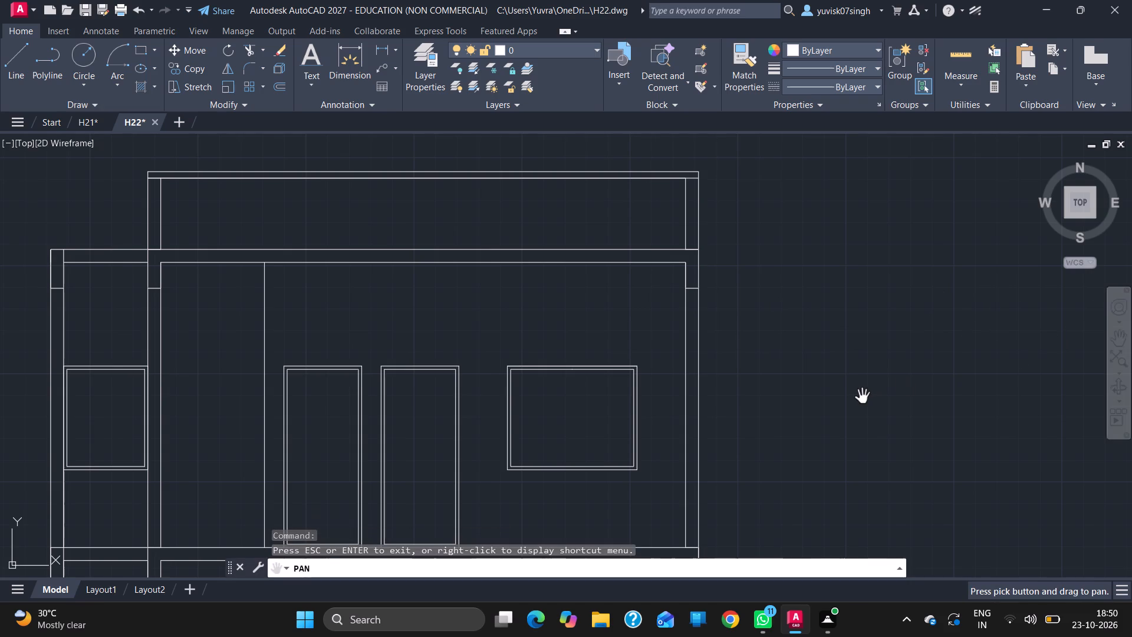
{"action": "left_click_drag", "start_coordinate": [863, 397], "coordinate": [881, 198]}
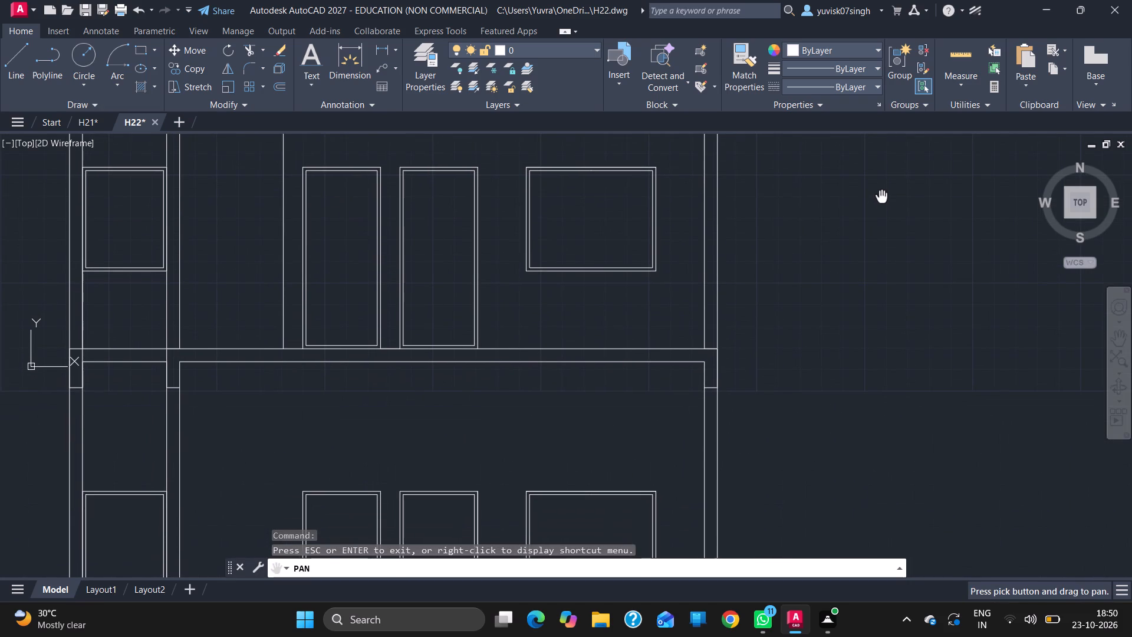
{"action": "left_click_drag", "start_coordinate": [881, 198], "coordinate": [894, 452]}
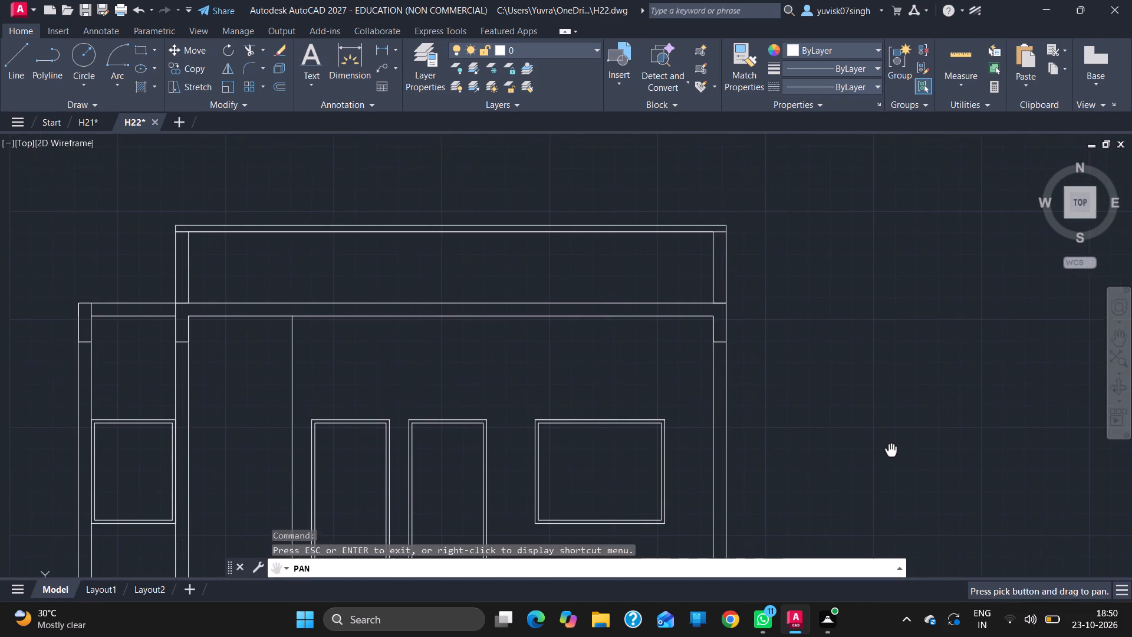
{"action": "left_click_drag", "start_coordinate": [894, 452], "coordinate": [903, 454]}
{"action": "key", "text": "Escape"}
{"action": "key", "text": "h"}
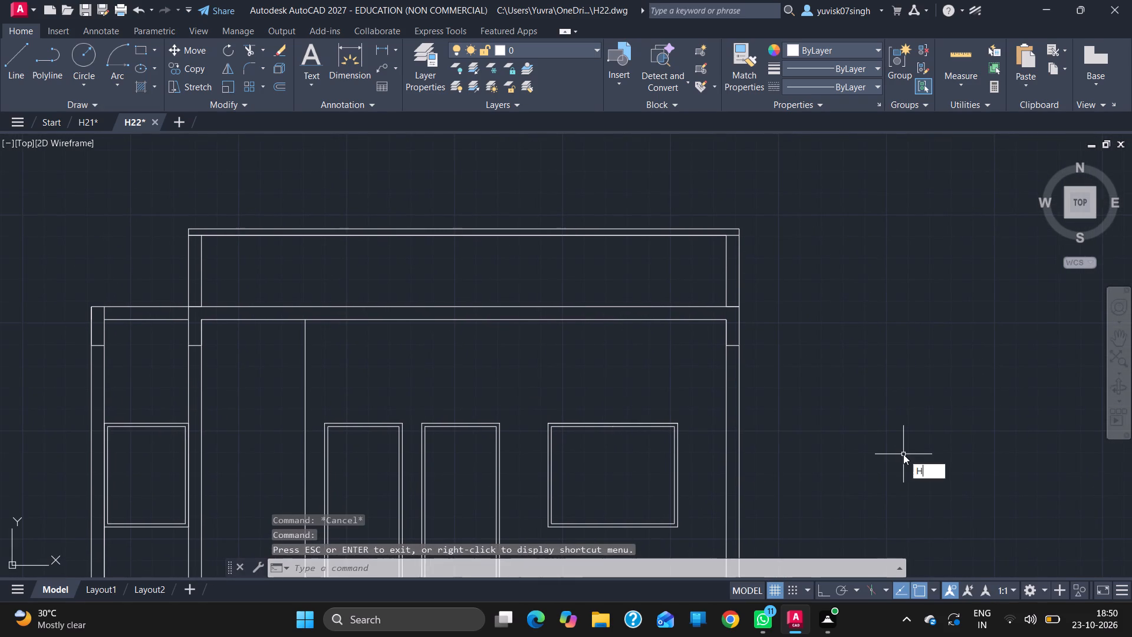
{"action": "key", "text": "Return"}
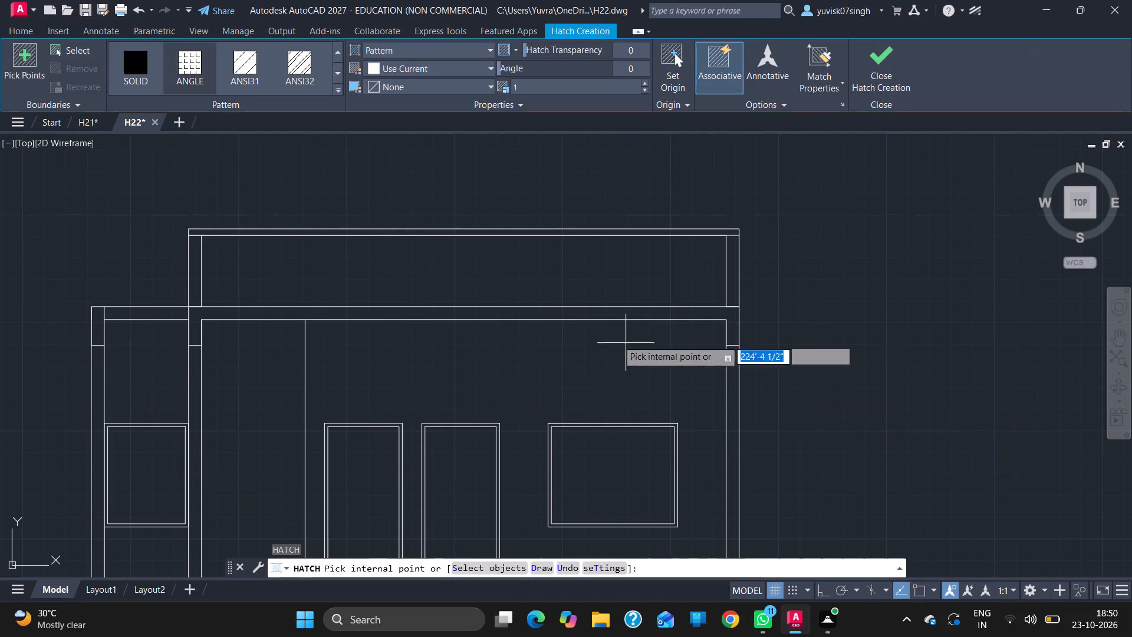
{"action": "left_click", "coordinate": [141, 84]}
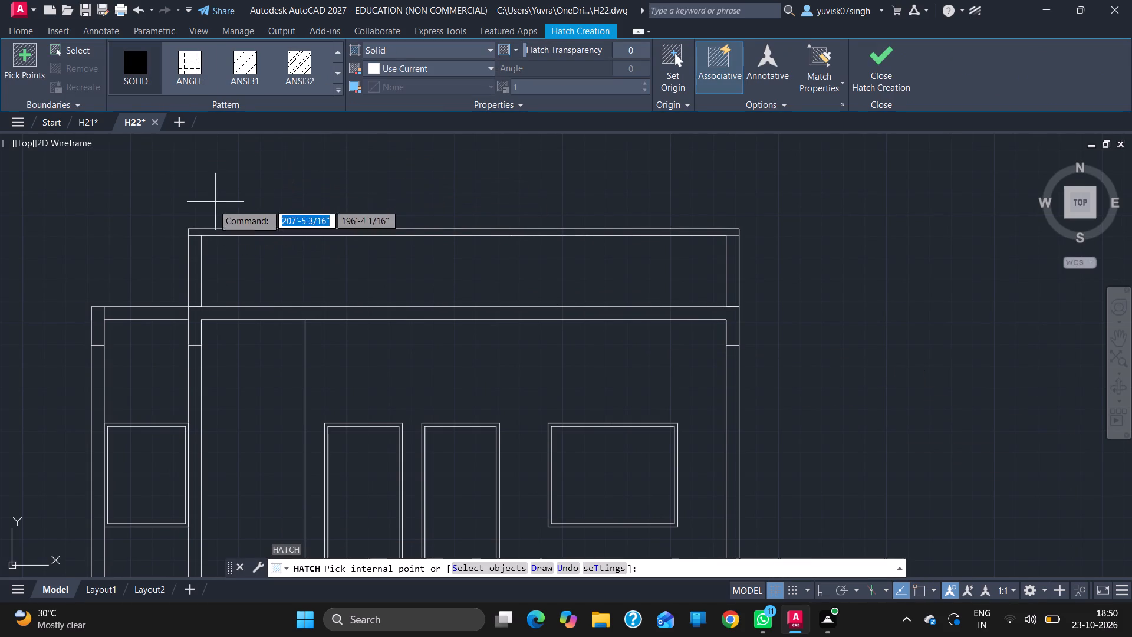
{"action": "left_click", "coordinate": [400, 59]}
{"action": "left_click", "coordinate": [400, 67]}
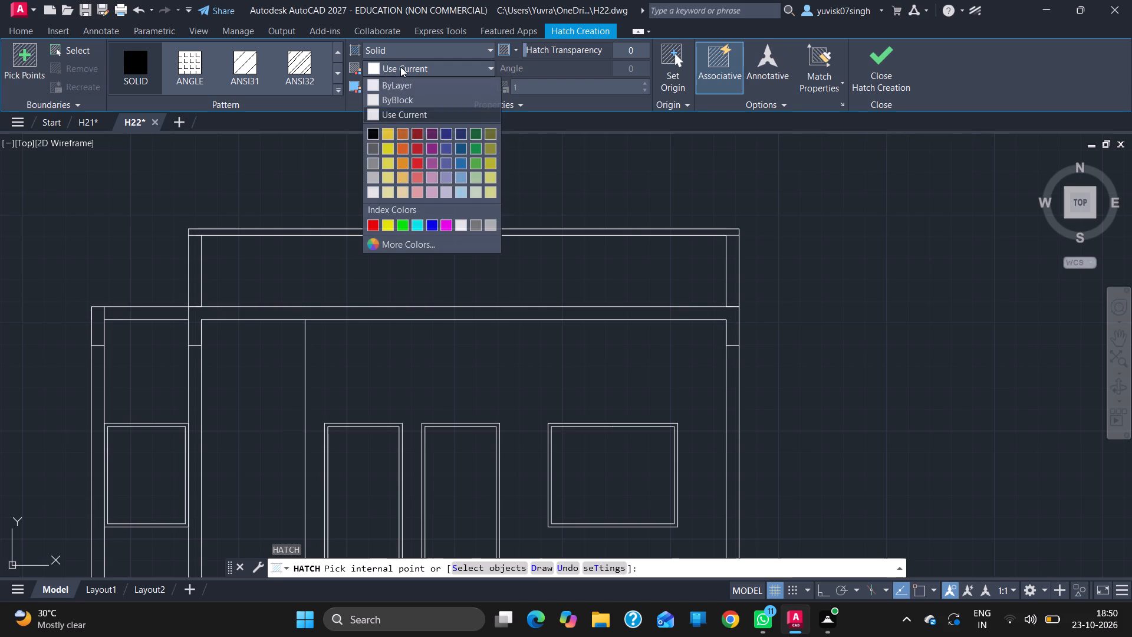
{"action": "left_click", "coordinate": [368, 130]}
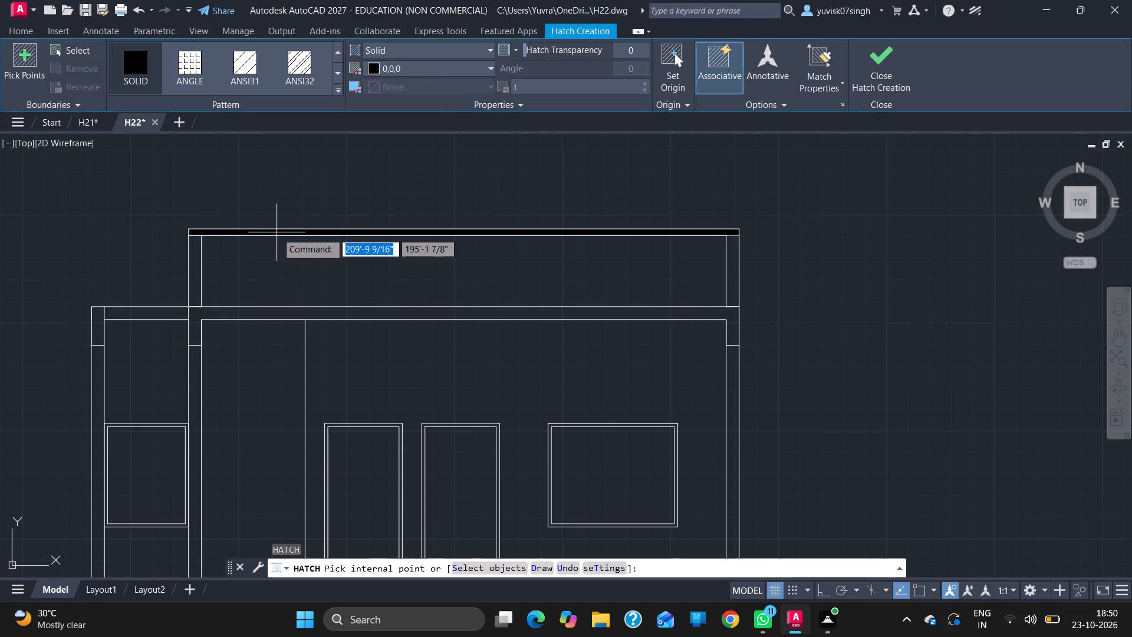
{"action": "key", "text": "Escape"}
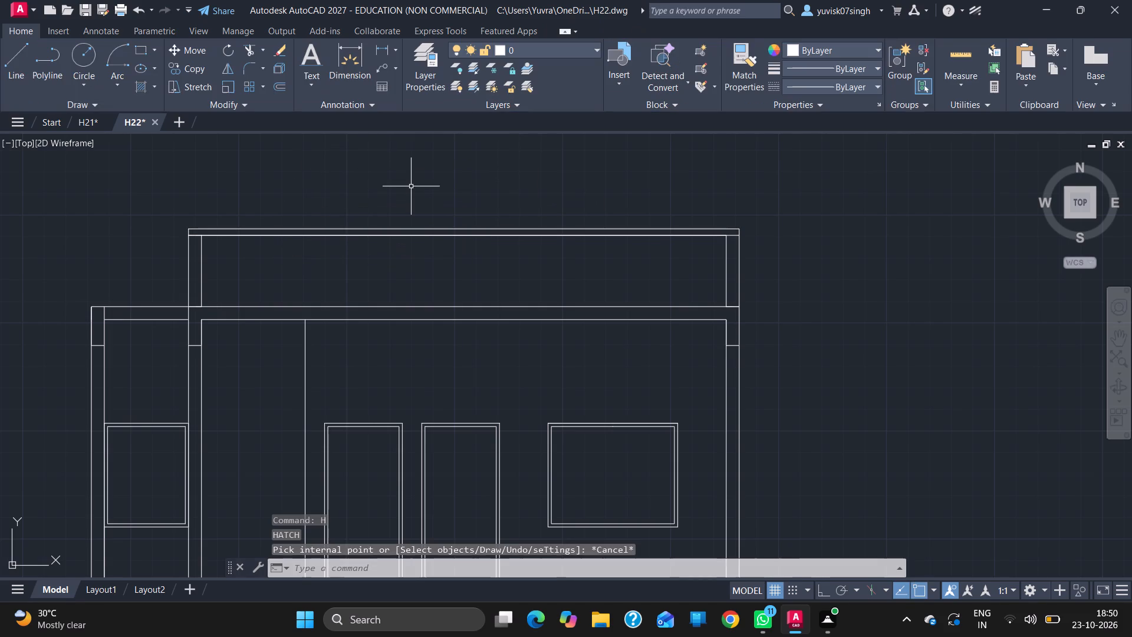
Erase the full-height vertical line beside the two doors in the upper storey.
{"action": "scroll", "coordinate": [504, 261], "scroll_direction": "down", "scroll_amount": 1, "text": "ctrl"}
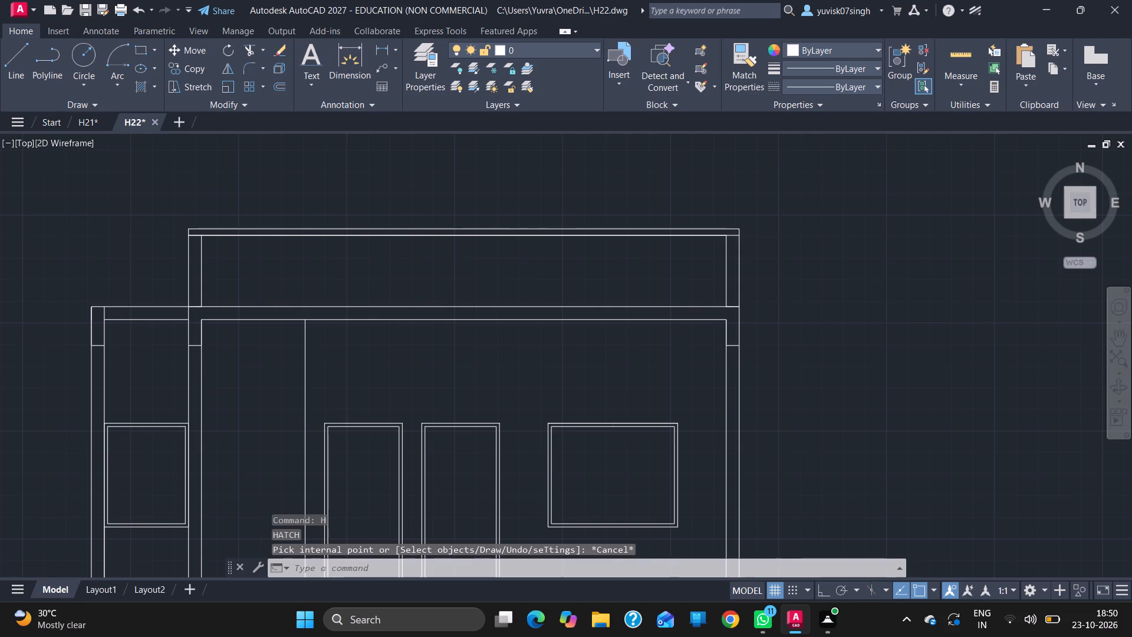
{"action": "scroll", "coordinate": [504, 261], "scroll_direction": "down", "scroll_amount": 1, "text": "ctrl"}
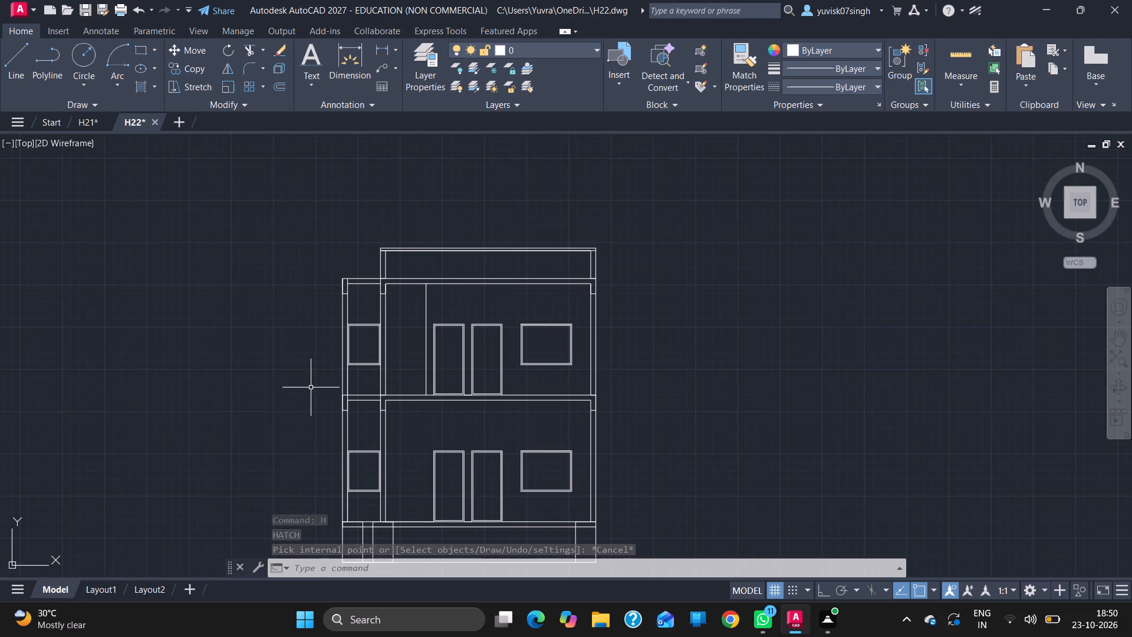
{"action": "left_click", "coordinate": [426, 302]}
{"action": "key", "text": "Delete"}
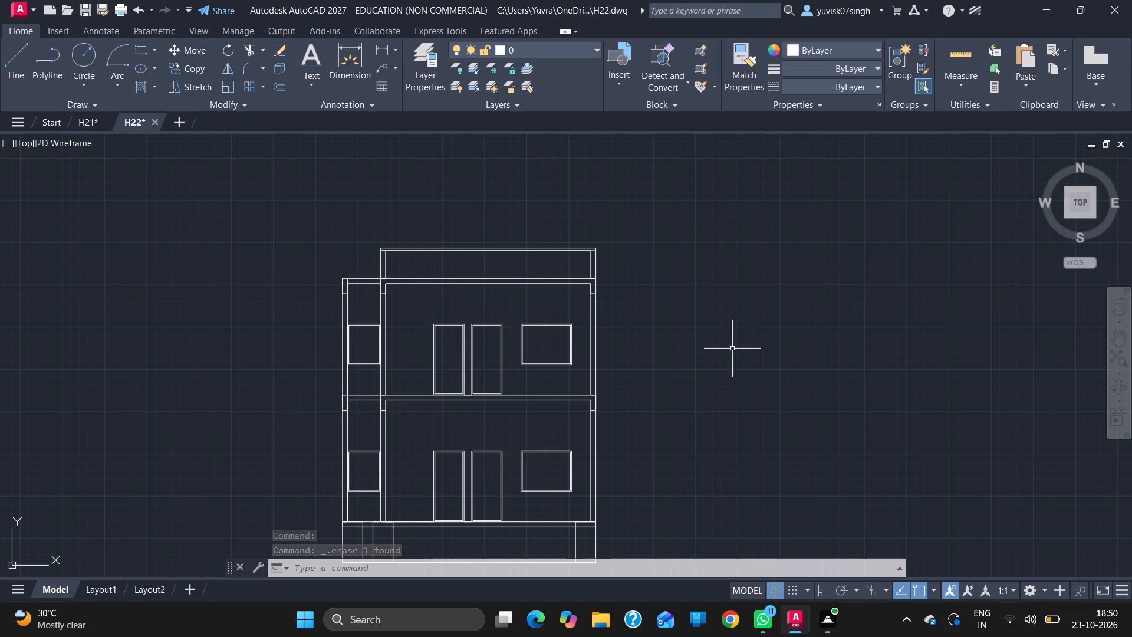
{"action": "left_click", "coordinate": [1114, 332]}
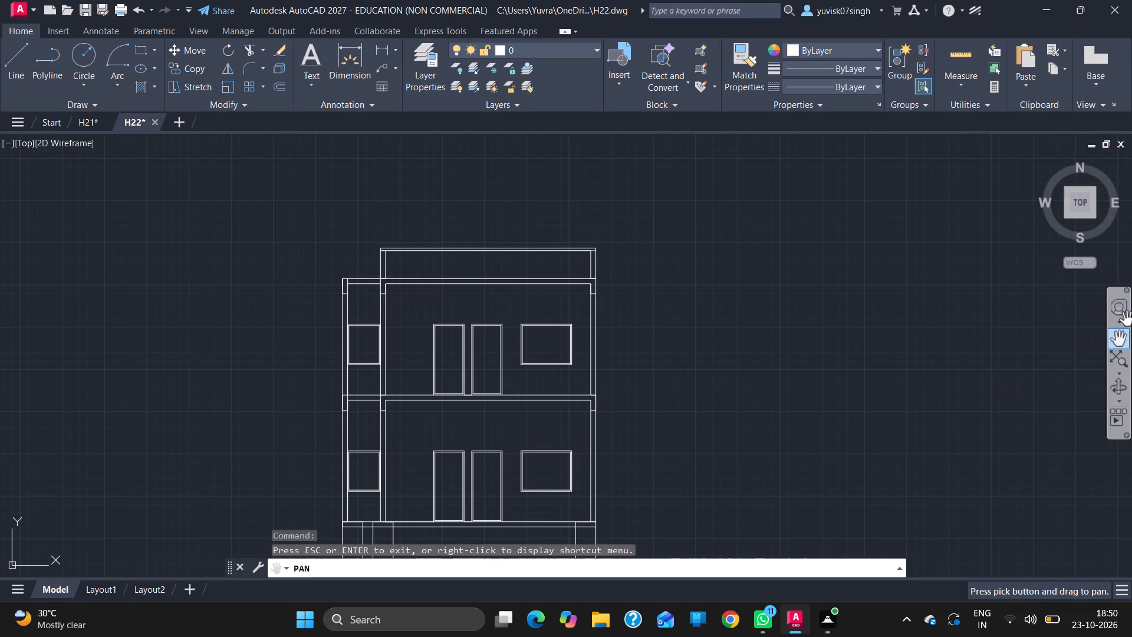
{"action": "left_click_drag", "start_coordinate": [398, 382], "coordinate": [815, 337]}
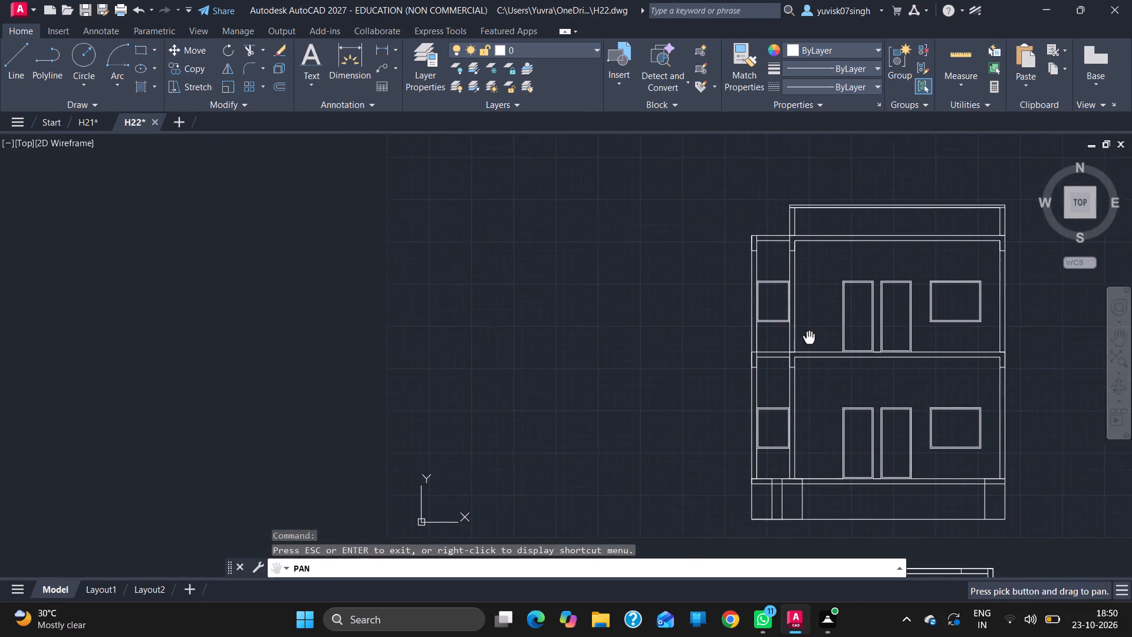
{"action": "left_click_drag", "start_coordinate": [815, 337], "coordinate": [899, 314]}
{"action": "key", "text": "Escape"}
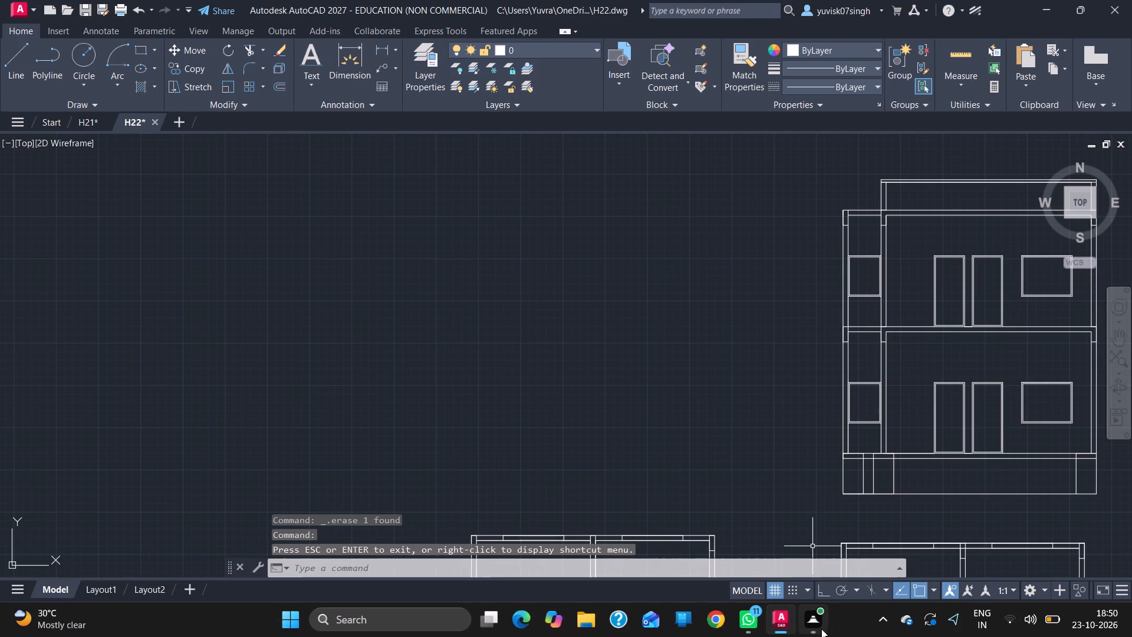
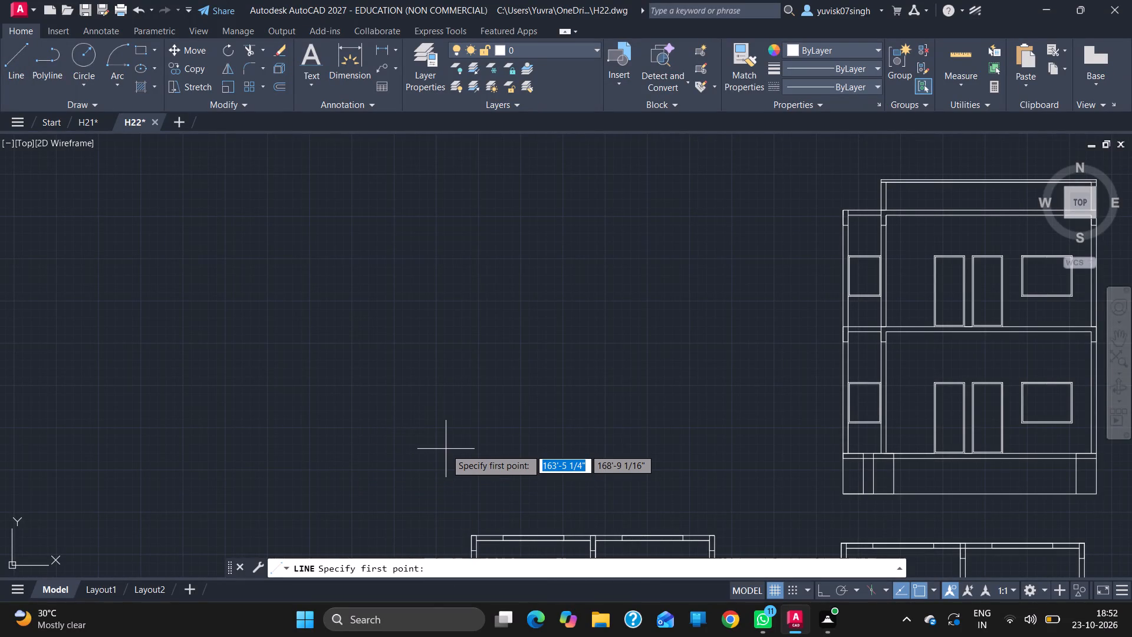
With Ortho on, draw a closed 25' by 3' rectangular outline in the empty area between the two-storey section and the drawing's left side.
{"action": "left_click", "coordinate": [404, 473]}
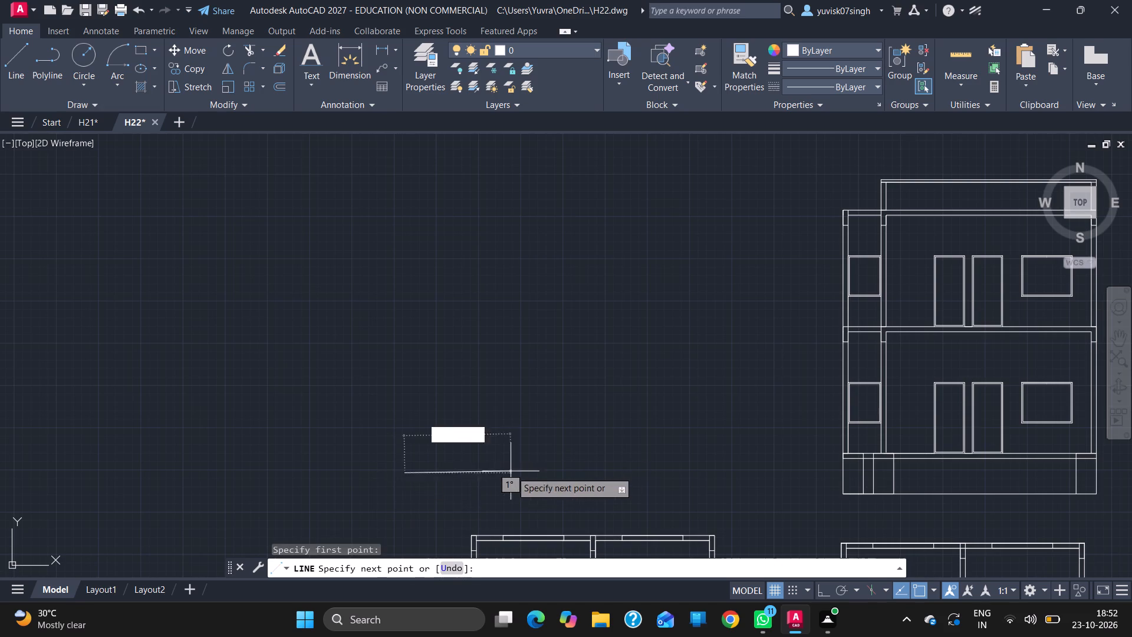
{"action": "left_click", "coordinate": [815, 595]}
{"action": "left_click", "coordinate": [821, 590]}
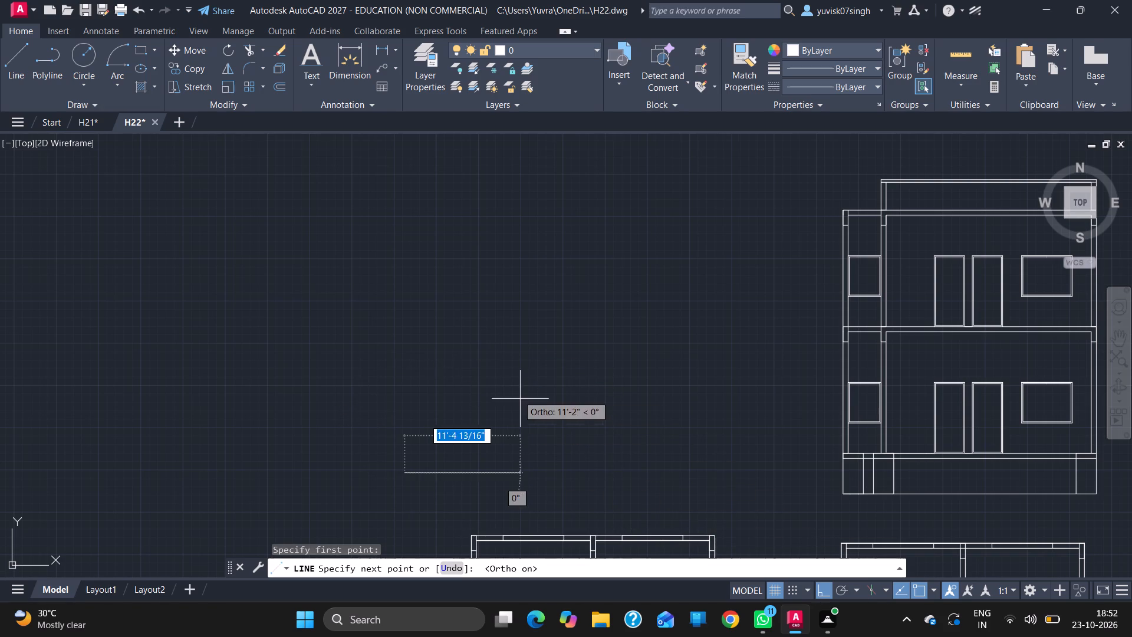
{"action": "type", "text": "25'"}
{"action": "key", "text": "Return"}
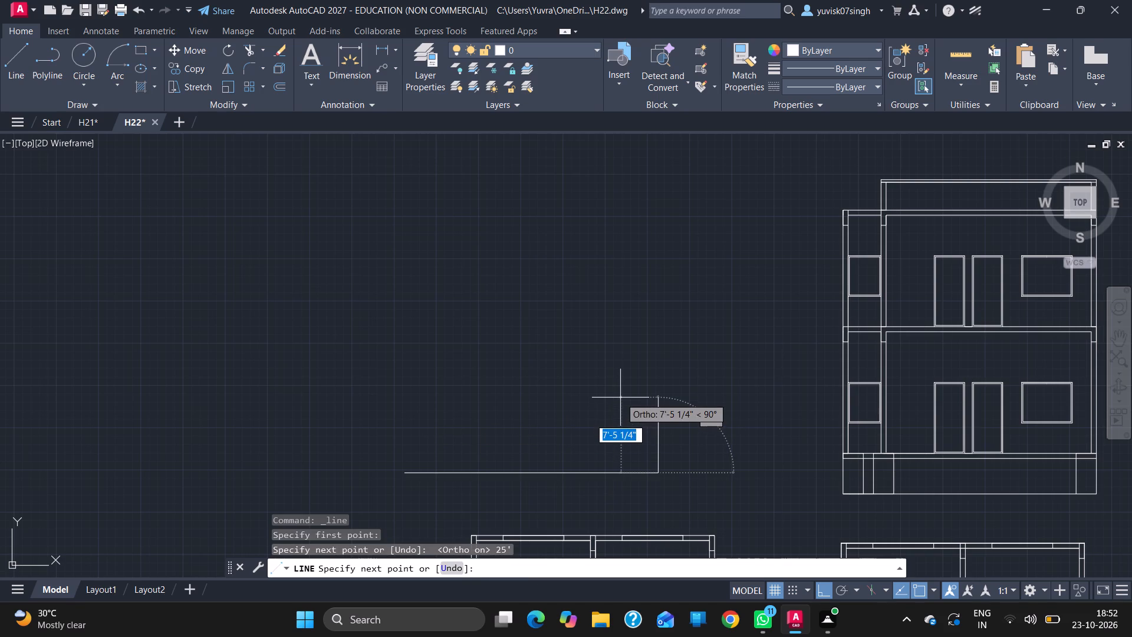
{"action": "type", "text": "3'"}
{"action": "key", "text": "Return"}
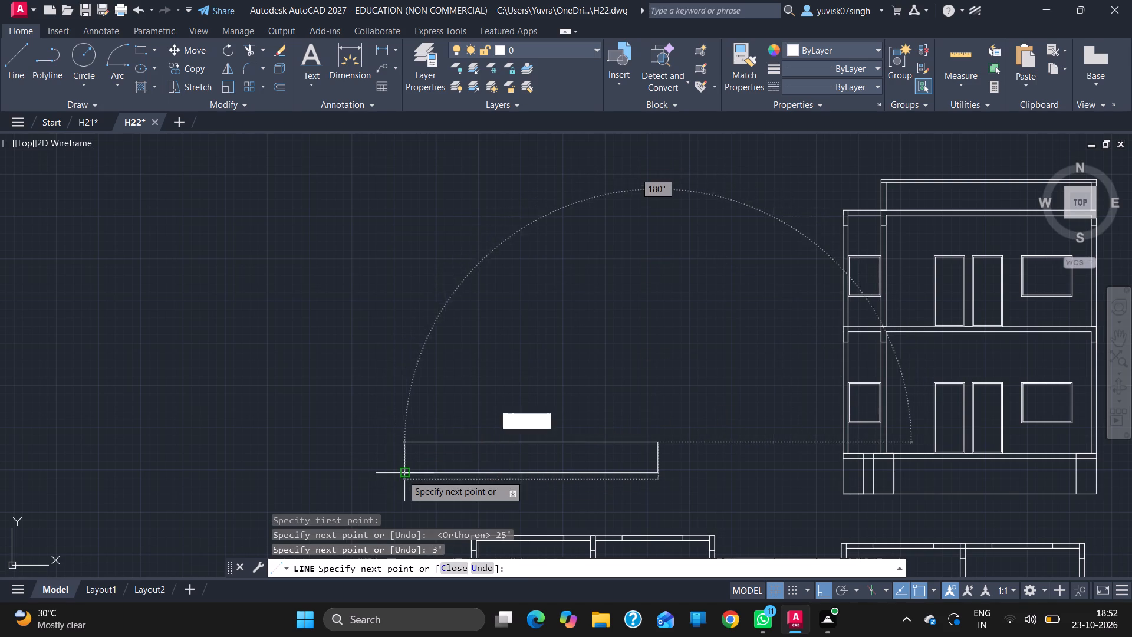
{"action": "left_click", "coordinate": [404, 443]}
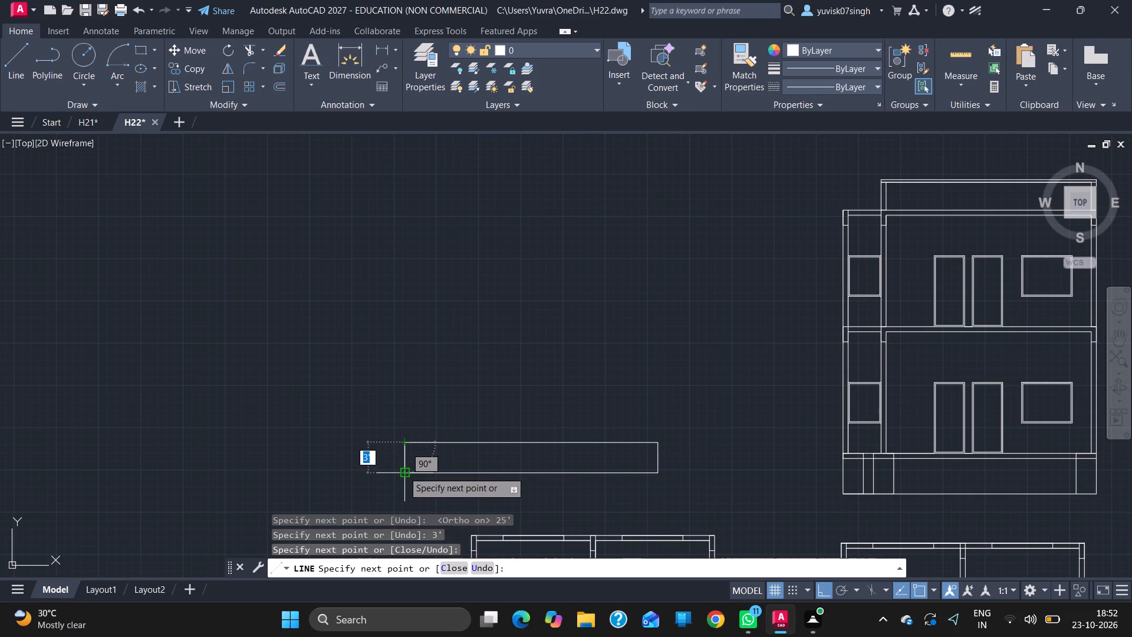
{"action": "left_click", "coordinate": [403, 471]}
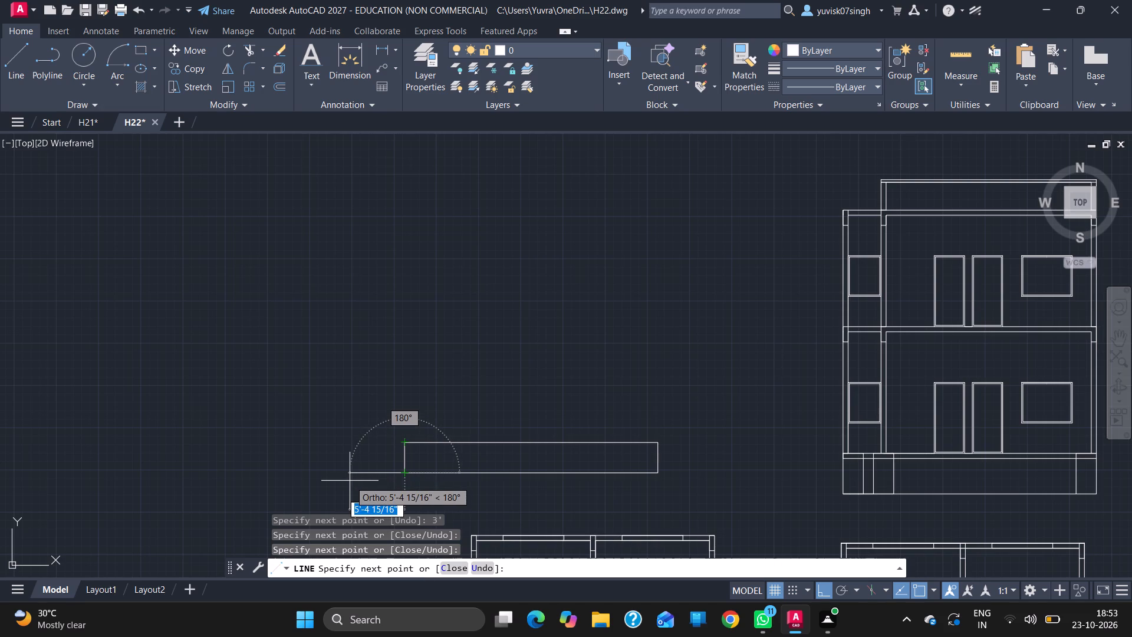
Extend the new outline with a 5' wide, 3' high rectangle on its left end, joining its upper corner.
{"action": "type", "text": "5'"}
{"action": "key", "text": "Return"}
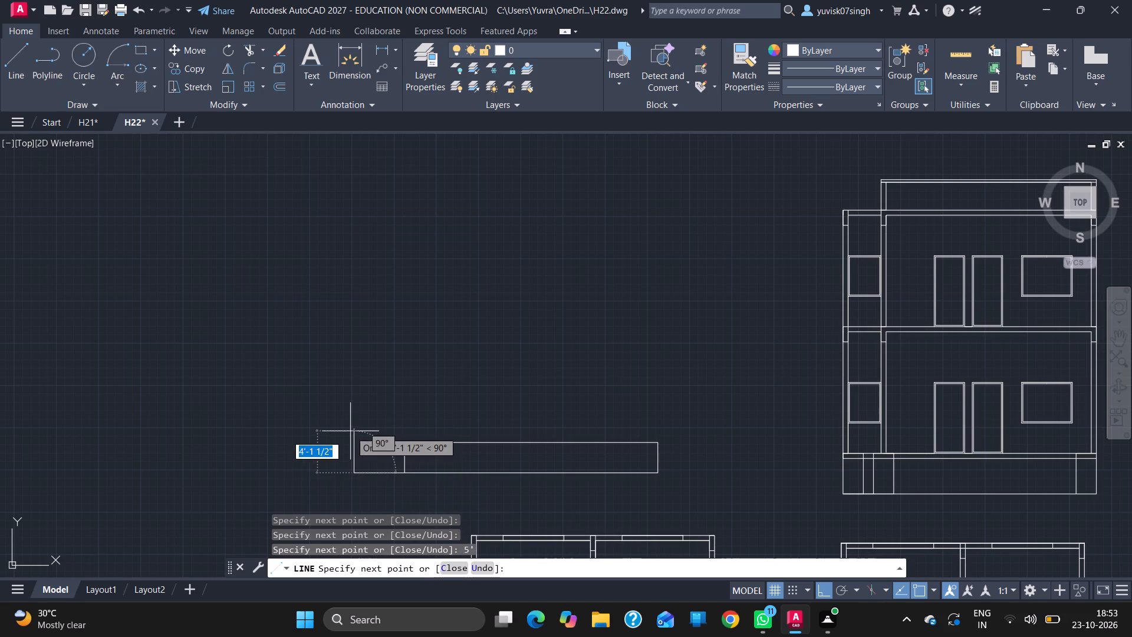
{"action": "key", "text": "3"}
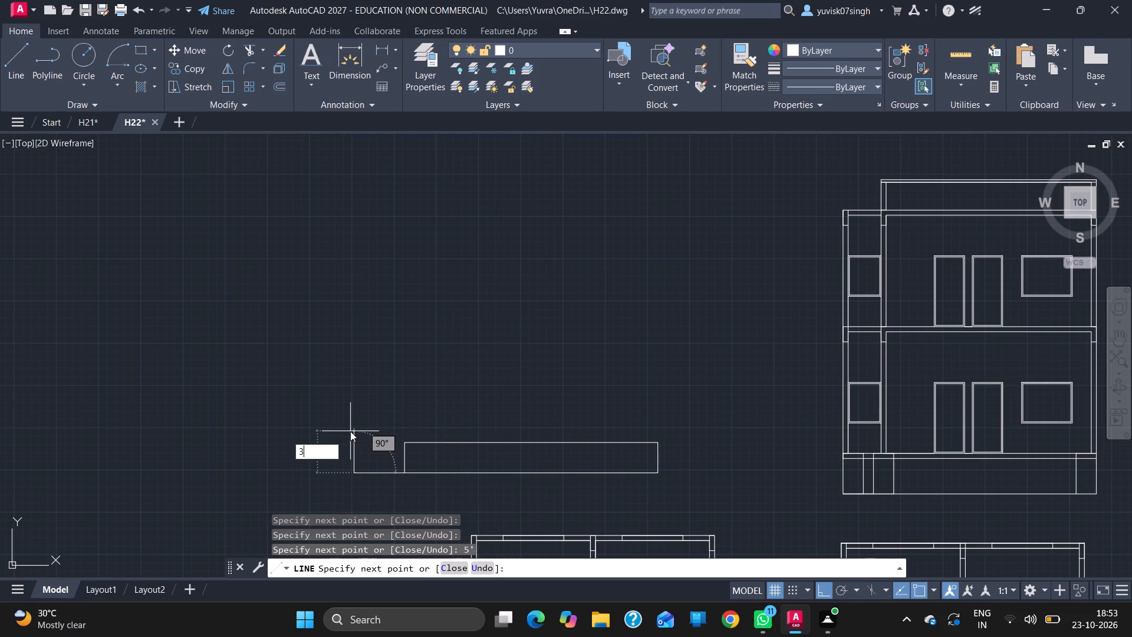
{"action": "key", "text": "apostrophe"}
{"action": "key", "text": "Return"}
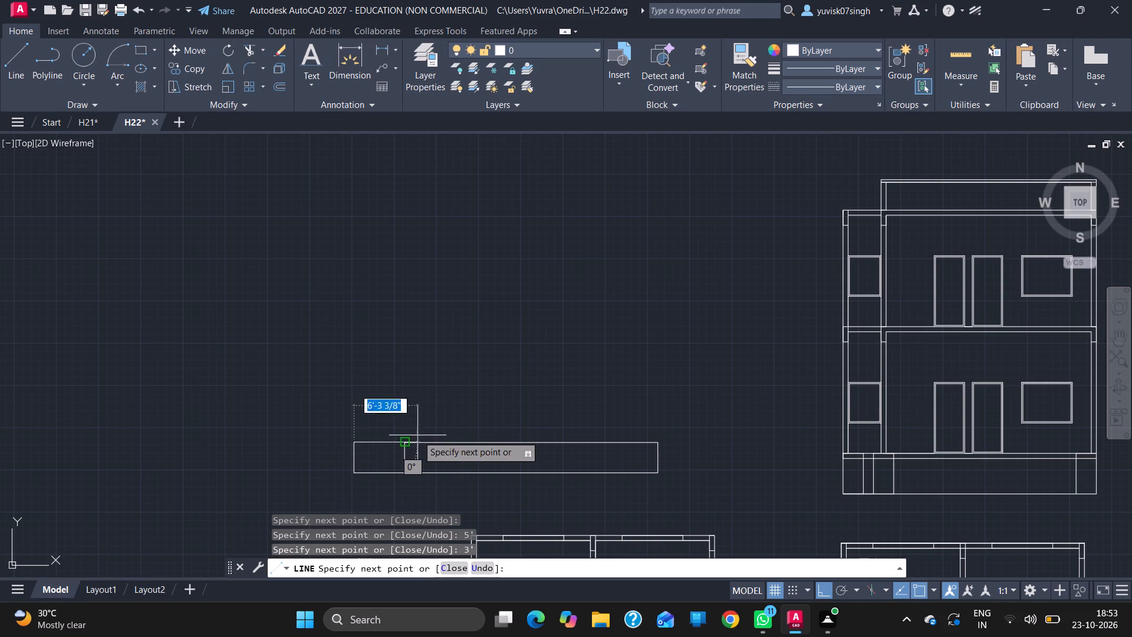
{"action": "left_click", "coordinate": [407, 442]}
{"action": "key", "text": "Escape"}
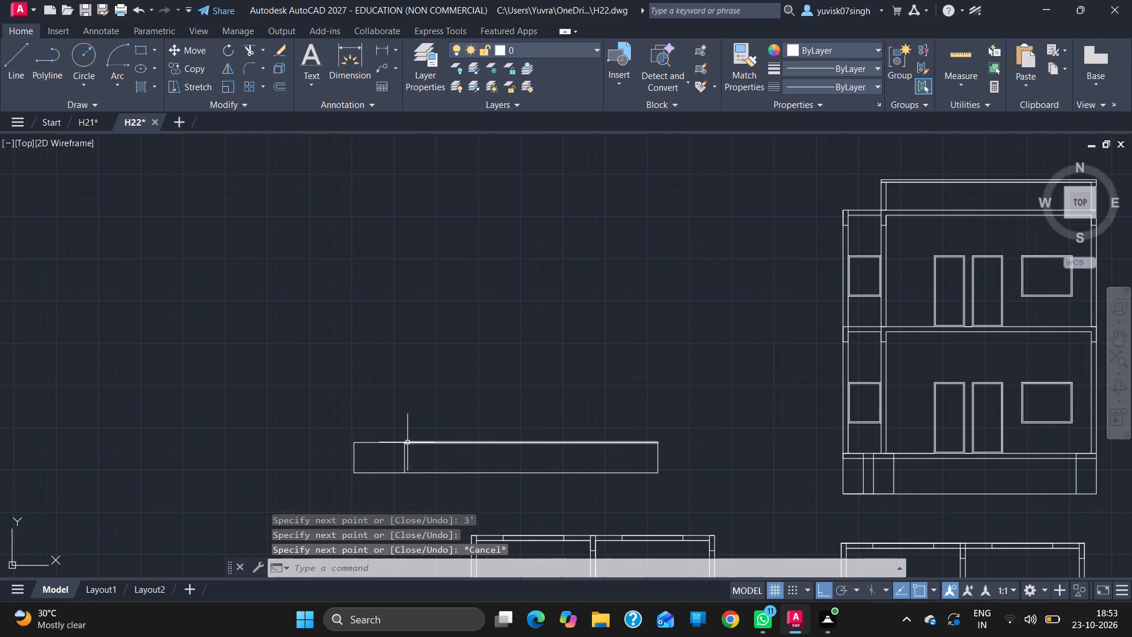
Erase the vertical line dividing the 5' part from the 25' part of the base outline.
{"action": "left_click", "coordinate": [405, 456]}
{"action": "key", "text": "Delete"}
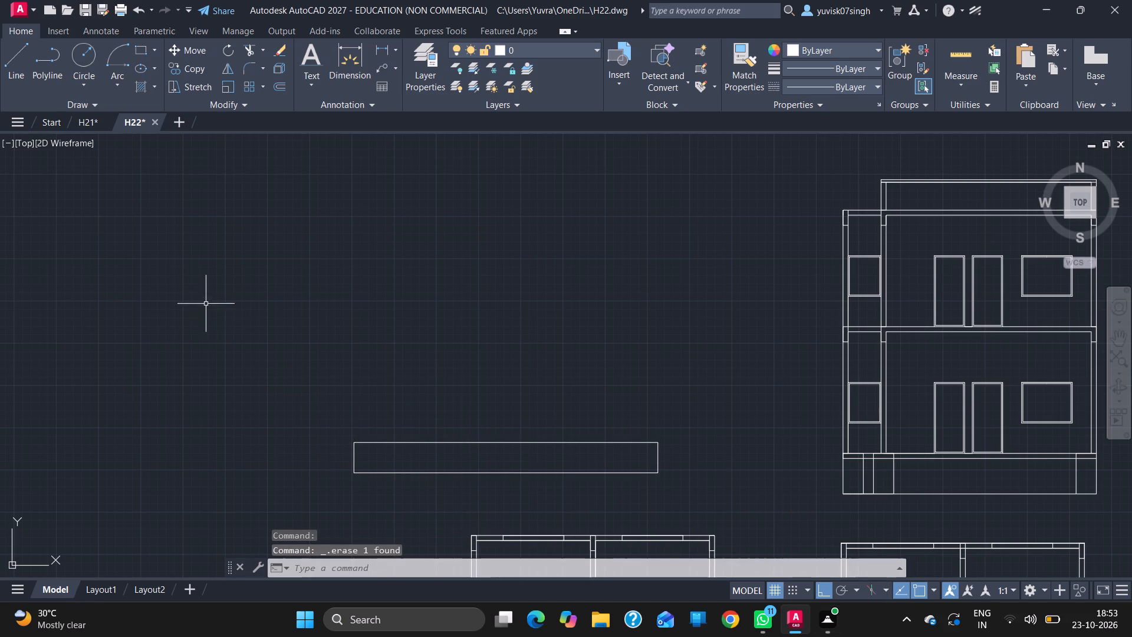
Start a new line for the drawing above the base outline.
{"action": "left_click", "coordinate": [6, 50]}
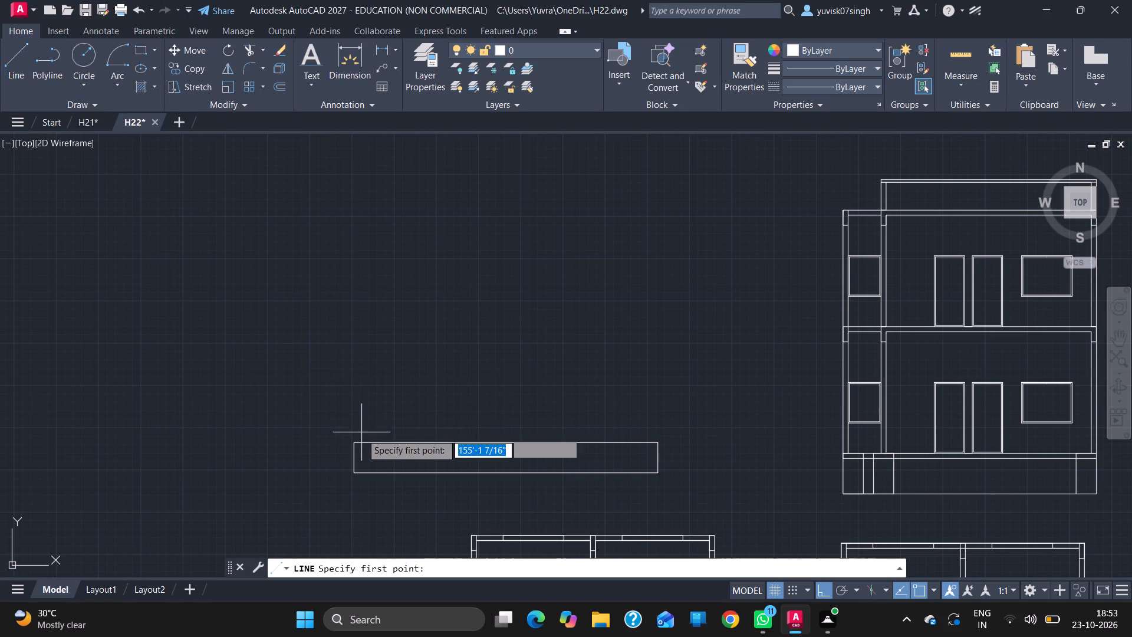
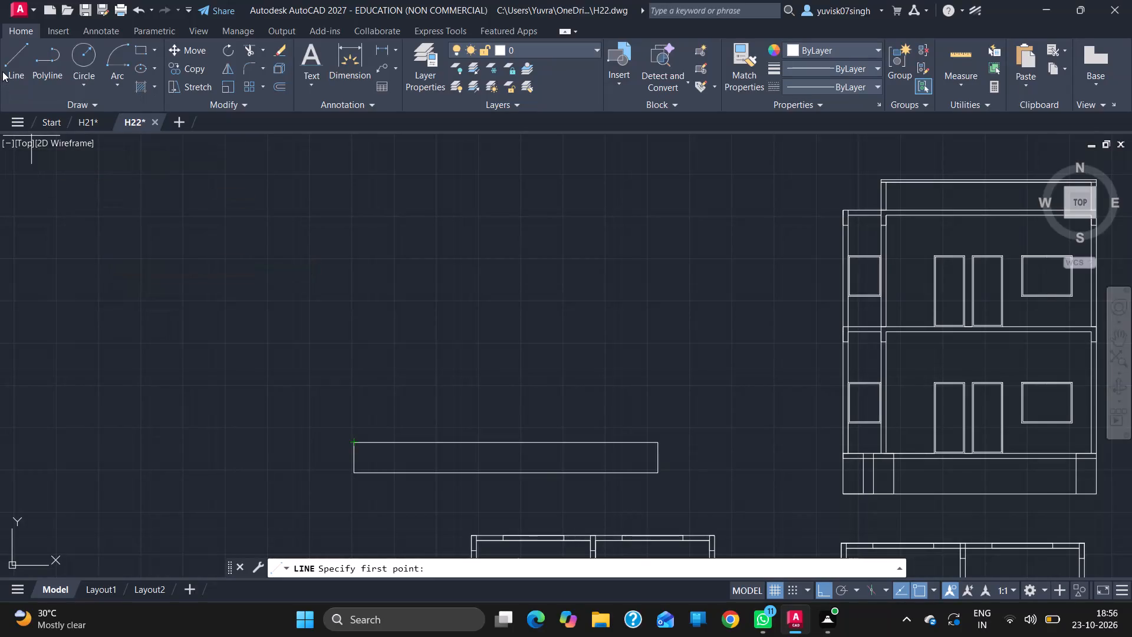
Draw a 12' high storey outline on the base, starting 1' in from its left corner and ending at its right corner.
{"action": "left_click", "coordinate": [5, 69]}
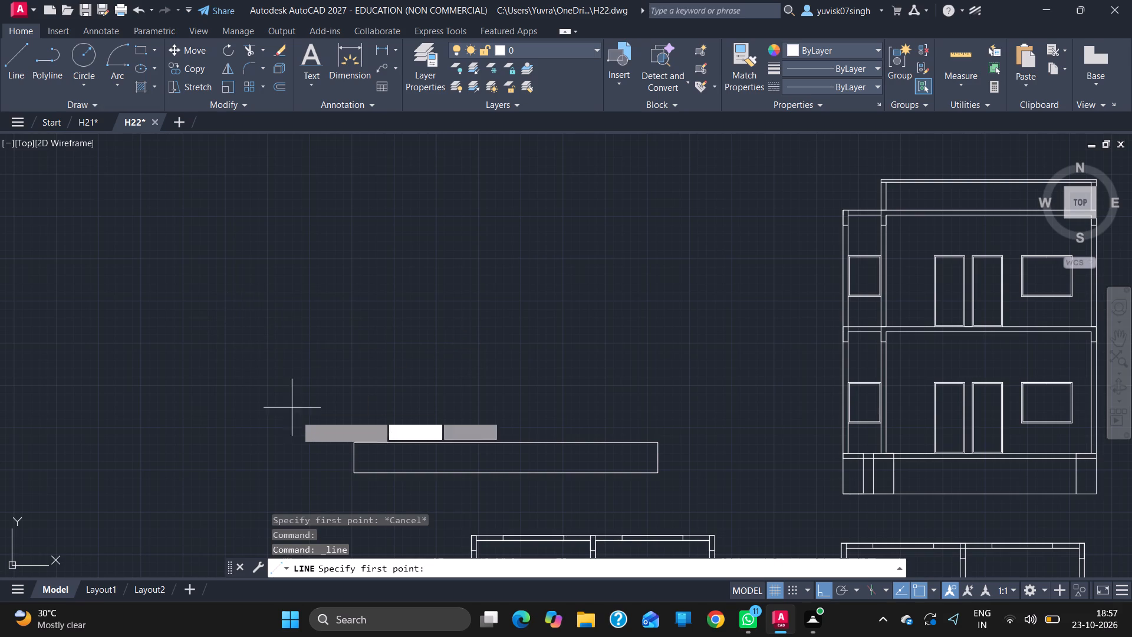
{"action": "left_click", "coordinate": [351, 442]}
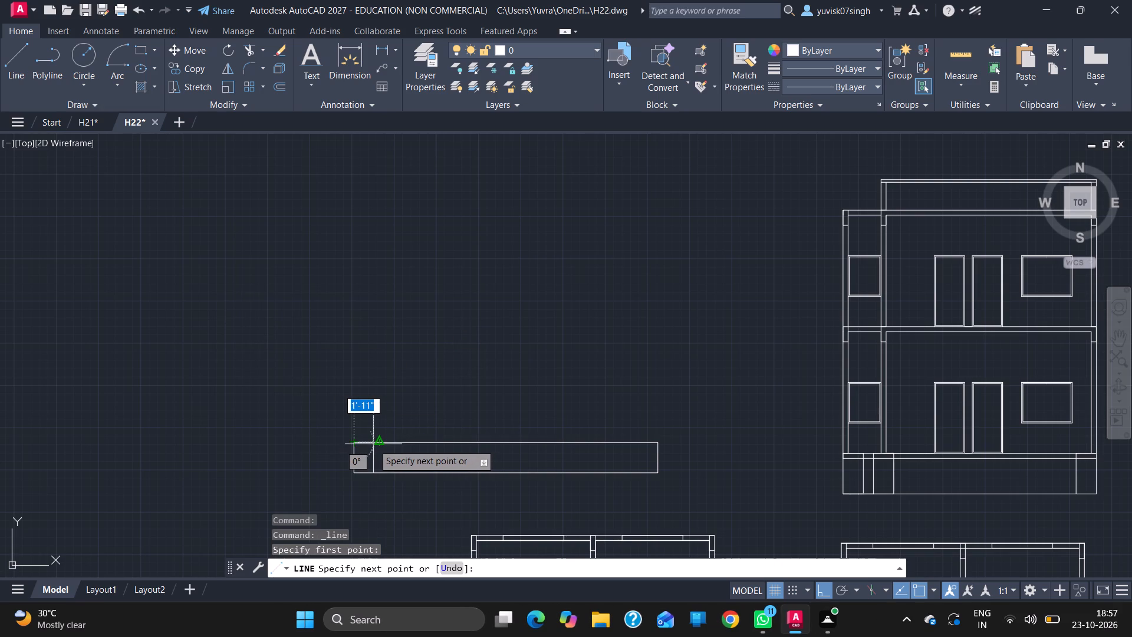
{"action": "scroll", "coordinate": [373, 444], "scroll_direction": "up", "scroll_amount": 4, "text": "ctrl"}
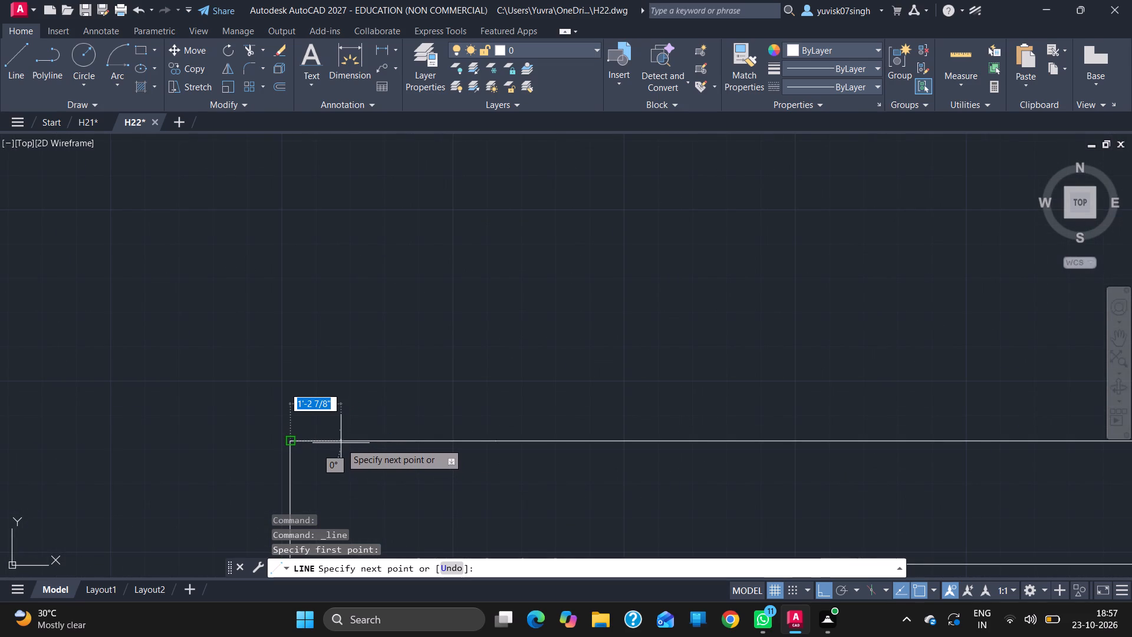
{"action": "type", "text": "1'"}
{"action": "key", "text": "Return"}
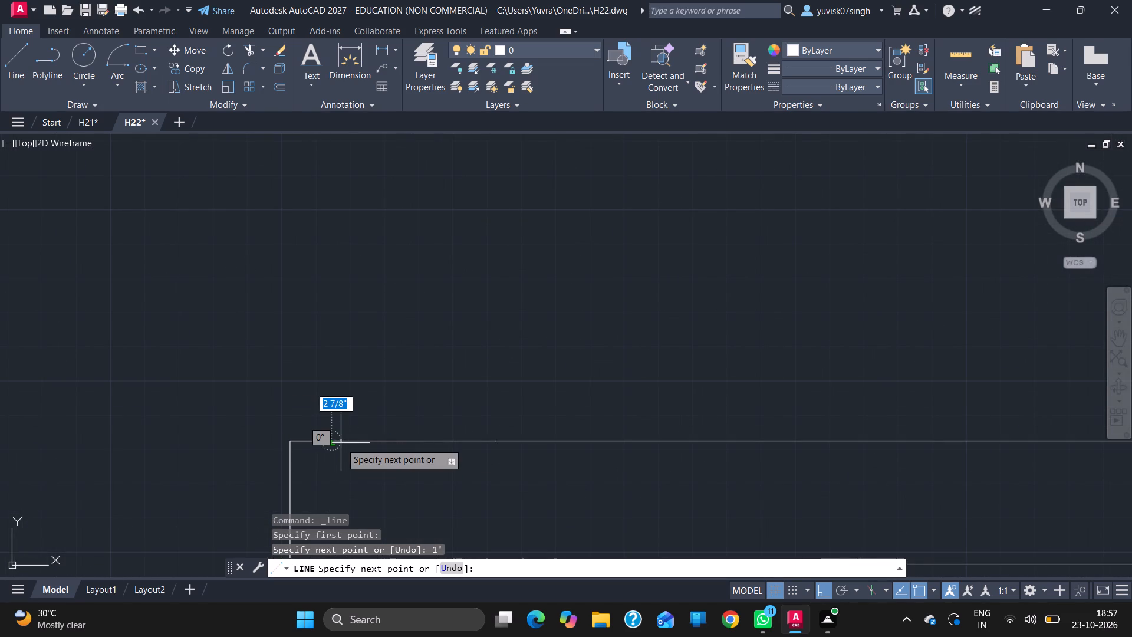
{"action": "scroll", "coordinate": [341, 443], "scroll_direction": "down", "scroll_amount": 1, "text": "ctrl"}
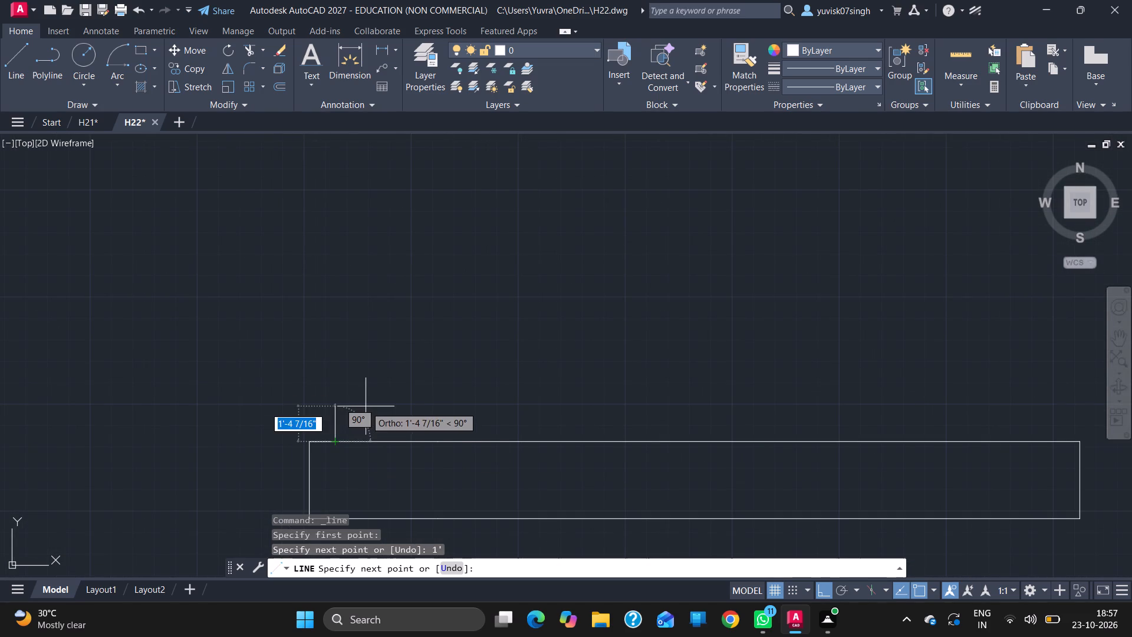
{"action": "type", "text": "12"}
{"action": "key", "text": "apostrophe"}
{"action": "key", "text": "Return"}
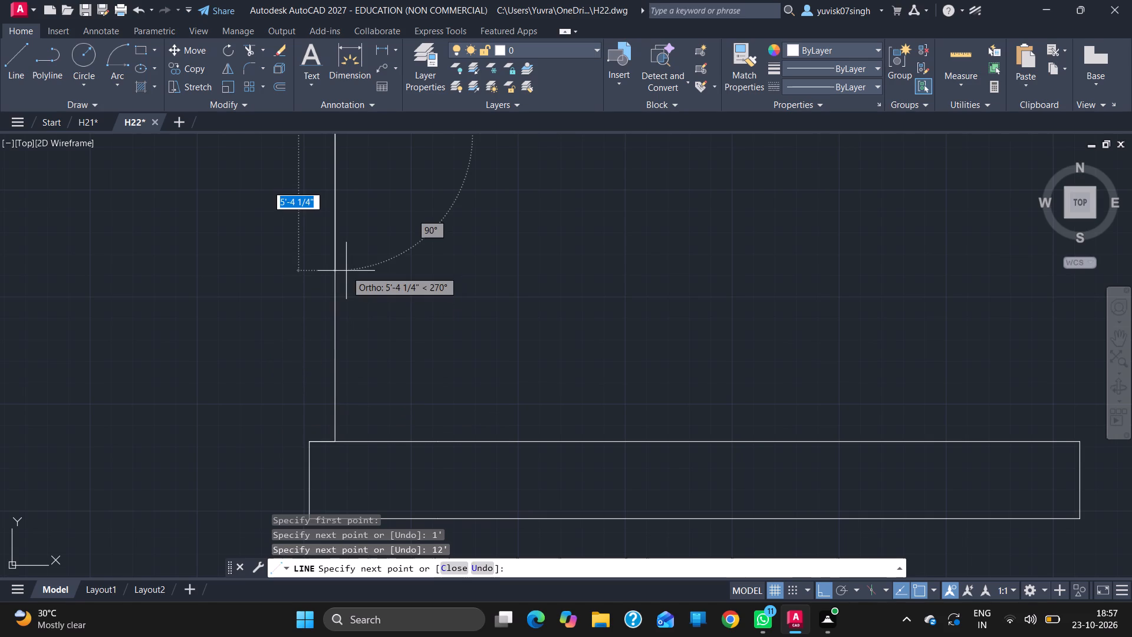
{"action": "scroll", "coordinate": [346, 271], "scroll_direction": "down", "scroll_amount": 4, "text": "ctrl"}
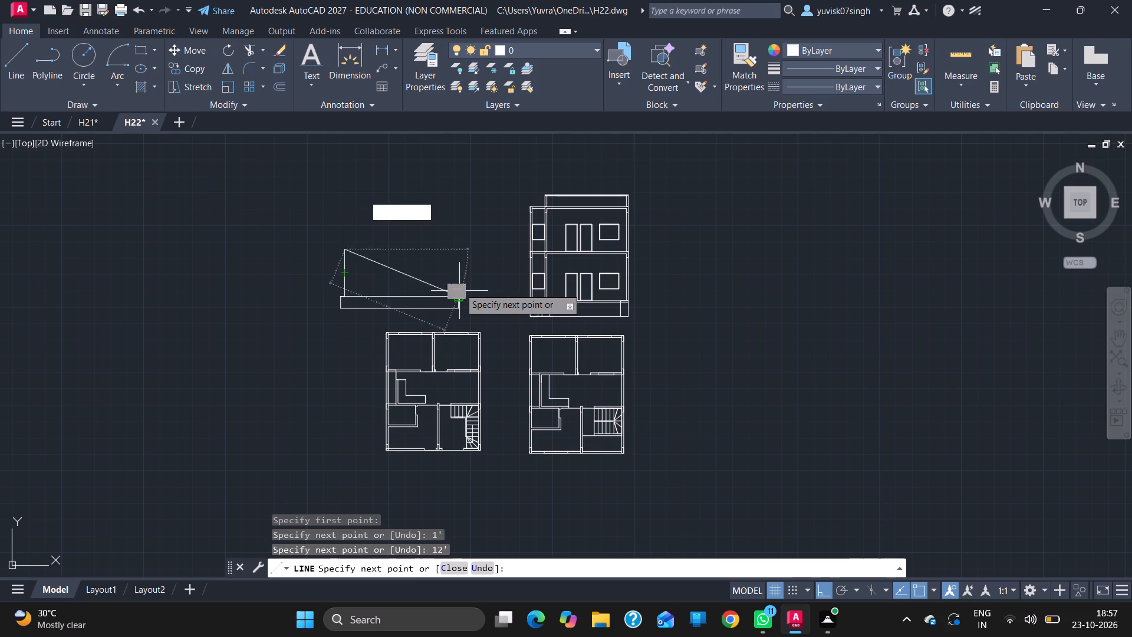
{"action": "left_click", "coordinate": [459, 248]}
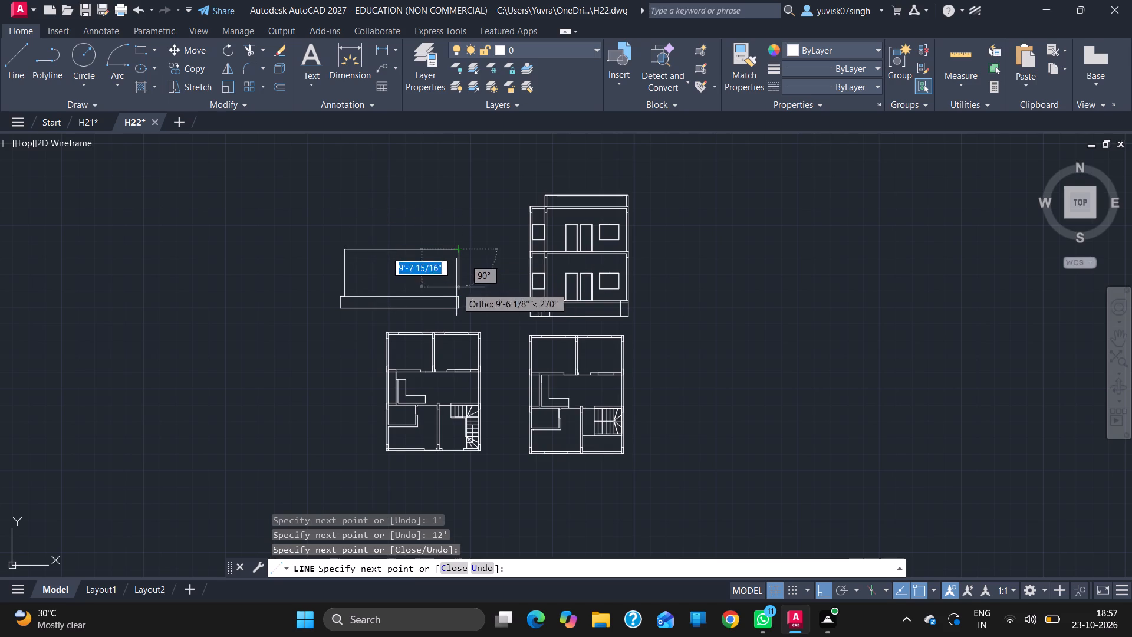
{"action": "left_click", "coordinate": [458, 293]}
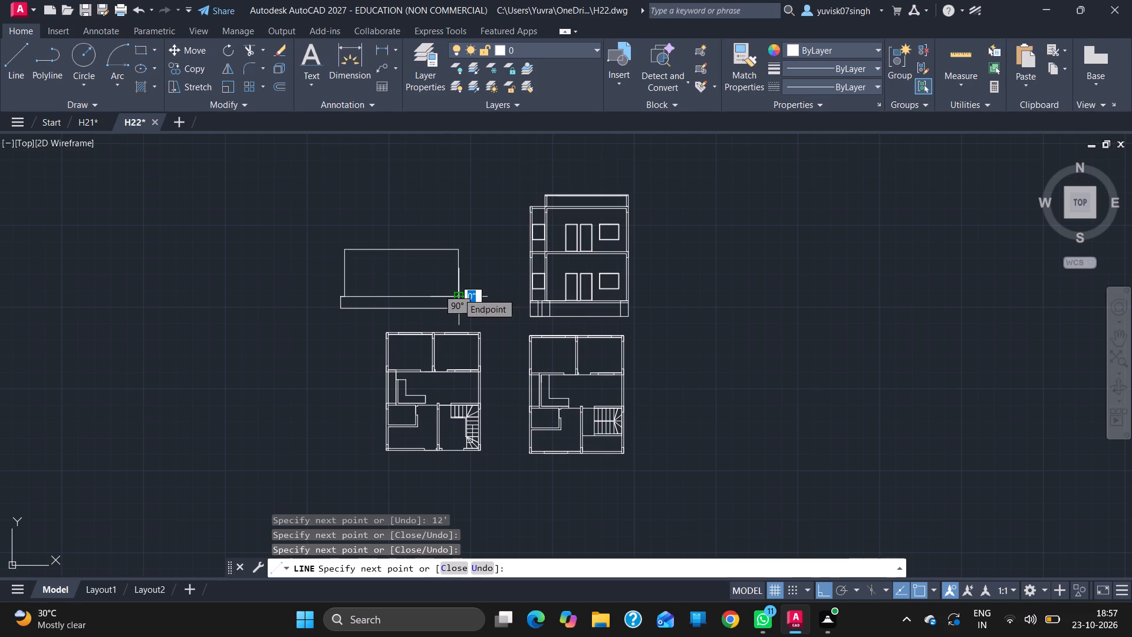
{"action": "key", "text": "Escape"}
Draw a 3' high, 6' wide rectangle inside the storey outline, standing on the base against the left wall.
{"action": "left_click", "coordinate": [17, 82]}
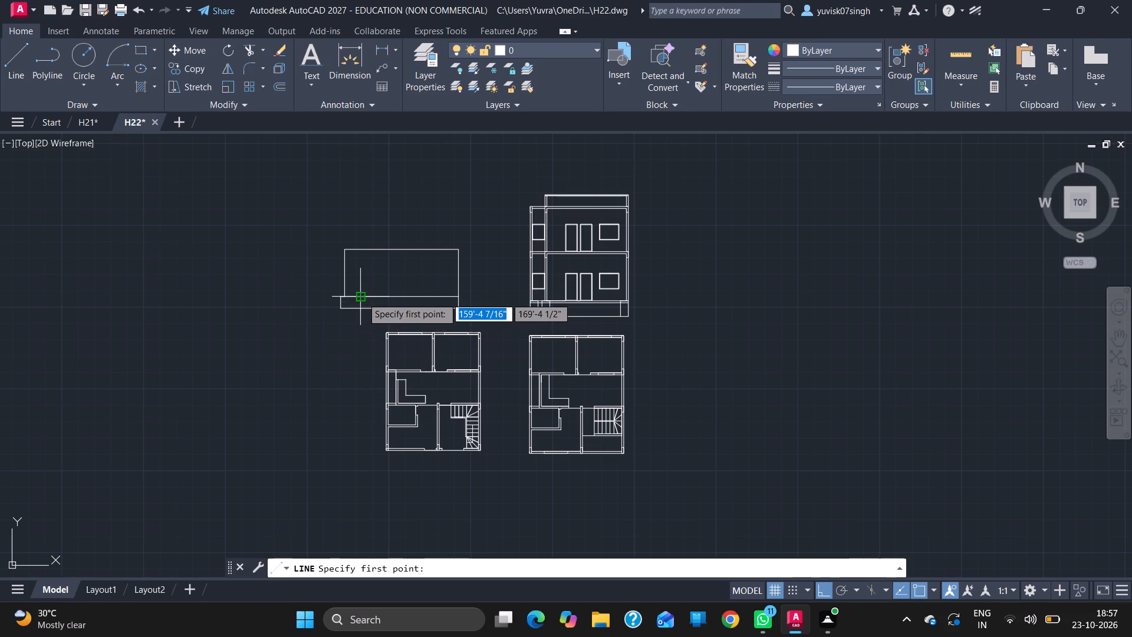
{"action": "scroll", "coordinate": [362, 297], "scroll_direction": "up", "scroll_amount": 1, "text": "ctrl"}
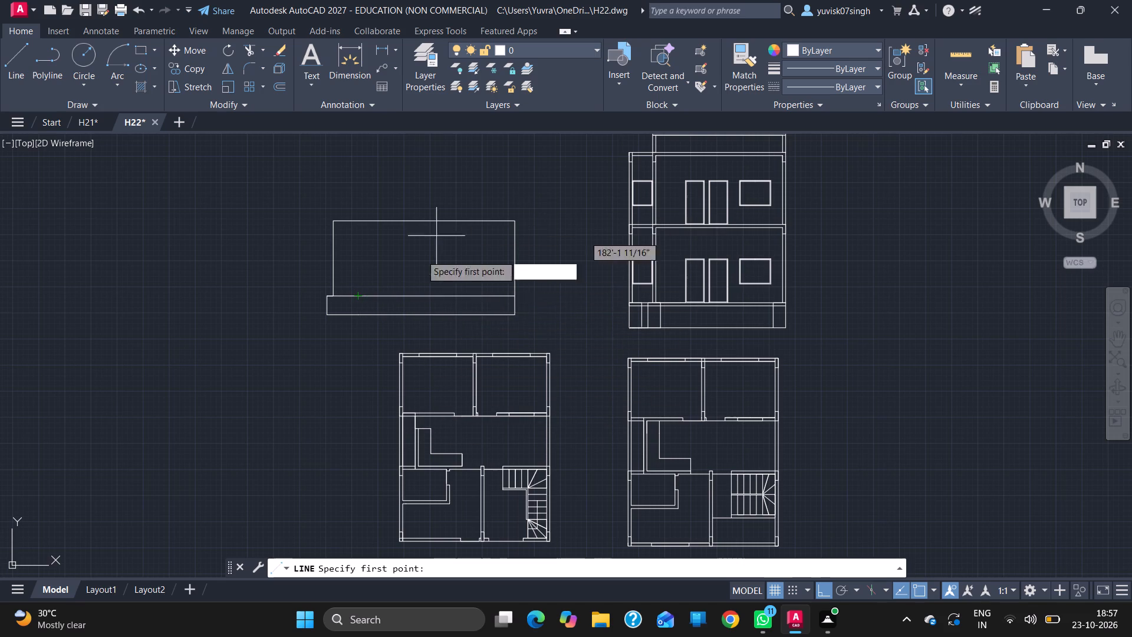
{"action": "scroll", "coordinate": [351, 299], "scroll_direction": "up", "scroll_amount": 2, "text": "ctrl"}
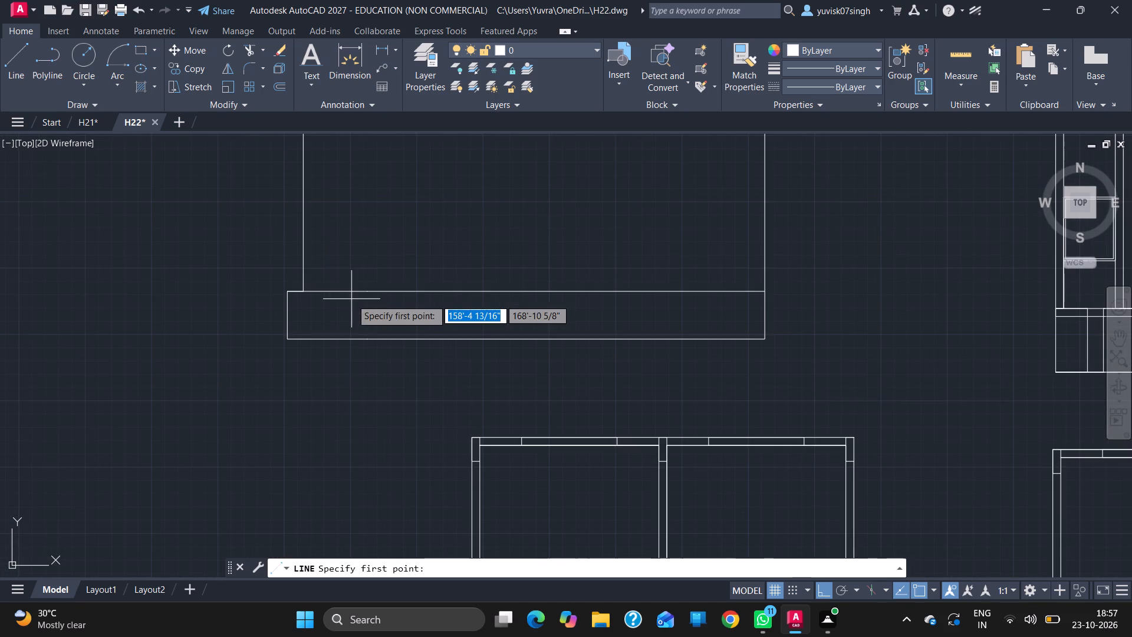
{"action": "left_click_drag", "start_coordinate": [303, 288], "coordinate": [291, 218]}
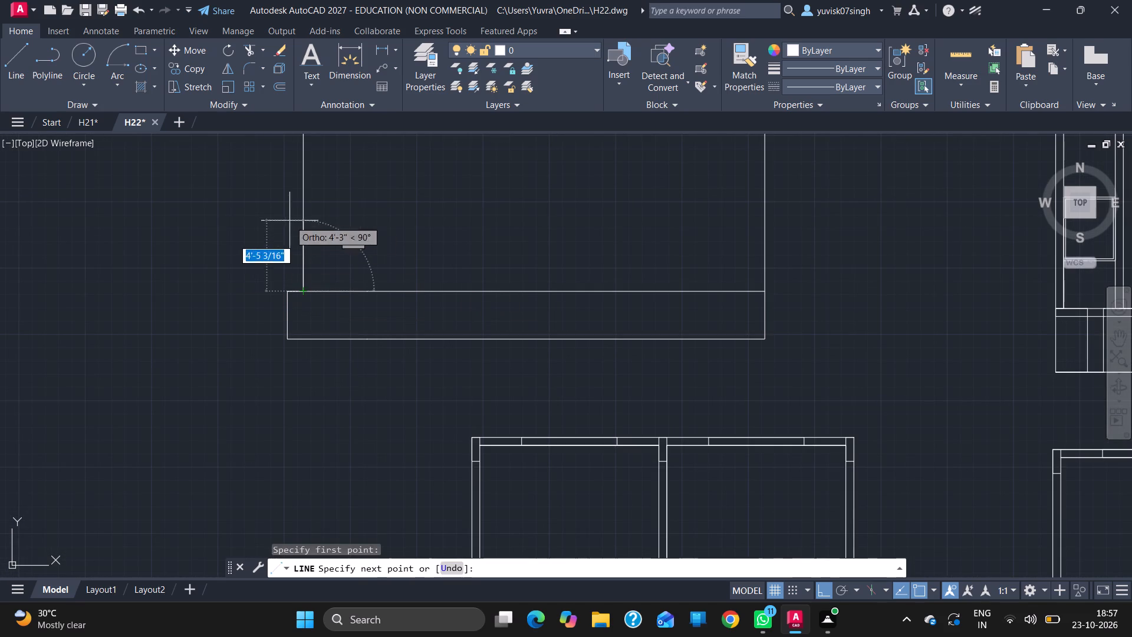
{"action": "left_click_drag", "start_coordinate": [291, 218], "coordinate": [295, 214]}
{"action": "type", "text": "3'"}
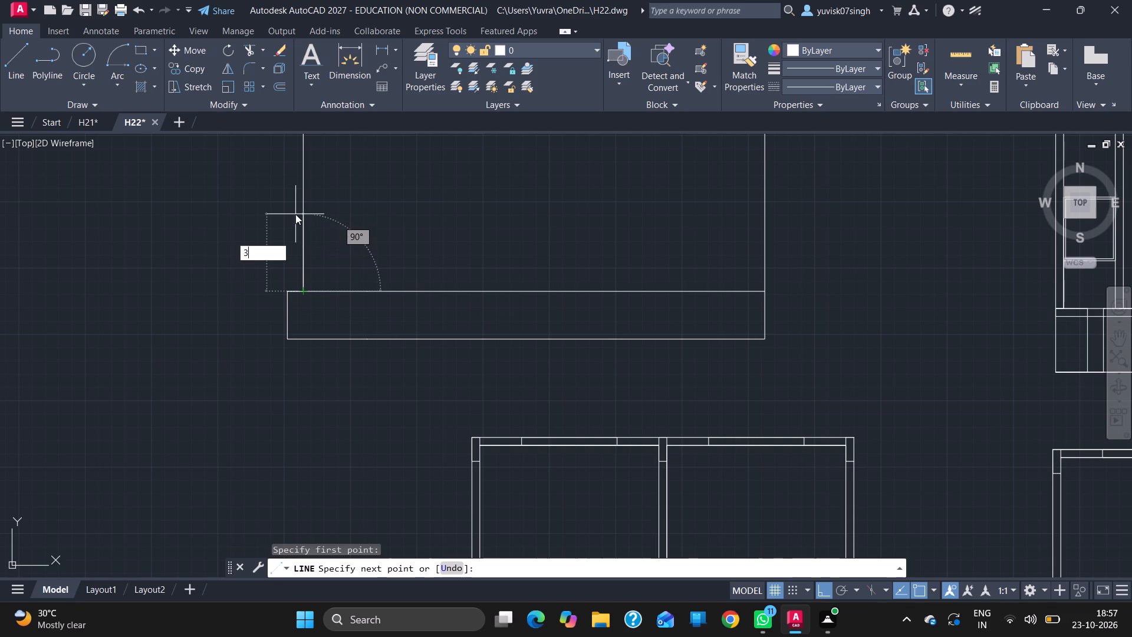
{"action": "key", "text": "Return"}
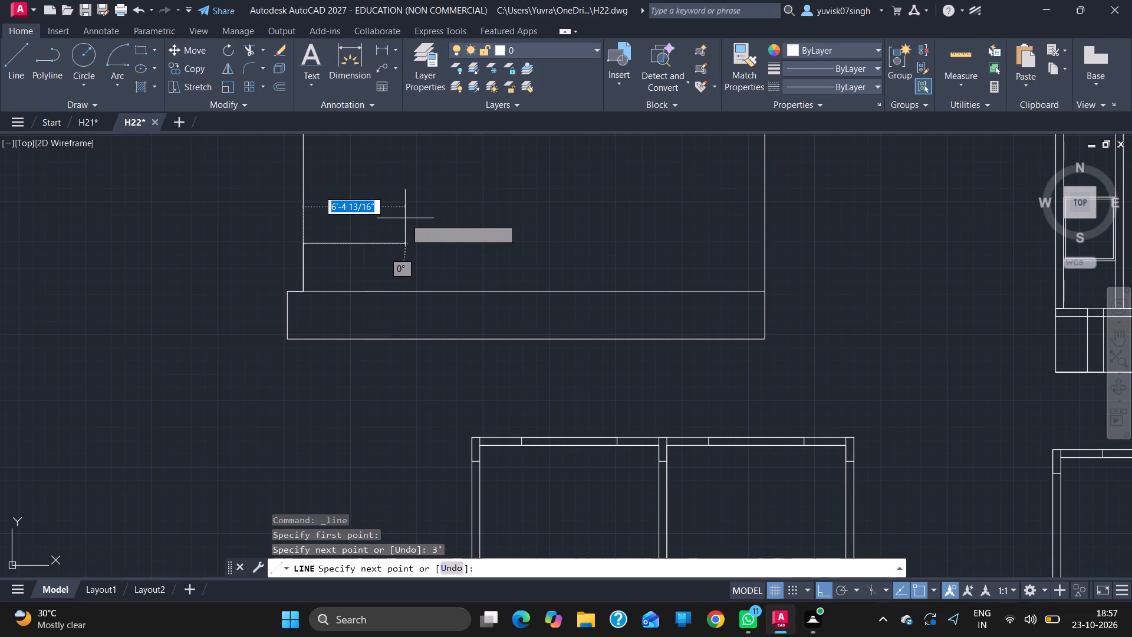
{"action": "type", "text": "5'"}
{"action": "key", "text": "Return"}
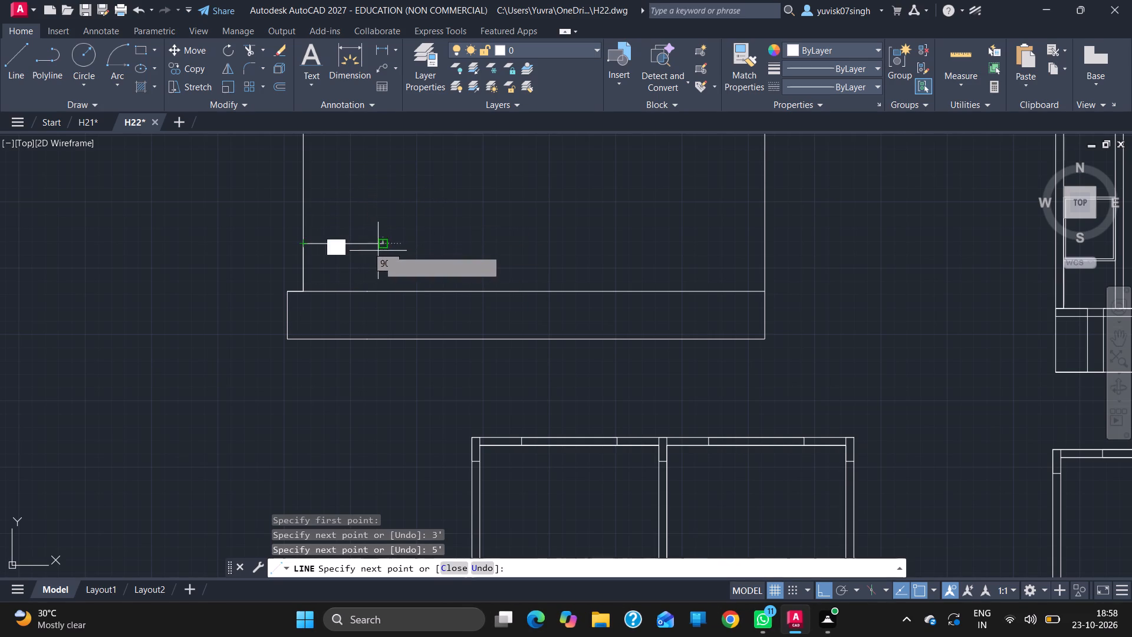
{"action": "type", "text": "1'"}
{"action": "key", "text": "Return"}
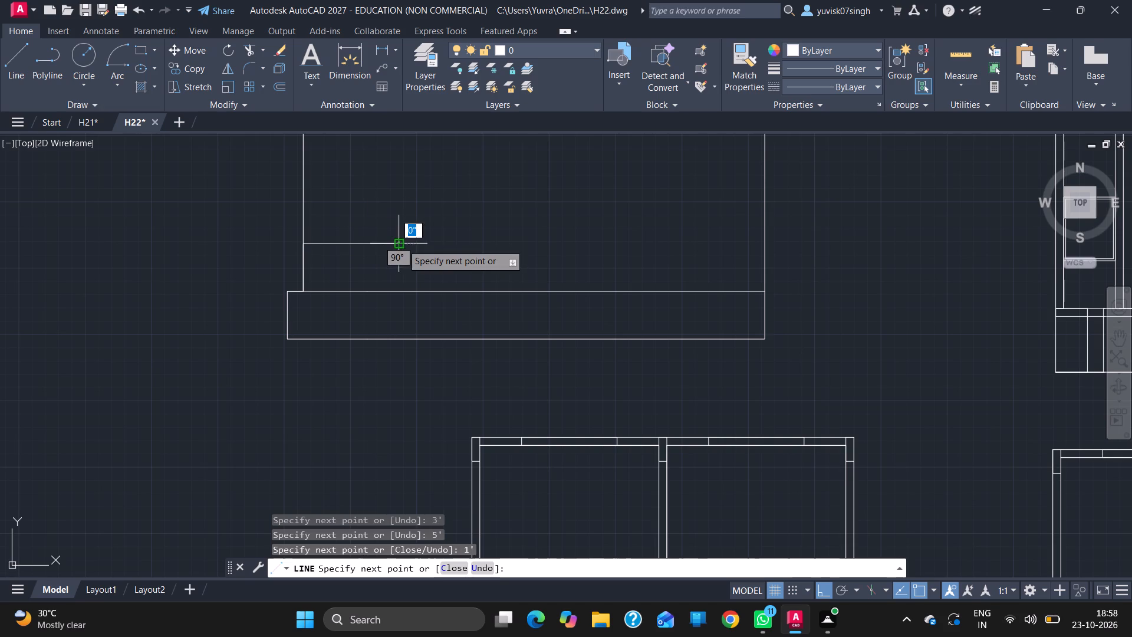
{"action": "left_click", "coordinate": [399, 287]}
{"action": "key", "text": "Escape"}
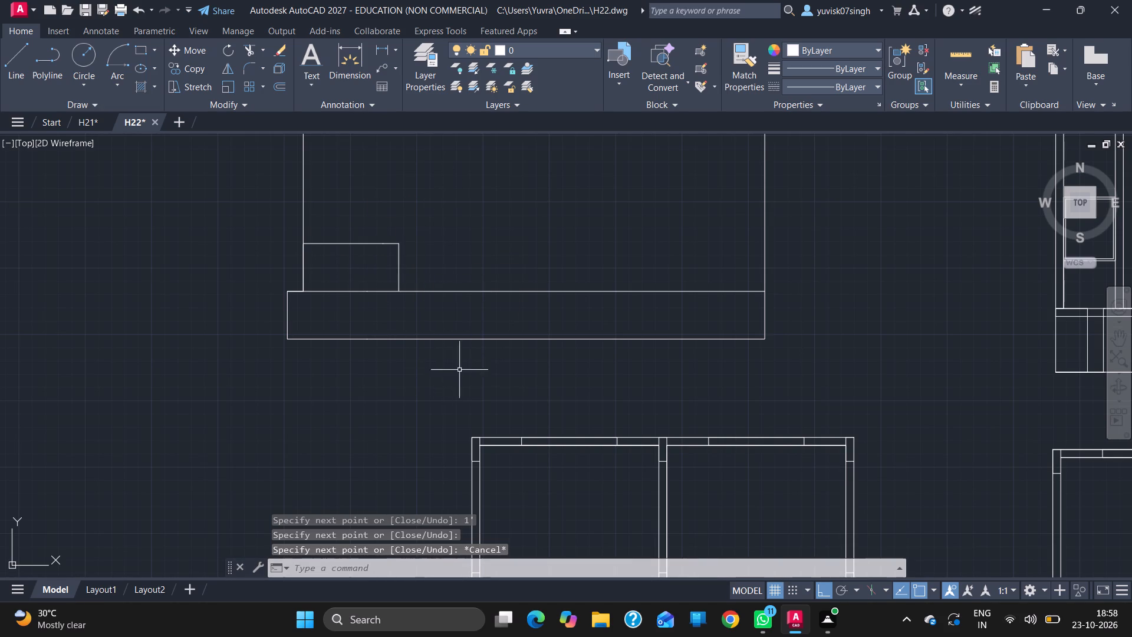
Extend the 3' high rectangle 2' to the right, closing it with a vertical line down to the base.
{"action": "left_click", "coordinate": [1115, 336]}
{"action": "left_click_drag", "start_coordinate": [502, 343], "coordinate": [544, 389]}
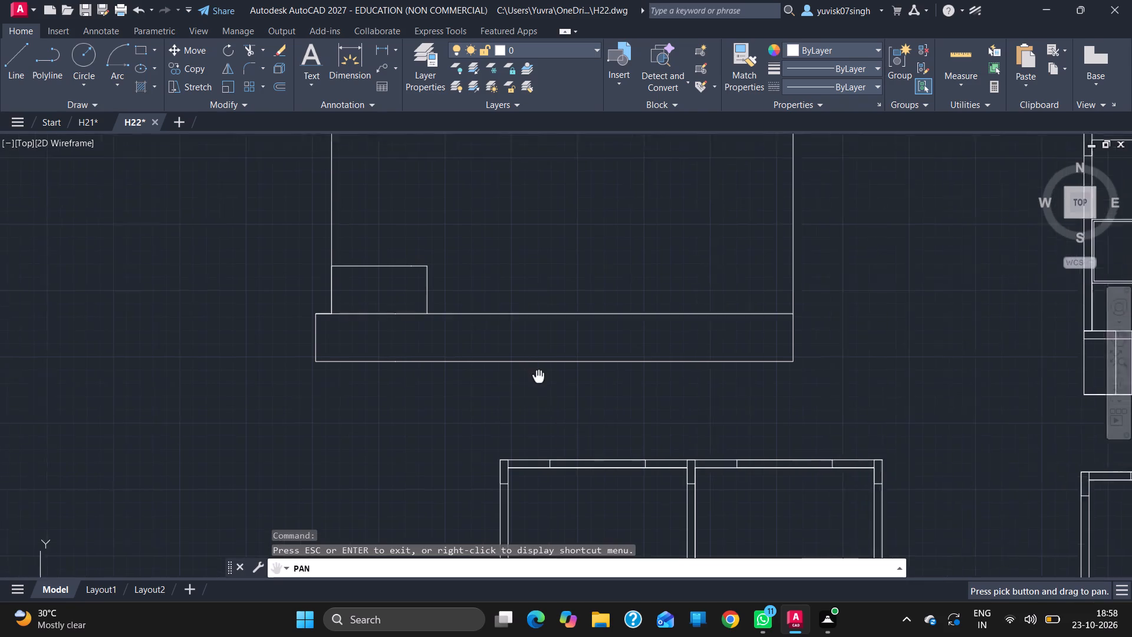
{"action": "left_click_drag", "start_coordinate": [544, 389], "coordinate": [560, 460]}
{"action": "key", "text": "Escape"}
{"action": "left_click", "coordinate": [16, 67]}
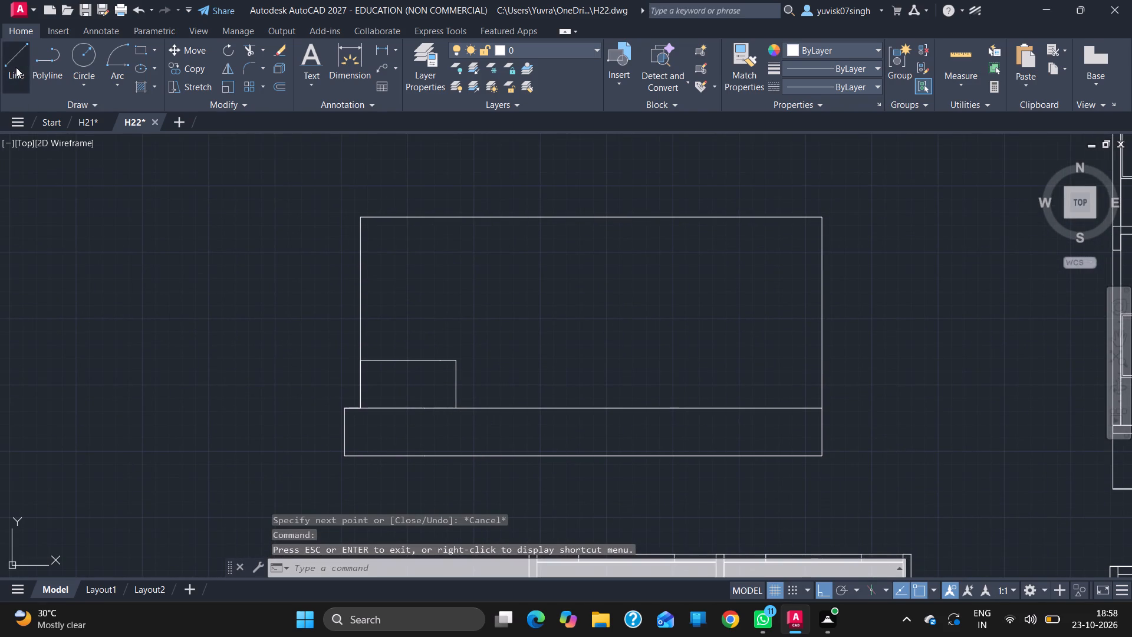
{"action": "left_click", "coordinate": [453, 360]}
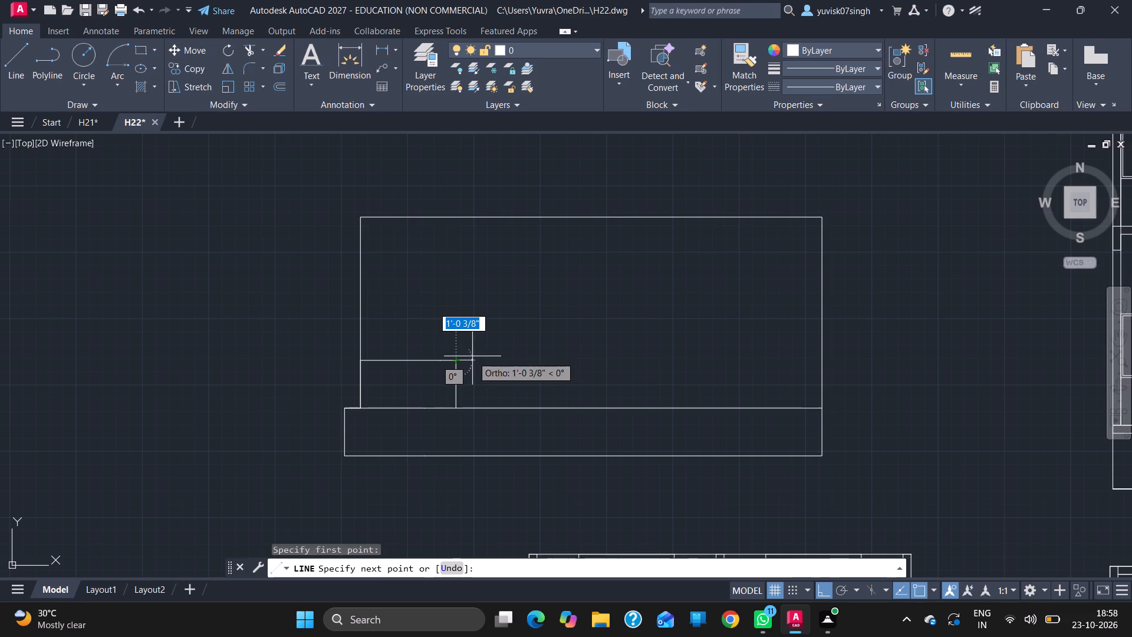
{"action": "type", "text": "2'"}
{"action": "key", "text": "Return"}
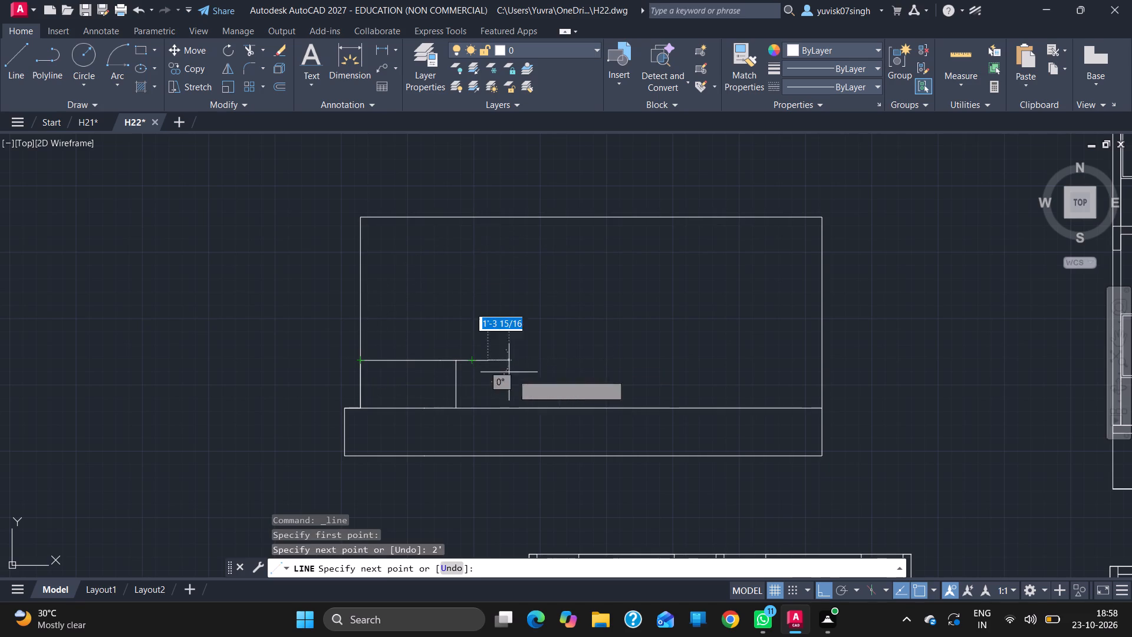
{"action": "left_click", "coordinate": [489, 408]}
{"action": "key", "text": "Escape"}
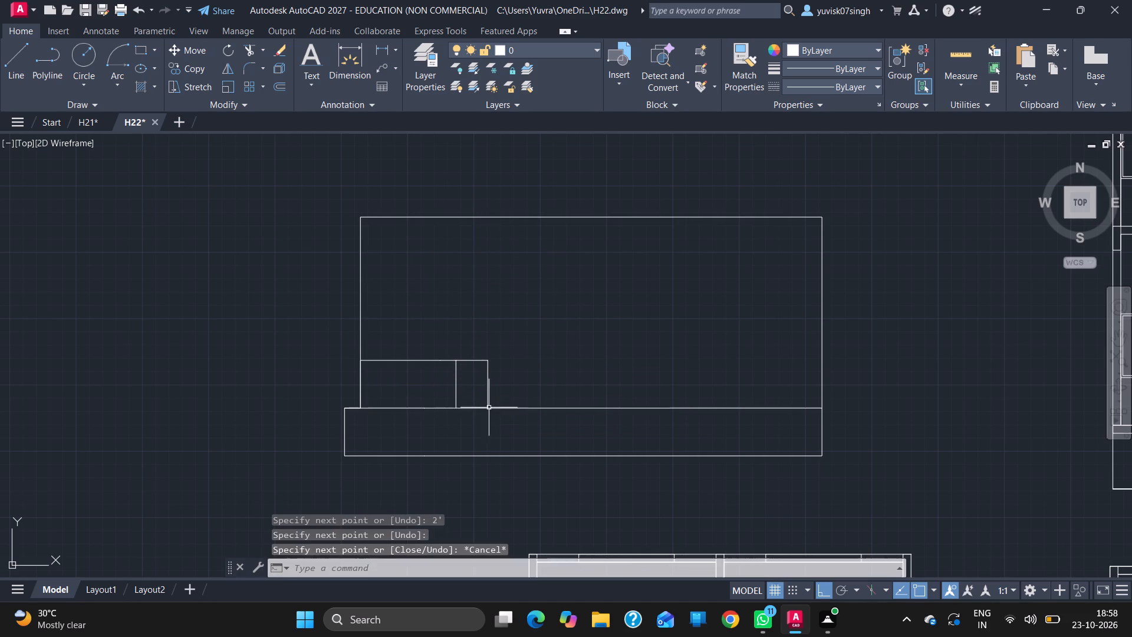
Erase the vertical line dividing the 2' extension from the rest of the 3' high rectangle.
{"action": "left_click", "coordinate": [456, 395]}
{"action": "key", "text": "Delete"}
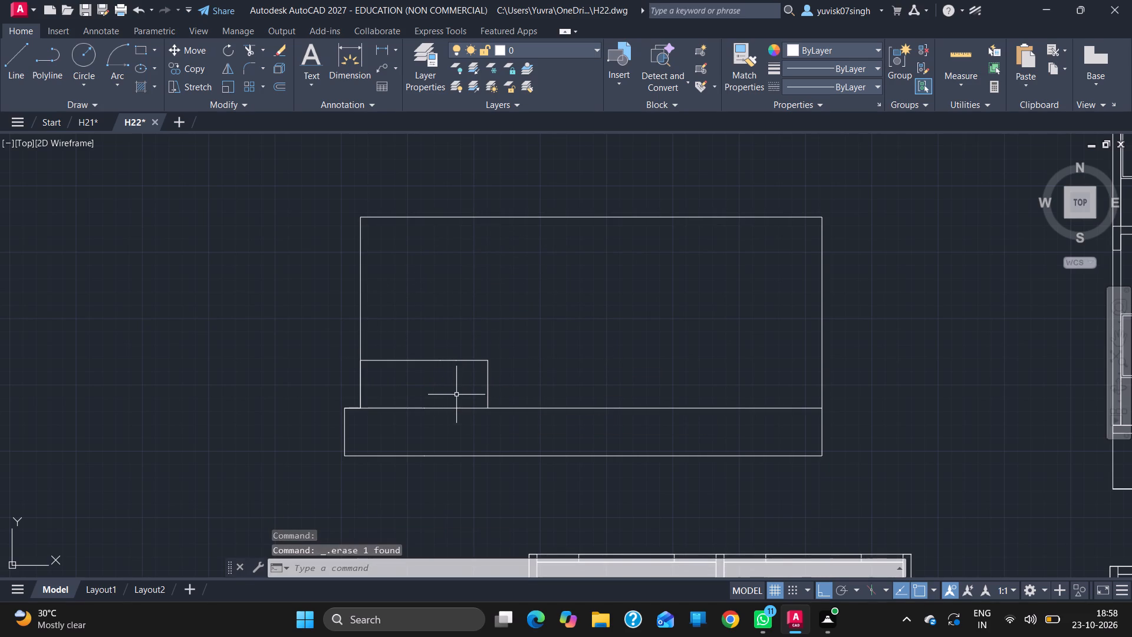
Draw a 6' wide, 4' high rectangle centred on the top edge of the 3' high rectangle.
{"action": "left_click", "coordinate": [19, 83]}
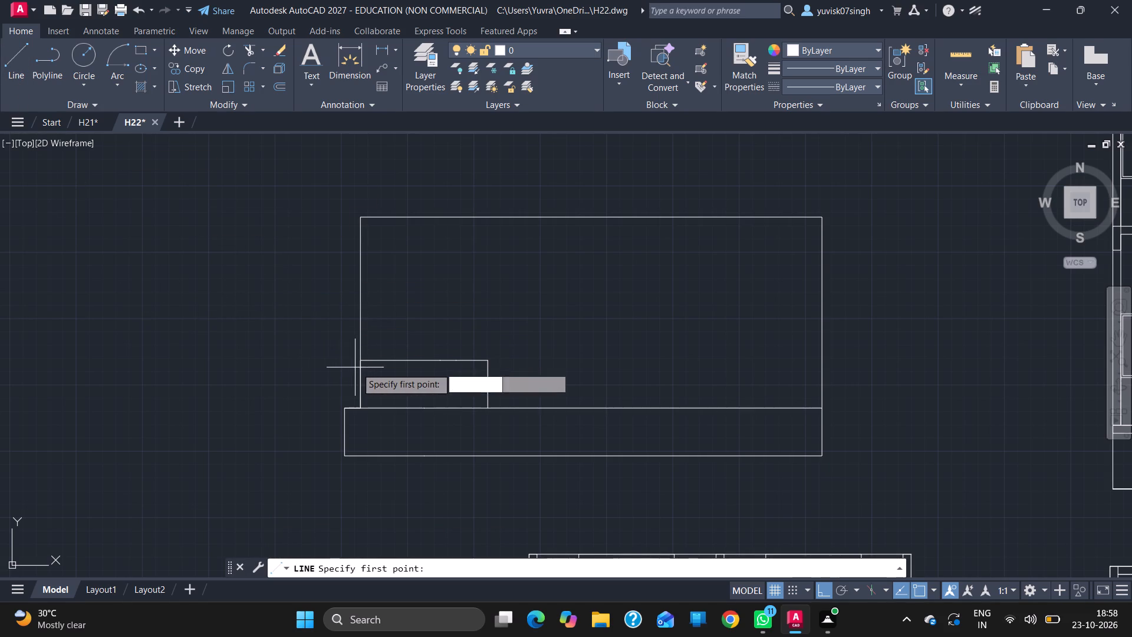
{"action": "left_click_drag", "start_coordinate": [361, 362], "coordinate": [482, 360]}
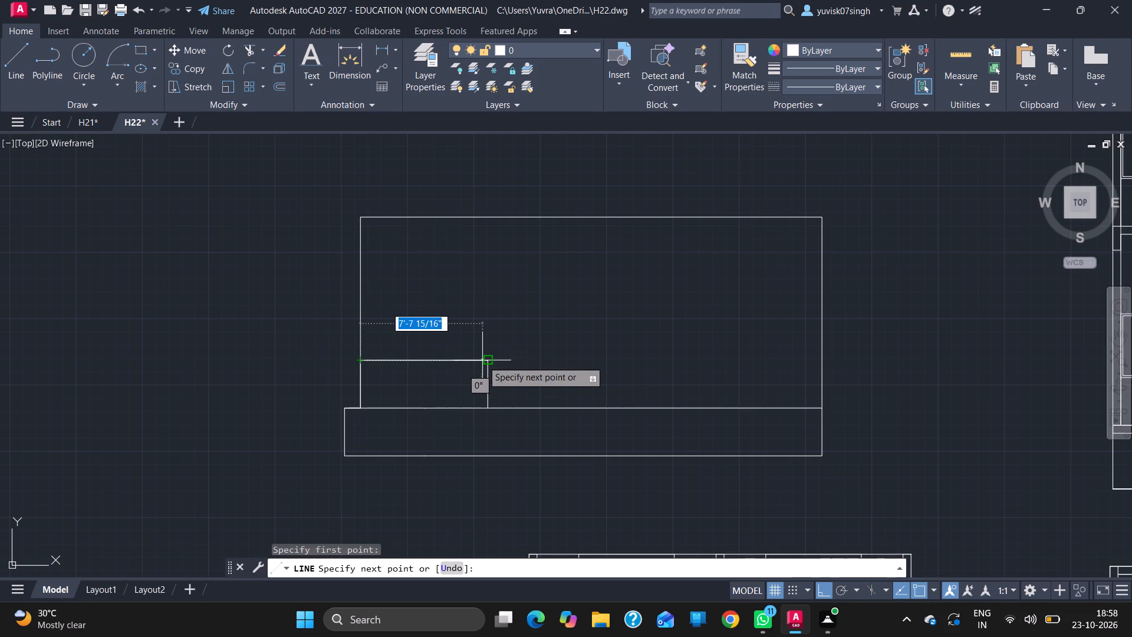
{"action": "left_click_drag", "start_coordinate": [482, 360], "coordinate": [483, 360]}
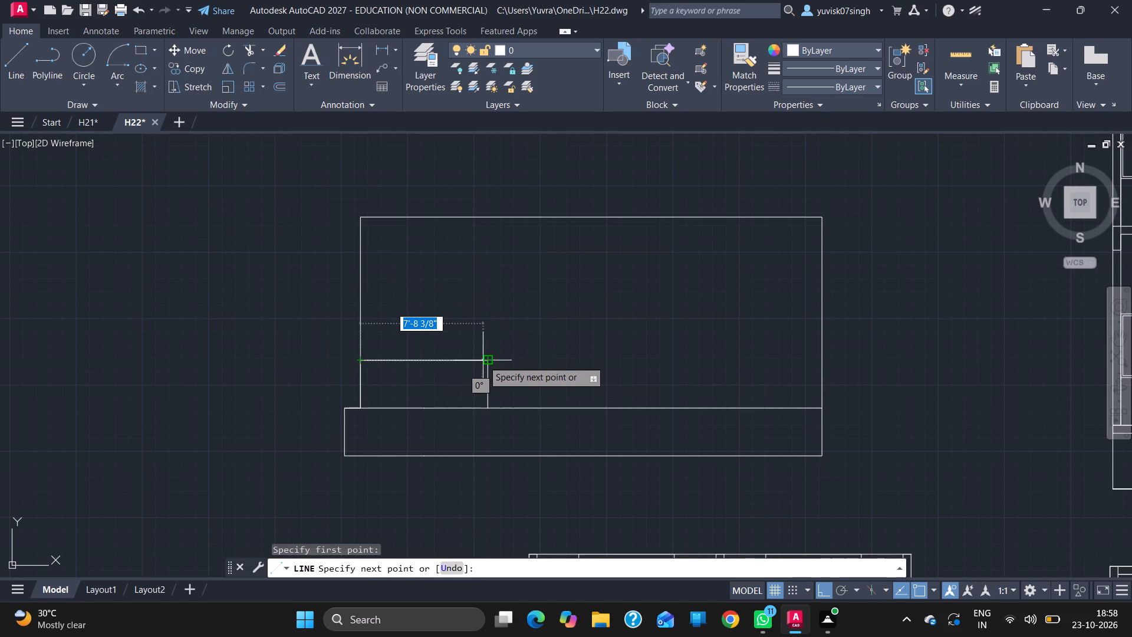
{"action": "left_click_drag", "start_coordinate": [487, 360], "coordinate": [427, 359]}
{"action": "left_click", "coordinate": [427, 359]}
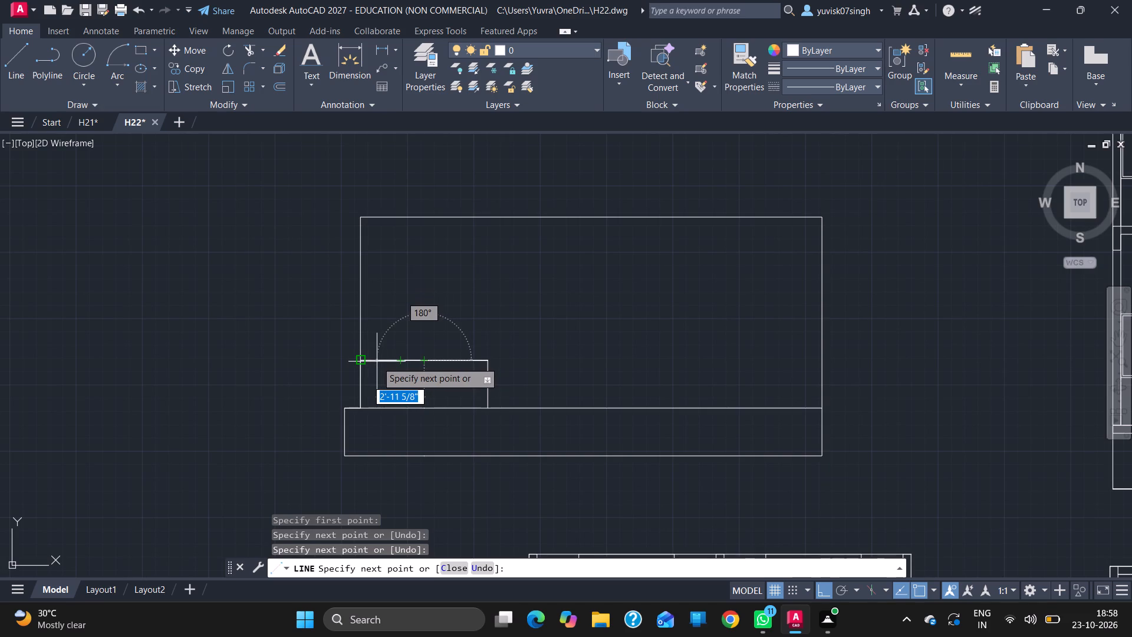
{"action": "type", "text": "3'"}
{"action": "key", "text": "Return"}
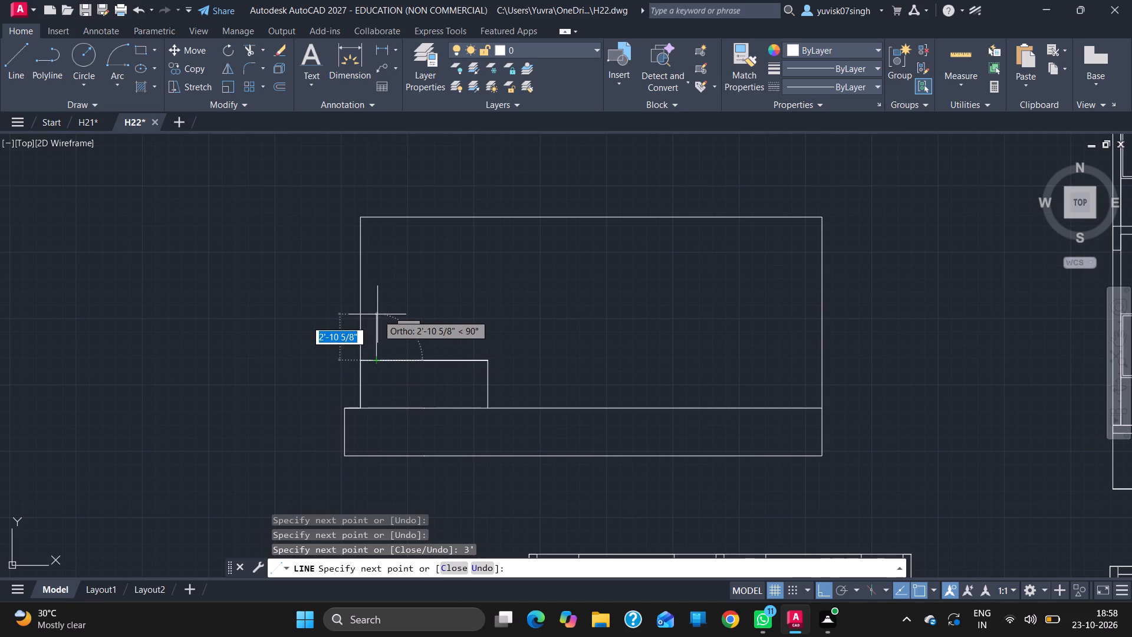
{"action": "type", "text": "4'"}
{"action": "key", "text": "Return"}
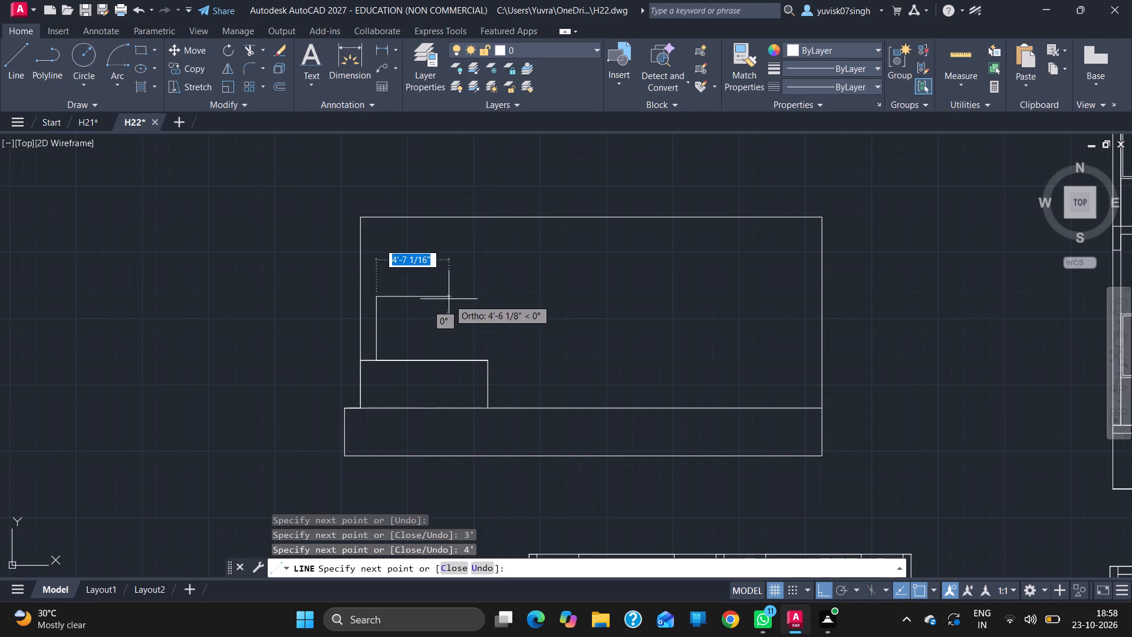
{"action": "type", "text": "6'"}
{"action": "key", "text": "Return"}
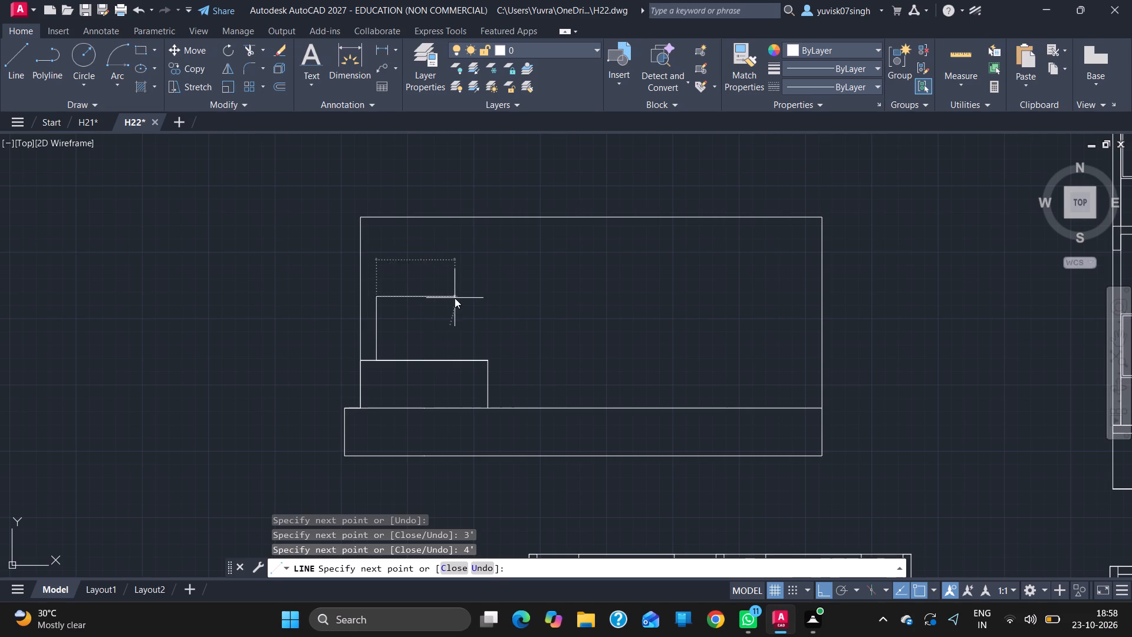
{"action": "left_click", "coordinate": [474, 357]}
{"action": "key", "text": "Escape"}
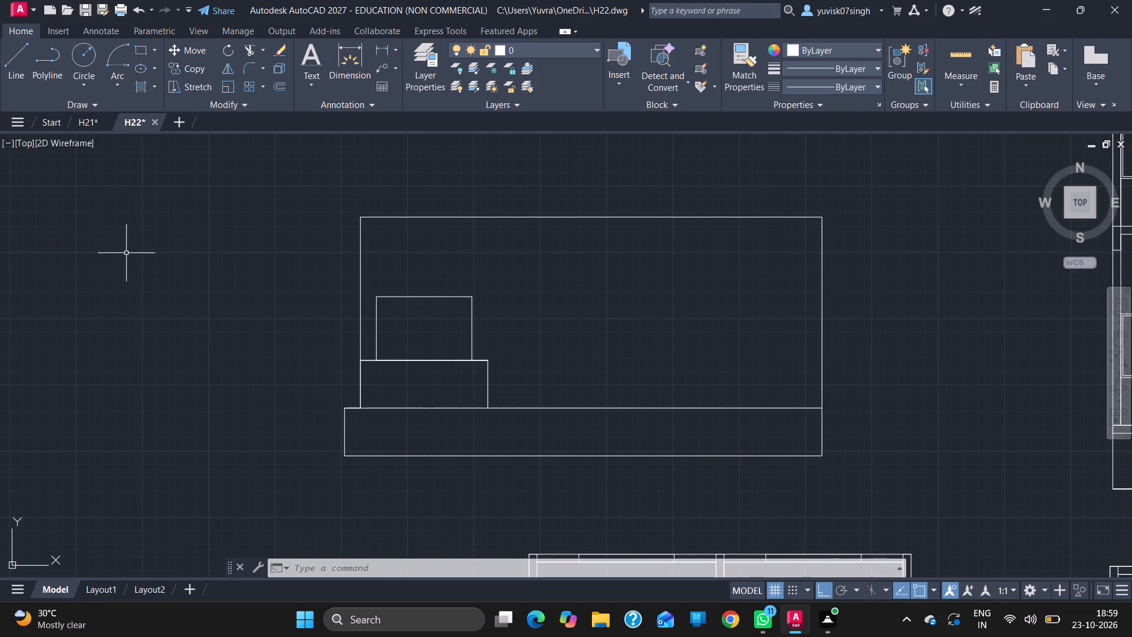
Draw an 8' wide, 3" high band along the top of the 4' high rectangle, starting at the storey's left wall.
{"action": "left_click", "coordinate": [11, 73]}
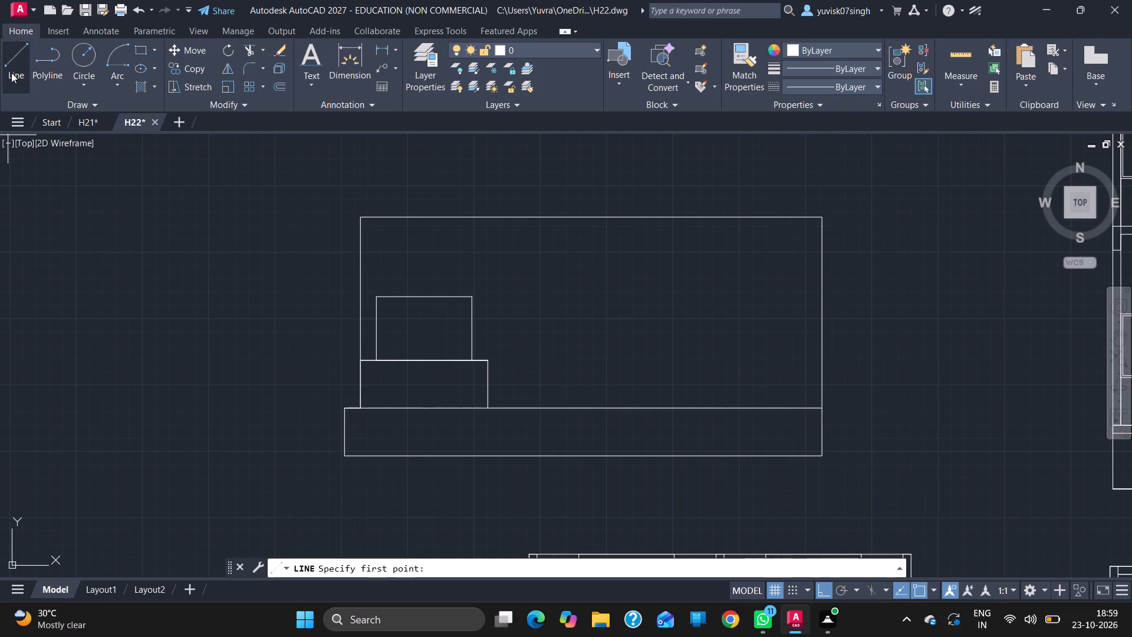
{"action": "left_click_drag", "start_coordinate": [373, 298], "coordinate": [363, 298]}
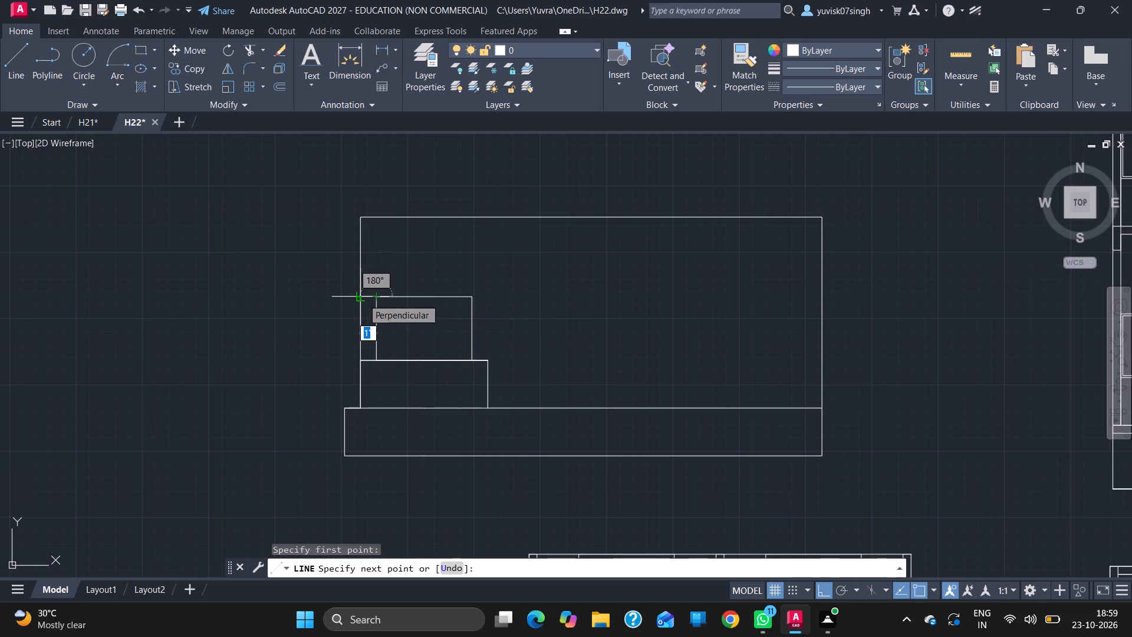
{"action": "left_click", "coordinate": [363, 298]}
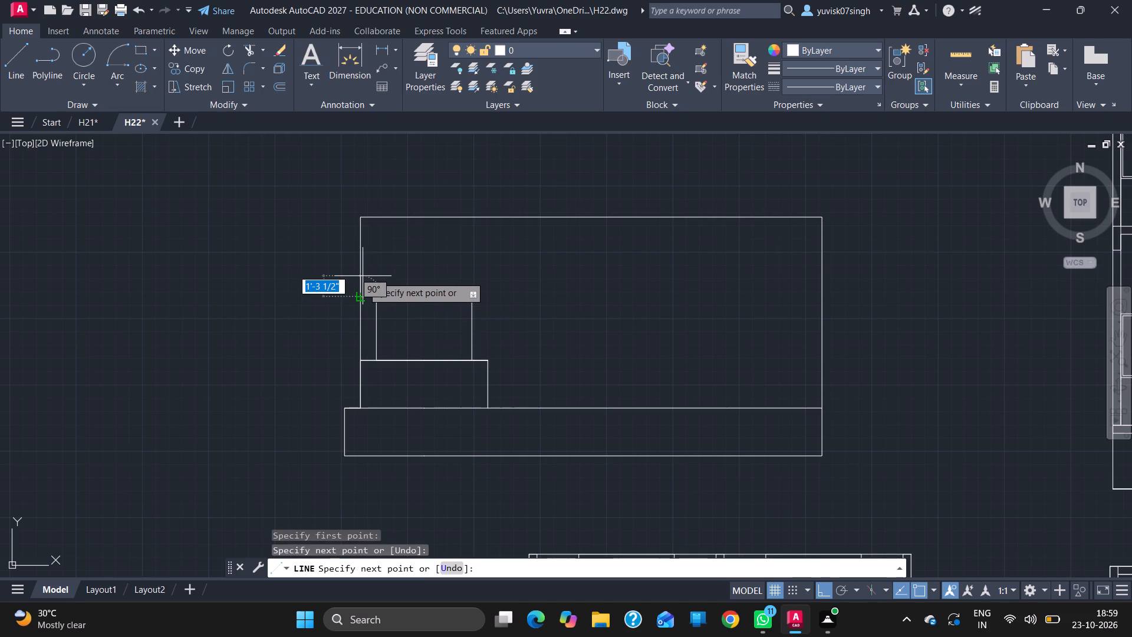
{"action": "key", "text": "3"}
{"action": "key", "text": "Return"}
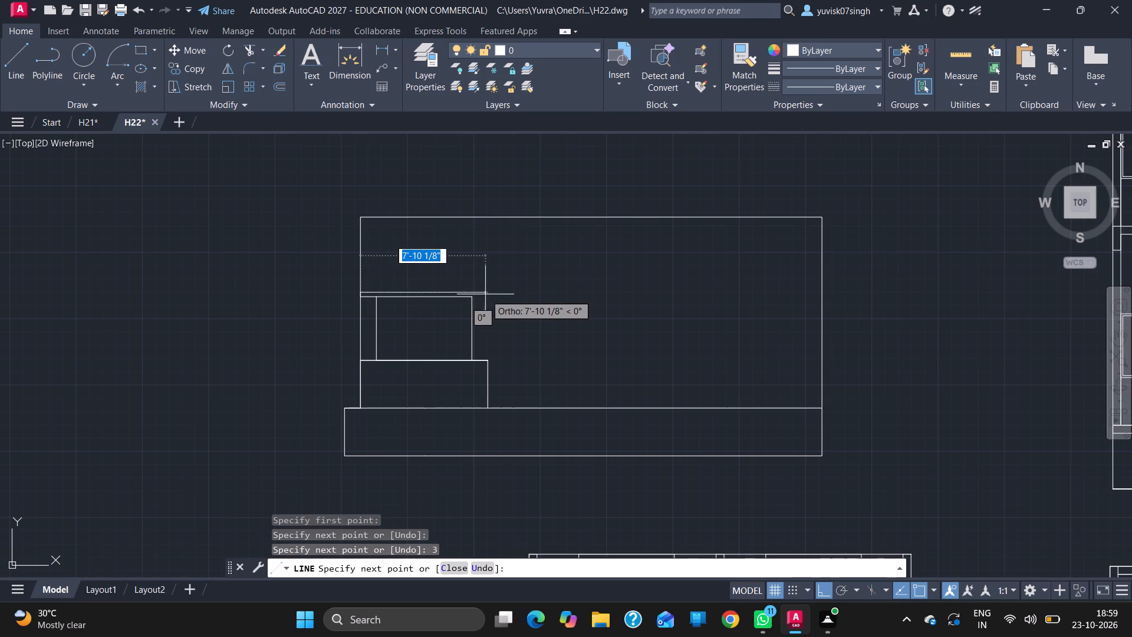
{"action": "type", "text": "8'"}
{"action": "key", "text": "Return"}
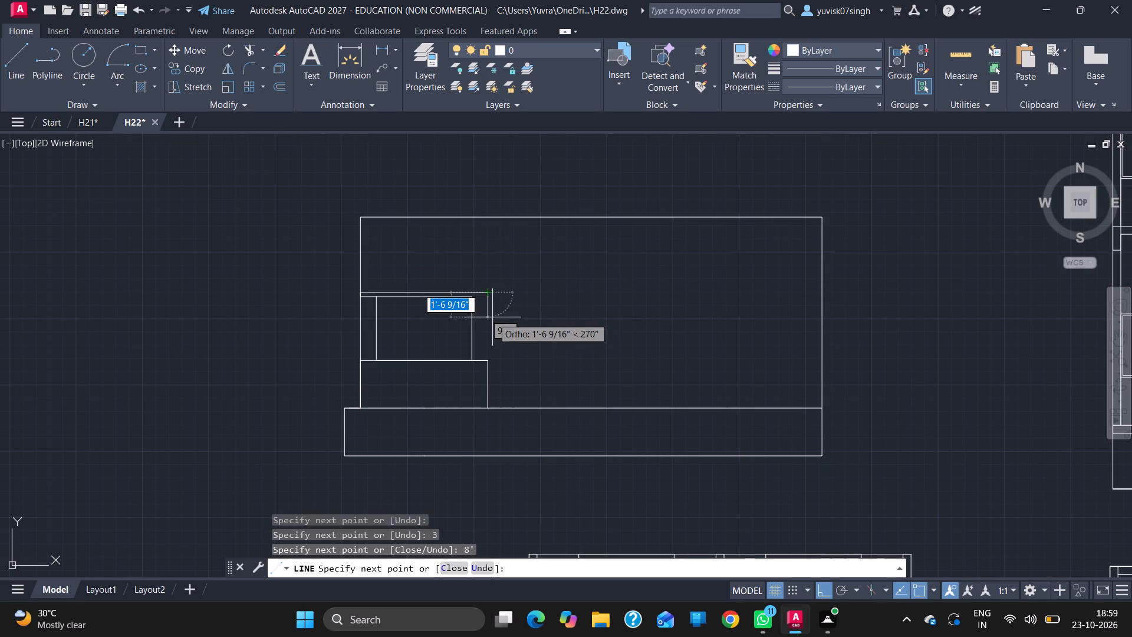
{"action": "key", "text": "3"}
{"action": "key", "text": "Return"}
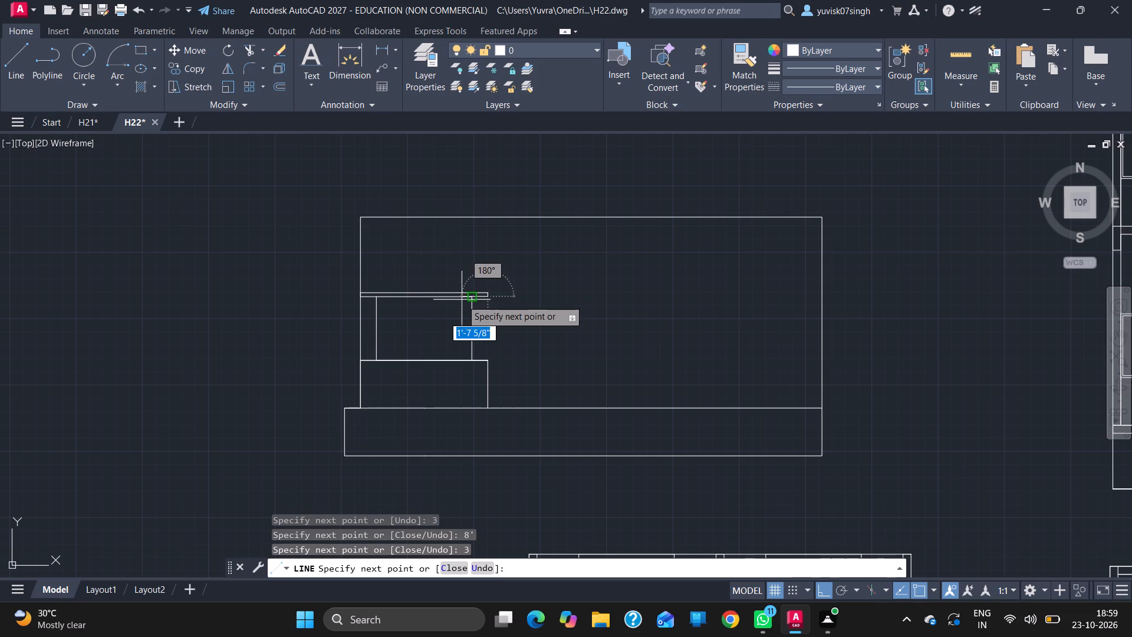
{"action": "left_click", "coordinate": [471, 297]}
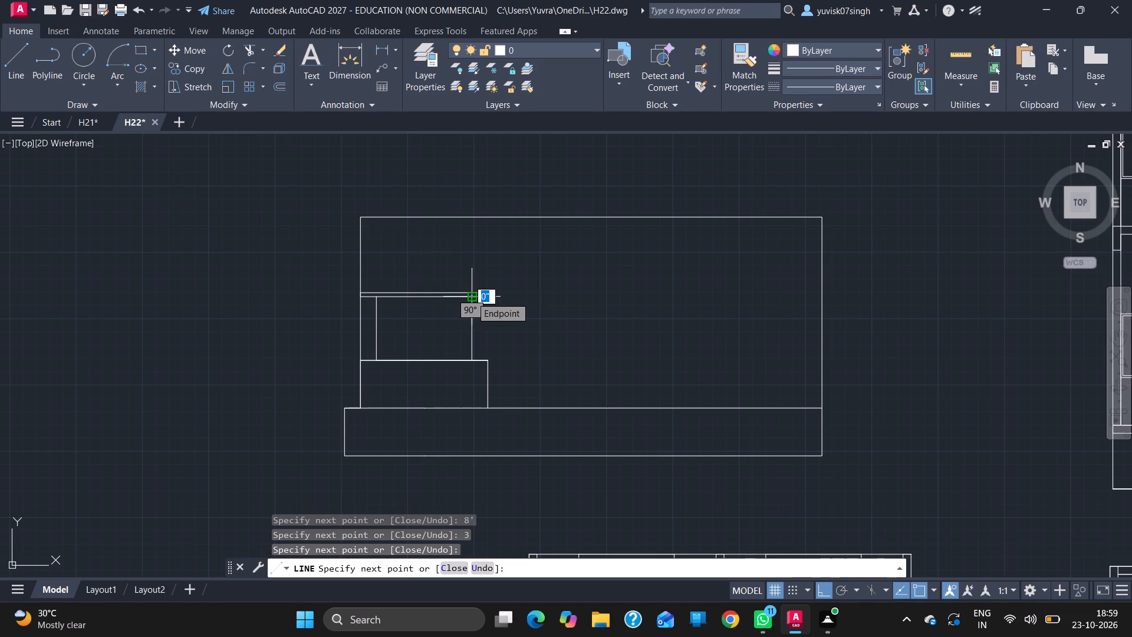
{"action": "key", "text": "Escape"}
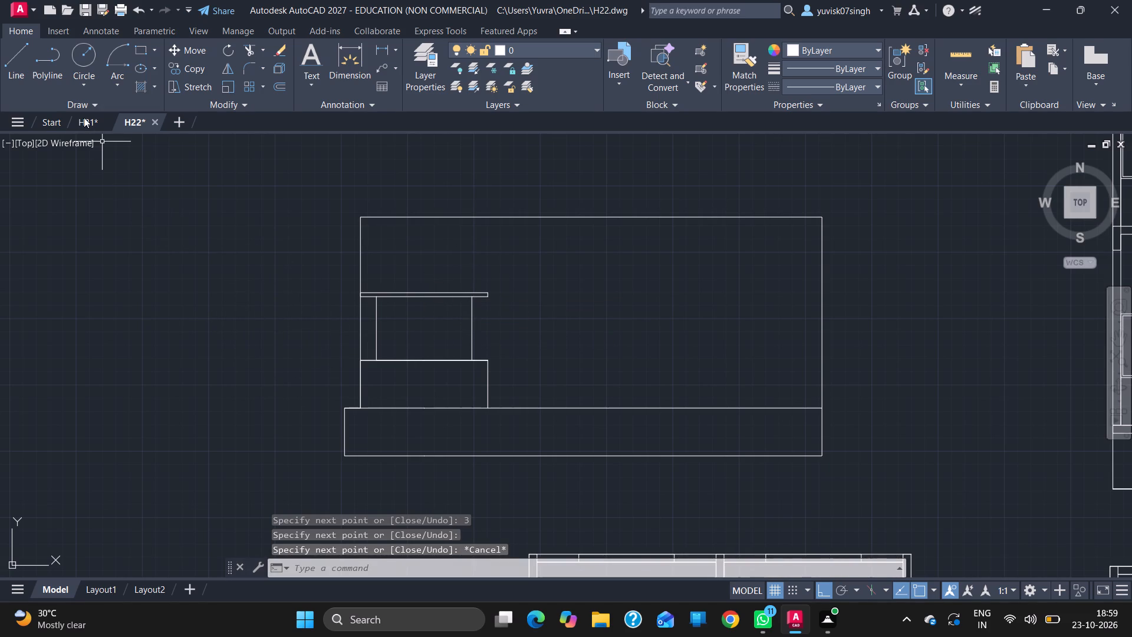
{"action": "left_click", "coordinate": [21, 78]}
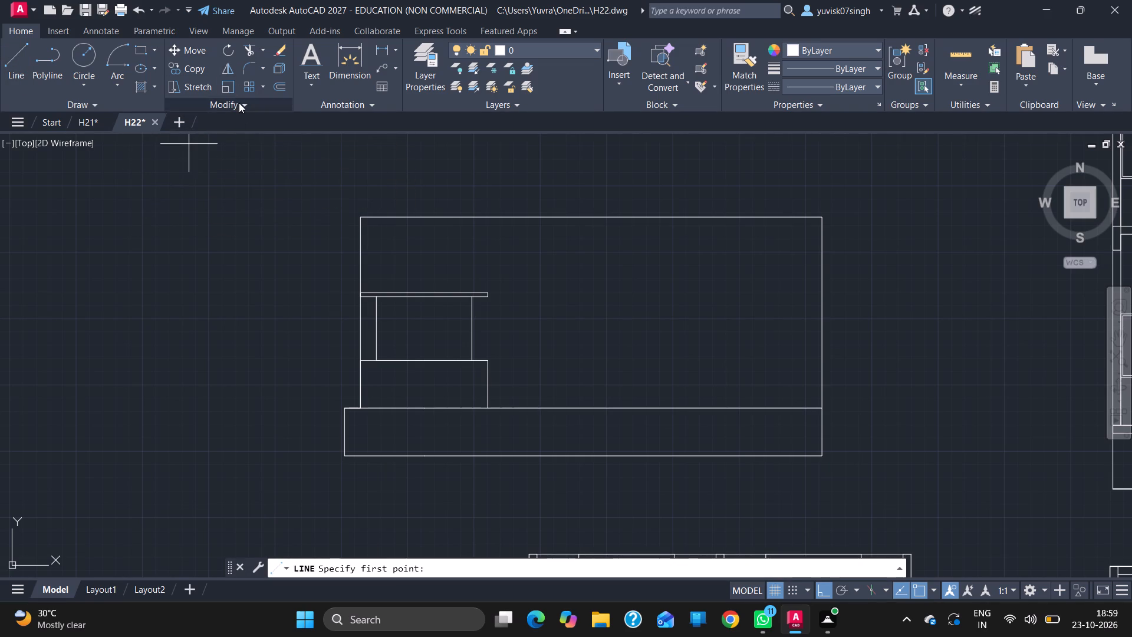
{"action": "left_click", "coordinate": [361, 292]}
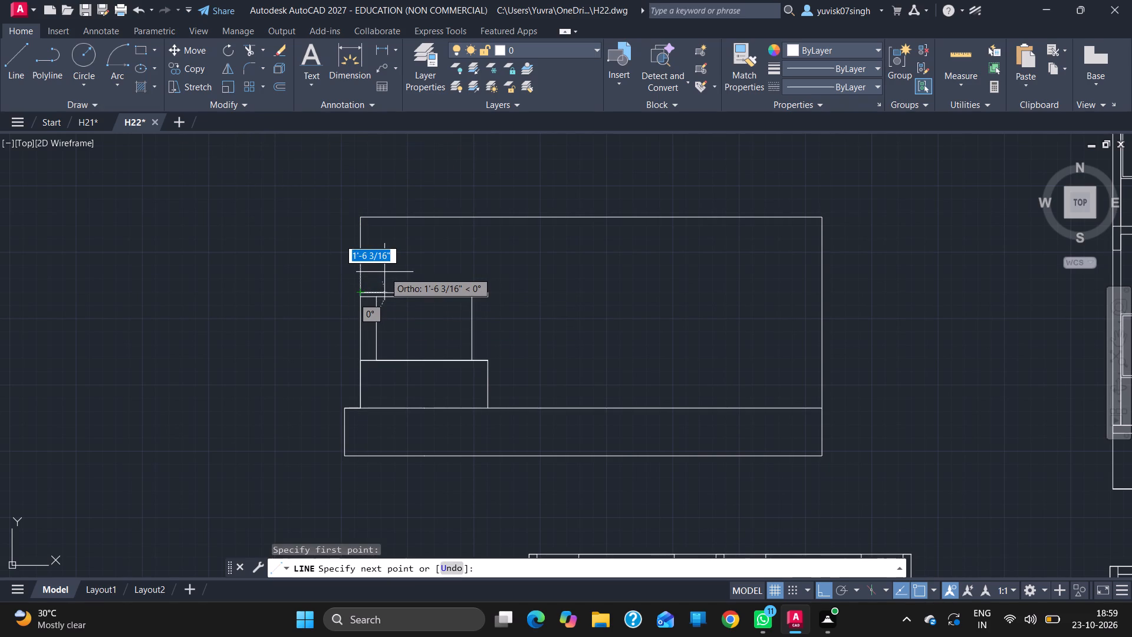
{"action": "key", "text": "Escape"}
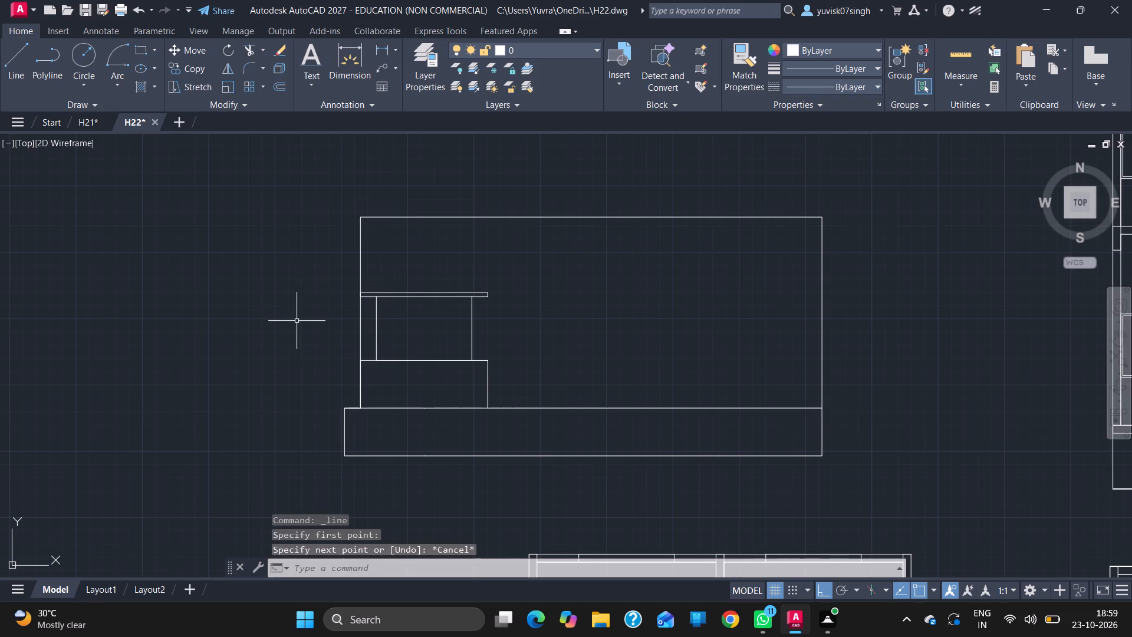
Extend the 4' high rectangle's left side up through the 3" band and 1' above it.
{"action": "left_click", "coordinate": [25, 68]}
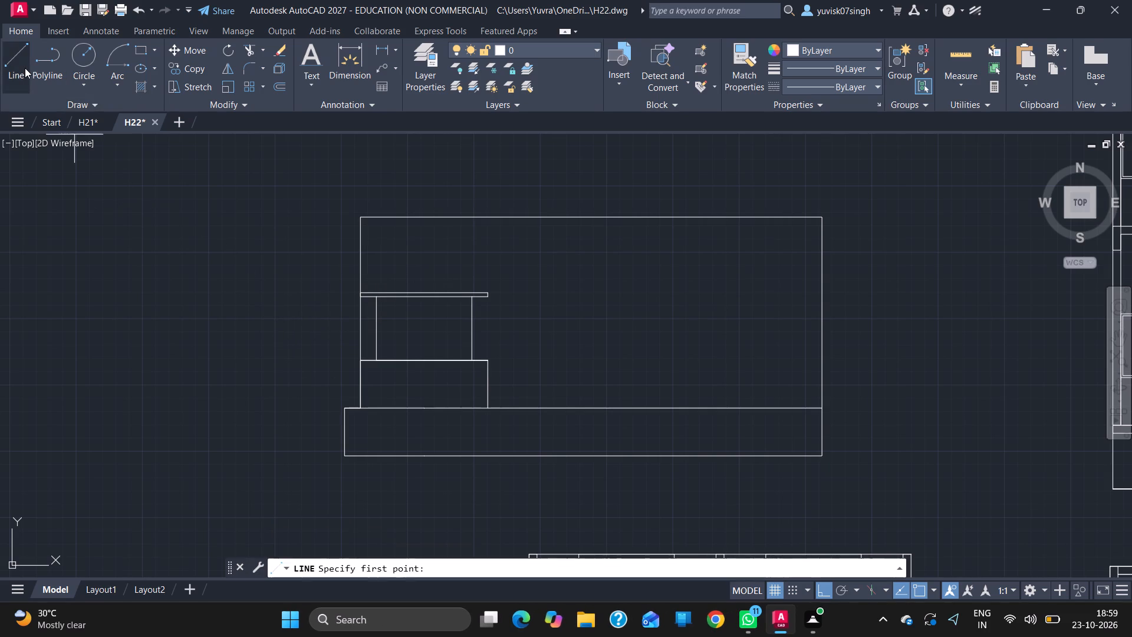
{"action": "left_click", "coordinate": [380, 294]}
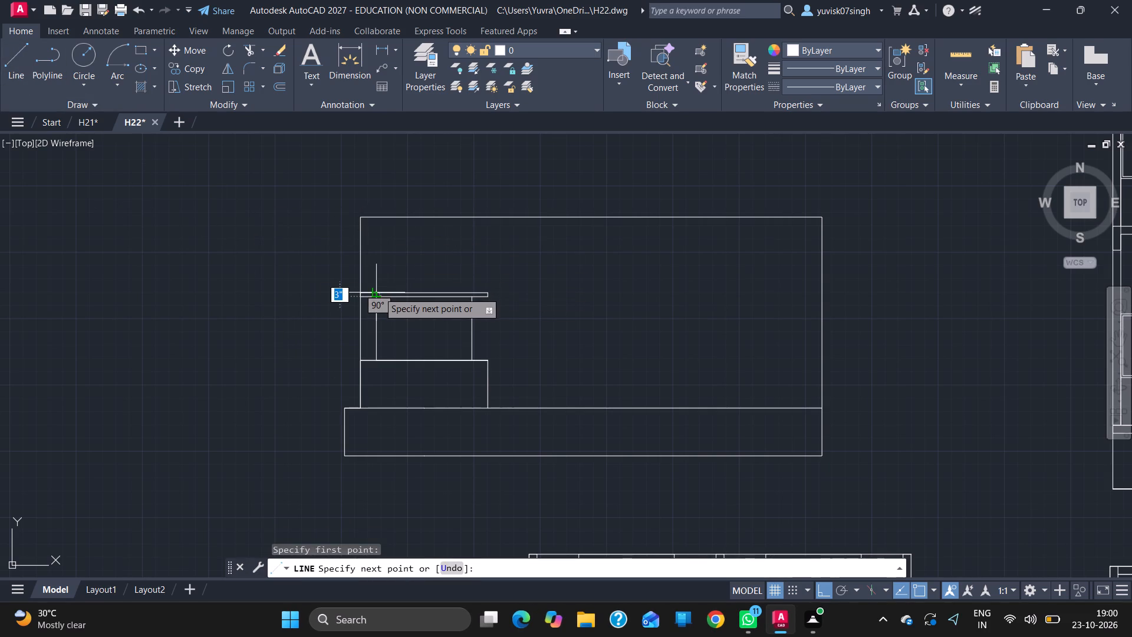
{"action": "left_click_drag", "start_coordinate": [379, 292], "coordinate": [379, 277]}
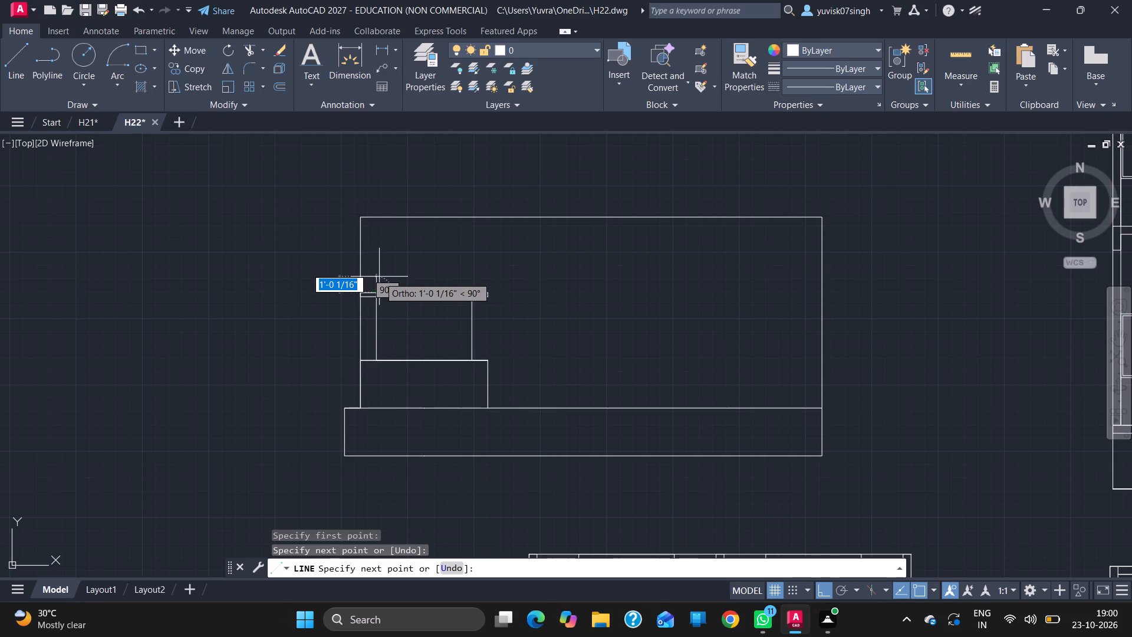
{"action": "type", "text": "1'"}
{"action": "key", "text": "Return"}
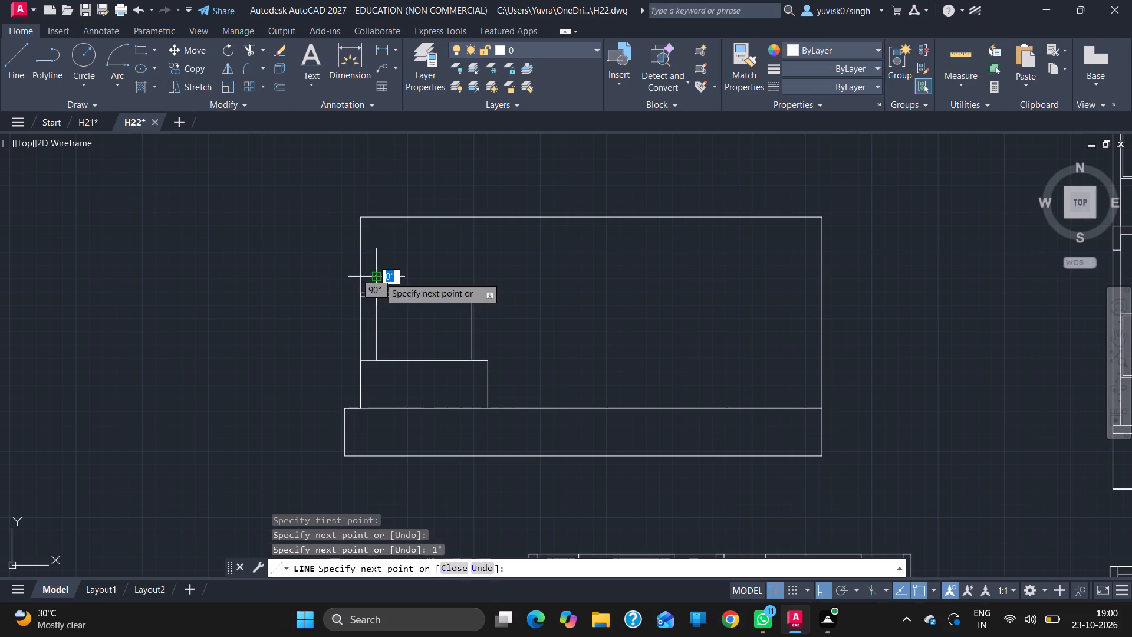
{"action": "key", "text": "Escape"}
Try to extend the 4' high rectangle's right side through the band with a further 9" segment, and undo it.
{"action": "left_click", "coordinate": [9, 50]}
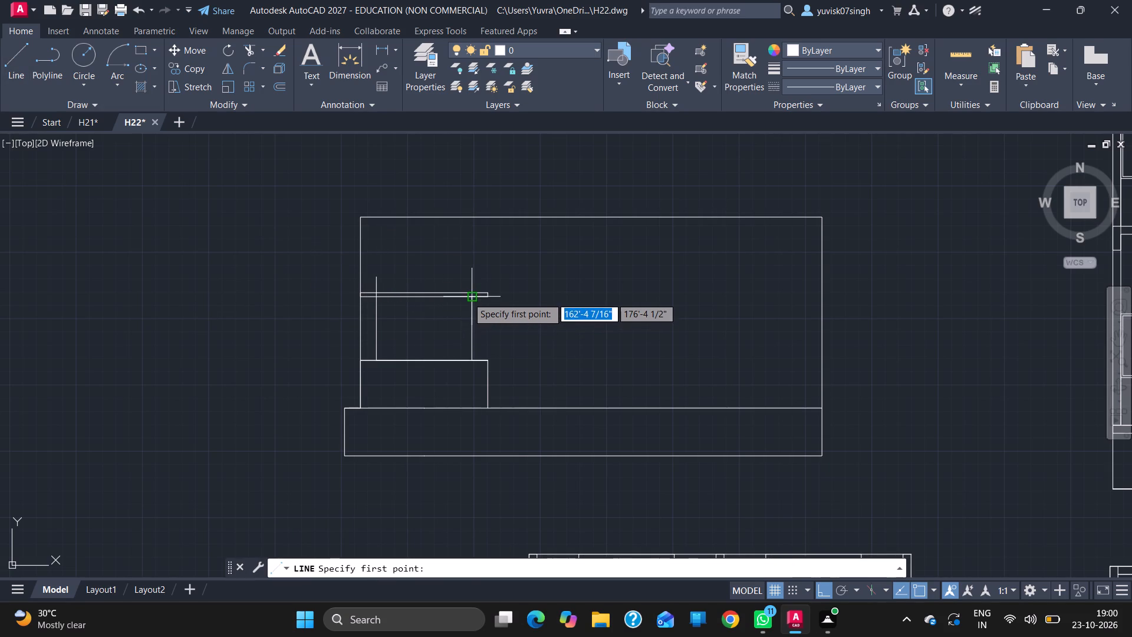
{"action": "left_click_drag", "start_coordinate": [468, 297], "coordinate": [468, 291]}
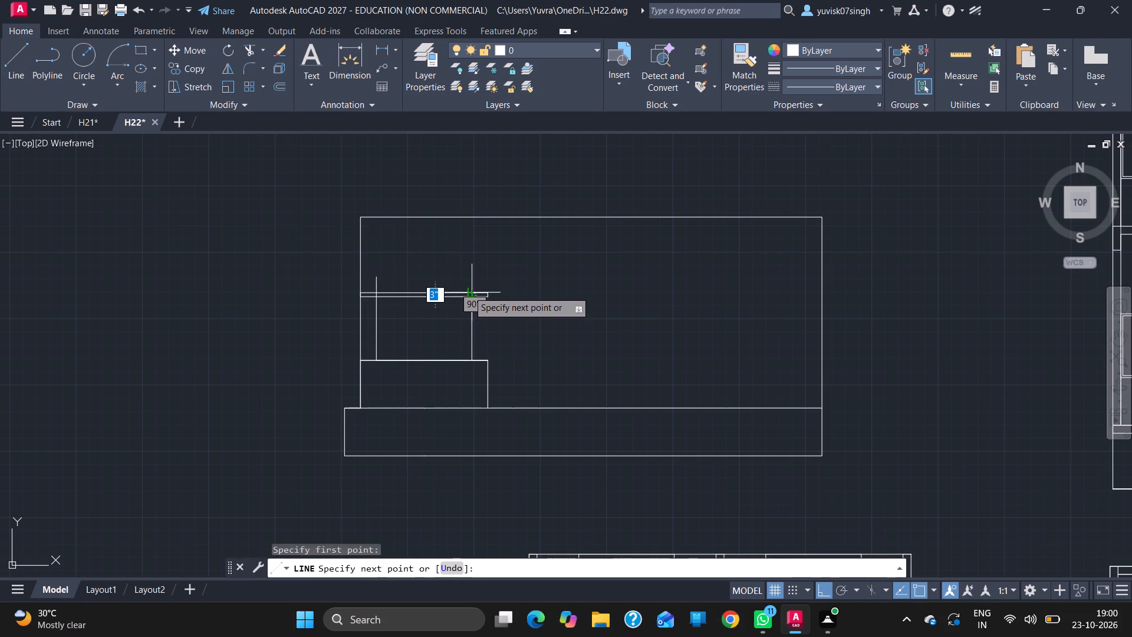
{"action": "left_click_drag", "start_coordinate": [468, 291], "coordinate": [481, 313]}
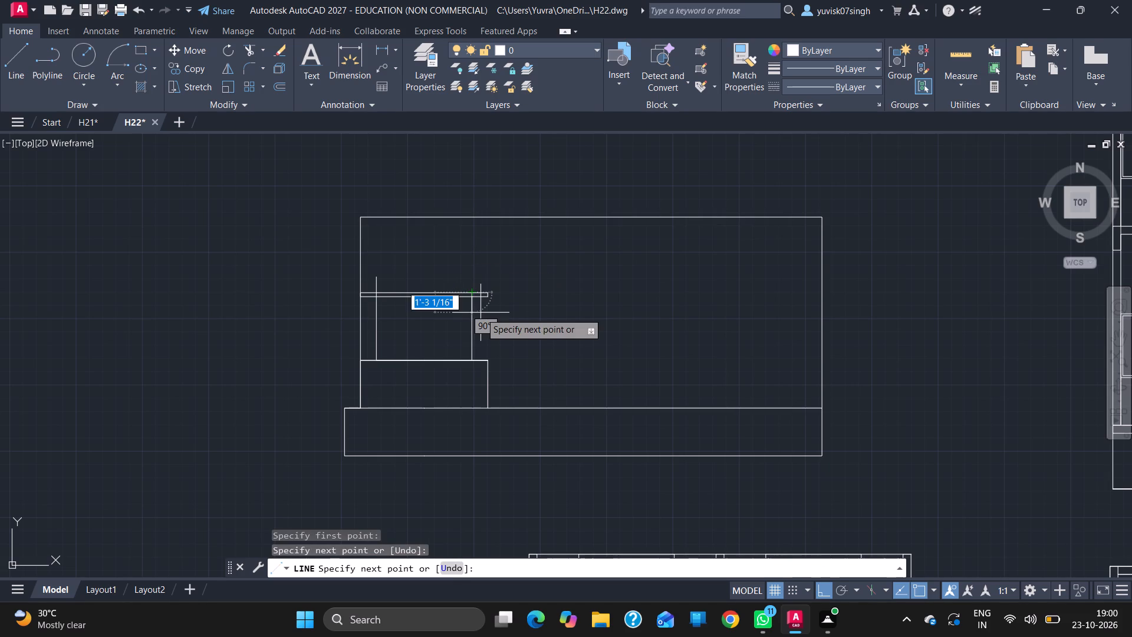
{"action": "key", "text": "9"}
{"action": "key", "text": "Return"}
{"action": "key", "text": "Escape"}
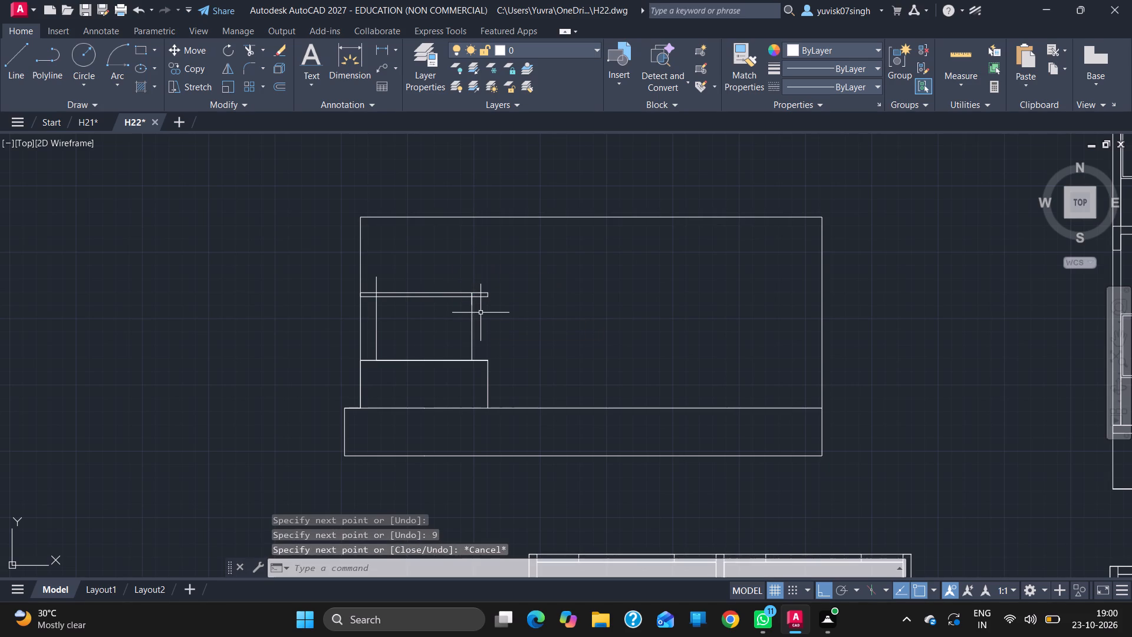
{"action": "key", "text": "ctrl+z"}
Extend the 4' high rectangle's right side up through the 3" band and 9" above it.
{"action": "left_click", "coordinate": [16, 75]}
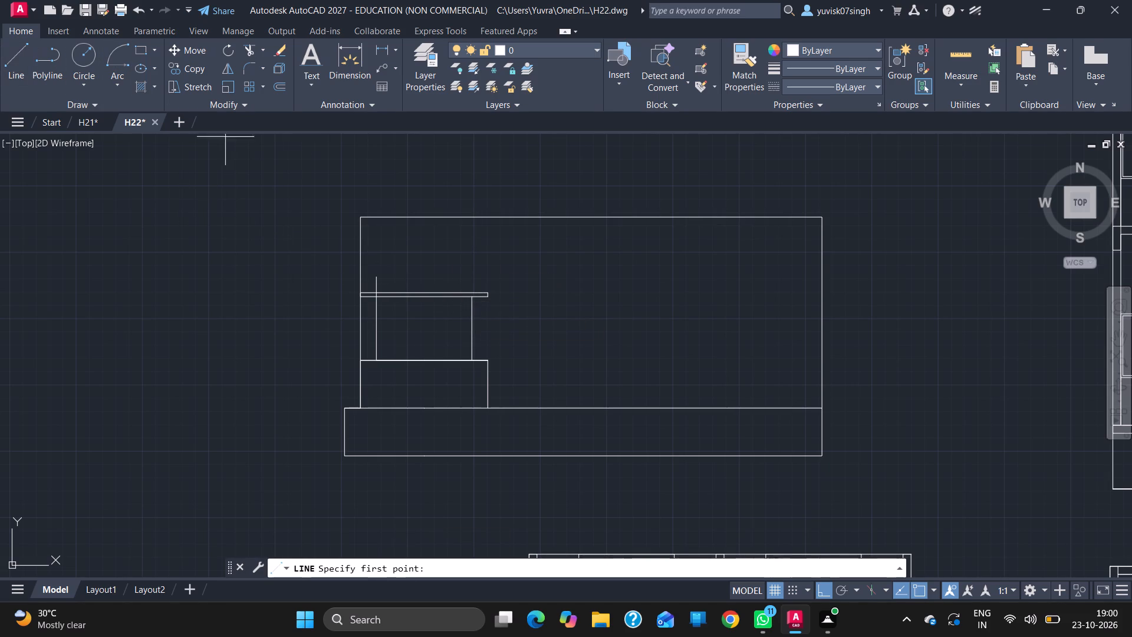
{"action": "scroll", "coordinate": [373, 285], "scroll_direction": "up", "scroll_amount": 1, "text": "ctrl"}
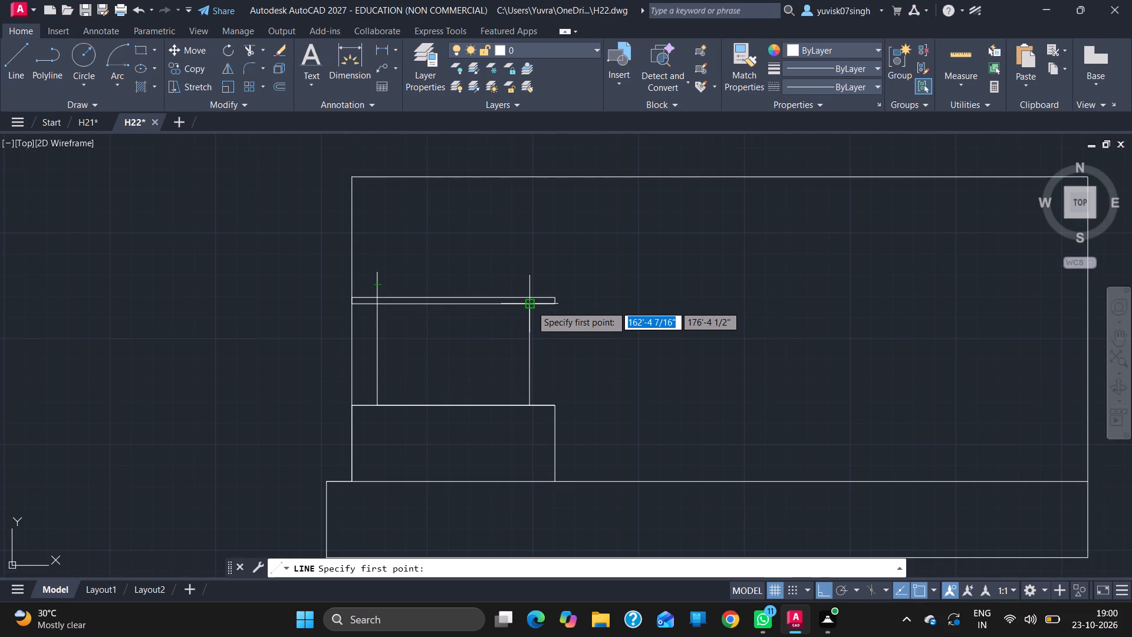
{"action": "left_click", "coordinate": [531, 306]}
{"action": "left_click", "coordinate": [531, 296]}
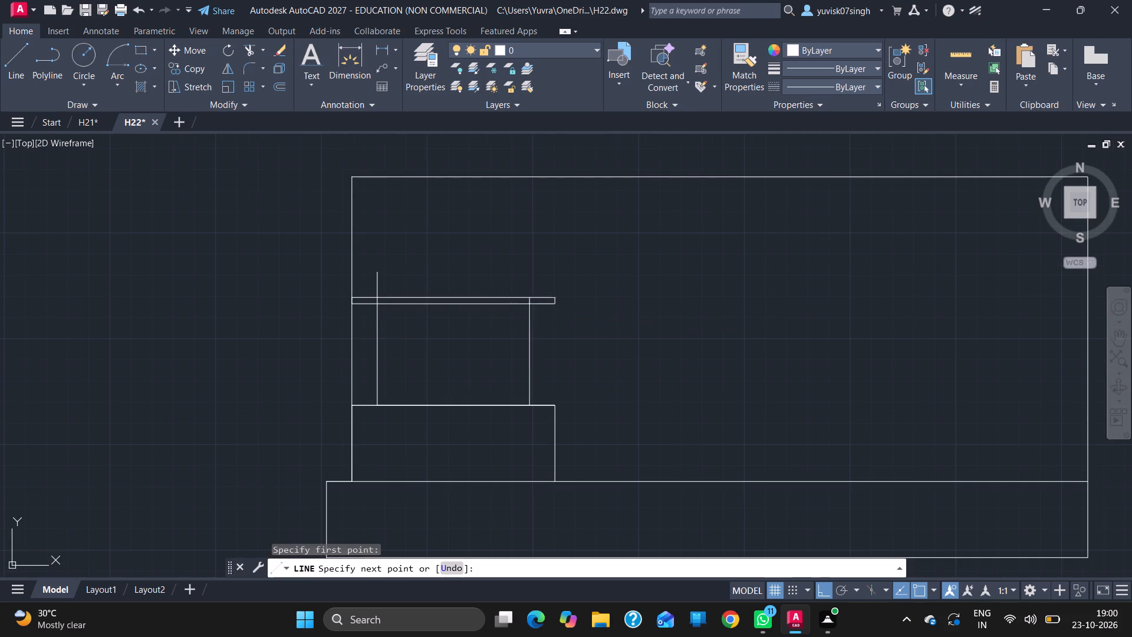
{"action": "key", "text": "9"}
{"action": "key", "text": "Return"}
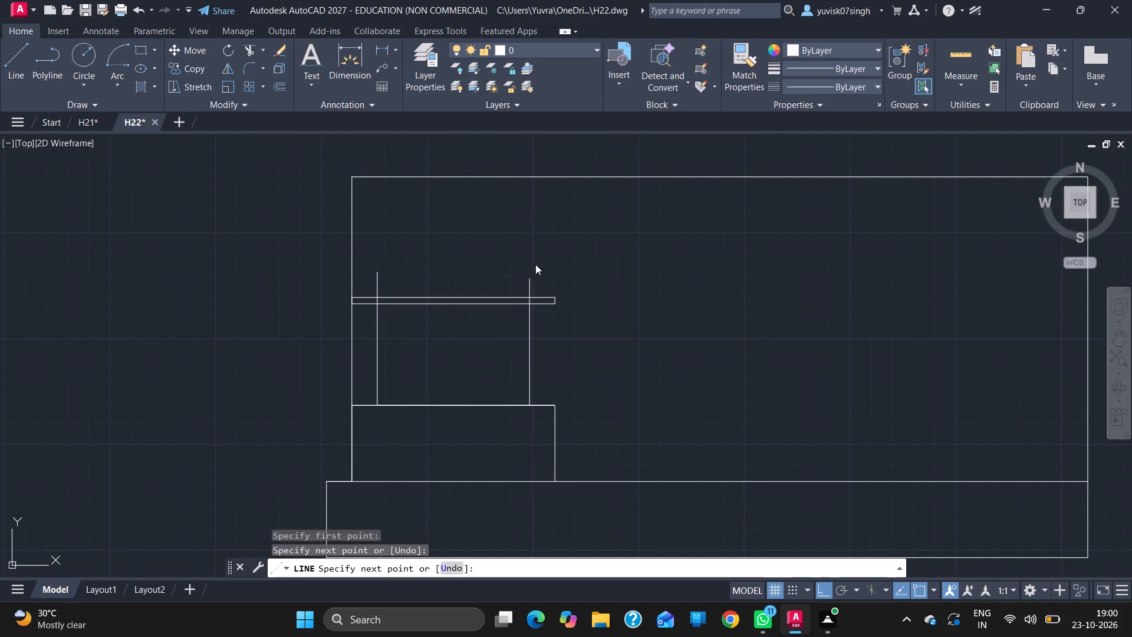
{"action": "key", "text": "Escape"}
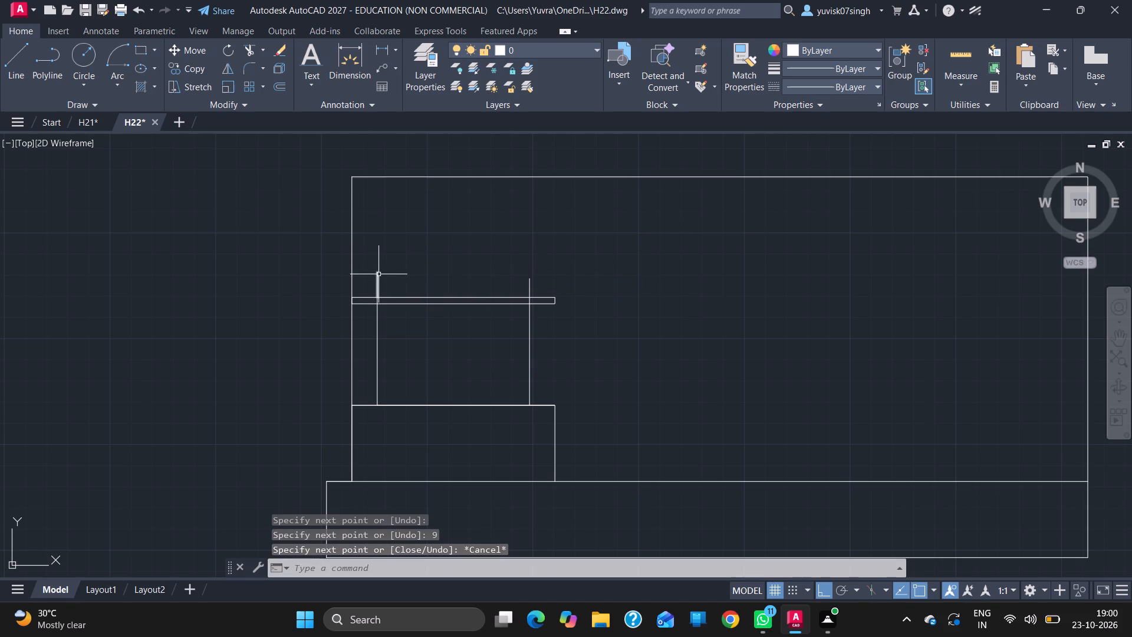
Erase the 1' vertical line standing above the band on the rectangle's left side.
{"action": "left_click", "coordinate": [379, 274]}
{"action": "key", "text": "Delete"}
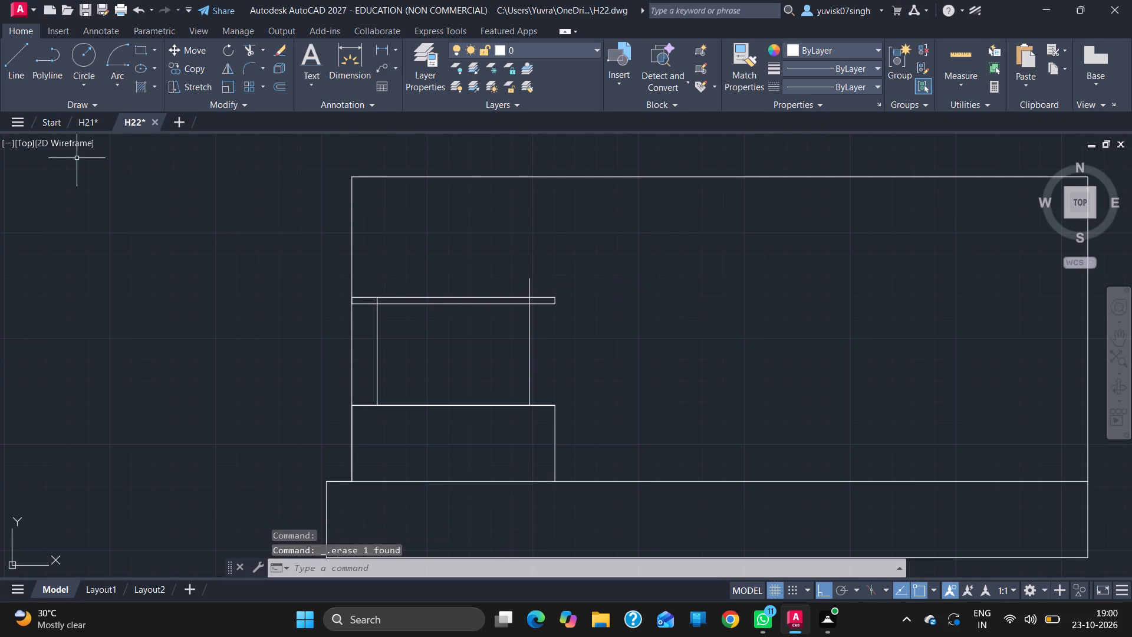
Draw a 9" vertical line up from the band above the rectangle's left side, then slope down to the band's upper left corner.
{"action": "left_click", "coordinate": [7, 67]}
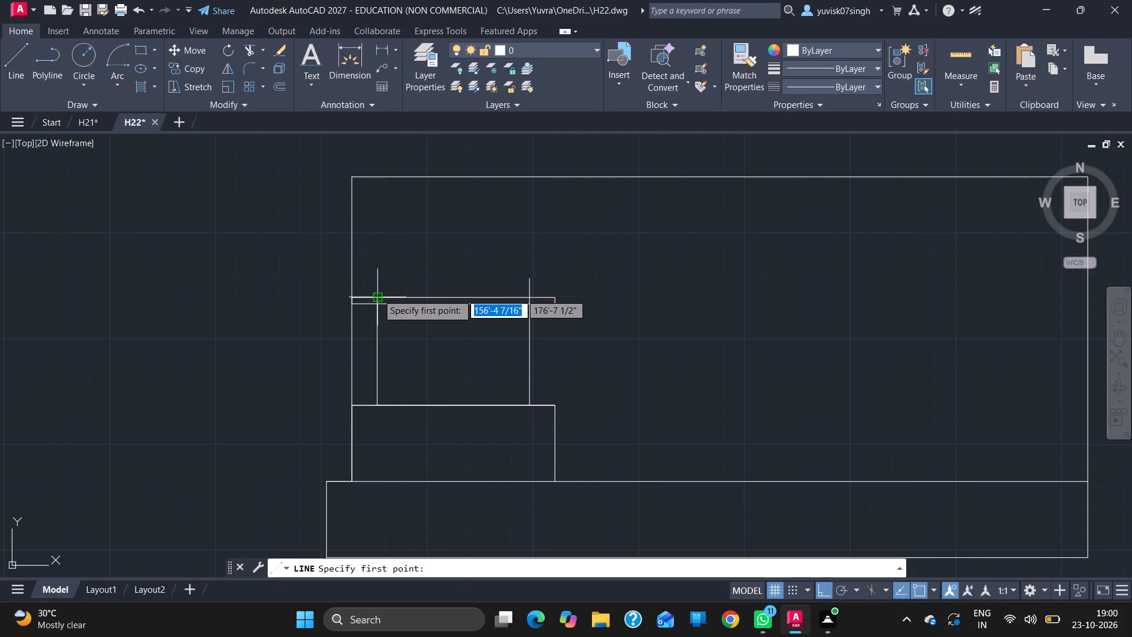
{"action": "left_click_drag", "start_coordinate": [377, 294], "coordinate": [382, 243]}
{"action": "key", "text": "9"}
{"action": "key", "text": "Return"}
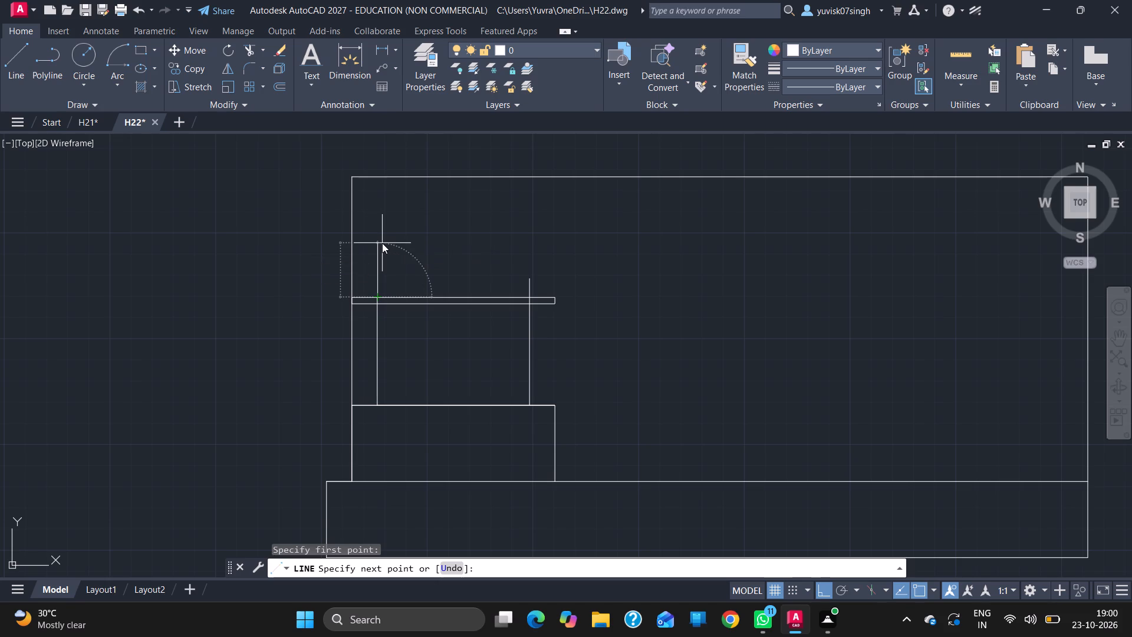
{"action": "left_click", "coordinate": [351, 293]}
{"action": "key", "text": "Escape"}
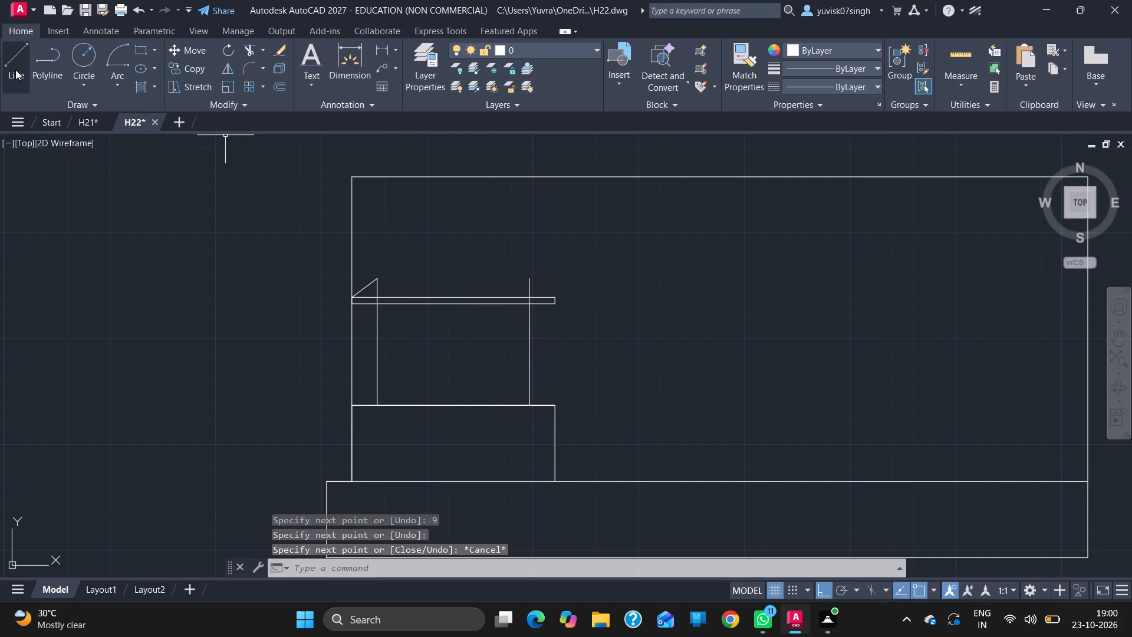
Draw a sloping line from the top of the right 9" vertical line to the band's upper right corner.
{"action": "left_click", "coordinate": [15, 70]}
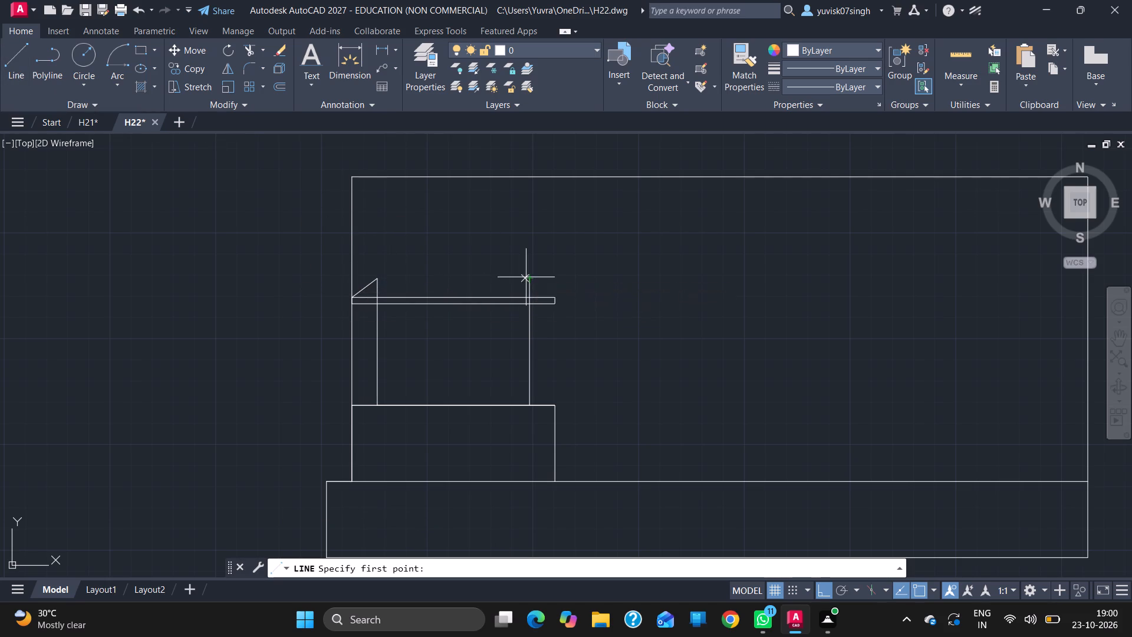
{"action": "left_click_drag", "start_coordinate": [528, 278], "coordinate": [553, 295]}
{"action": "left_click", "coordinate": [553, 295]}
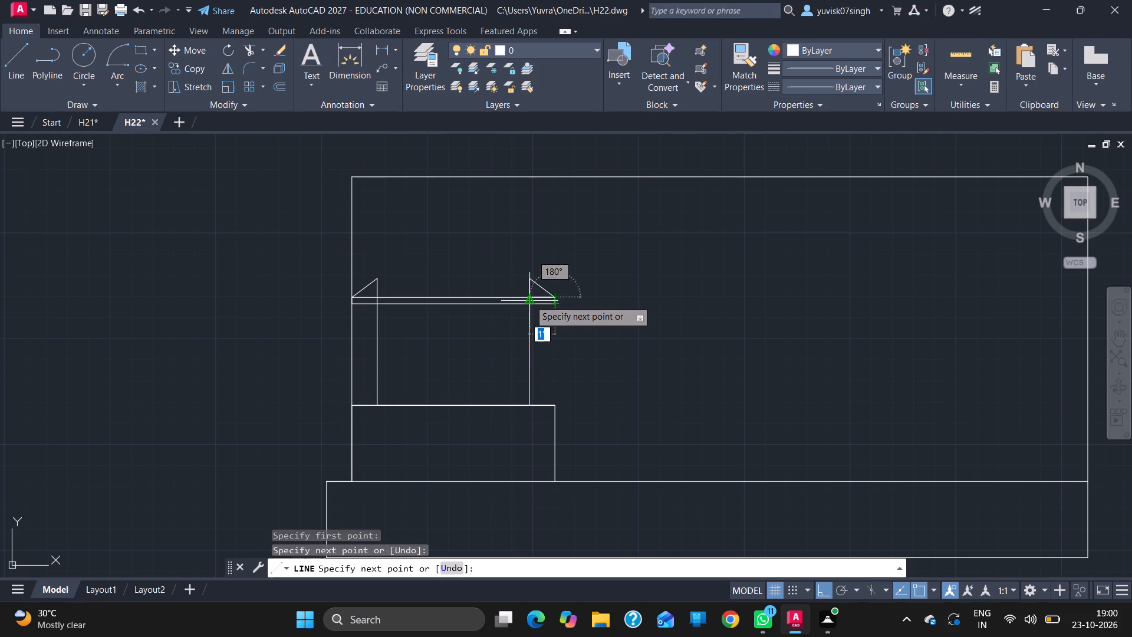
{"action": "key", "text": "Escape"}
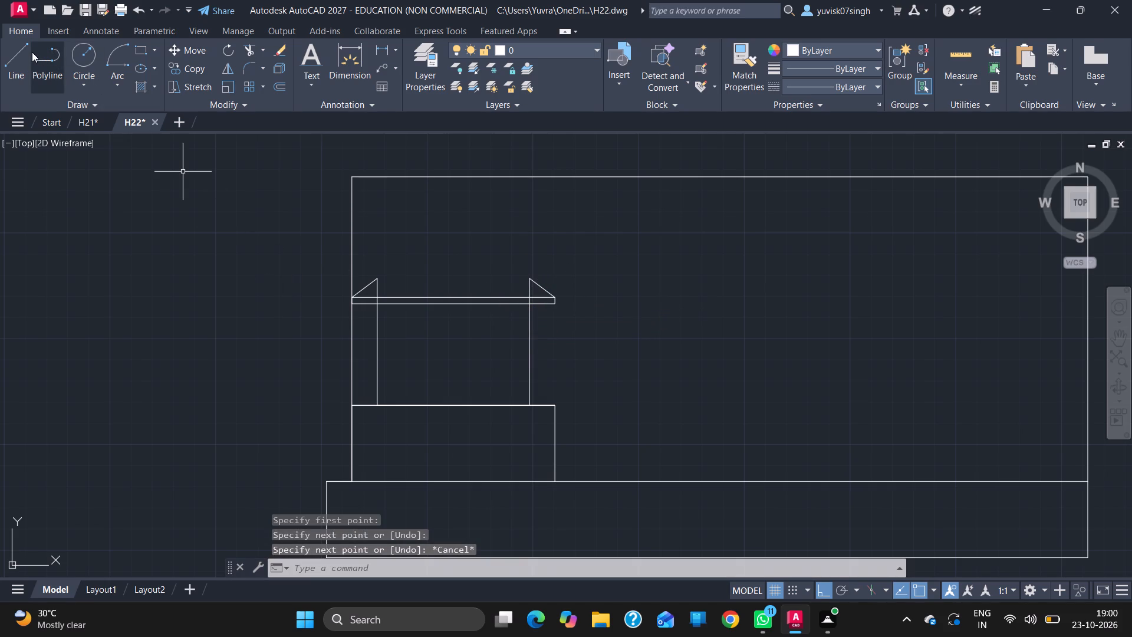
Draw the canopy's 6' top edge between the sloping ends, continuing vertically from its right end to the storey's top line.
{"action": "left_click", "coordinate": [22, 53]}
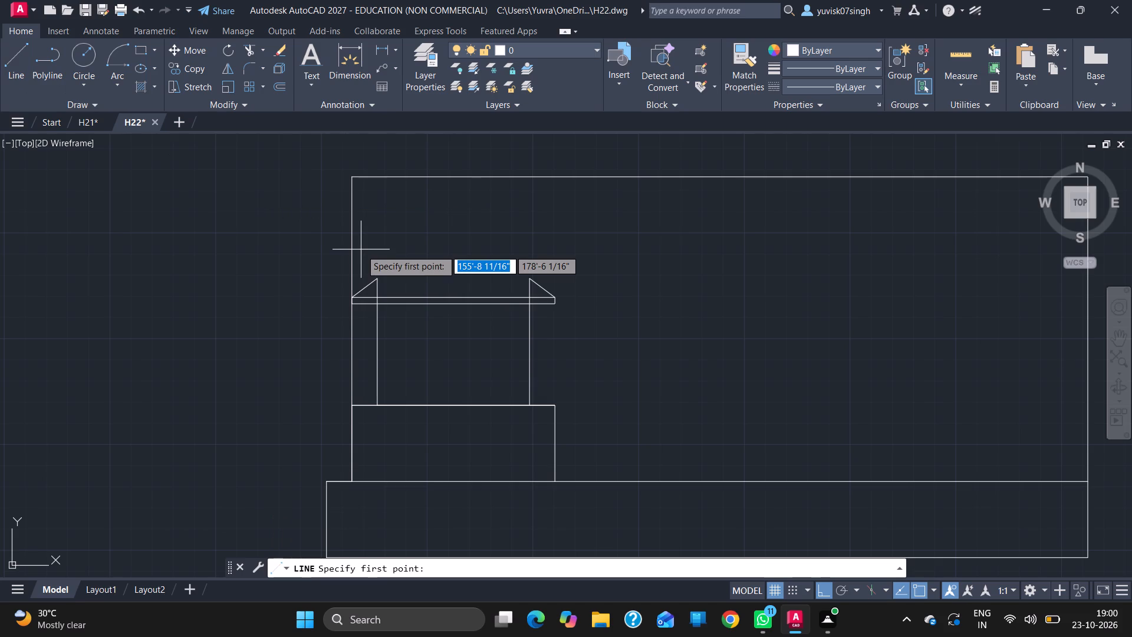
{"action": "left_click", "coordinate": [377, 277]}
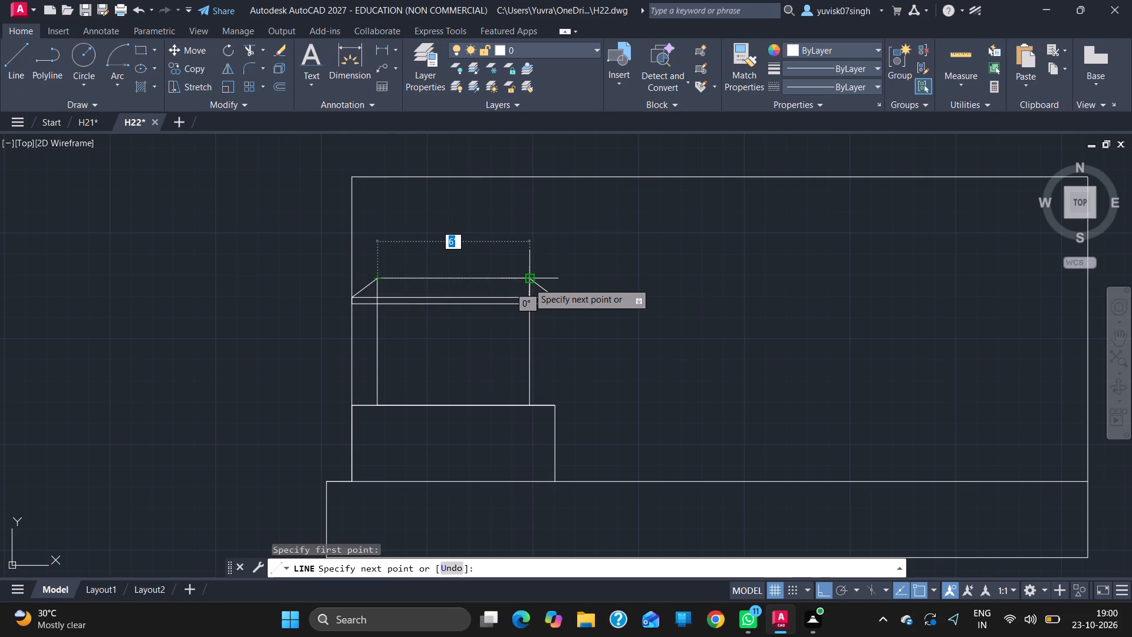
{"action": "left_click_drag", "start_coordinate": [528, 283], "coordinate": [527, 174]}
{"action": "left_click", "coordinate": [527, 174]}
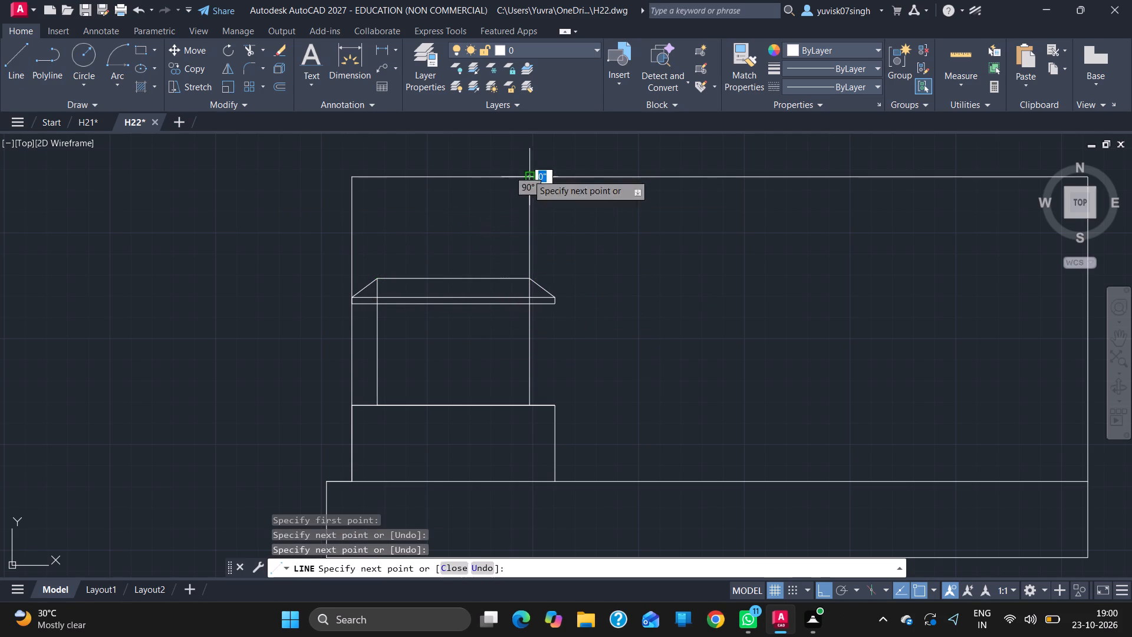
{"action": "key", "text": "Escape"}
Draw a vertical line from the left end of the canopy's top edge up to the storey's top line.
{"action": "left_click", "coordinate": [17, 67]}
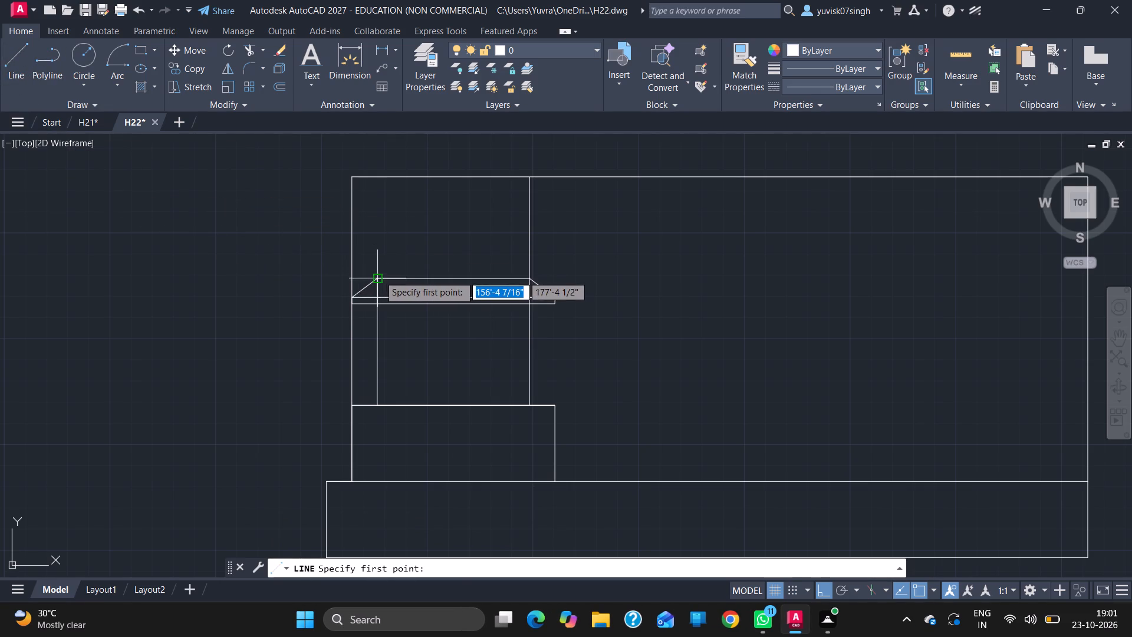
{"action": "left_click_drag", "start_coordinate": [379, 275], "coordinate": [383, 191]}
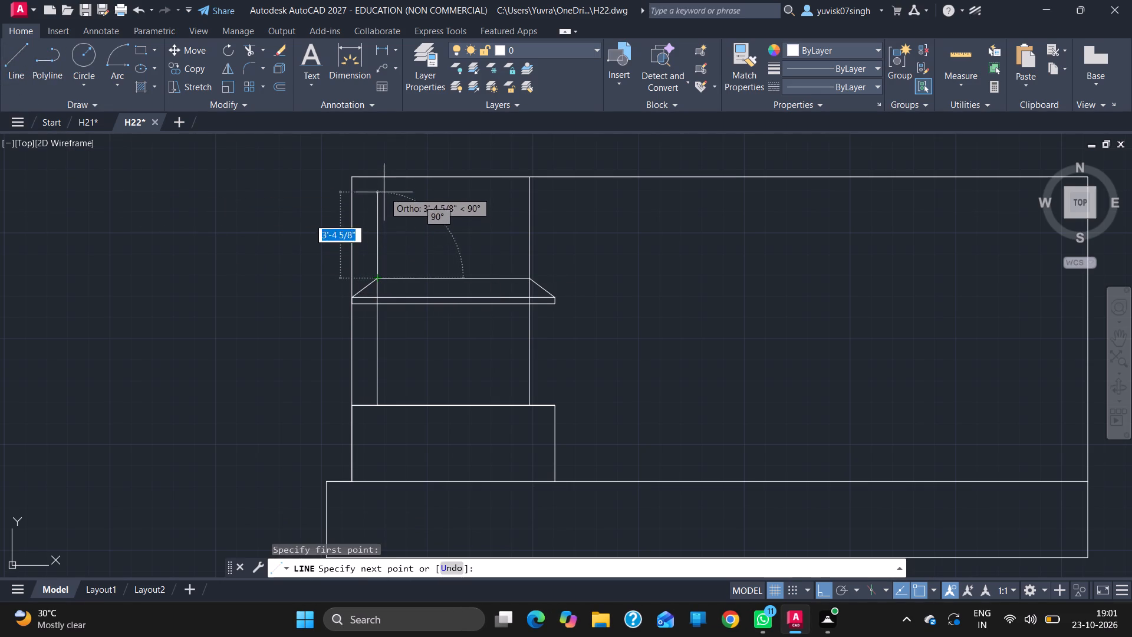
{"action": "left_click_drag", "start_coordinate": [383, 191], "coordinate": [379, 179]}
{"action": "left_click", "coordinate": [379, 179]}
{"action": "key", "text": "grave"}
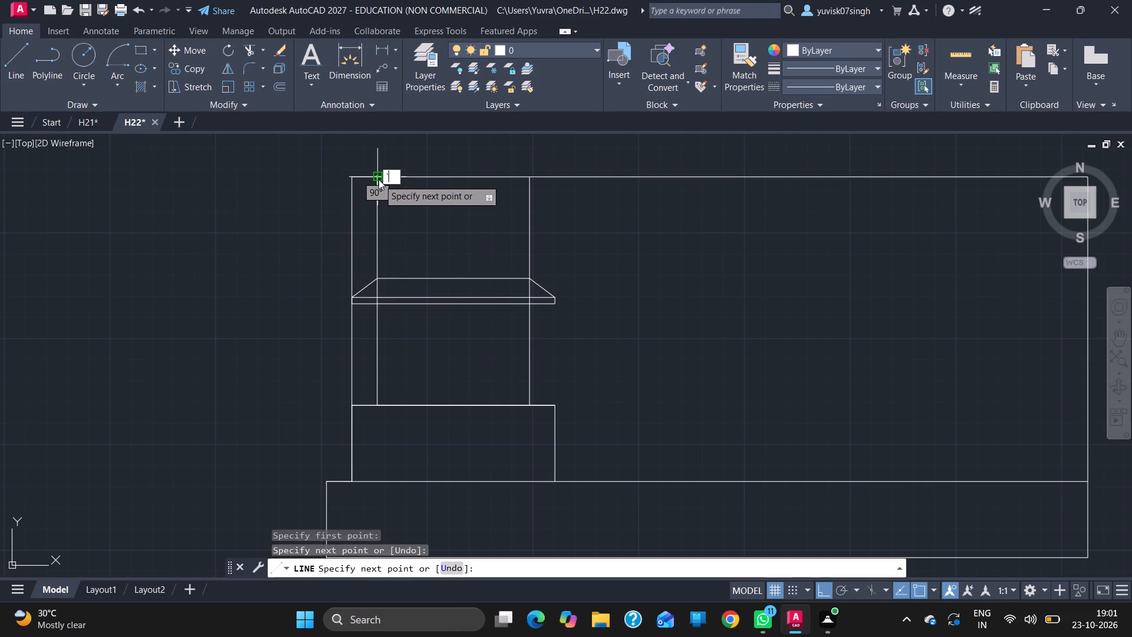
{"action": "key", "text": "Escape"}
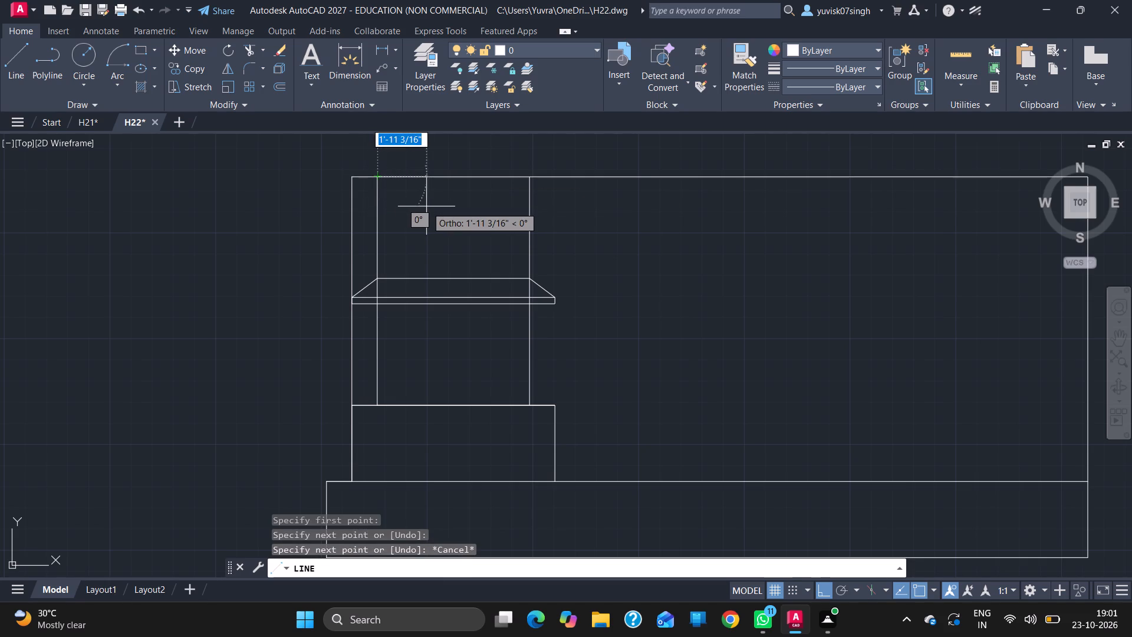
{"action": "key", "text": "Escape"}
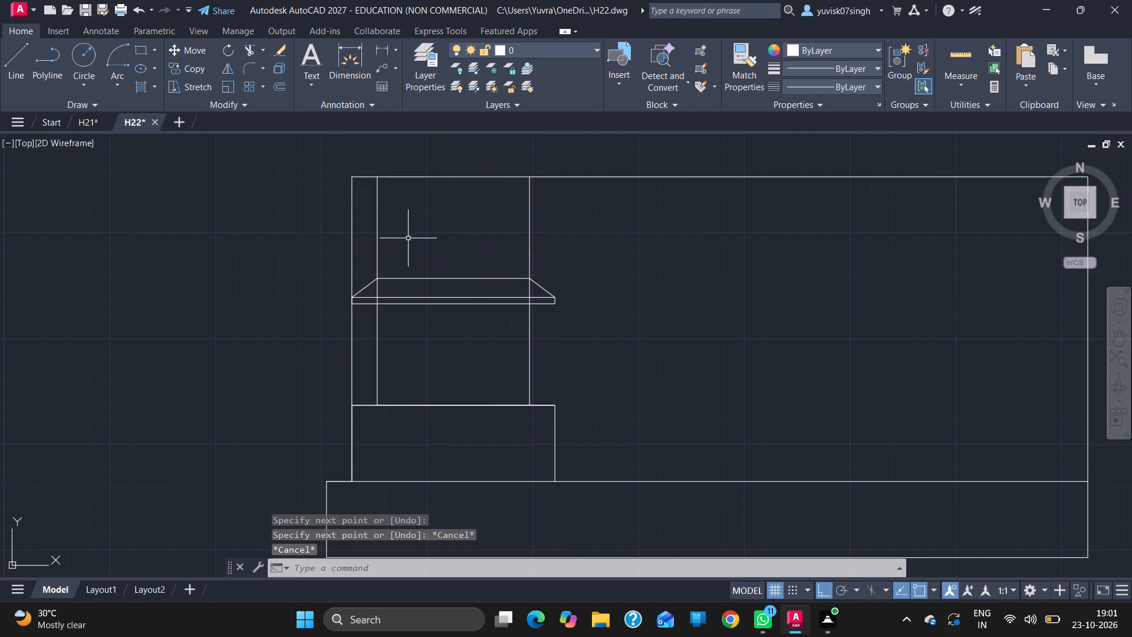
Erase the storey's full-height left side line.
{"action": "left_click", "coordinate": [353, 231]}
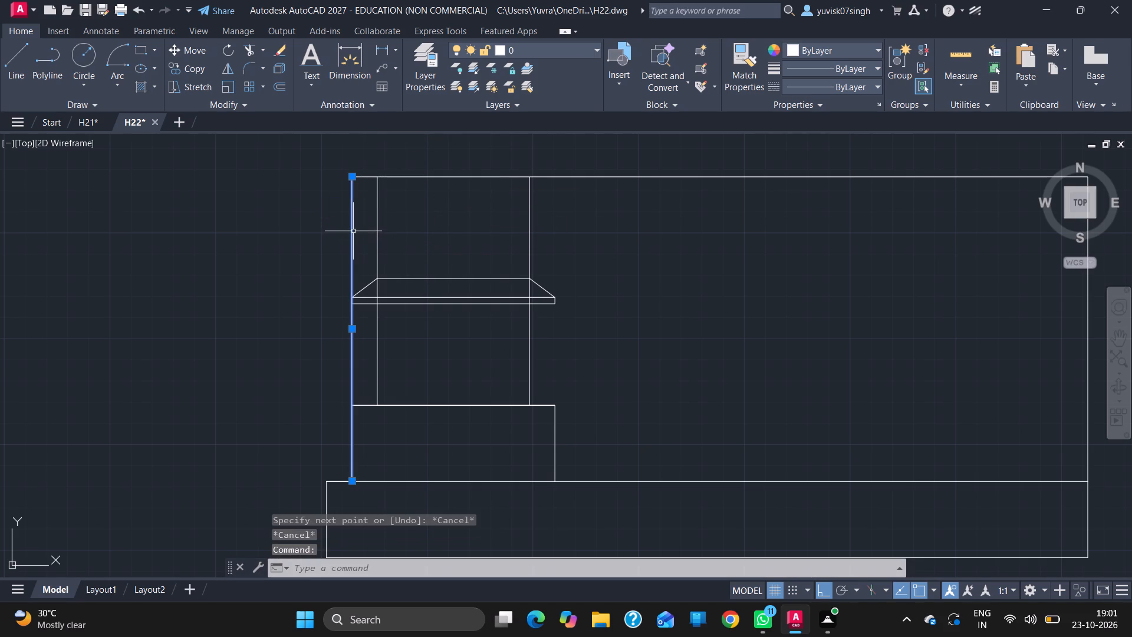
{"action": "key", "text": "Delete"}
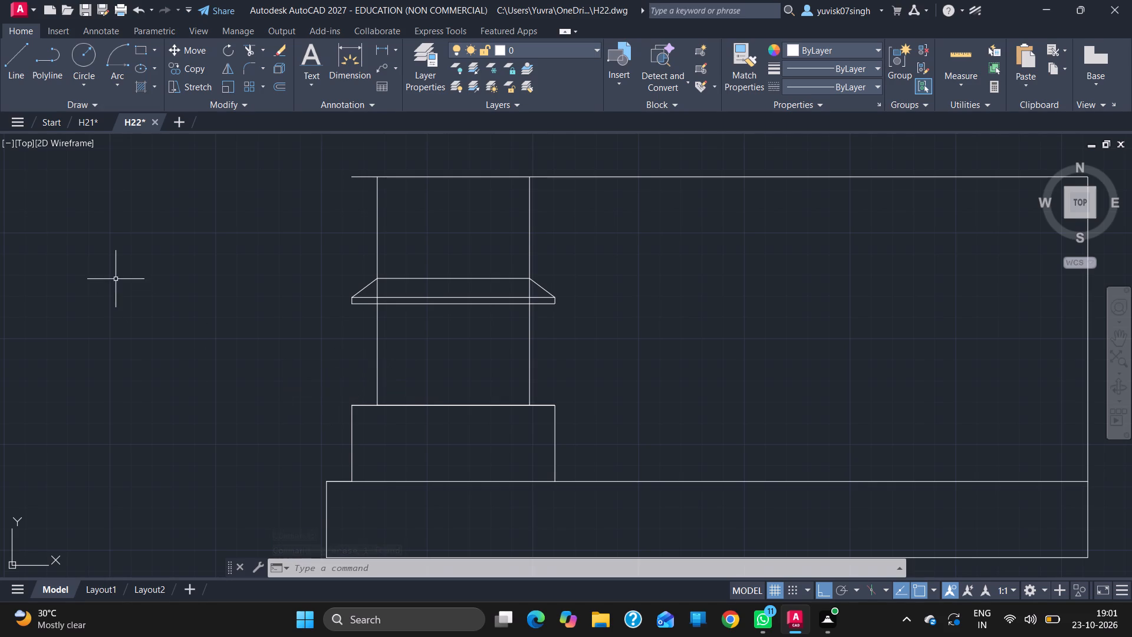
Draw a 12' vertical line up from the base rectangle's upper left corner.
{"action": "left_click", "coordinate": [12, 83]}
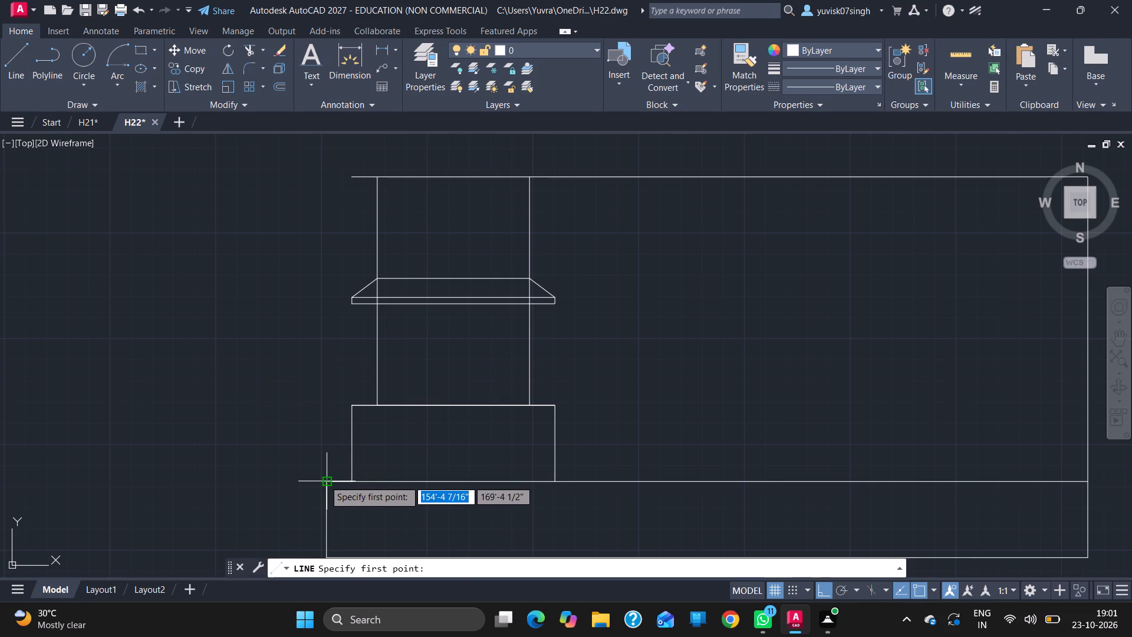
{"action": "left_click", "coordinate": [324, 480]}
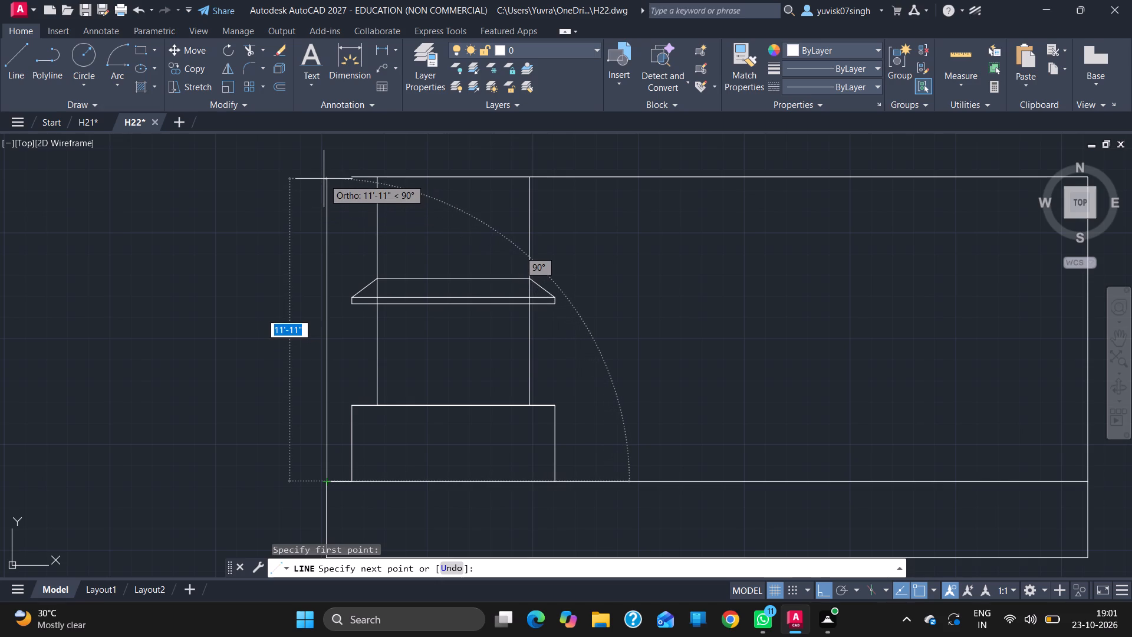
{"action": "type", "text": "12'"}
{"action": "key", "text": "Return"}
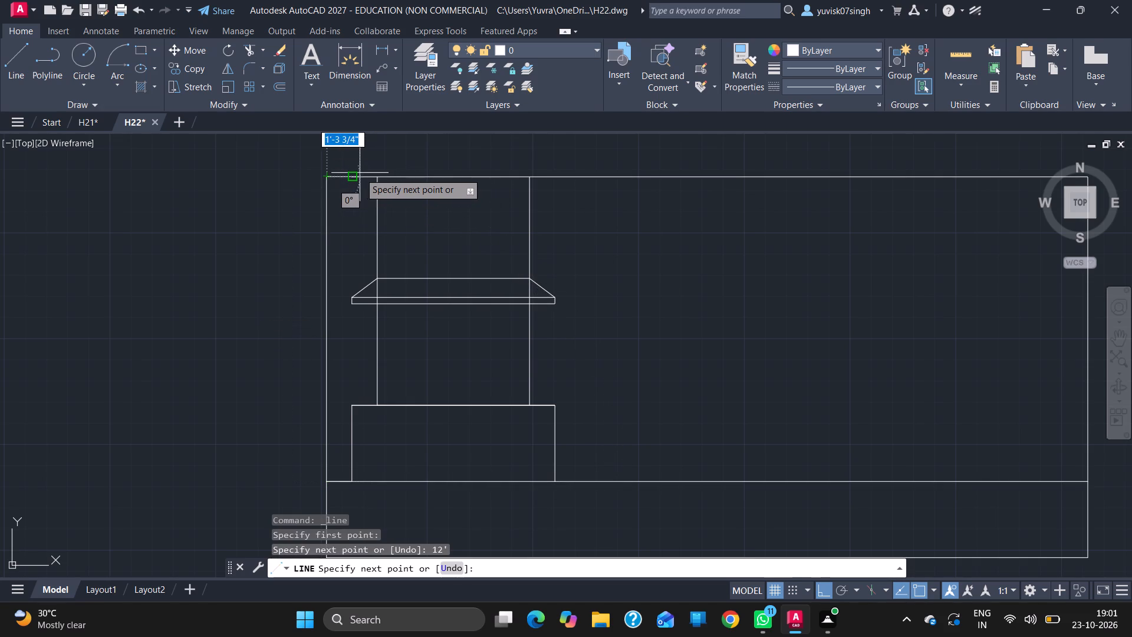
{"action": "key", "text": "Escape"}
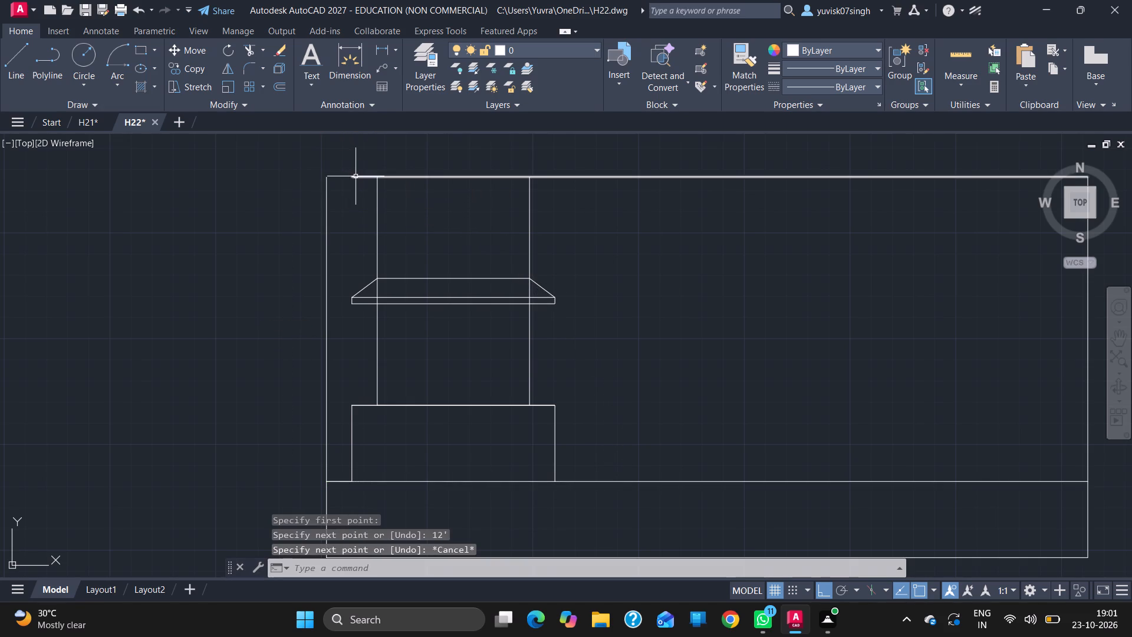
Stretch the left end of the storey's top line to meet the top of the new 12' vertical.
{"action": "left_click", "coordinate": [356, 178]}
{"action": "left_click", "coordinate": [356, 178]}
{"action": "left_click_drag", "start_coordinate": [356, 178], "coordinate": [334, 175]}
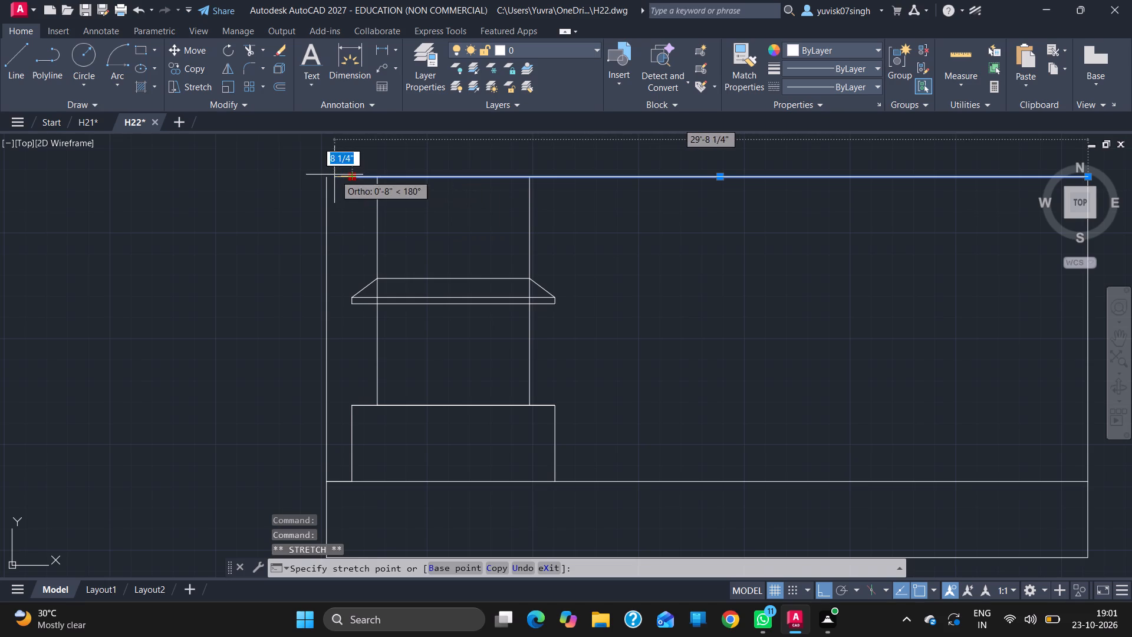
{"action": "left_click_drag", "start_coordinate": [334, 175], "coordinate": [328, 176]}
{"action": "left_click", "coordinate": [328, 176]}
{"action": "key", "text": "Escape"}
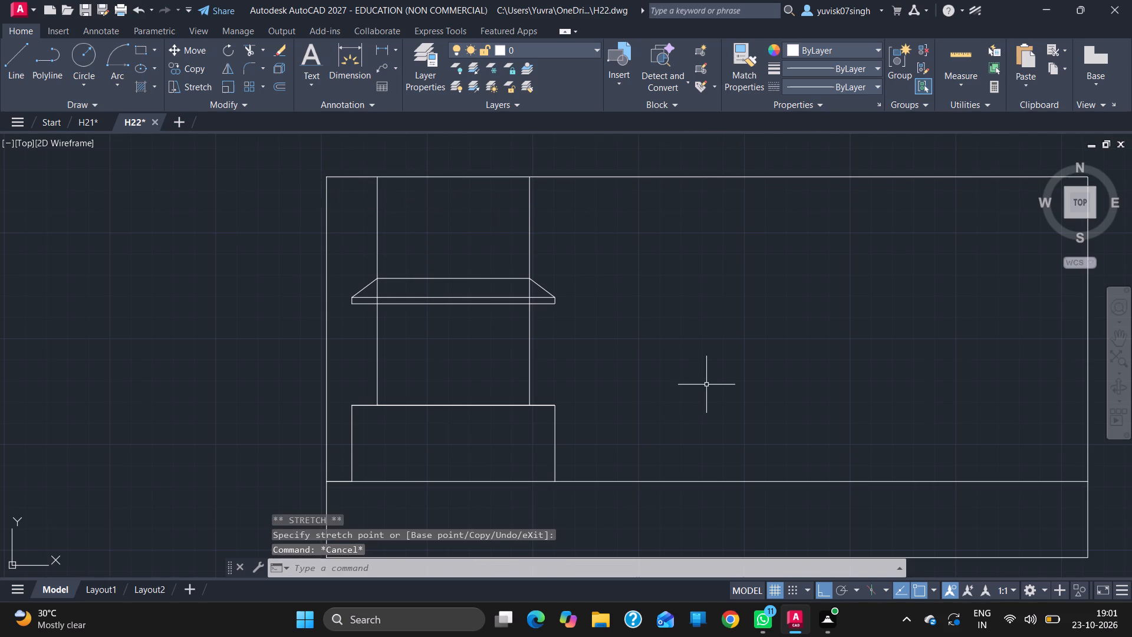
Draw a horizontal line along the window's bottom edge between its two side lines.
{"action": "scroll", "coordinate": [673, 375], "scroll_direction": "down", "scroll_amount": 2, "text": "ctrl"}
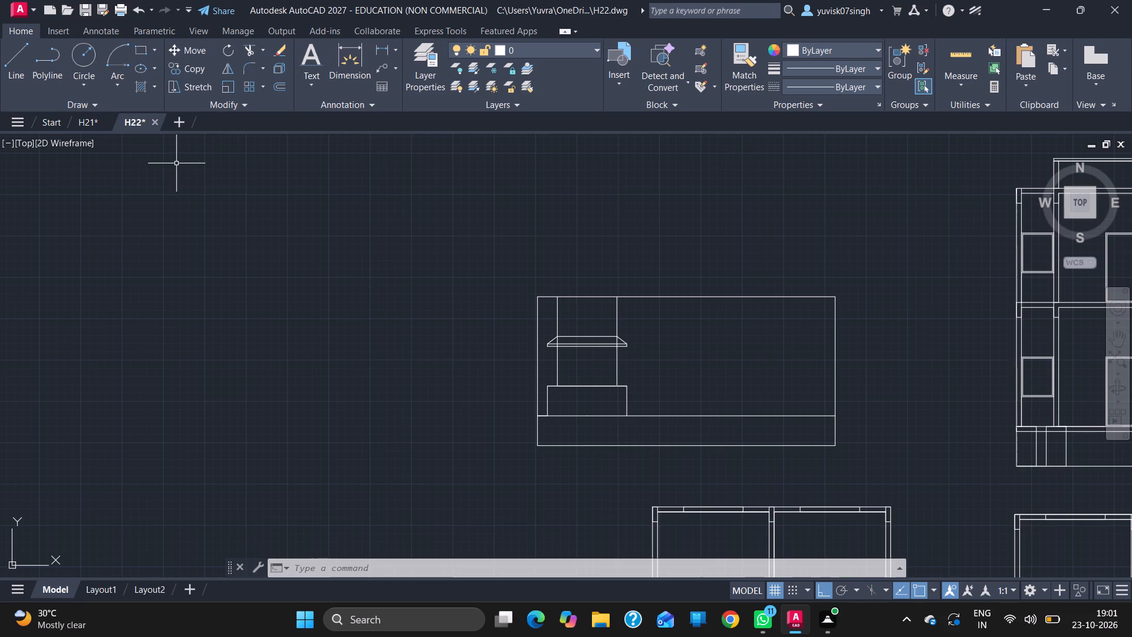
{"action": "scroll", "coordinate": [356, 285], "scroll_direction": "up", "scroll_amount": 1, "text": "ctrl"}
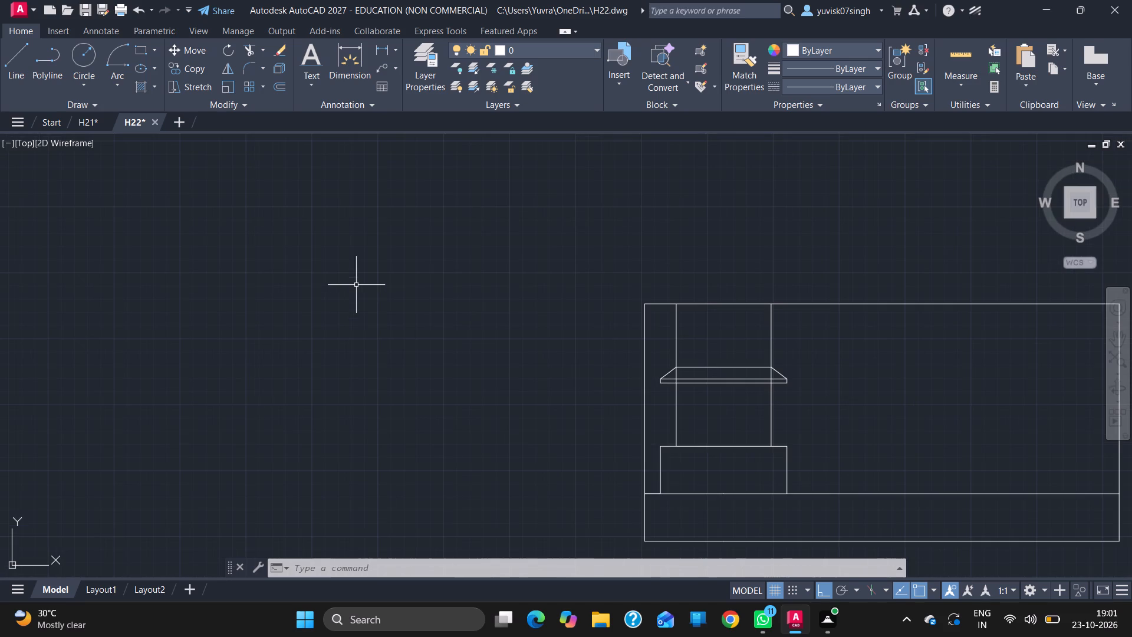
{"action": "left_click", "coordinate": [4, 70]}
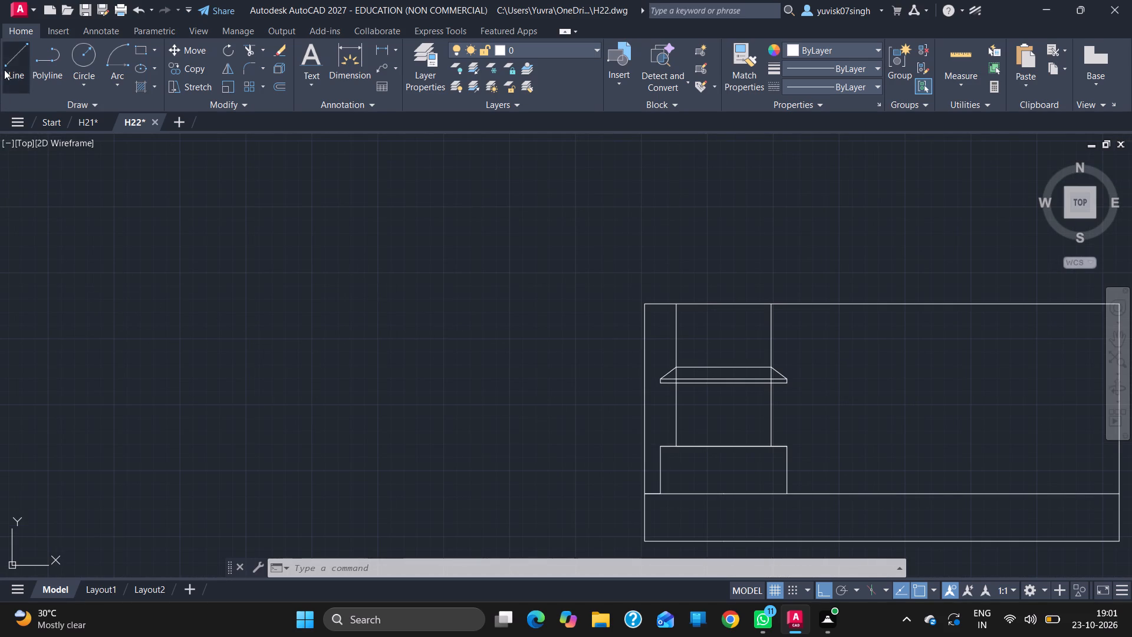
{"action": "left_click", "coordinate": [676, 448]}
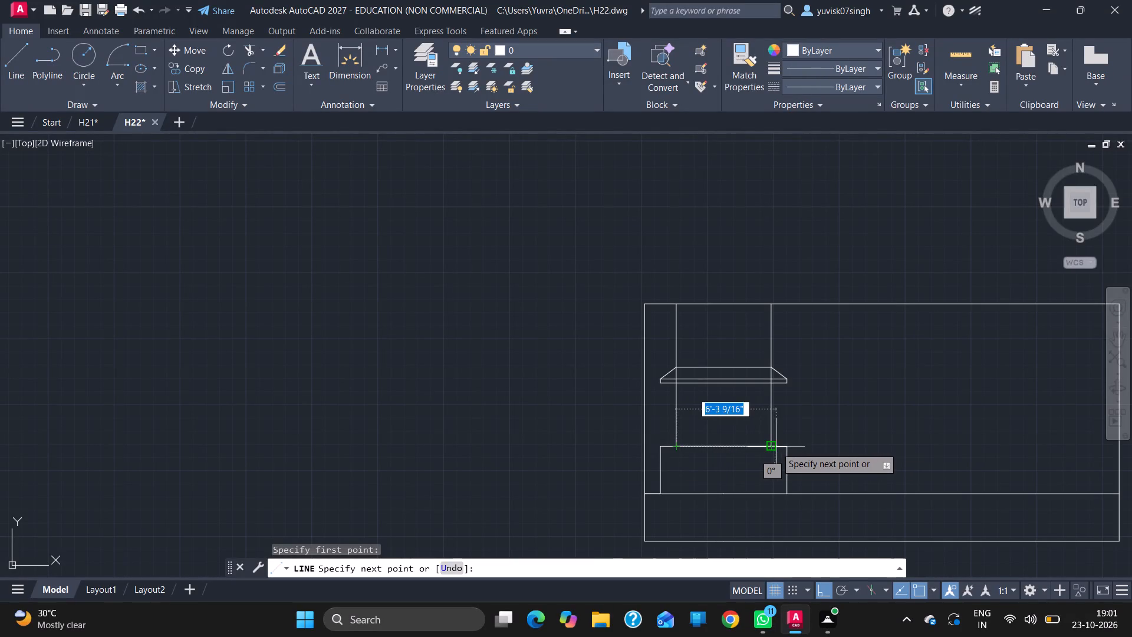
{"action": "left_click", "coordinate": [771, 447]}
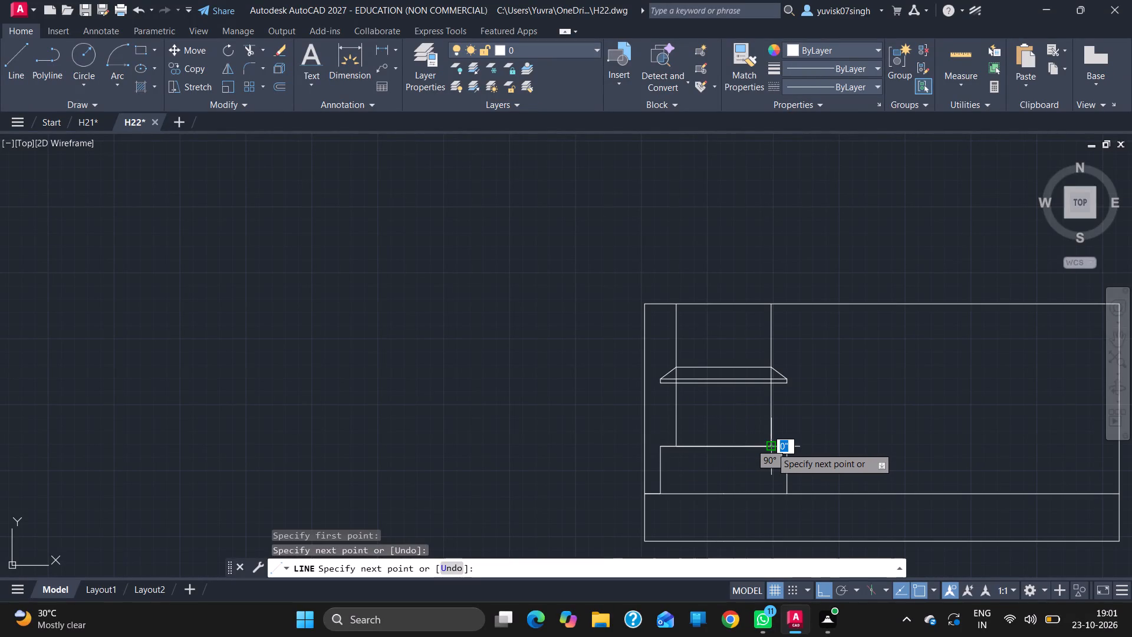
{"action": "key", "text": "Escape"}
Divide the window's bottom line into 4 equal segments.
{"action": "left_click", "coordinate": [48, 100]}
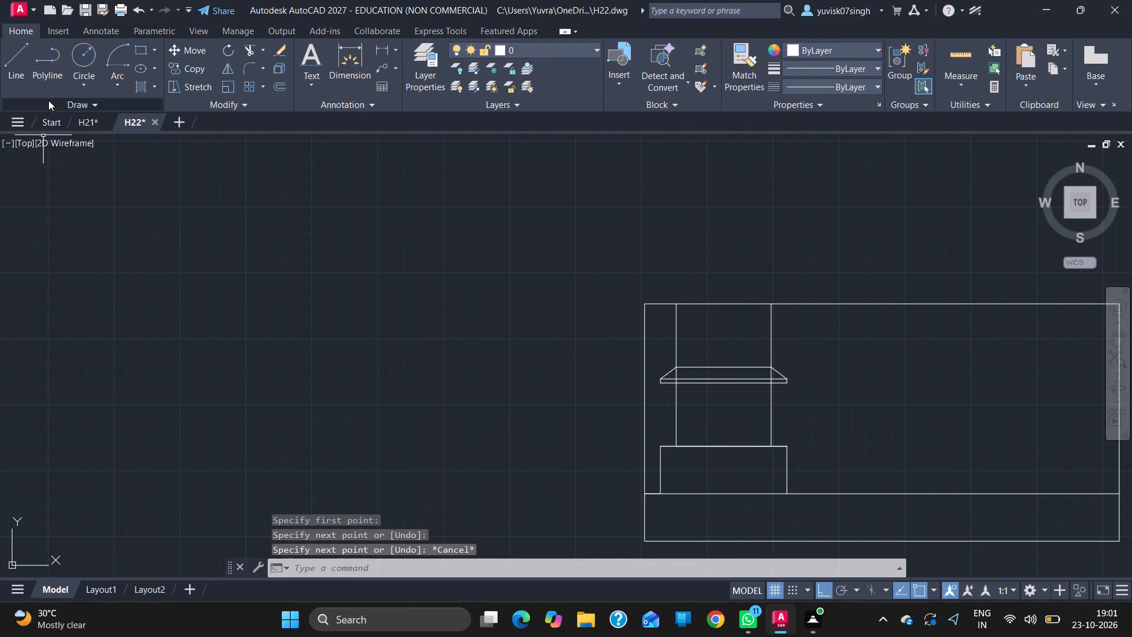
{"action": "left_click", "coordinate": [98, 123]}
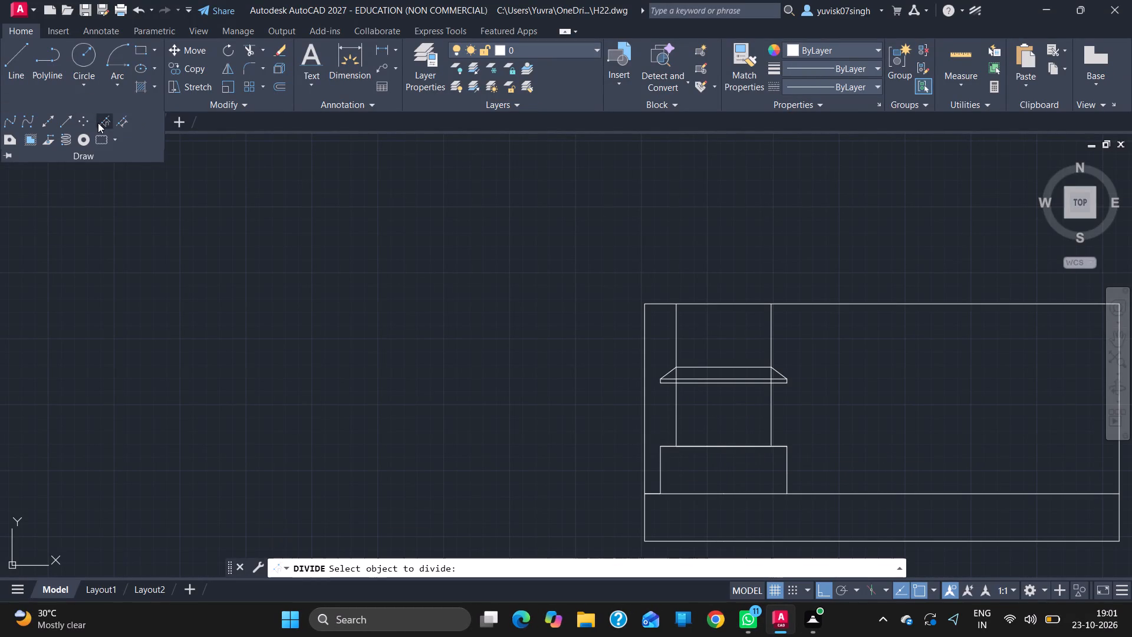
{"action": "left_click", "coordinate": [692, 445]}
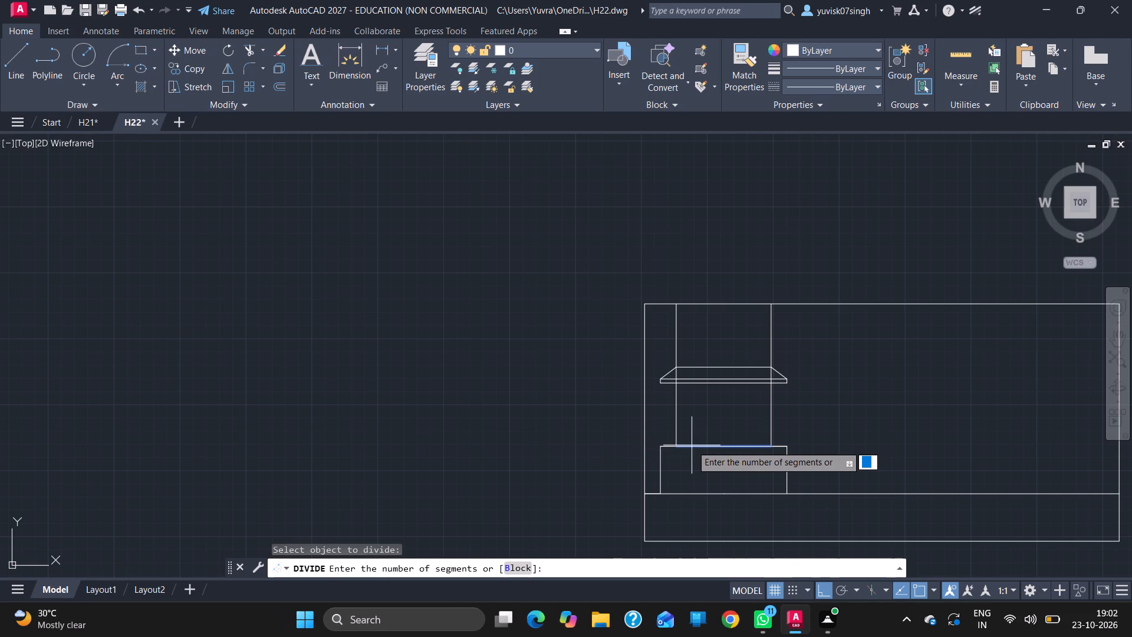
{"action": "key", "text": "4"}
{"action": "key", "text": "Return"}
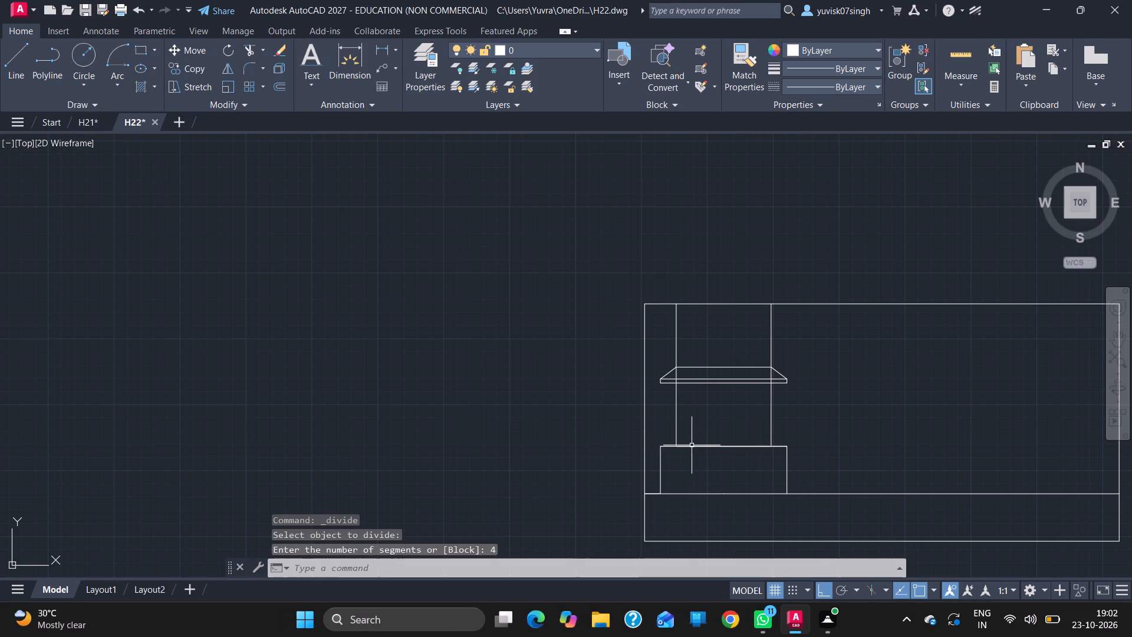
Draw three vertical lines from the division points on the window's bottom line up to the underside of the band.
{"action": "left_click", "coordinate": [19, 81]}
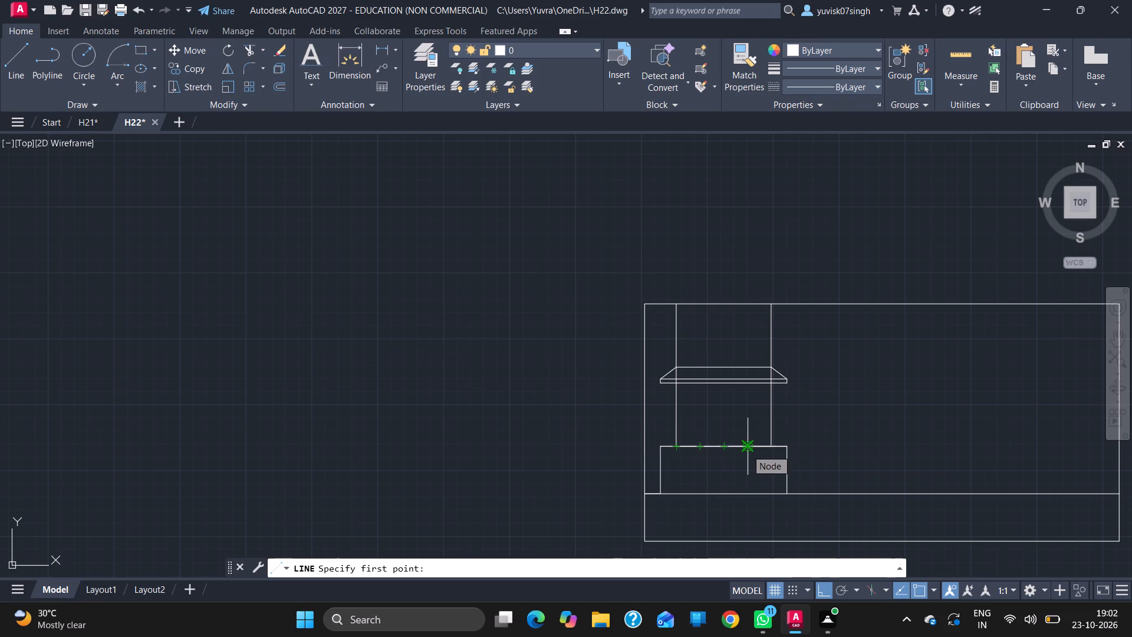
{"action": "left_click_drag", "start_coordinate": [746, 449], "coordinate": [749, 387]}
{"action": "left_click", "coordinate": [749, 387]}
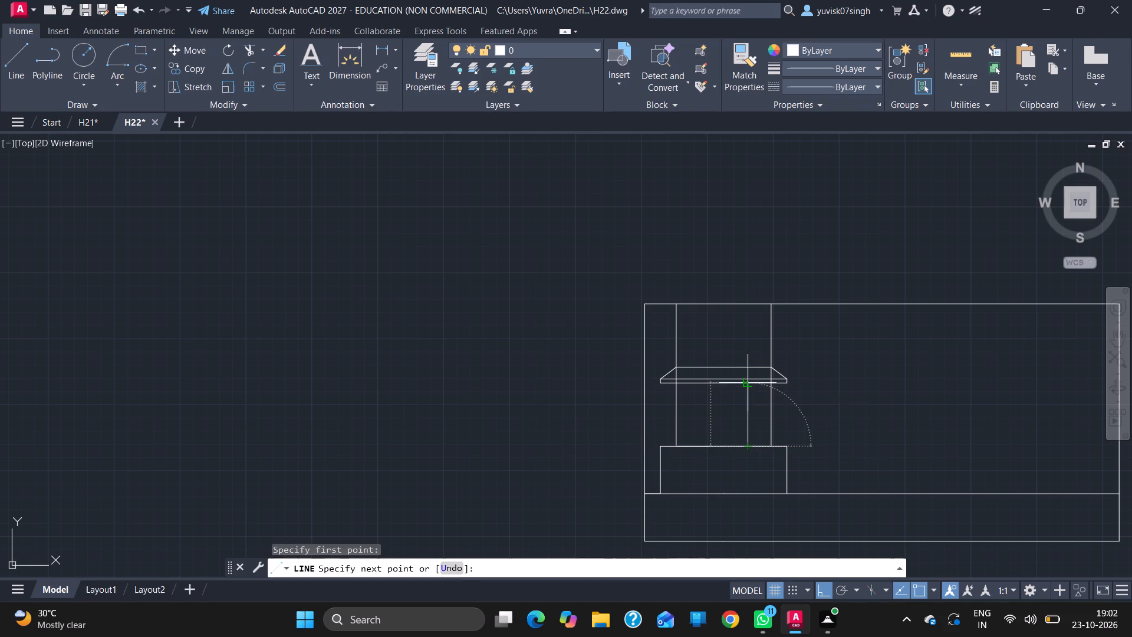
{"action": "key", "text": "Escape"}
{"action": "left_click", "coordinate": [13, 55]}
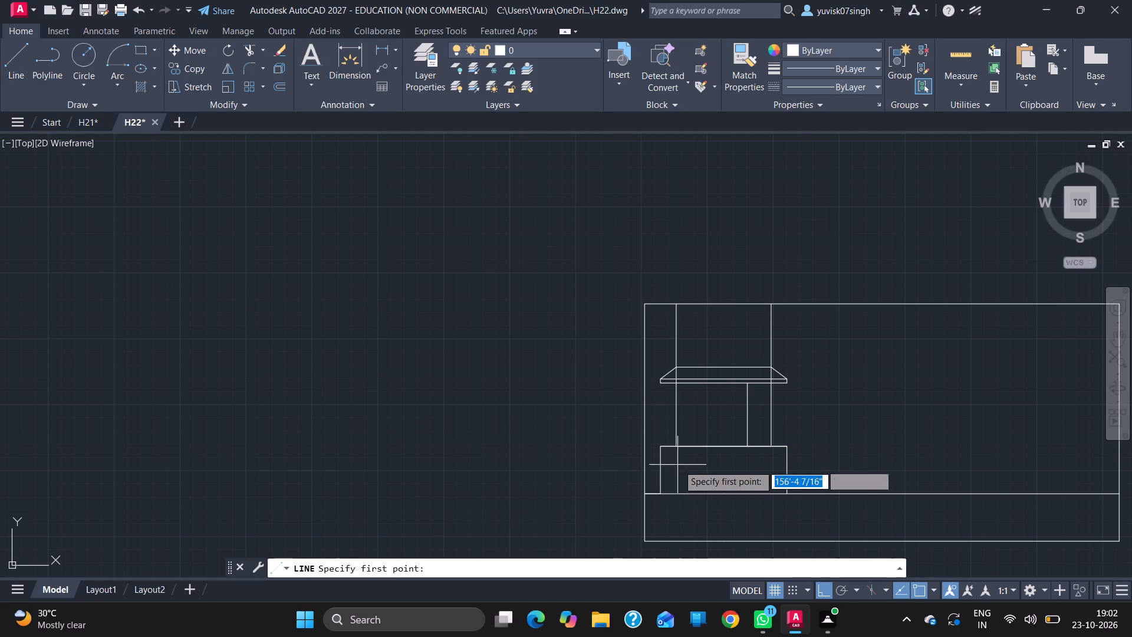
{"action": "left_click_drag", "start_coordinate": [725, 446], "coordinate": [729, 382]}
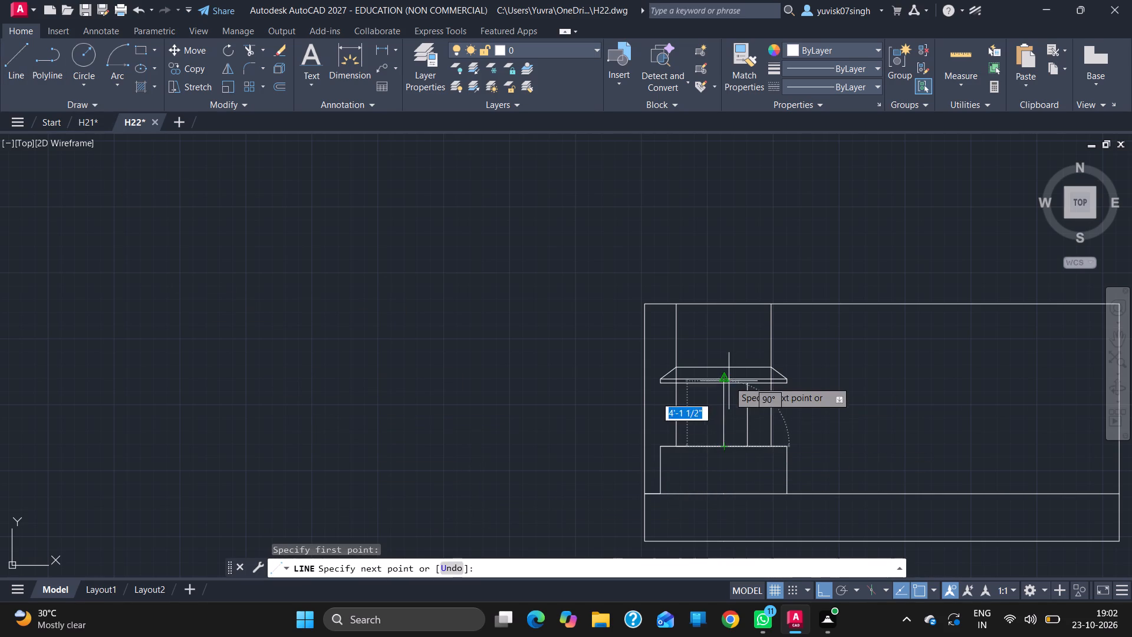
{"action": "left_click_drag", "start_coordinate": [729, 382], "coordinate": [728, 384]}
{"action": "left_click", "coordinate": [728, 384]}
{"action": "key", "text": "F1"}
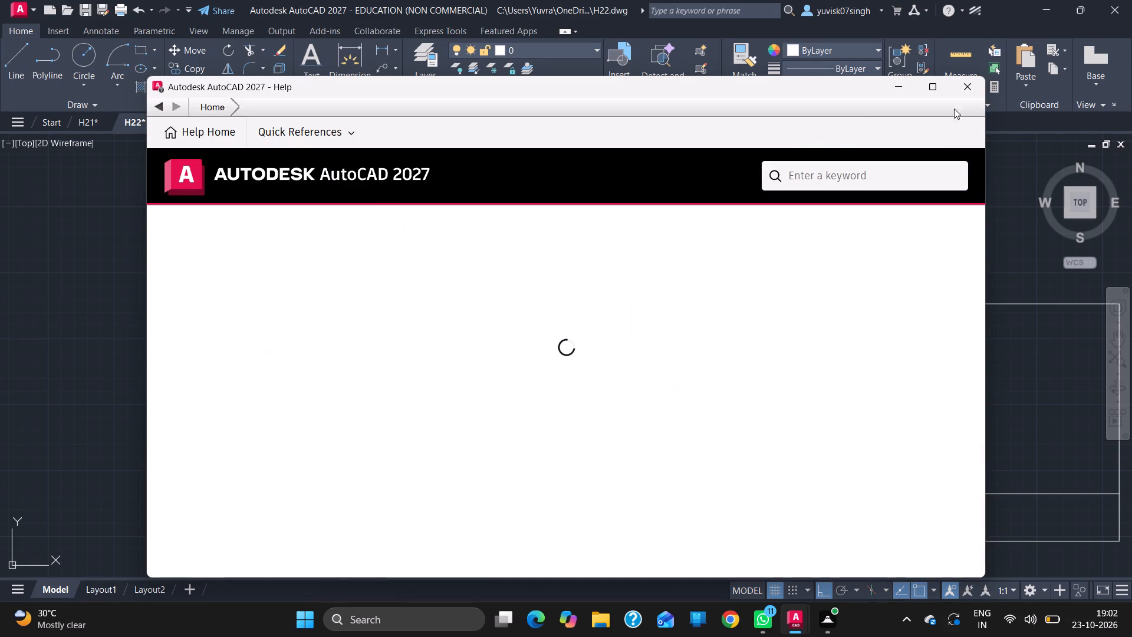
{"action": "left_click", "coordinate": [965, 95]}
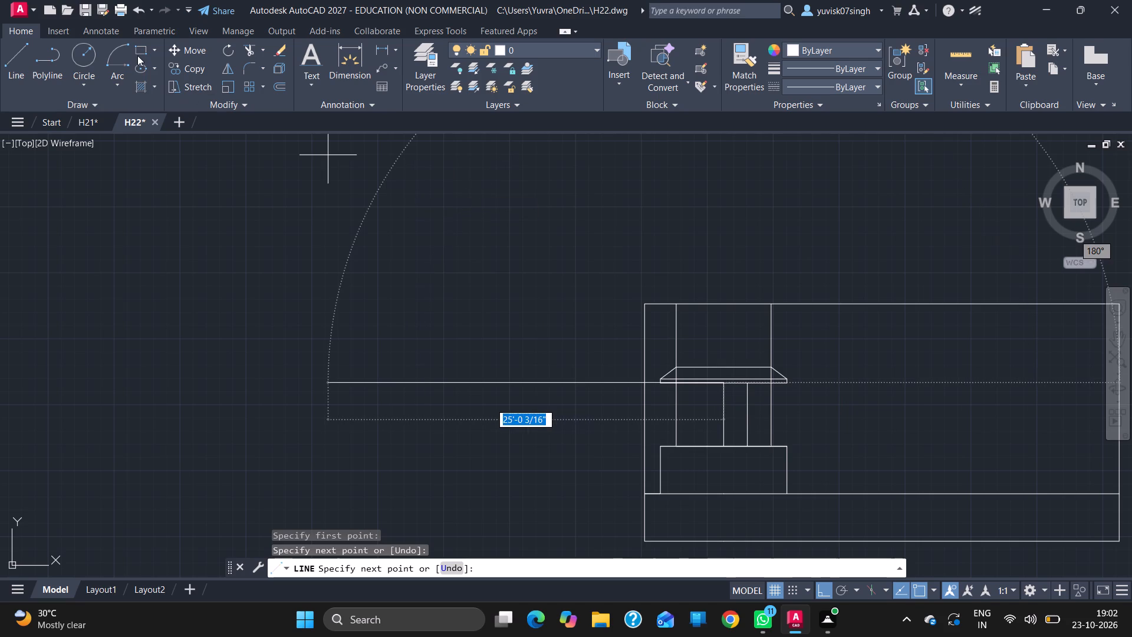
{"action": "left_click", "coordinate": [25, 55]}
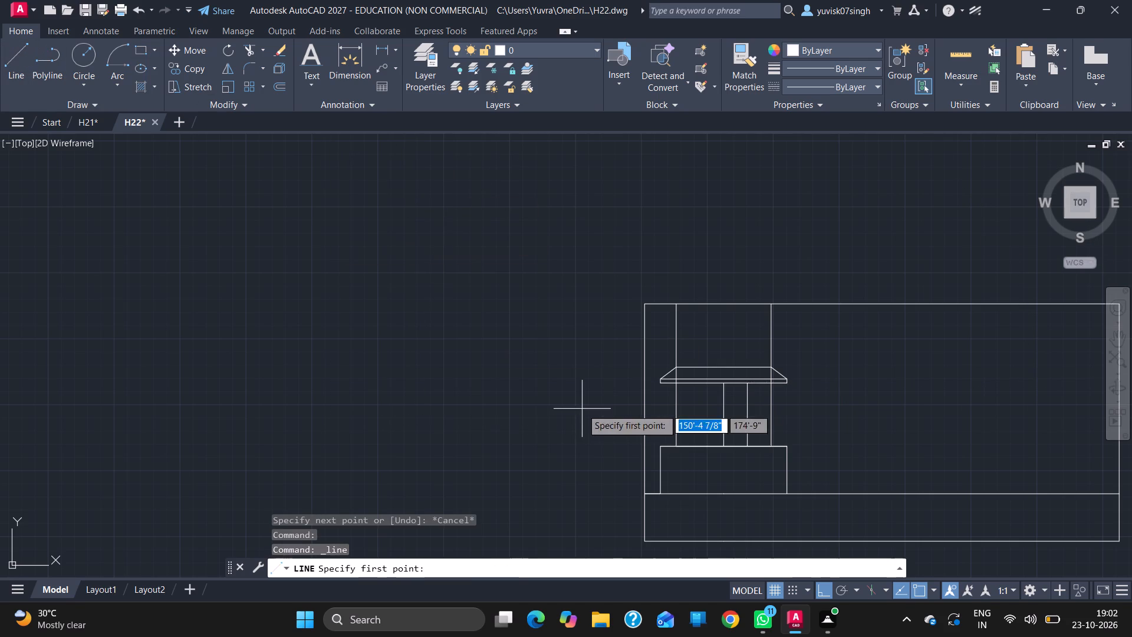
{"action": "left_click_drag", "start_coordinate": [697, 447], "coordinate": [697, 418]}
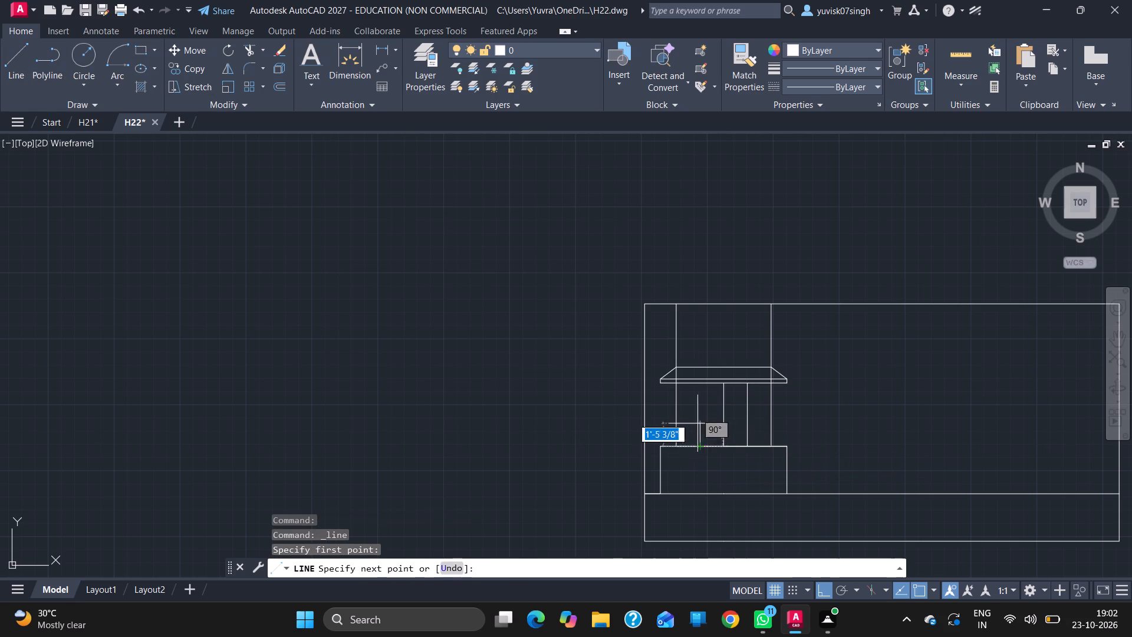
{"action": "left_click_drag", "start_coordinate": [697, 418], "coordinate": [698, 384]}
{"action": "left_click", "coordinate": [698, 384]}
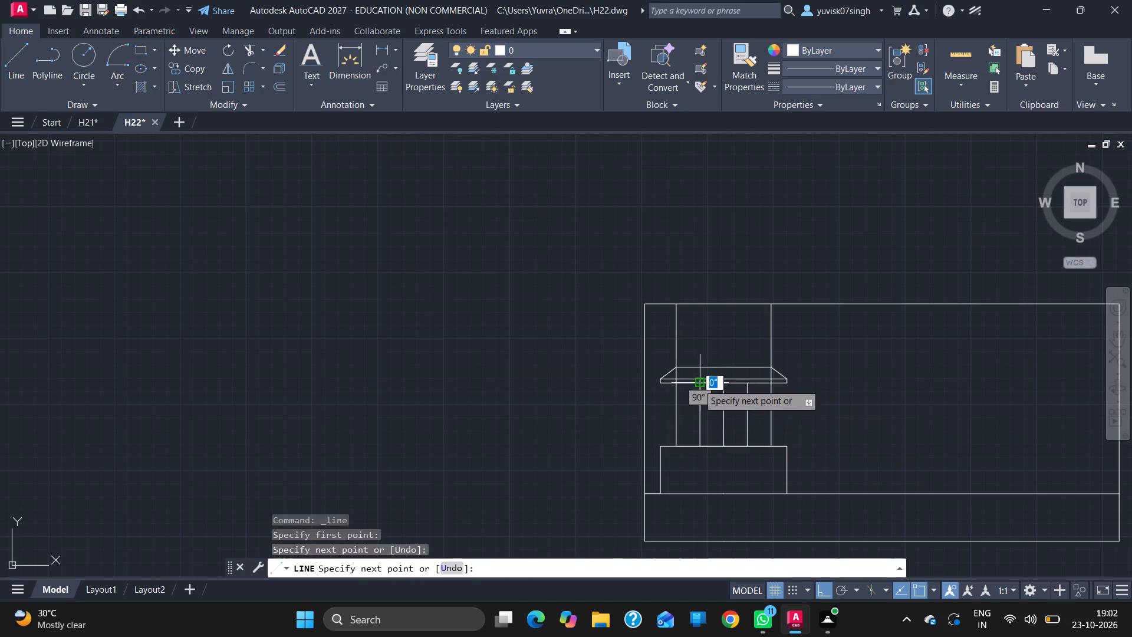
{"action": "key", "text": "Escape"}
Offset the window's top line and bottom line 2" inward.
{"action": "key", "text": "o"}
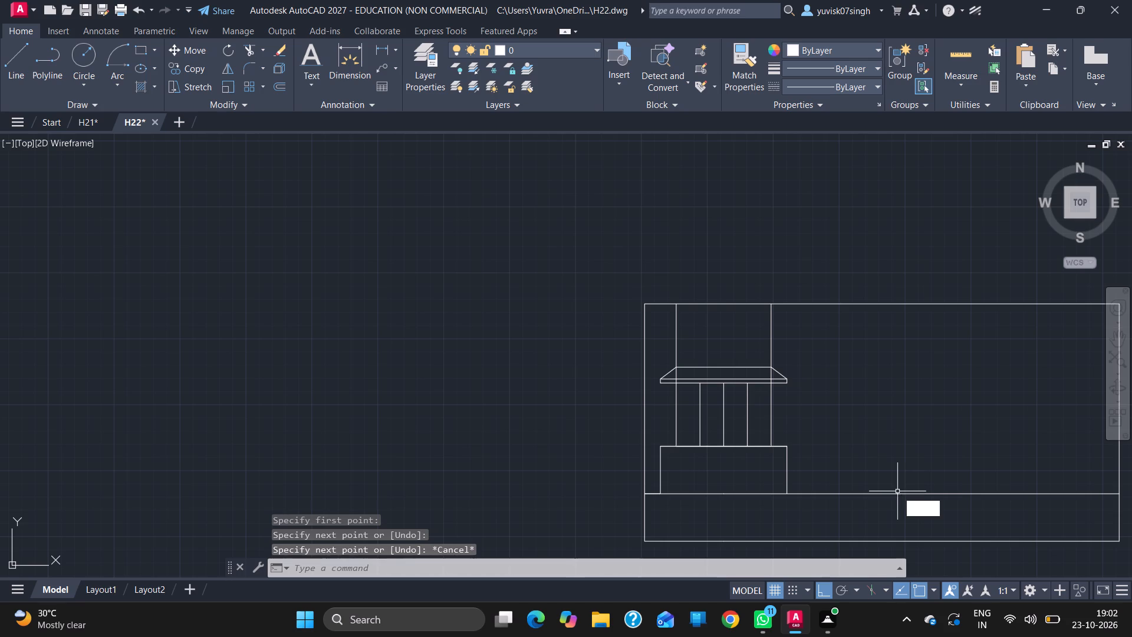
{"action": "key", "text": "Return"}
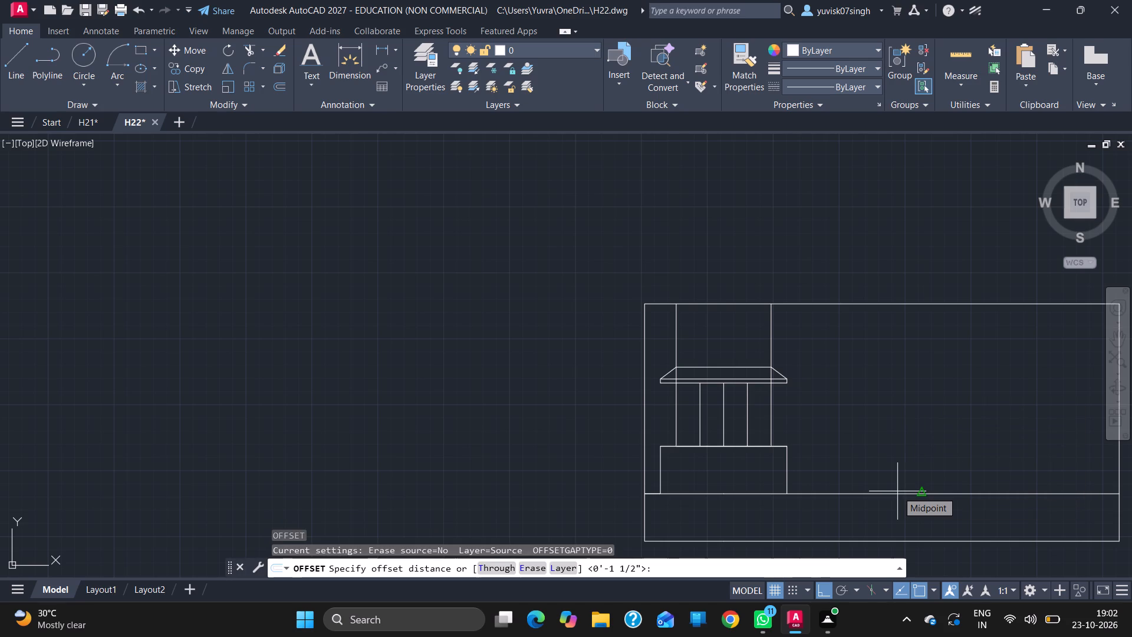
{"action": "key", "text": "2"}
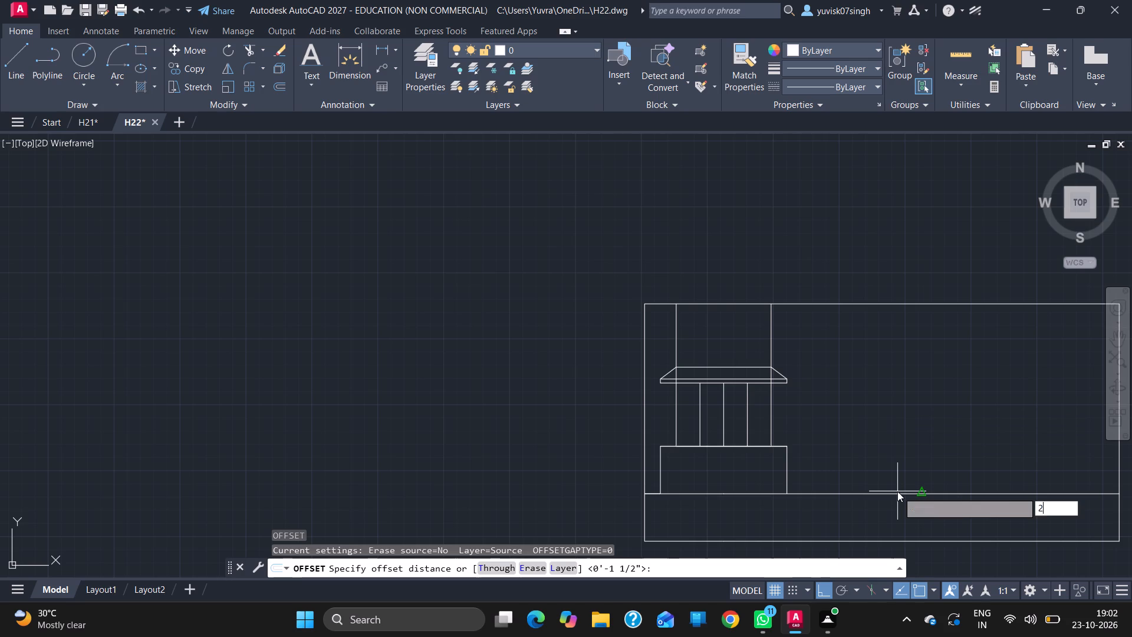
{"action": "key", "text": "Return"}
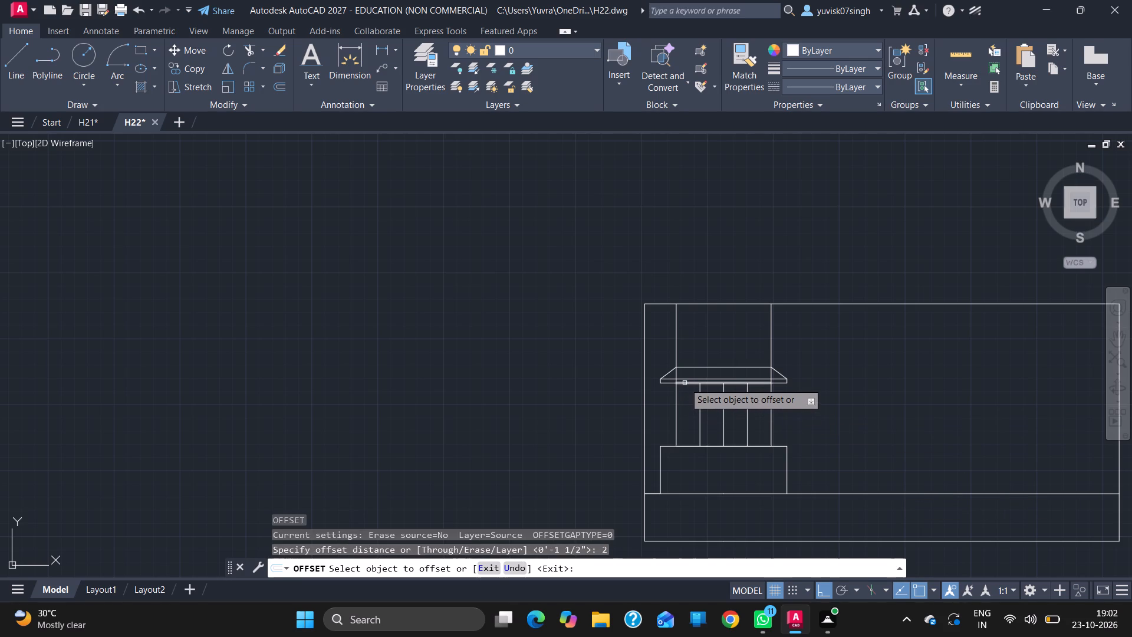
{"action": "left_click", "coordinate": [686, 384]}
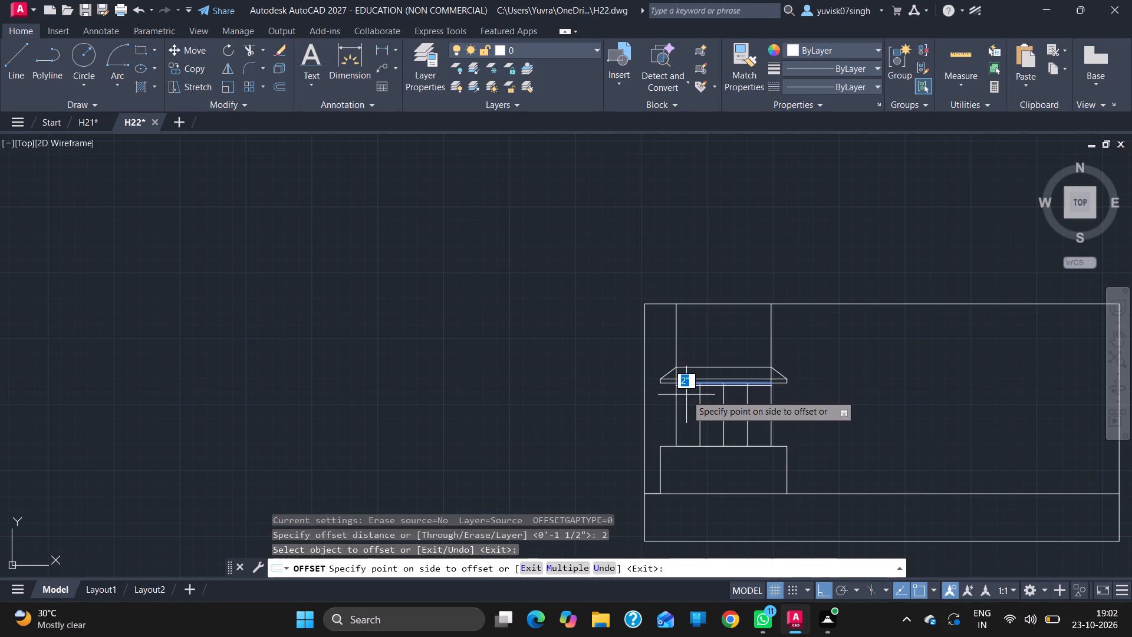
{"action": "left_click", "coordinate": [686, 395]}
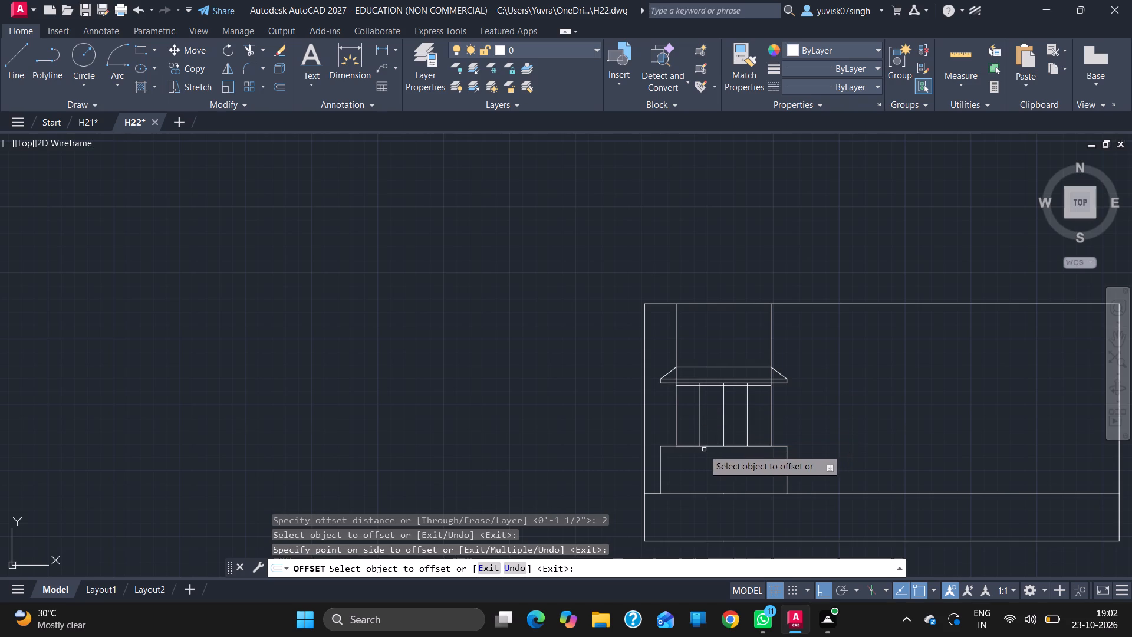
{"action": "left_click_drag", "start_coordinate": [712, 447], "coordinate": [712, 423]}
{"action": "left_click_drag", "start_coordinate": [712, 423], "coordinate": [709, 423]}
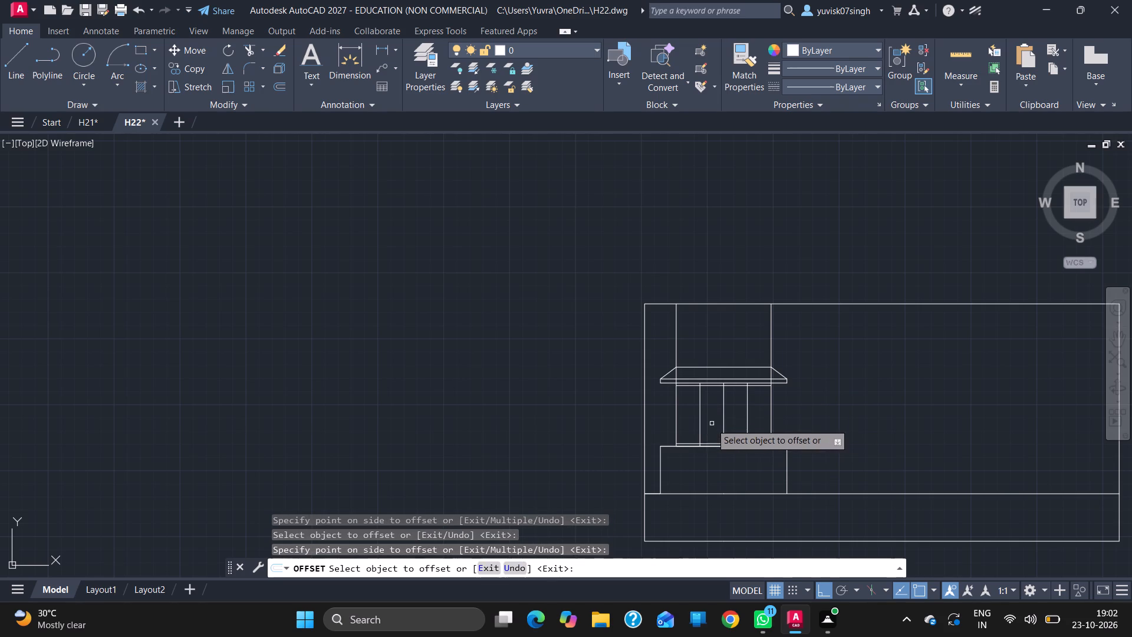
Offset the window's left side line 2" inward and the first pane divider 2" to both sides.
{"action": "left_click_drag", "start_coordinate": [709, 423], "coordinate": [677, 423]}
{"action": "left_click", "coordinate": [677, 423]}
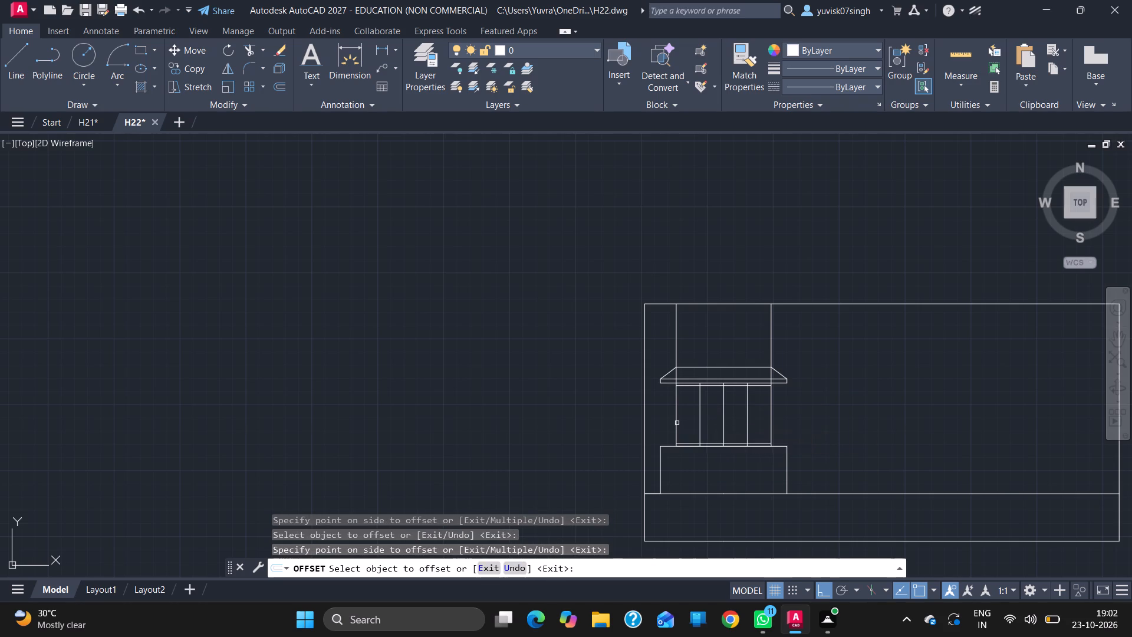
{"action": "left_click_drag", "start_coordinate": [695, 431], "coordinate": [702, 423]}
{"action": "left_click", "coordinate": [702, 423]}
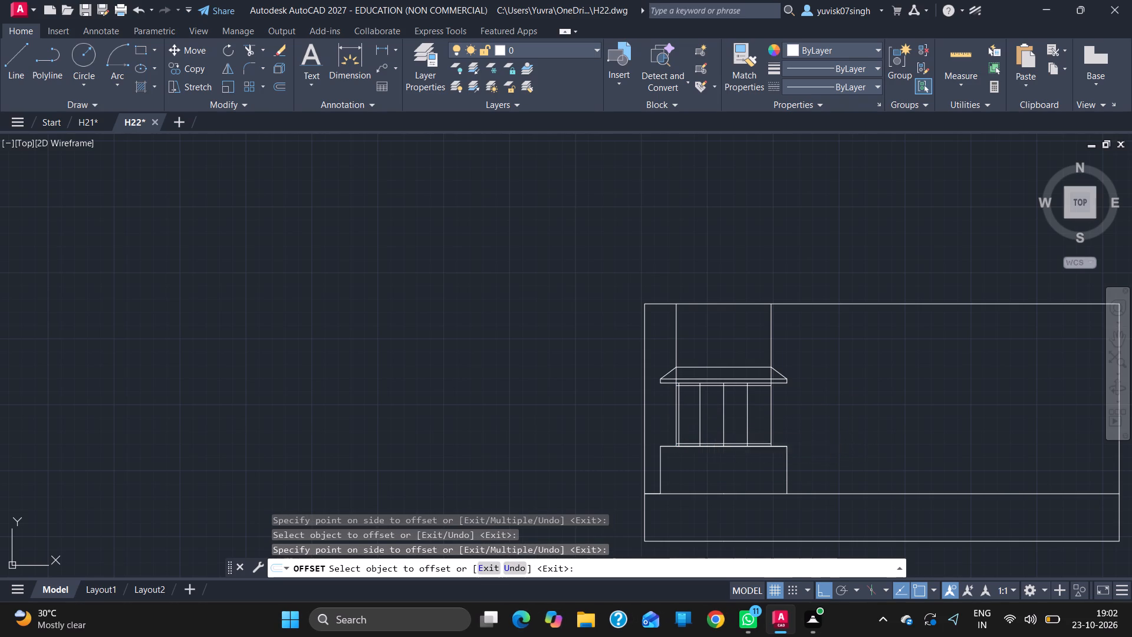
{"action": "left_click_drag", "start_coordinate": [688, 423], "coordinate": [702, 422]}
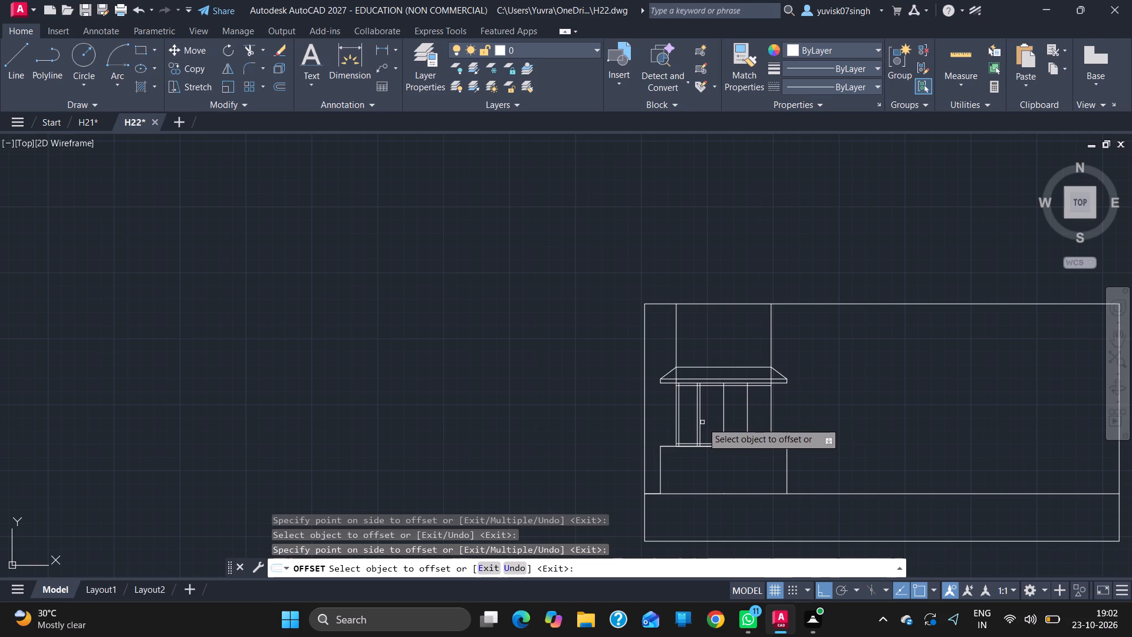
{"action": "left_click", "coordinate": [702, 422]}
{"action": "left_click_drag", "start_coordinate": [713, 422], "coordinate": [724, 421]}
Offset the window's middle pane divider 2" to both sides.
{"action": "left_click_drag", "start_coordinate": [724, 421], "coordinate": [714, 421]}
{"action": "left_click_drag", "start_coordinate": [714, 421], "coordinate": [722, 421]}
{"action": "left_click", "coordinate": [722, 421]}
{"action": "left_click", "coordinate": [732, 421]}
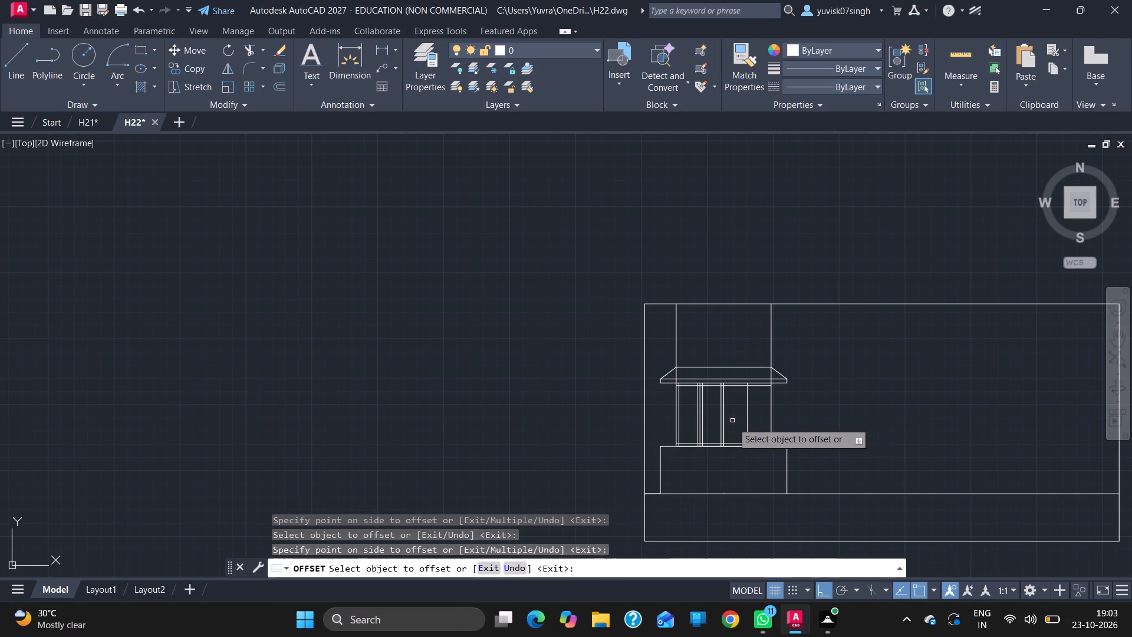
{"action": "left_click_drag", "start_coordinate": [725, 428], "coordinate": [750, 425]}
{"action": "left_click", "coordinate": [750, 425]}
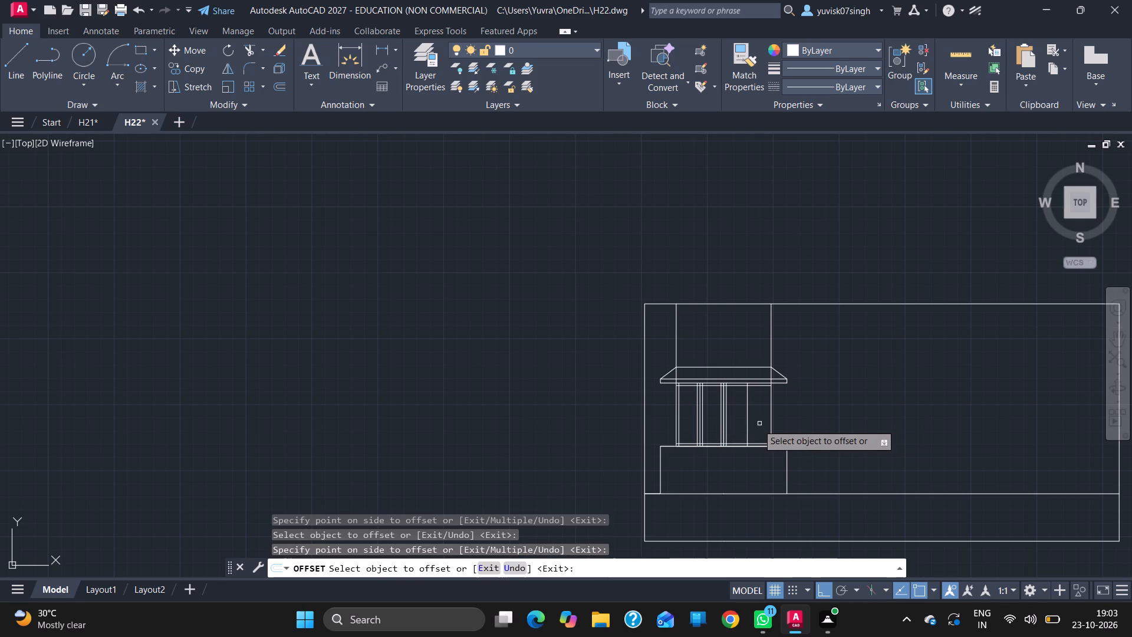
Offset the third pane divider 2" to both sides and the window's right side line 2" inward.
{"action": "left_click_drag", "start_coordinate": [748, 425], "coordinate": [733, 426]}
{"action": "left_click_drag", "start_coordinate": [733, 426], "coordinate": [751, 417]}
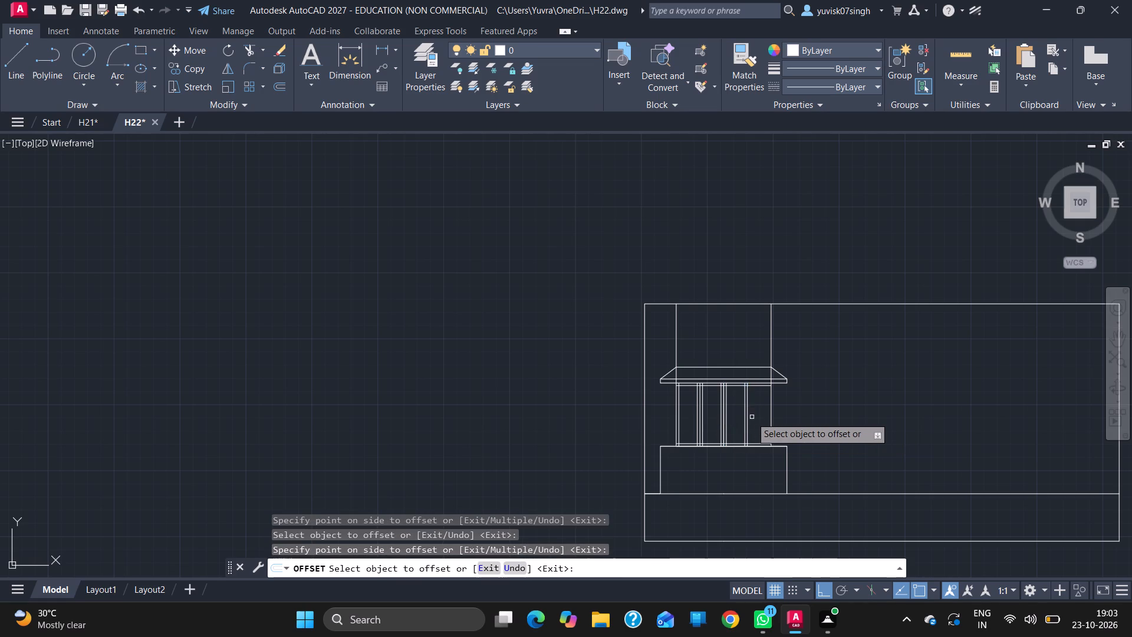
{"action": "left_click_drag", "start_coordinate": [751, 417], "coordinate": [749, 415]}
{"action": "left_click", "coordinate": [749, 415]}
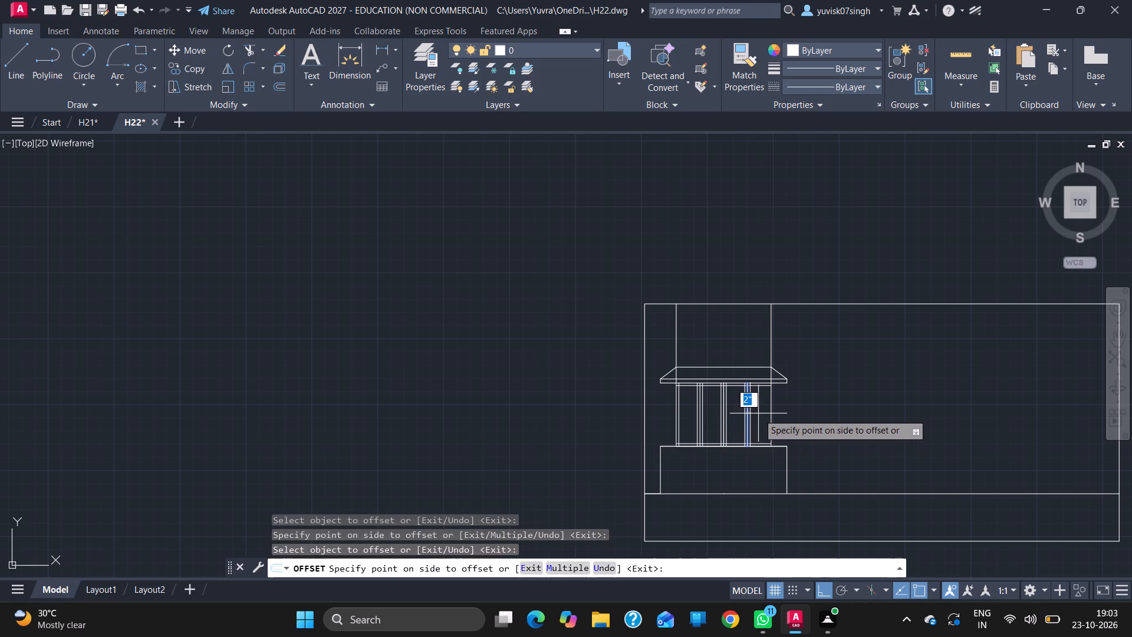
{"action": "left_click", "coordinate": [758, 413]}
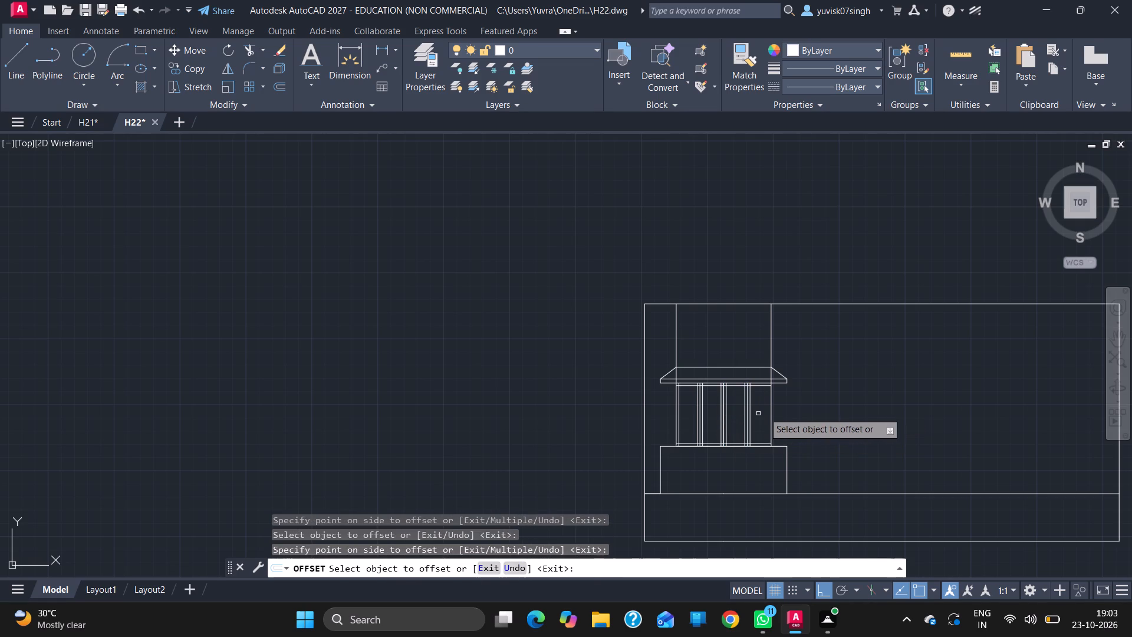
{"action": "left_click_drag", "start_coordinate": [772, 408], "coordinate": [753, 412]}
{"action": "left_click", "coordinate": [753, 412]}
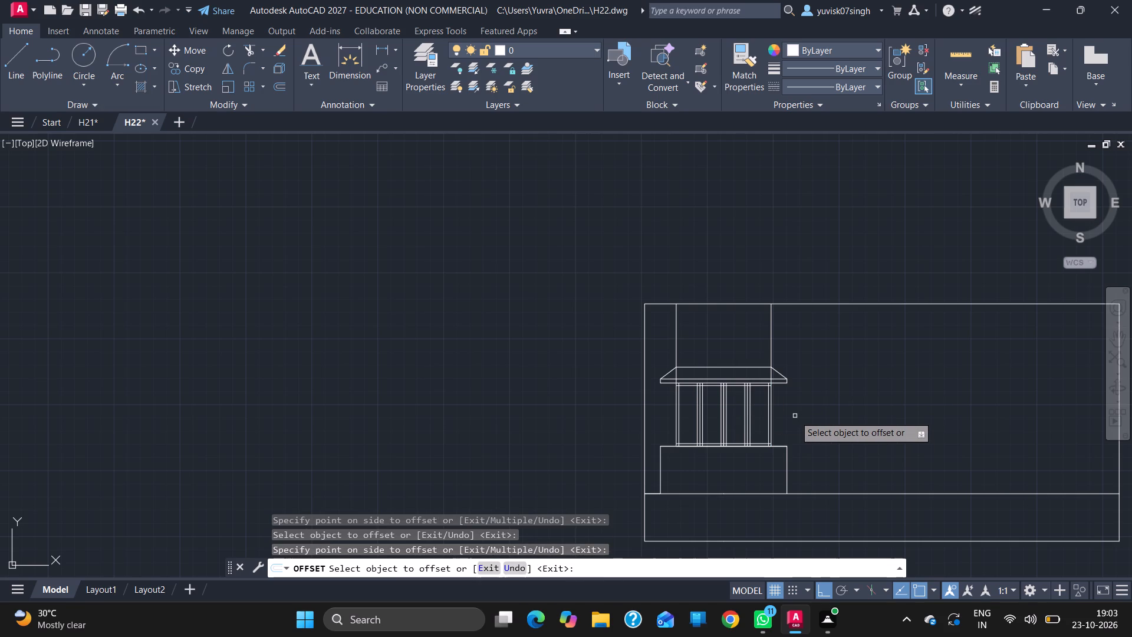
Trim the frame overlaps at the window's lower right corner and the third mullion's base, removing that mullion's centre line up to the inner top line.
{"action": "scroll", "coordinate": [795, 416], "scroll_direction": "up", "scroll_amount": 3, "text": "ctrl"}
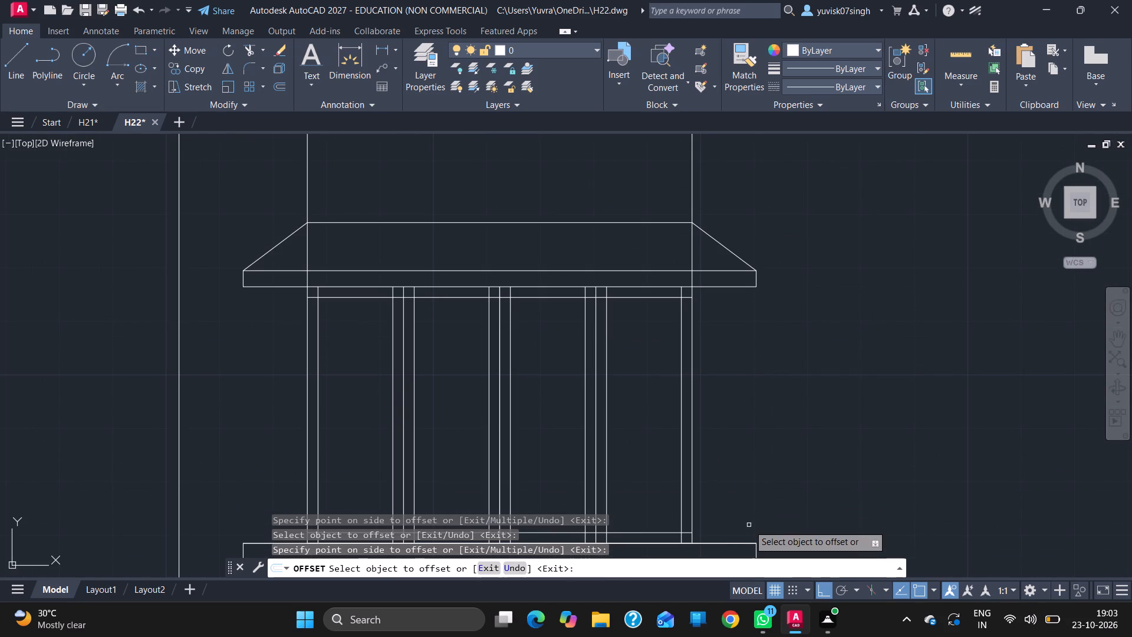
{"action": "key", "text": "Escape"}
{"action": "type", "text": "TR"}
{"action": "key", "text": "Return"}
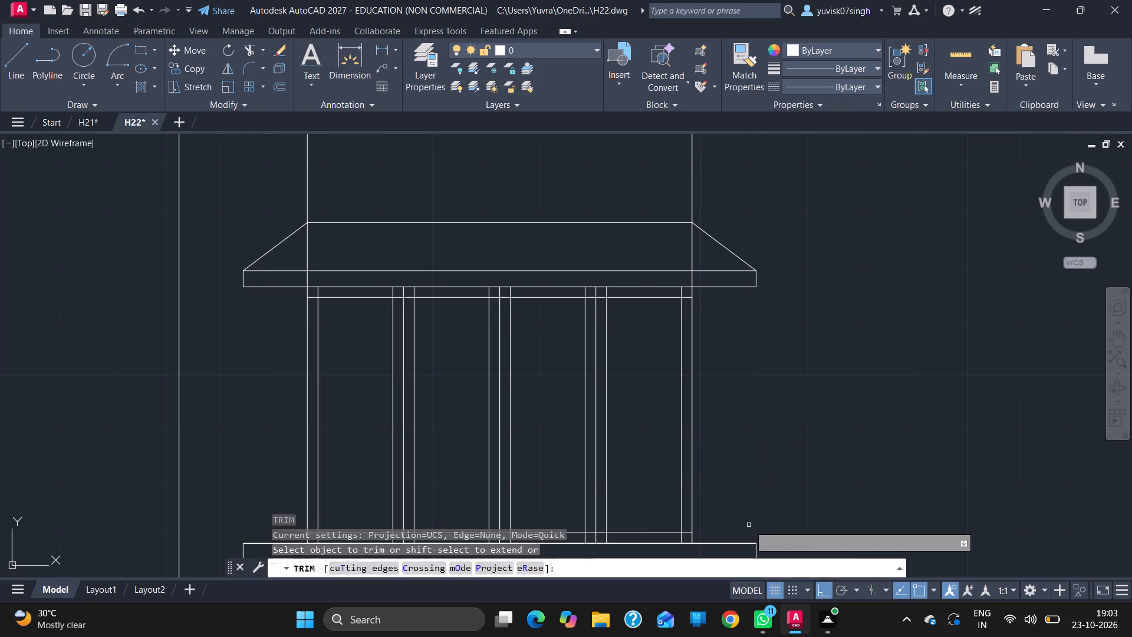
{"action": "left_click", "coordinate": [686, 532]}
{"action": "left_click", "coordinate": [682, 536]}
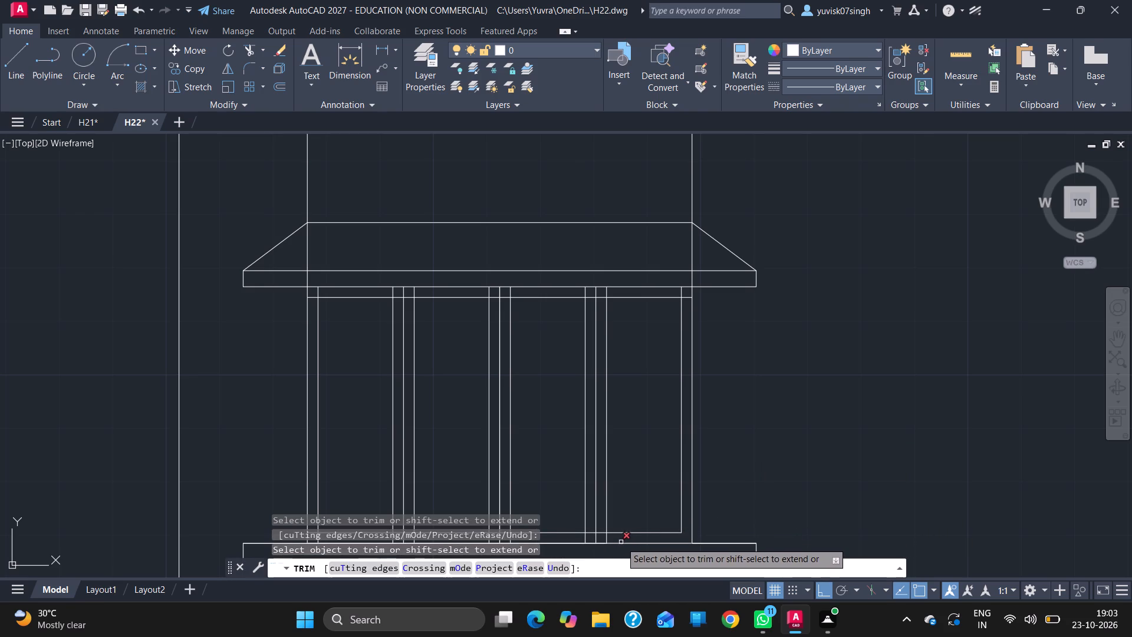
{"action": "left_click_drag", "start_coordinate": [608, 537], "coordinate": [595, 538]}
{"action": "left_click_drag", "start_coordinate": [595, 538], "coordinate": [596, 528]}
{"action": "left_click", "coordinate": [596, 528]}
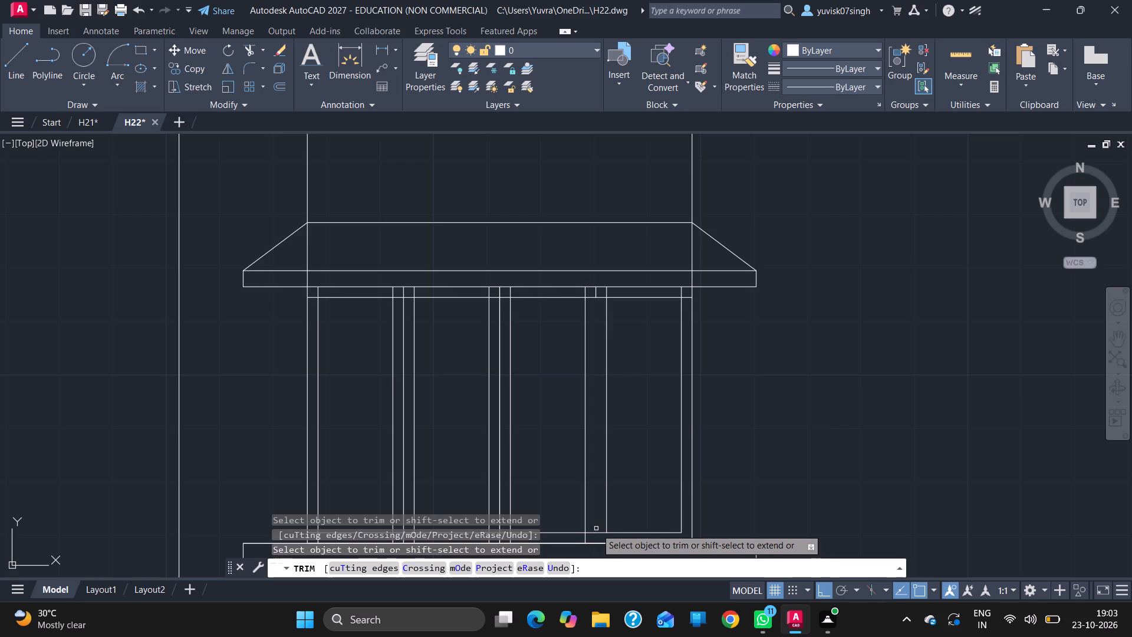
{"action": "left_click", "coordinate": [595, 533]}
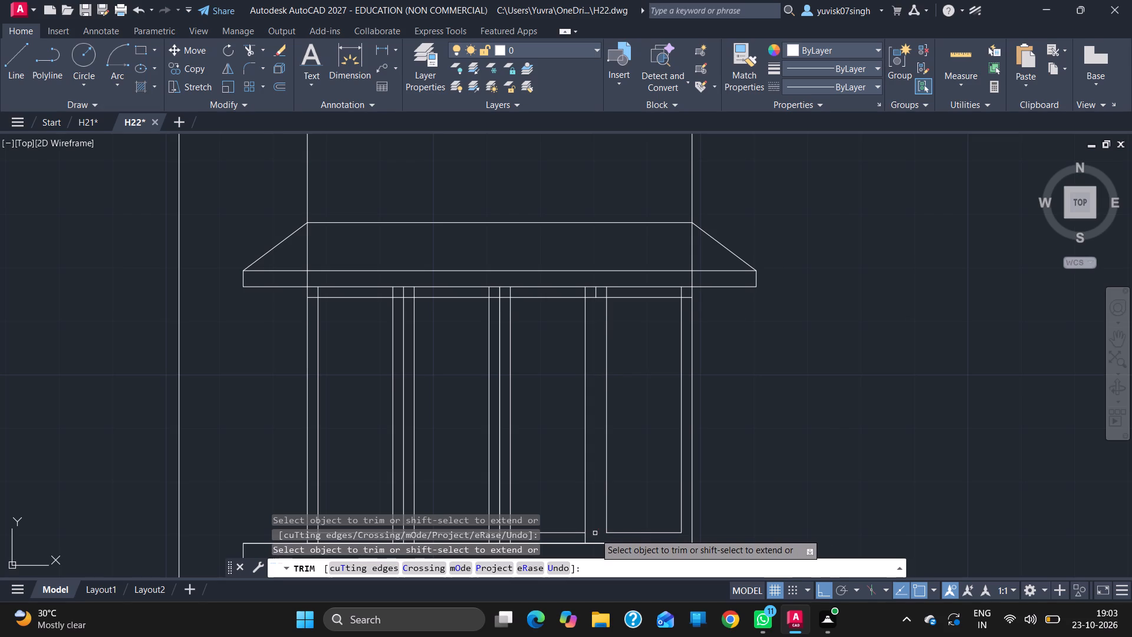
{"action": "left_click", "coordinate": [586, 536]}
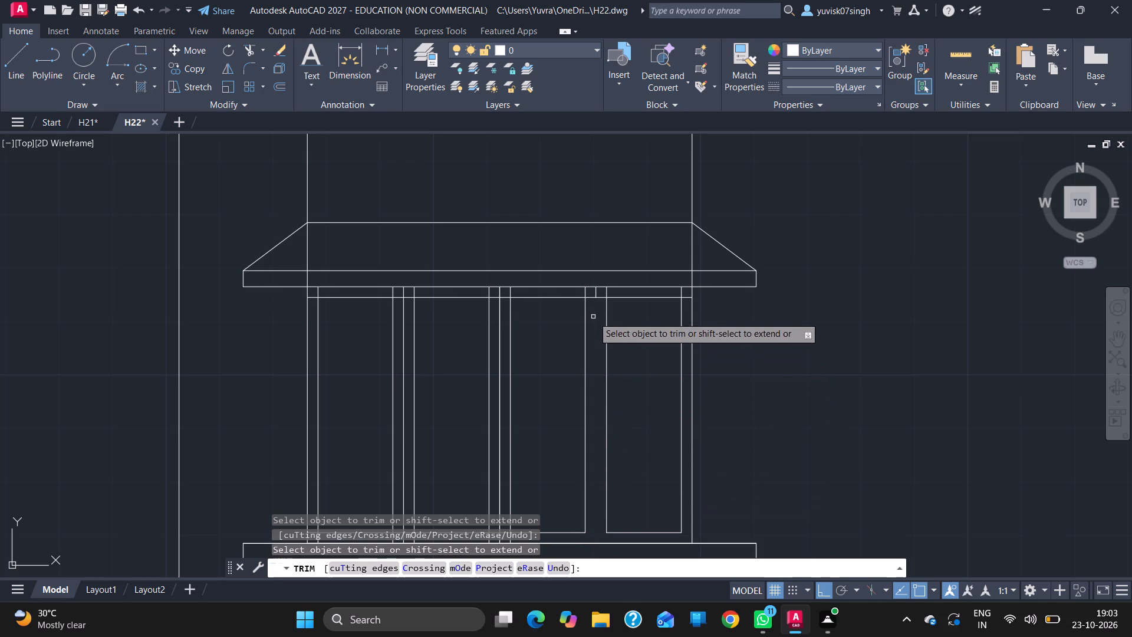
Trim the leftover line ends and inner top-line piece at the third mullion's head and the window's upper right corner.
{"action": "left_click", "coordinate": [596, 295]}
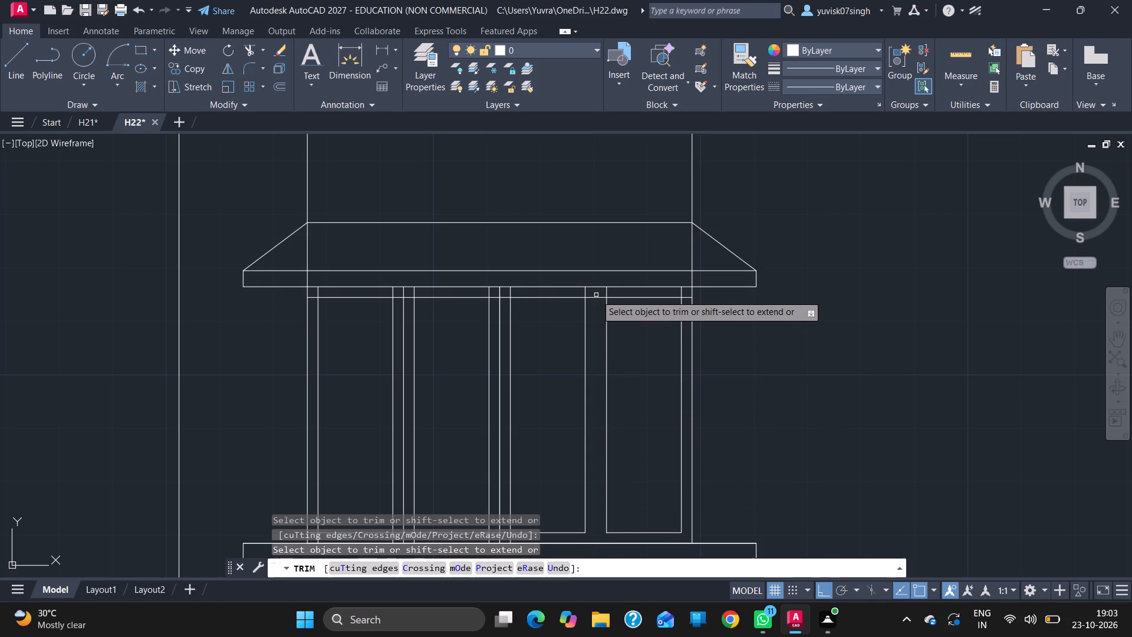
{"action": "left_click", "coordinate": [593, 296]}
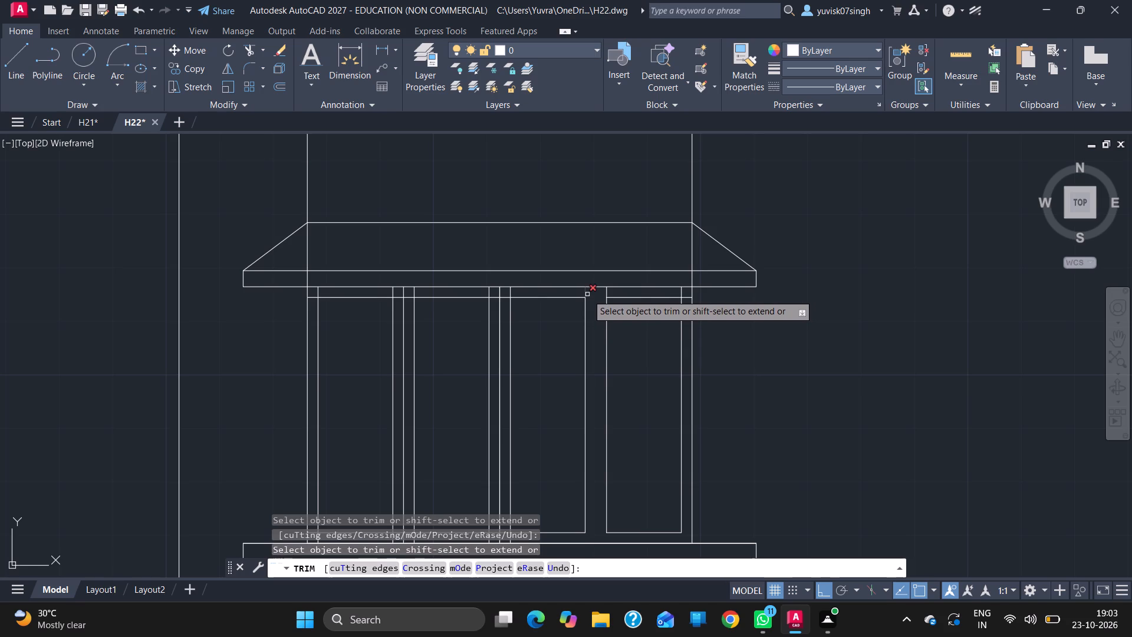
{"action": "left_click", "coordinate": [587, 294]}
{"action": "left_click", "coordinate": [608, 288]}
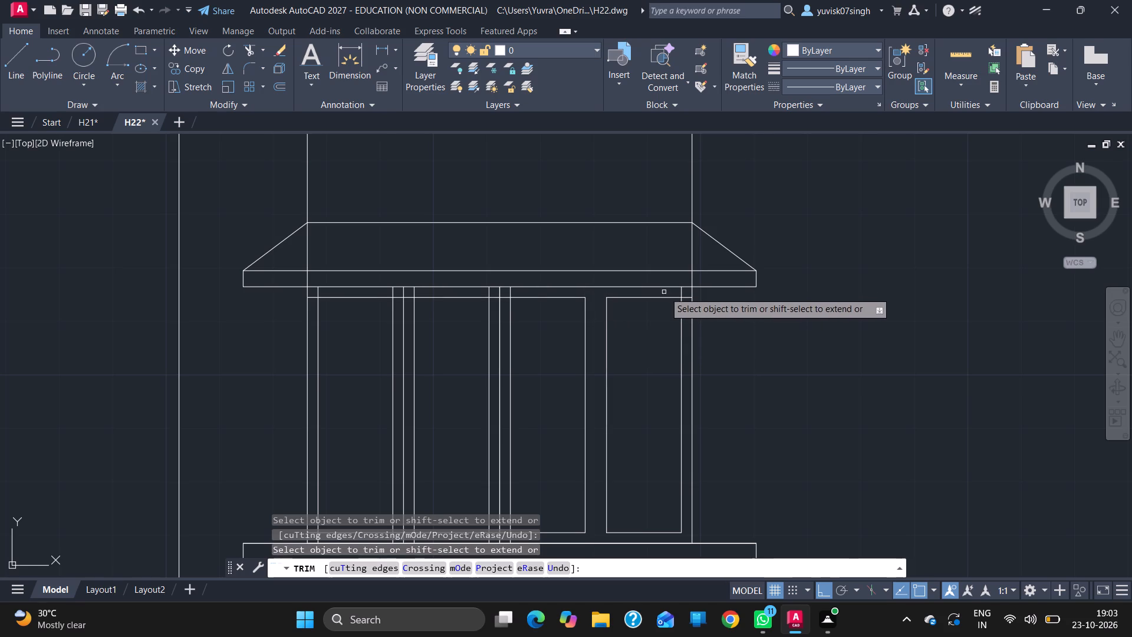
{"action": "left_click", "coordinate": [683, 293]}
{"action": "left_click", "coordinate": [687, 300]}
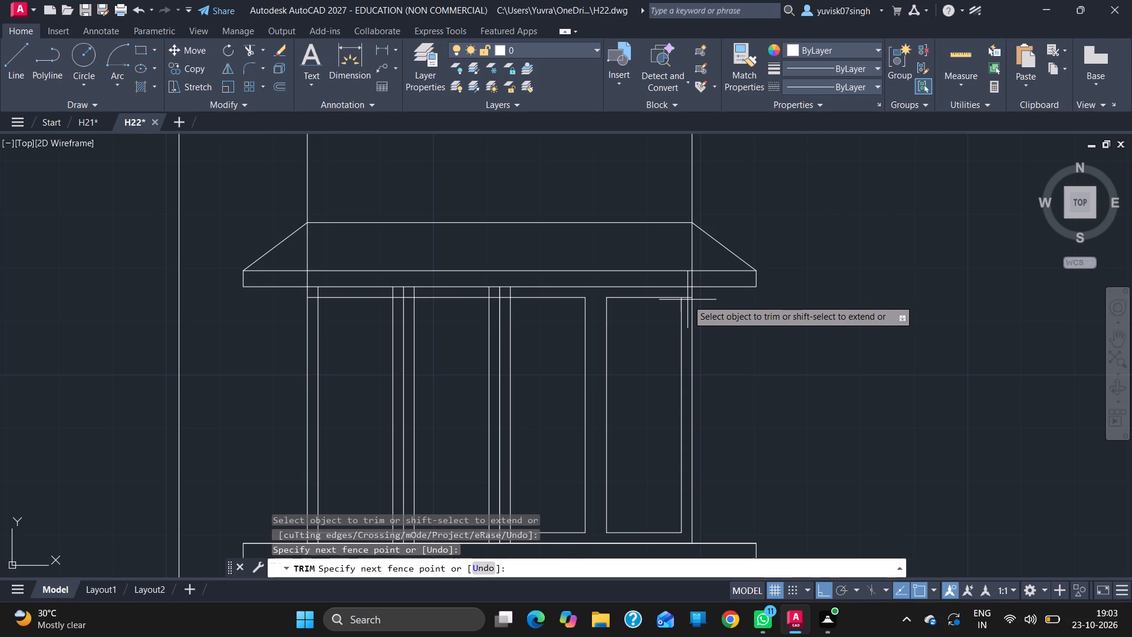
{"action": "left_click", "coordinate": [686, 295]}
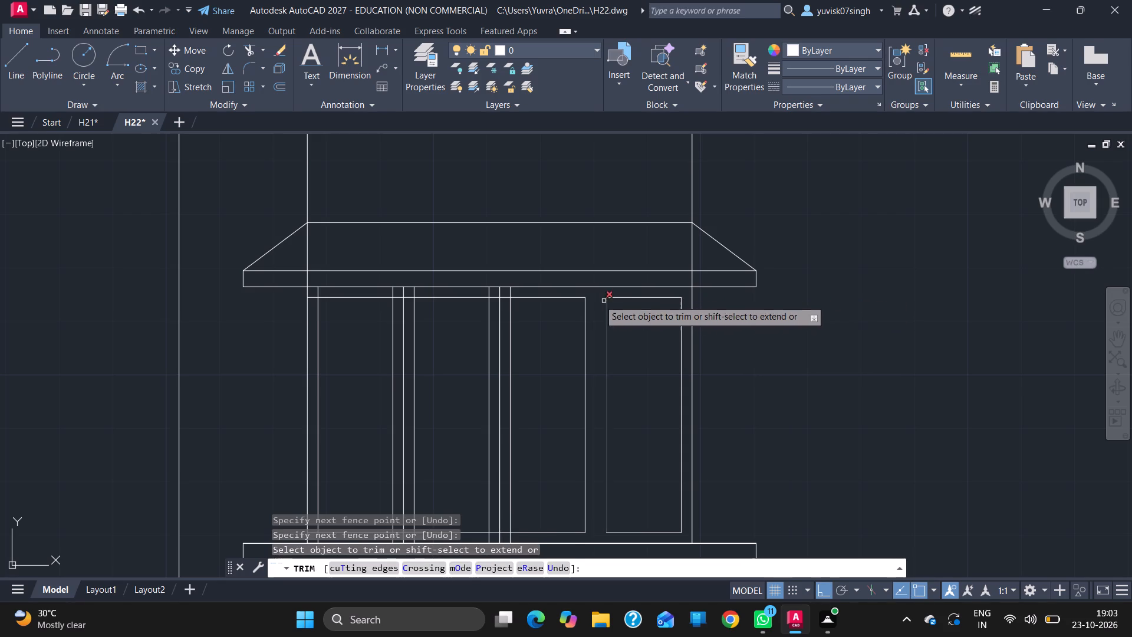
Trim the vertical line ends above the inner top line at the middle and first mullions, and clear the window's upper left corner.
{"action": "left_click_drag", "start_coordinate": [521, 291], "coordinate": [499, 291]}
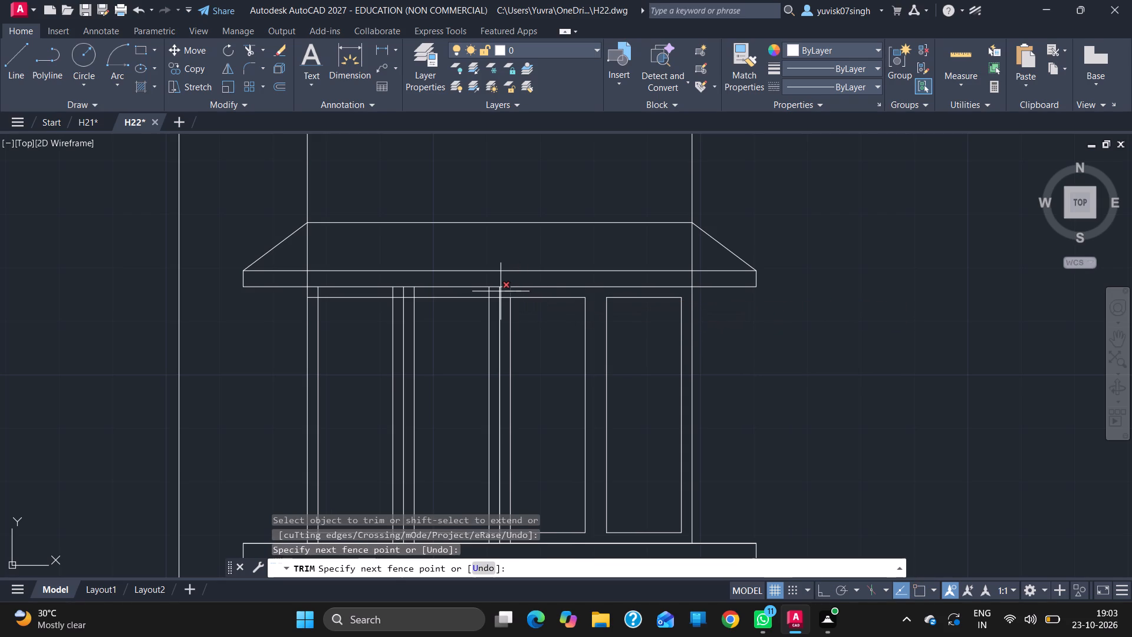
{"action": "left_click_drag", "start_coordinate": [499, 291], "coordinate": [472, 290]}
{"action": "left_click_drag", "start_coordinate": [472, 290], "coordinate": [419, 294]}
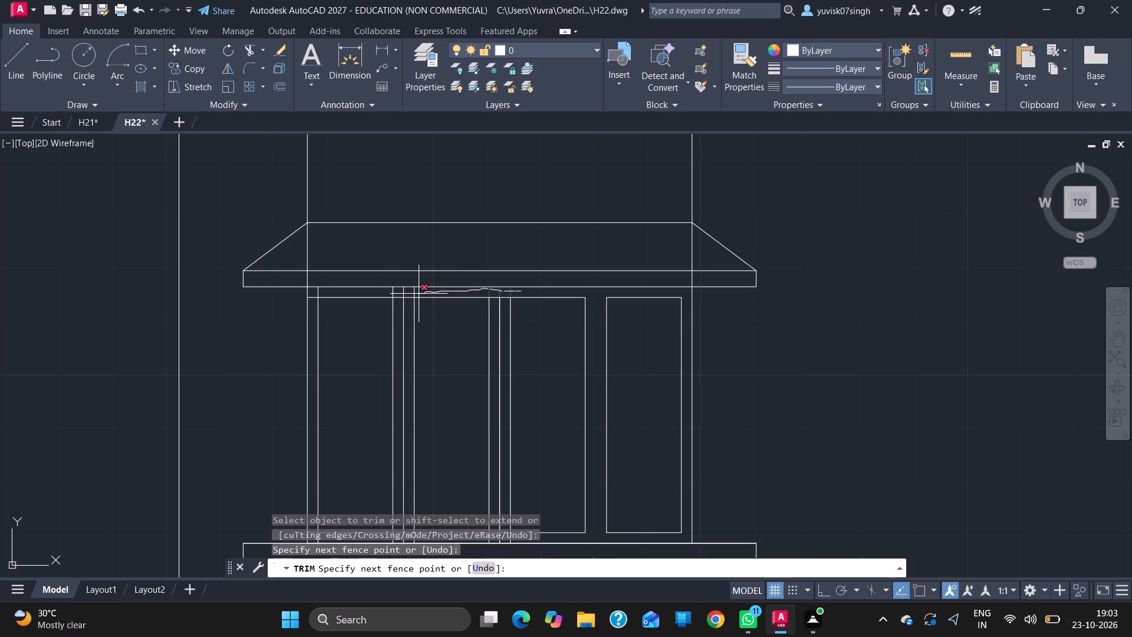
{"action": "left_click_drag", "start_coordinate": [419, 294], "coordinate": [393, 293]}
{"action": "left_click_drag", "start_coordinate": [393, 293], "coordinate": [377, 293]}
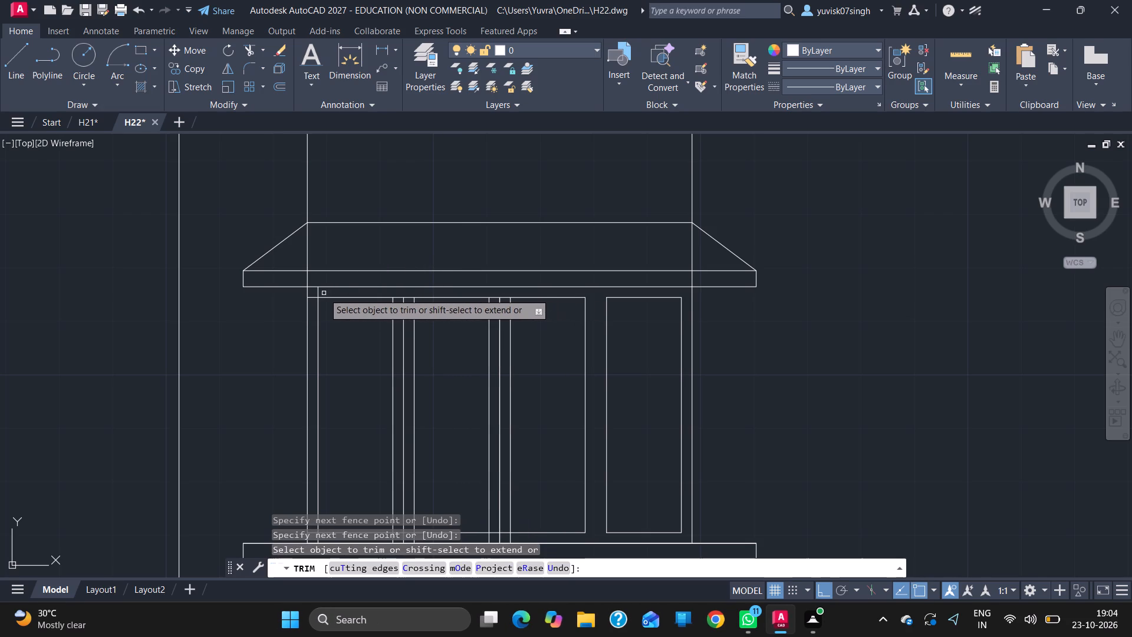
{"action": "left_click_drag", "start_coordinate": [318, 293], "coordinate": [311, 297]}
{"action": "left_click", "coordinate": [311, 297]}
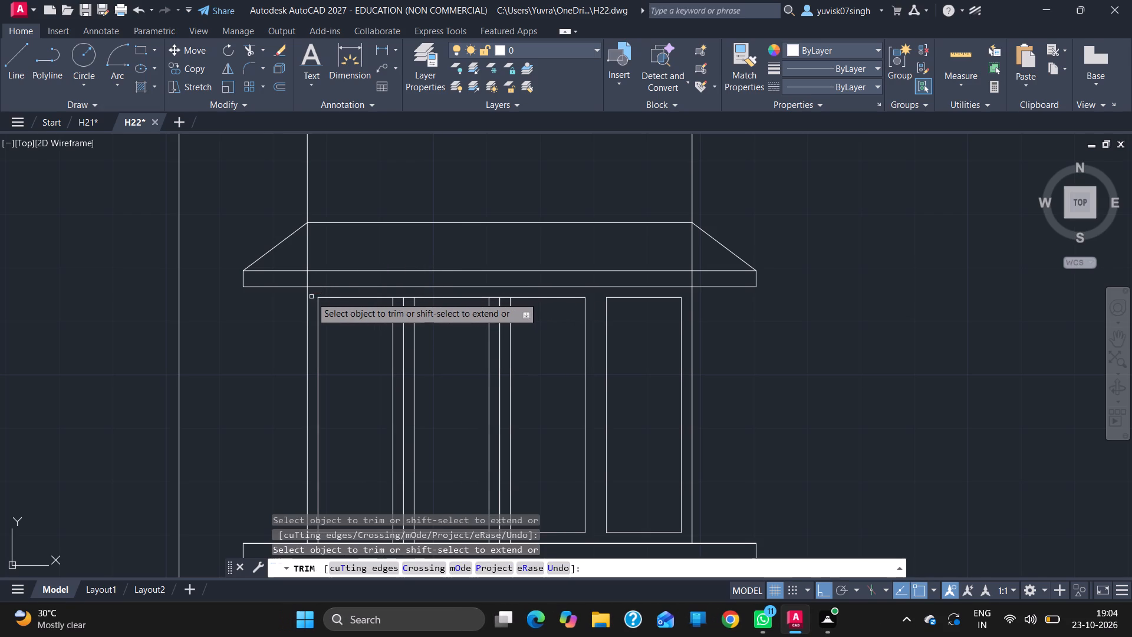
Trim the centre lines and inner top-line pieces at the heads of the window's first and middle mullions.
{"action": "left_click_drag", "start_coordinate": [403, 309], "coordinate": [404, 299]}
{"action": "left_click", "coordinate": [404, 299]}
{"action": "left_click", "coordinate": [498, 311]}
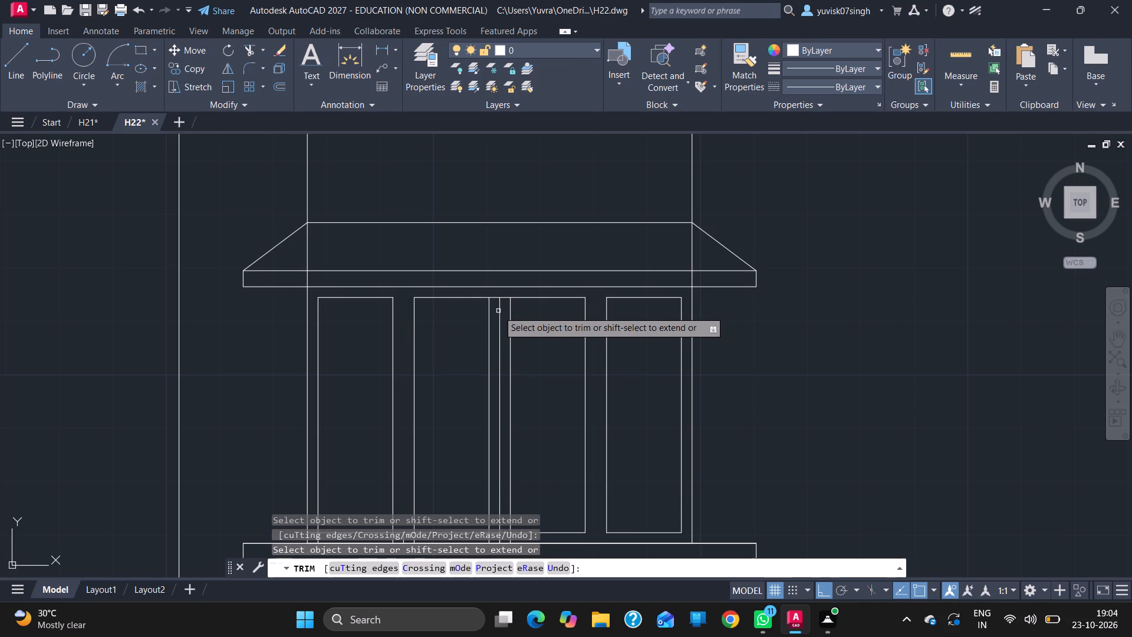
{"action": "left_click_drag", "start_coordinate": [499, 307], "coordinate": [499, 297]}
{"action": "left_click", "coordinate": [499, 297]}
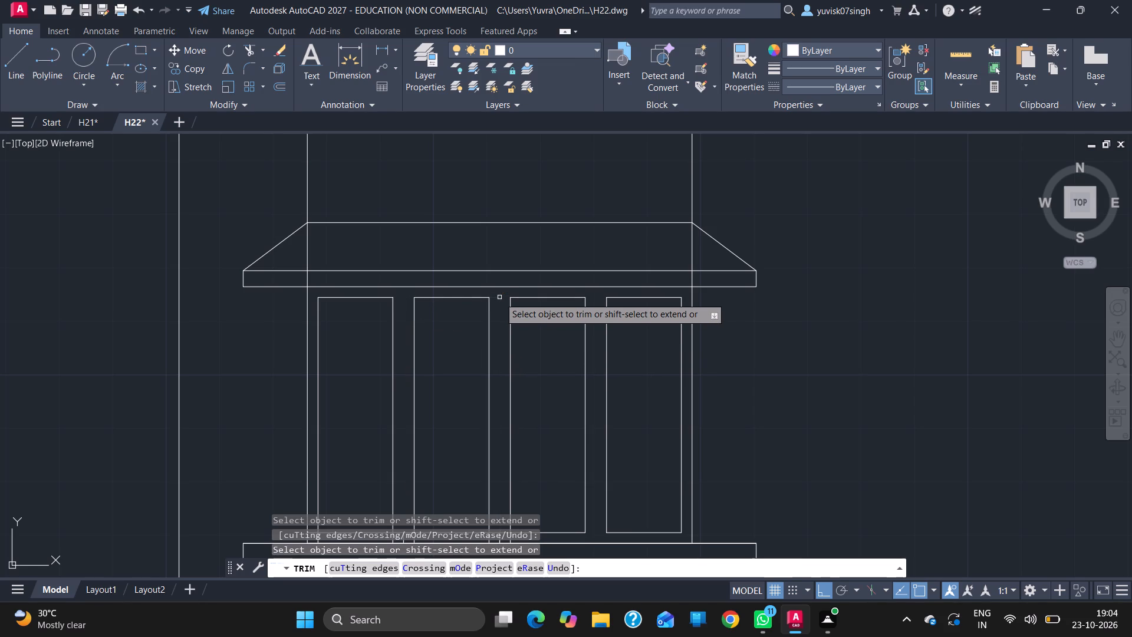
Trim the frame overlaps at the window's lower left corner and the bases of the first and middle mullions, separating the panes.
{"action": "scroll", "coordinate": [822, 258], "scroll_direction": "down", "scroll_amount": 2, "text": "ctrl"}
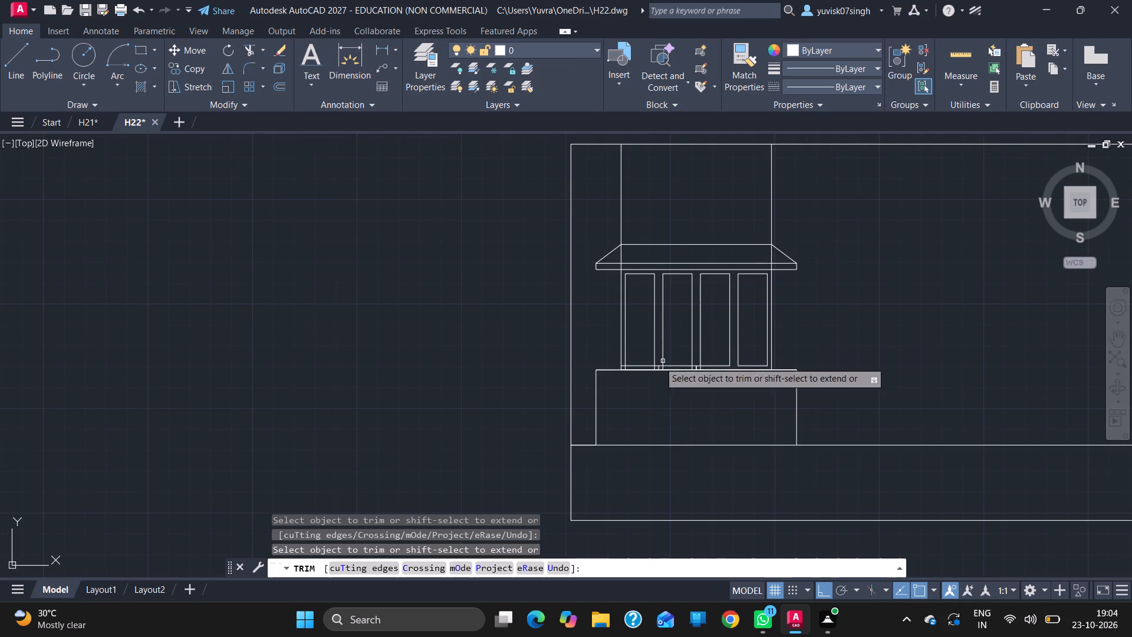
{"action": "scroll", "coordinate": [633, 385], "scroll_direction": "up", "scroll_amount": 4, "text": "ctrl"}
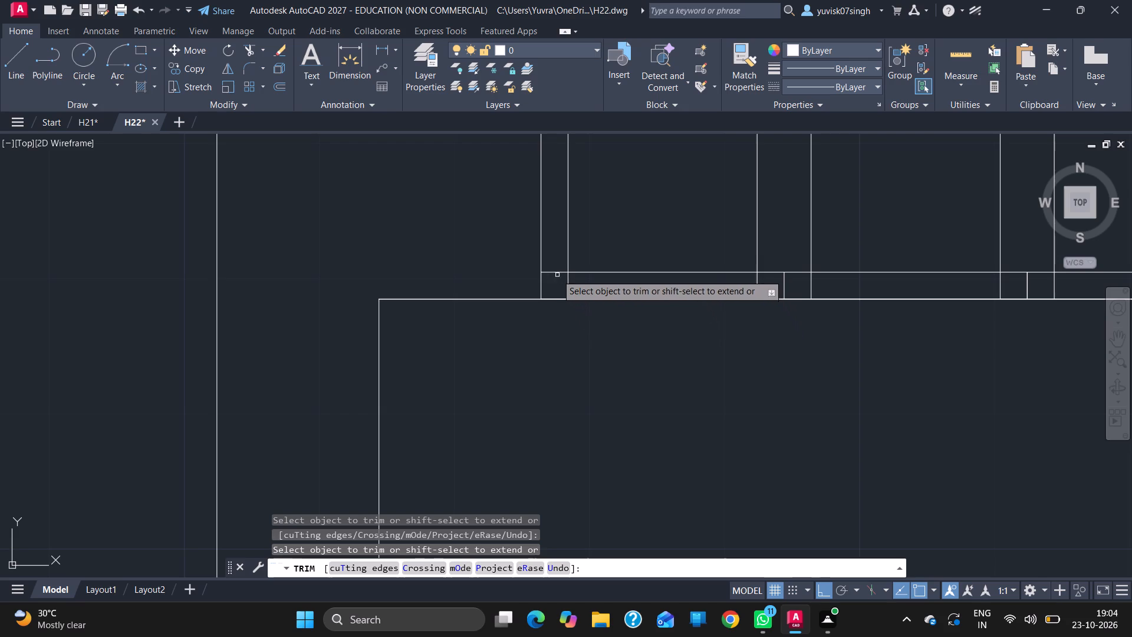
{"action": "left_click", "coordinate": [555, 272]}
{"action": "left_click", "coordinate": [568, 284]}
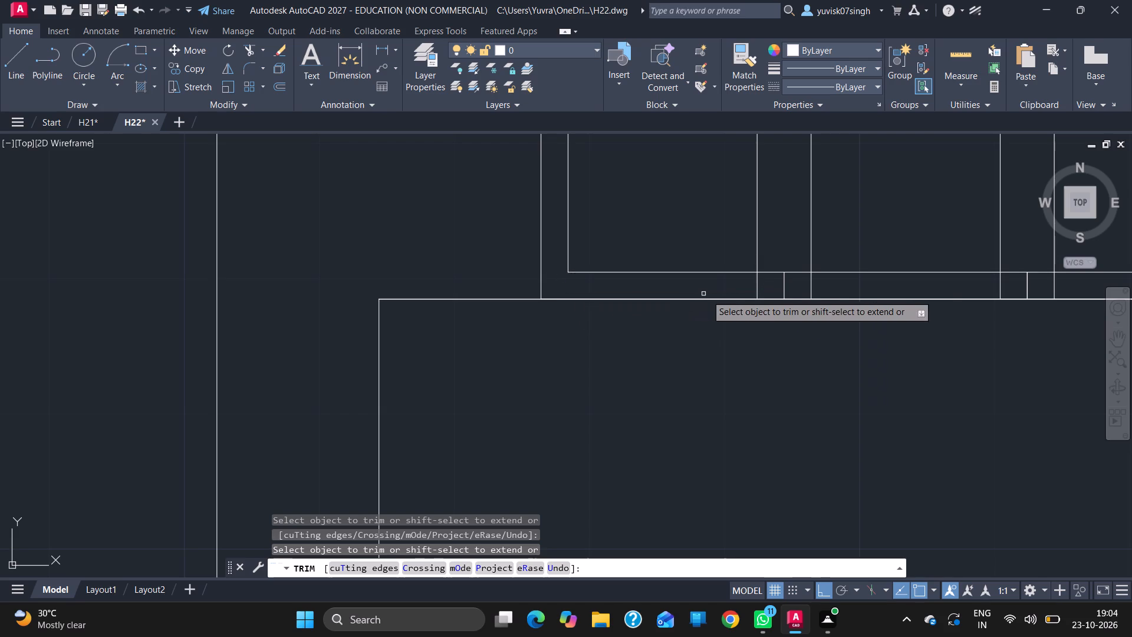
{"action": "left_click_drag", "start_coordinate": [742, 287], "coordinate": [890, 288]}
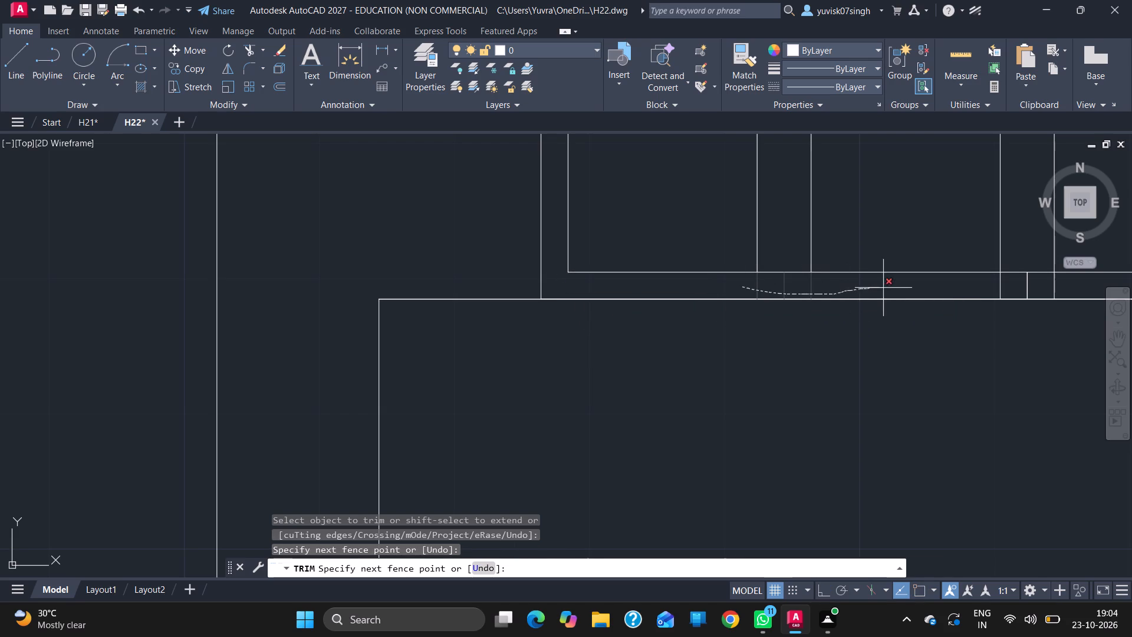
{"action": "left_click_drag", "start_coordinate": [890, 288], "coordinate": [1057, 290]}
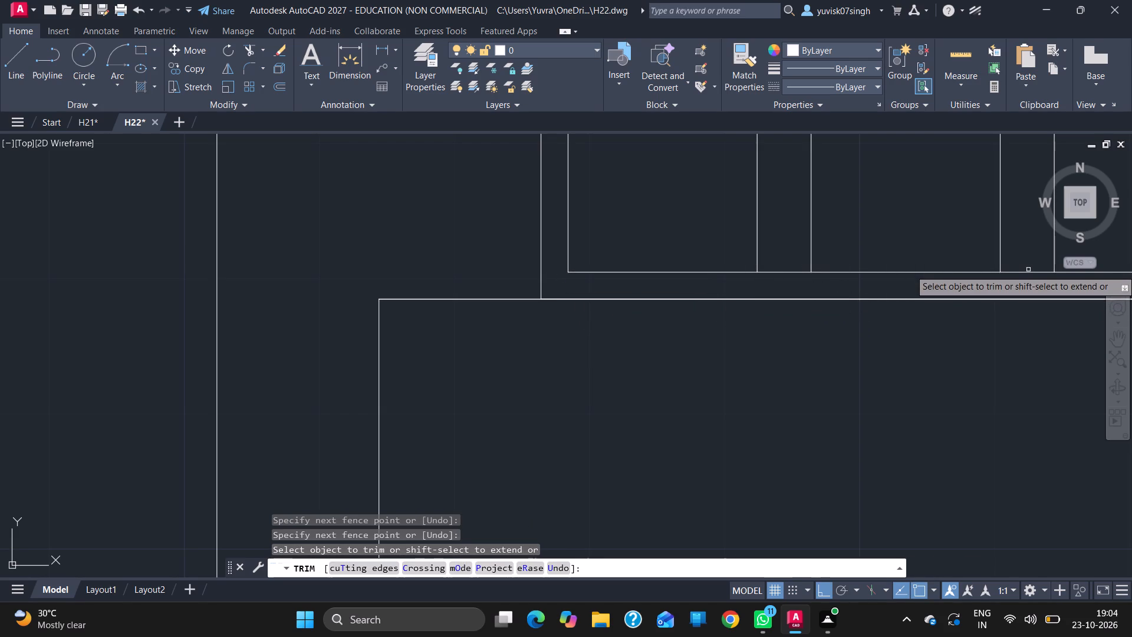
{"action": "left_click", "coordinate": [1028, 271]}
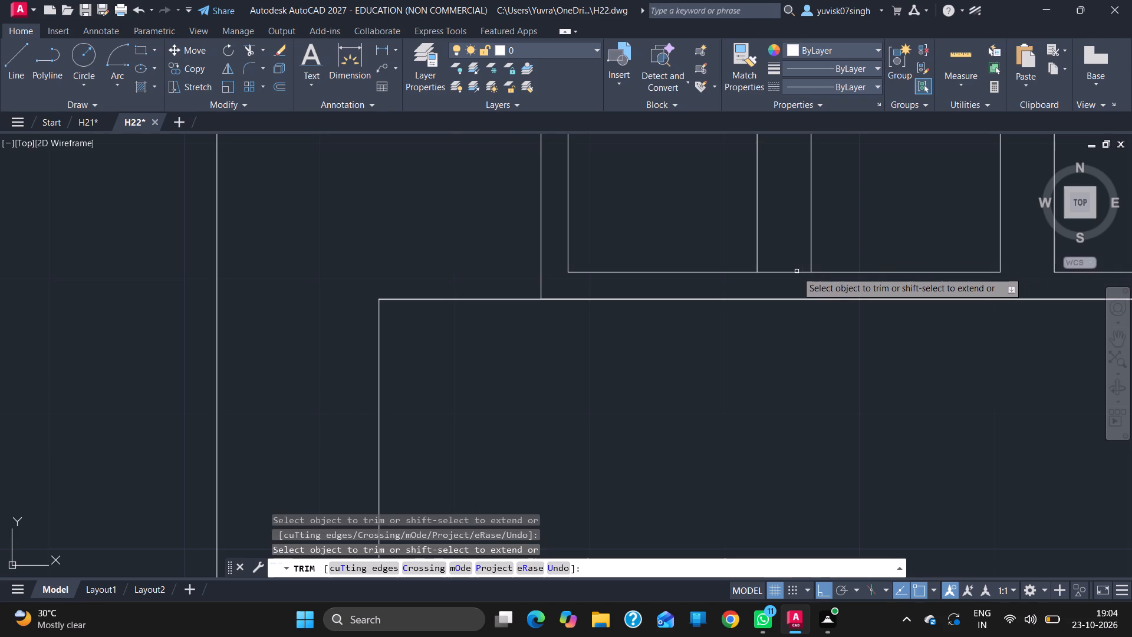
{"action": "left_click", "coordinate": [797, 271]}
{"action": "scroll", "coordinate": [560, 357], "scroll_direction": "down", "scroll_amount": 1, "text": "ctrl"}
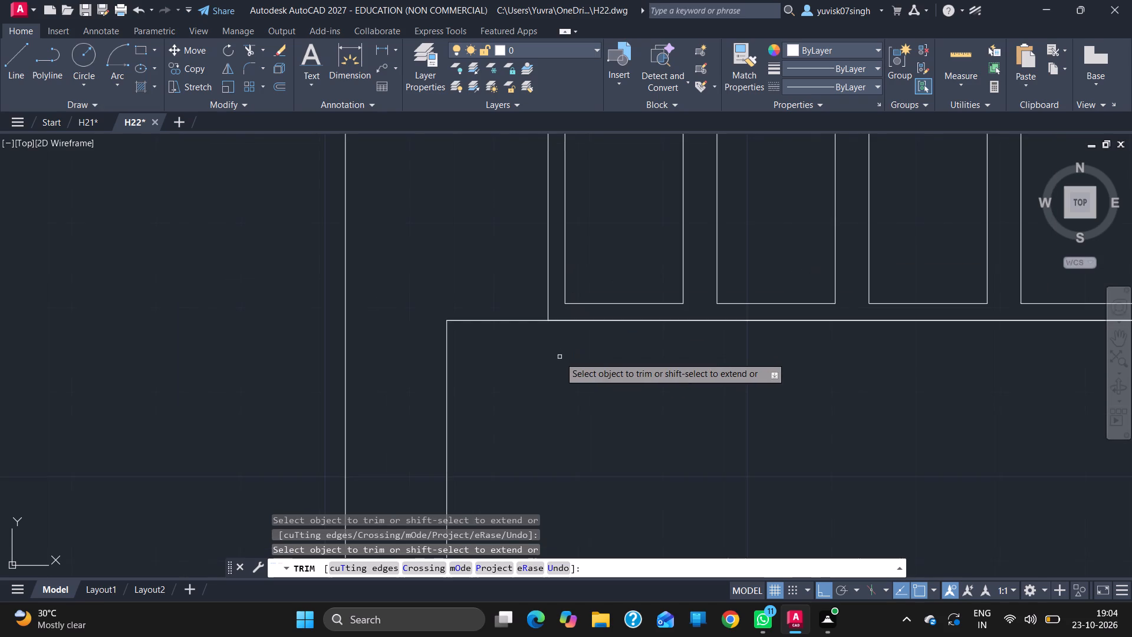
{"action": "scroll", "coordinate": [560, 357], "scroll_direction": "down", "scroll_amount": 2, "text": "ctrl"}
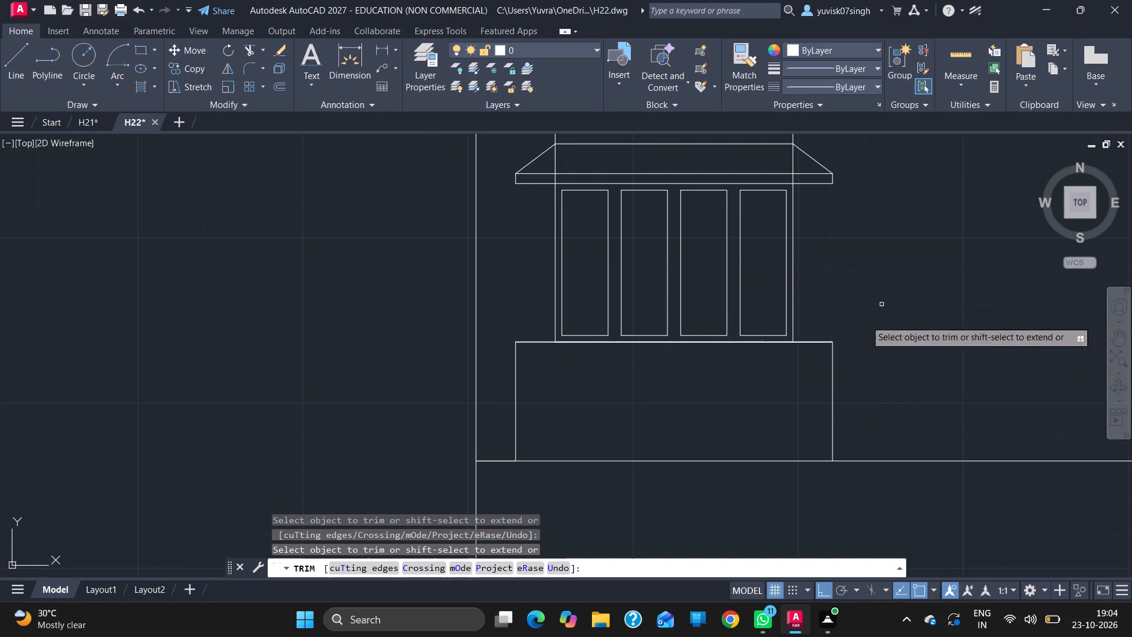
{"action": "key", "text": "Escape"}
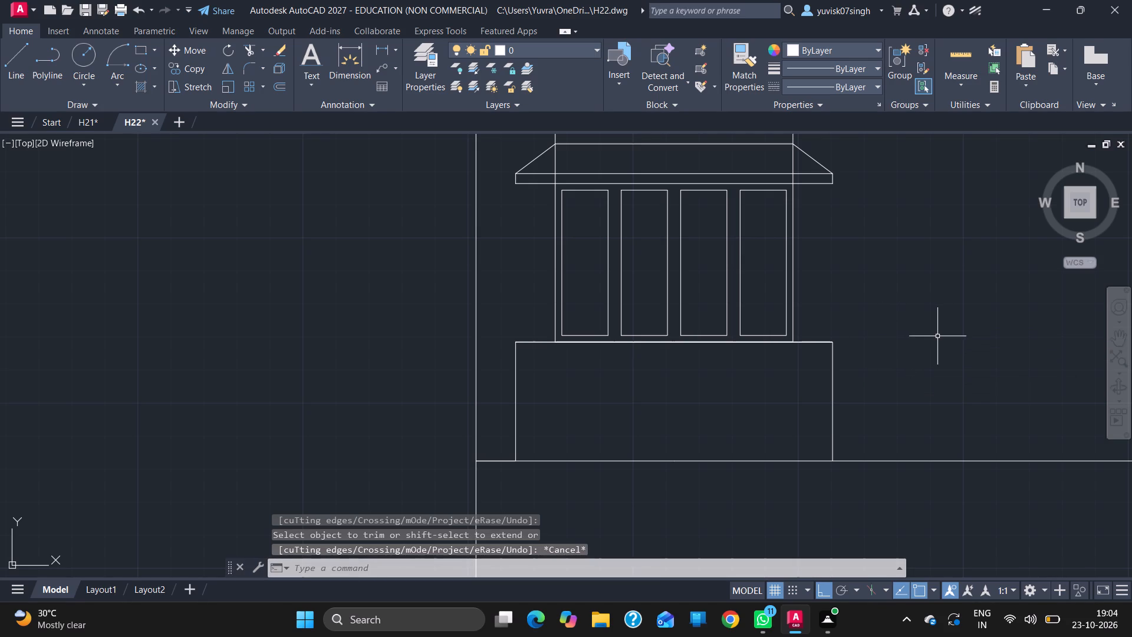
Trim the two vertical wall lines where they cross the sloping part of the canopy above the window.
{"action": "left_click", "coordinate": [1120, 335]}
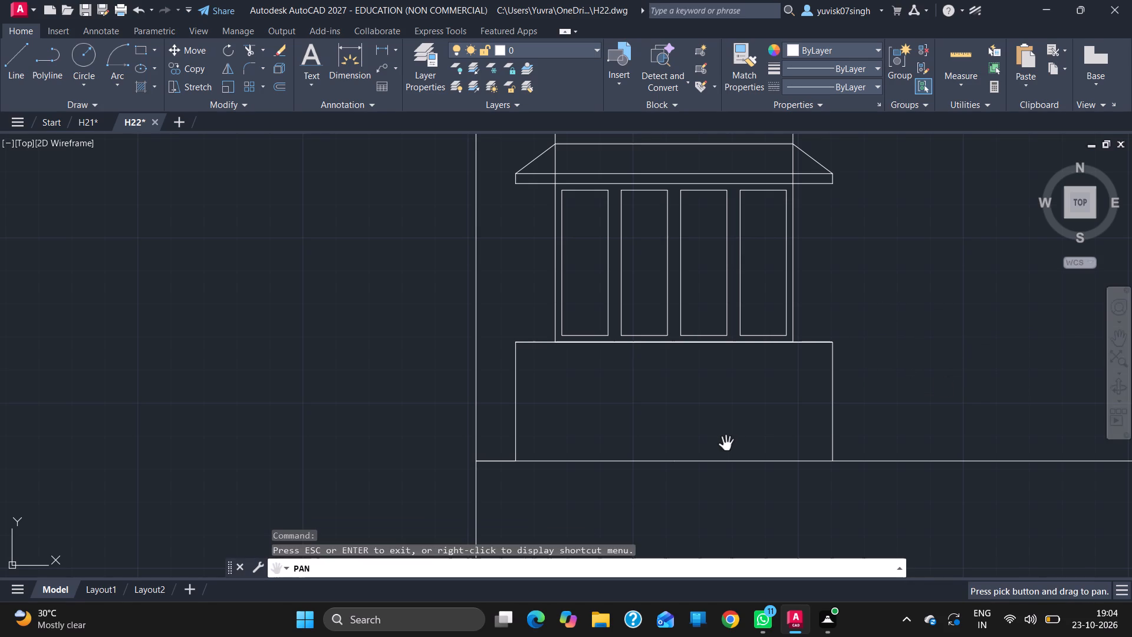
{"action": "left_click_drag", "start_coordinate": [718, 421], "coordinate": [397, 421]}
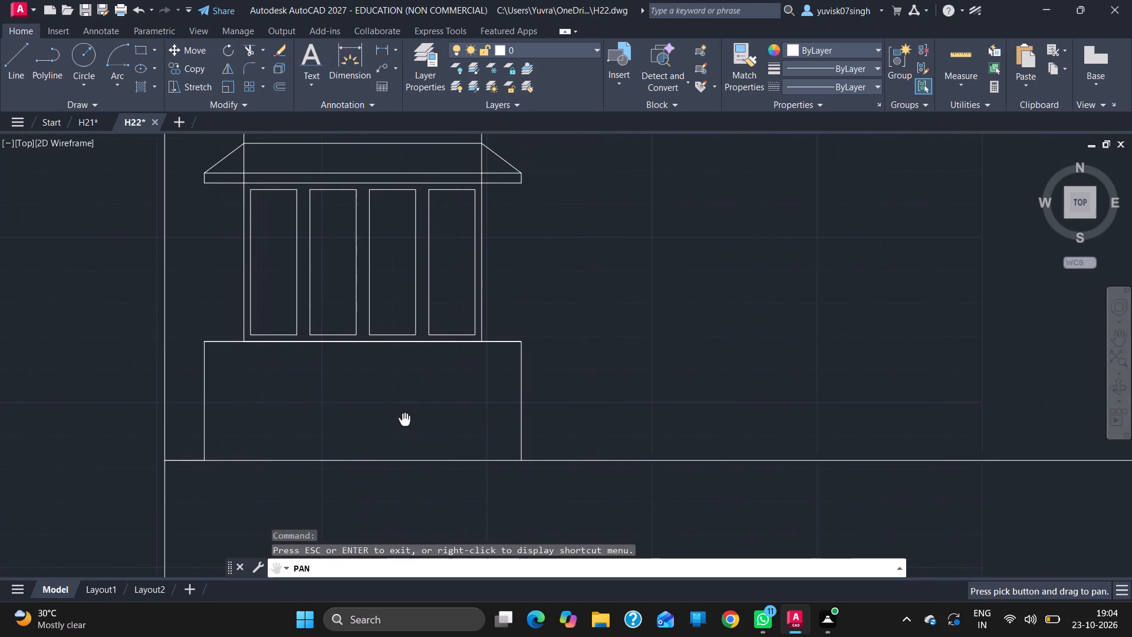
{"action": "left_click_drag", "start_coordinate": [397, 421], "coordinate": [363, 417]}
{"action": "scroll", "coordinate": [367, 421], "scroll_direction": "down", "scroll_amount": 2, "text": "ctrl"}
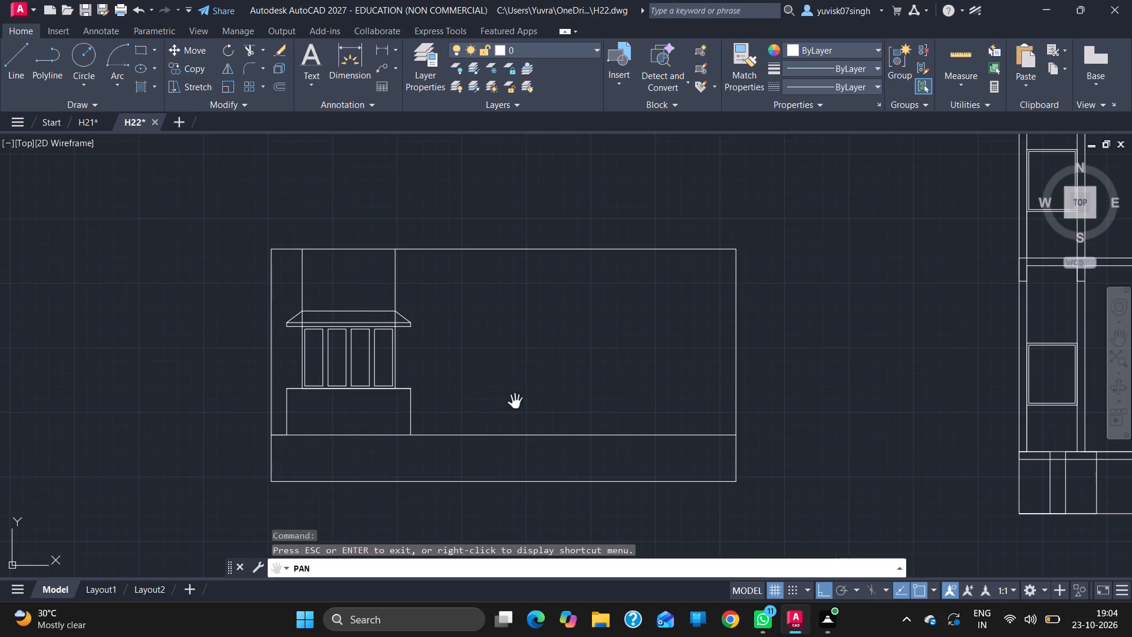
{"action": "left_click_drag", "start_coordinate": [522, 404], "coordinate": [487, 399]}
{"action": "key", "text": "Escape"}
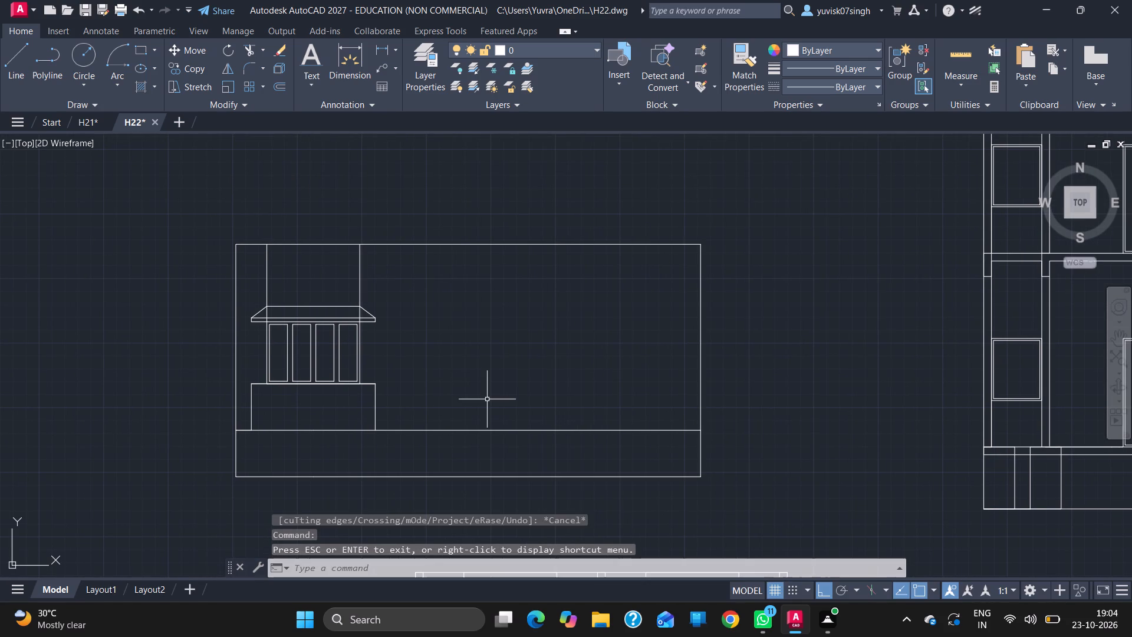
{"action": "type", "text": "TR"}
{"action": "key", "text": "Return"}
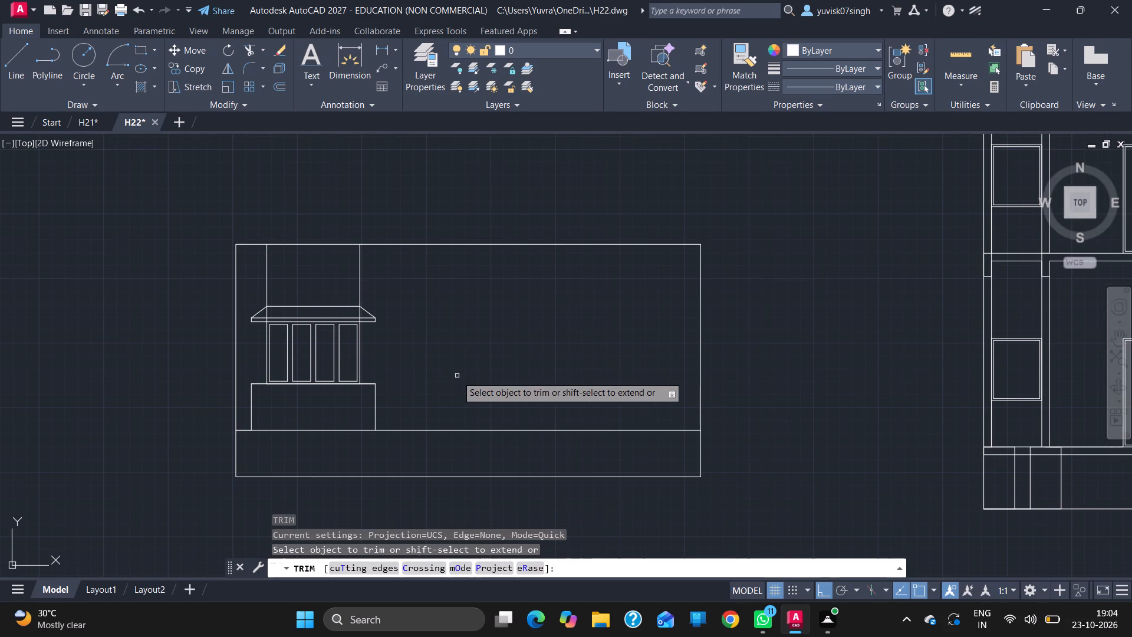
{"action": "left_click", "coordinate": [360, 315]}
{"action": "left_click", "coordinate": [265, 313]}
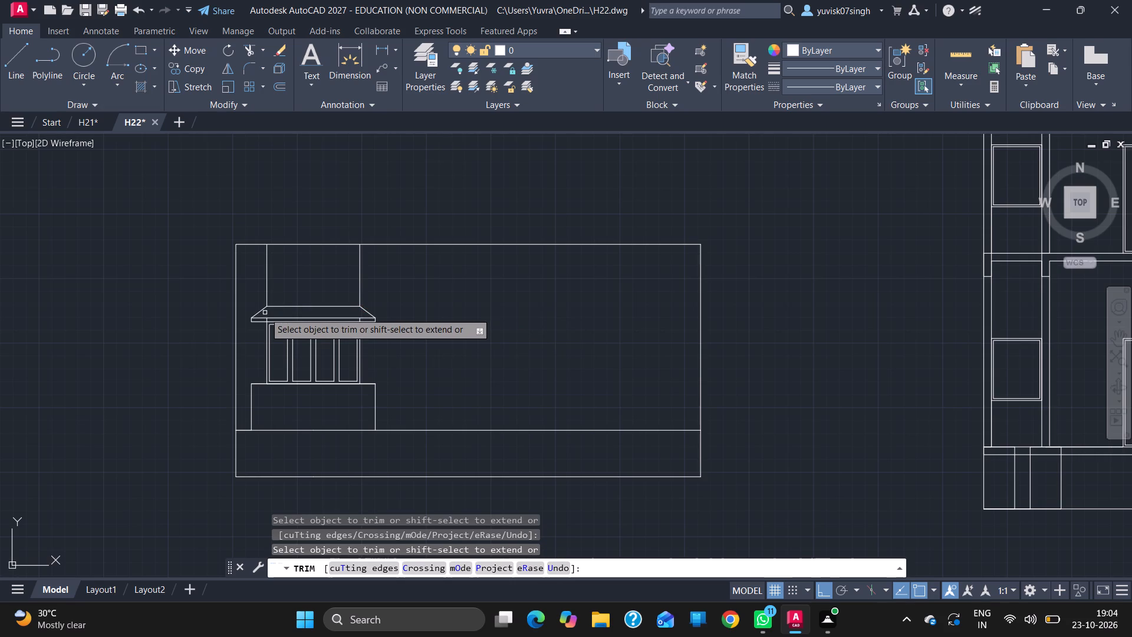
{"action": "key", "text": "Escape"}
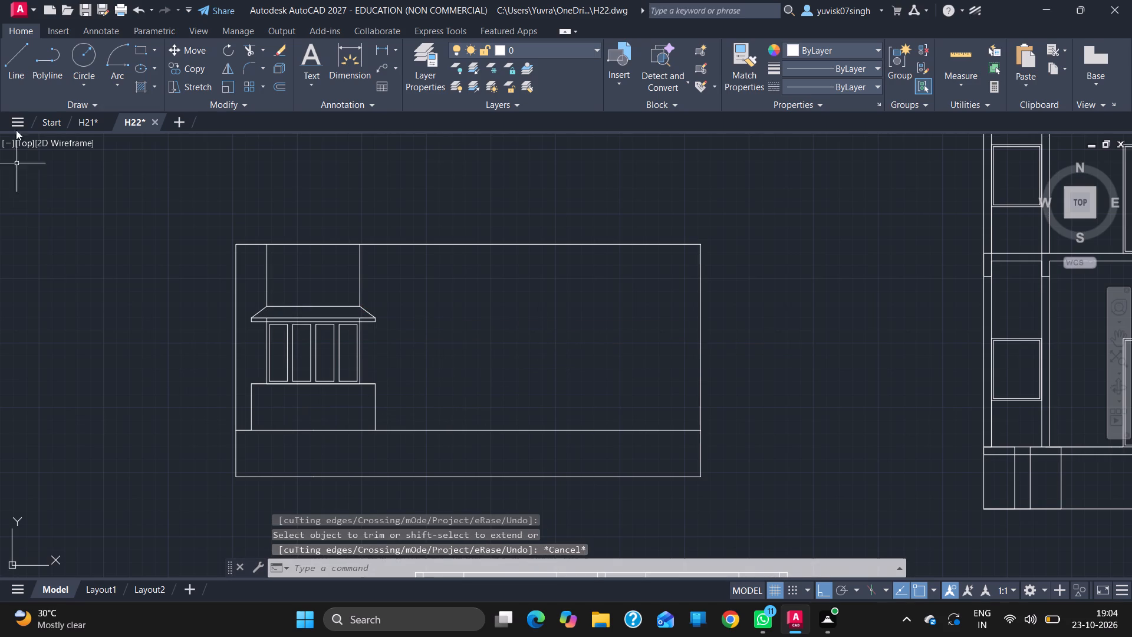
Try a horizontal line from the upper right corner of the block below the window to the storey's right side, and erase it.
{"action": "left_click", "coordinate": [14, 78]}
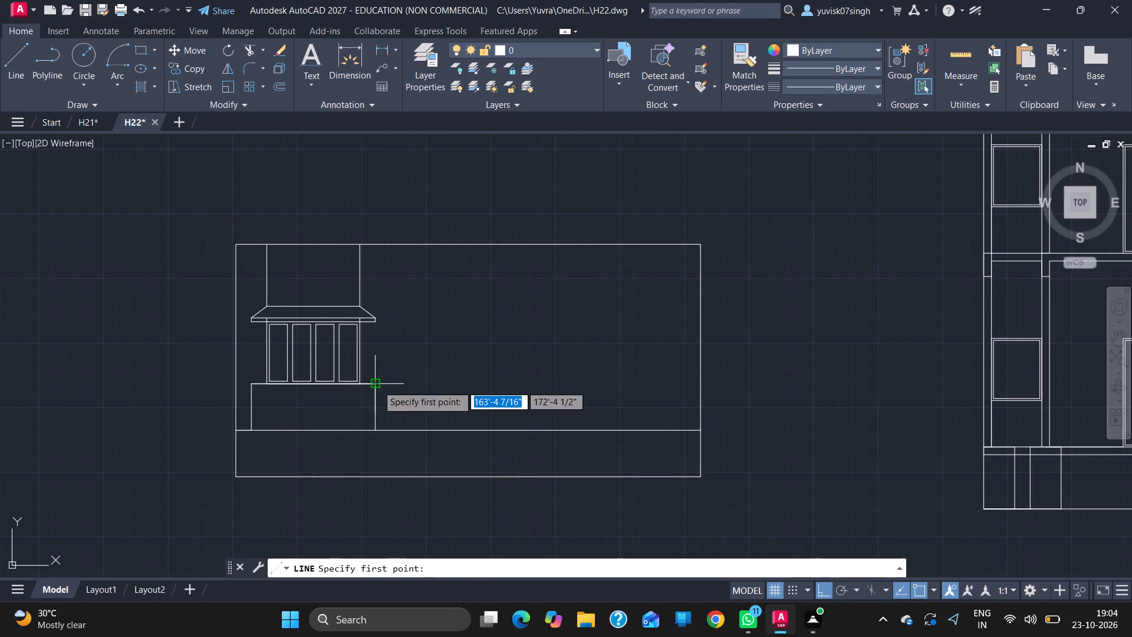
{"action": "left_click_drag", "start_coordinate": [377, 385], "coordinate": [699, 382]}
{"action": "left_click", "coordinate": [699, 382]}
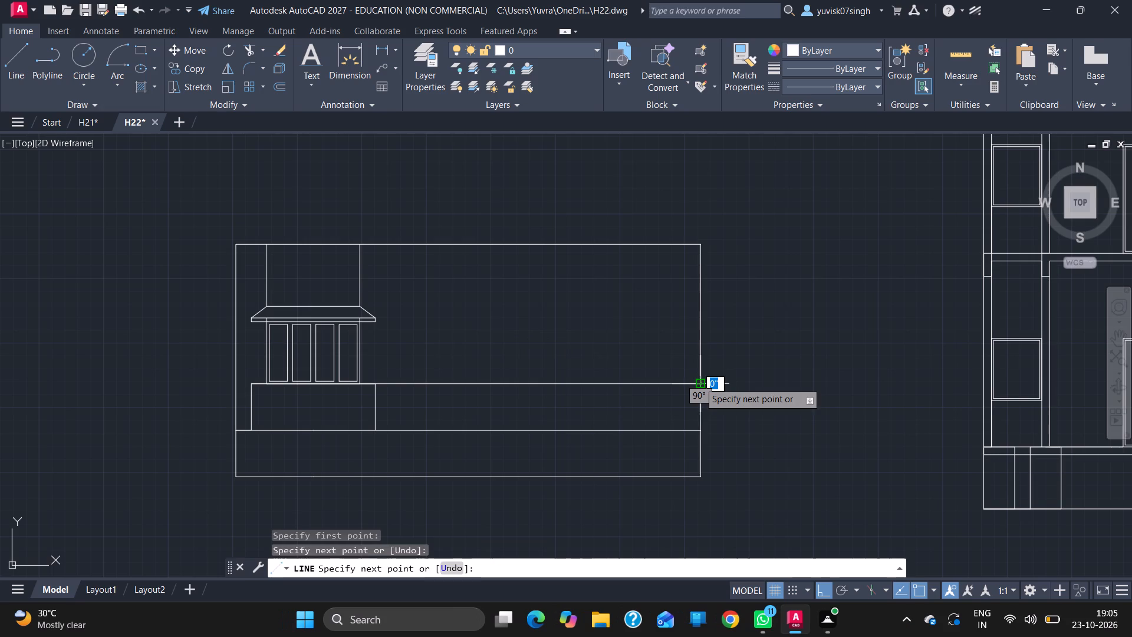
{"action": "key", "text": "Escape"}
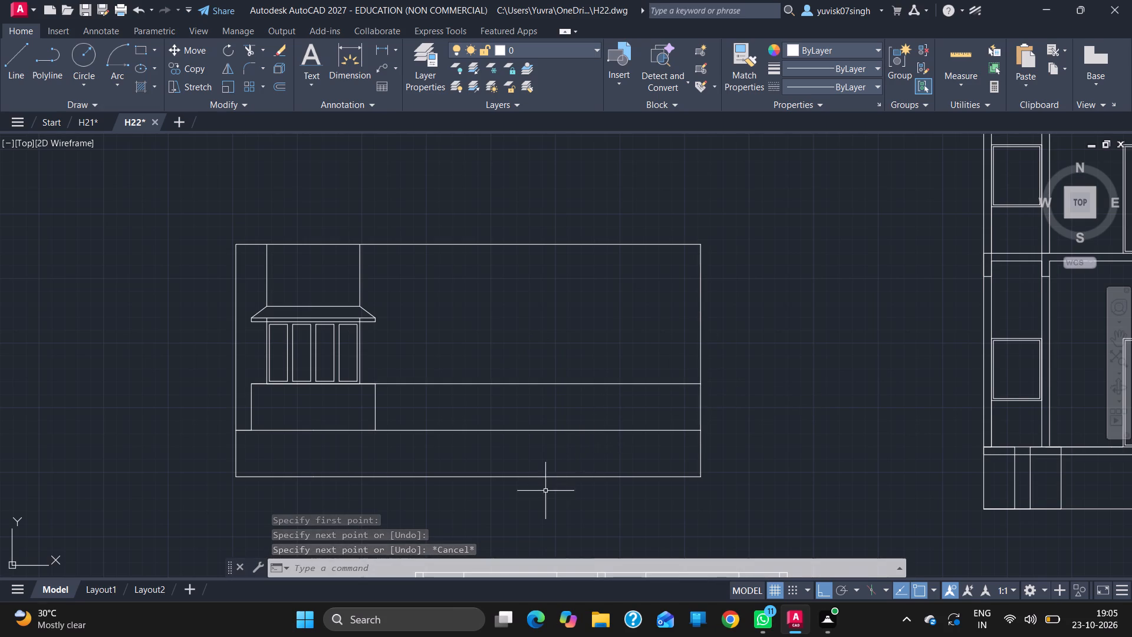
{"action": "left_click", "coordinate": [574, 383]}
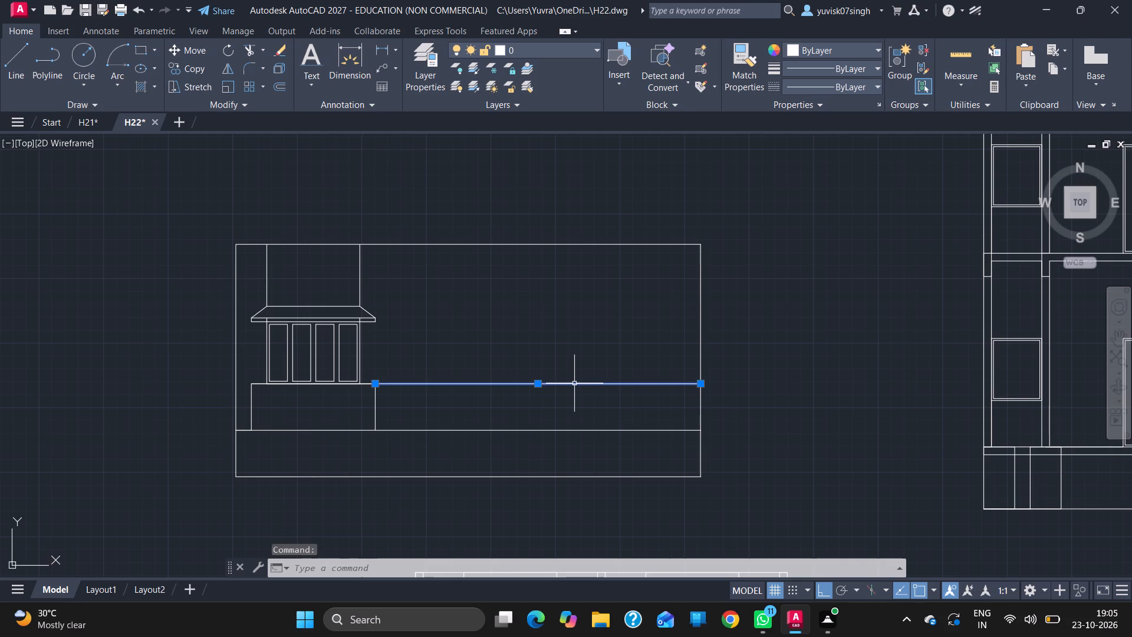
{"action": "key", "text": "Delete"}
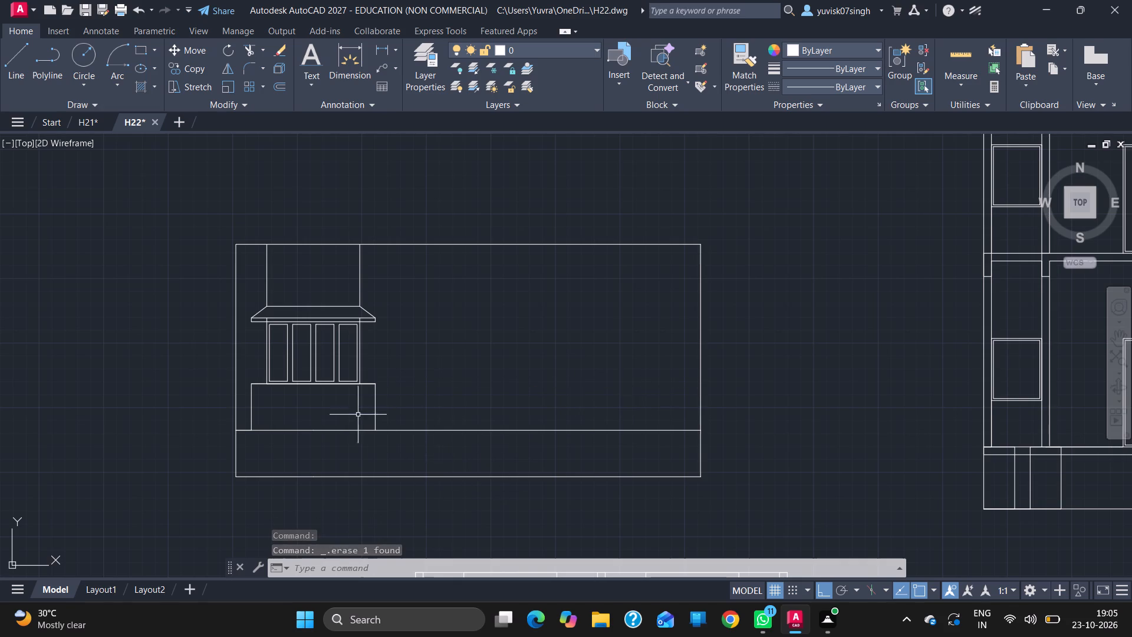
Draw a 1' line leftward along the storey's floor line from its right end.
{"action": "left_click", "coordinate": [24, 84]}
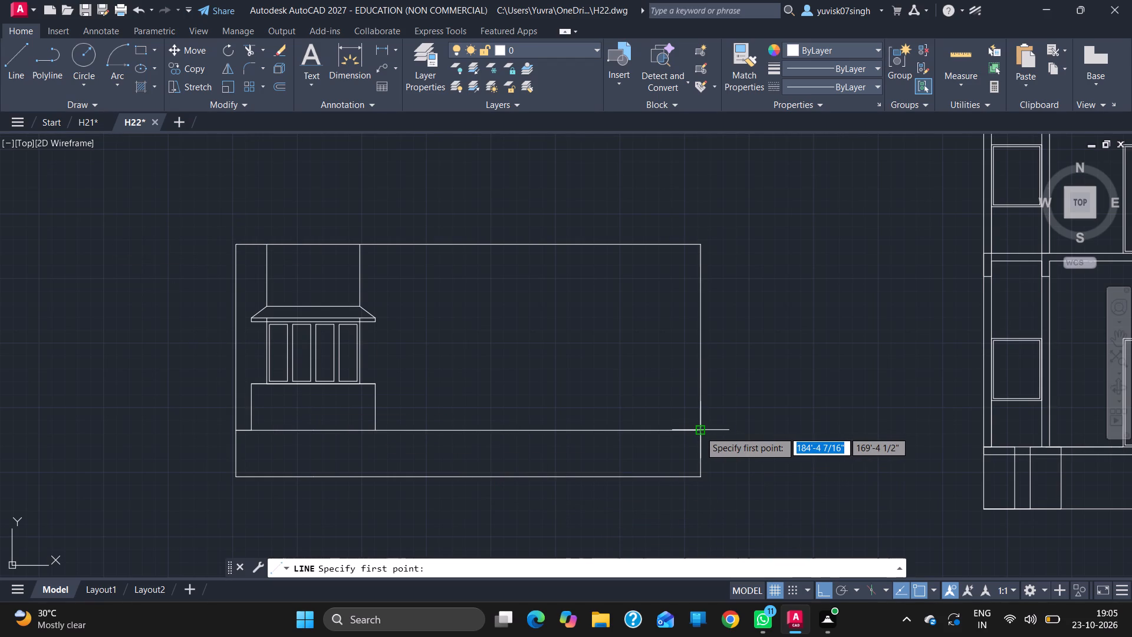
{"action": "left_click_drag", "start_coordinate": [700, 431], "coordinate": [683, 431]}
{"action": "type", "text": "1'"}
{"action": "key", "text": "Return"}
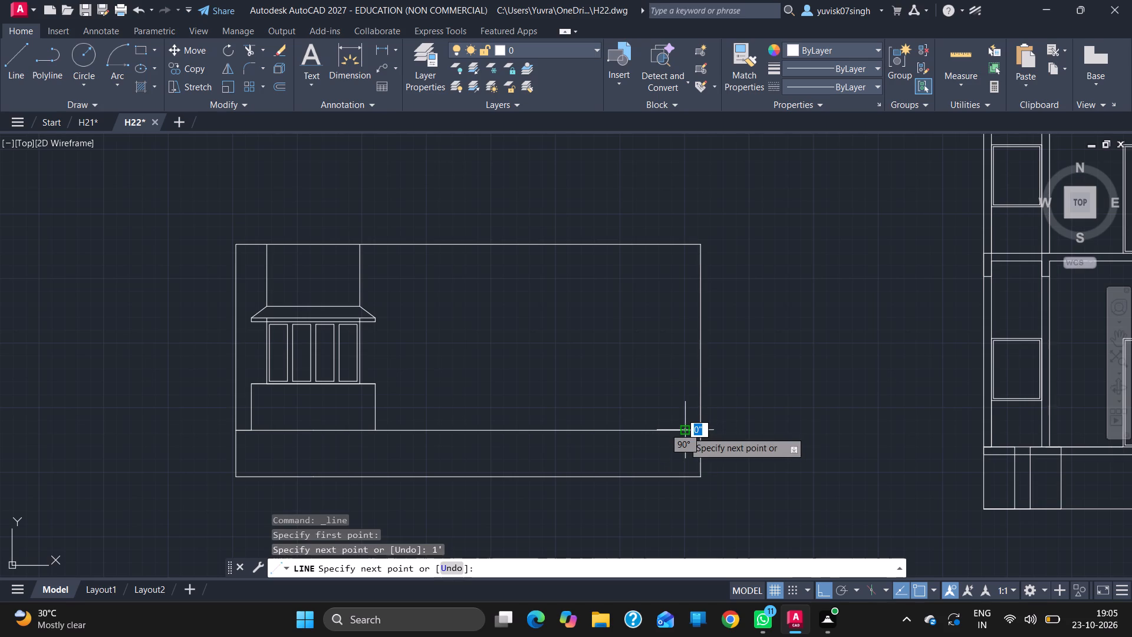
{"action": "key", "text": "Escape"}
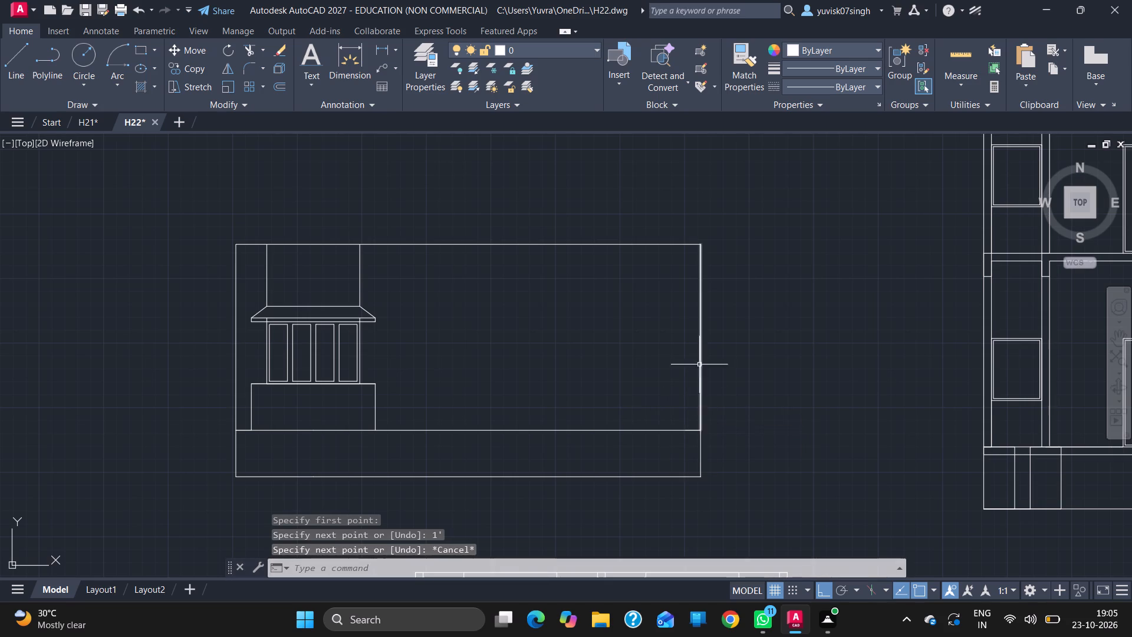
Set the current lineweight to 0.40 mm and the current colour to black (0,0,0).
{"action": "left_click", "coordinate": [831, 70]}
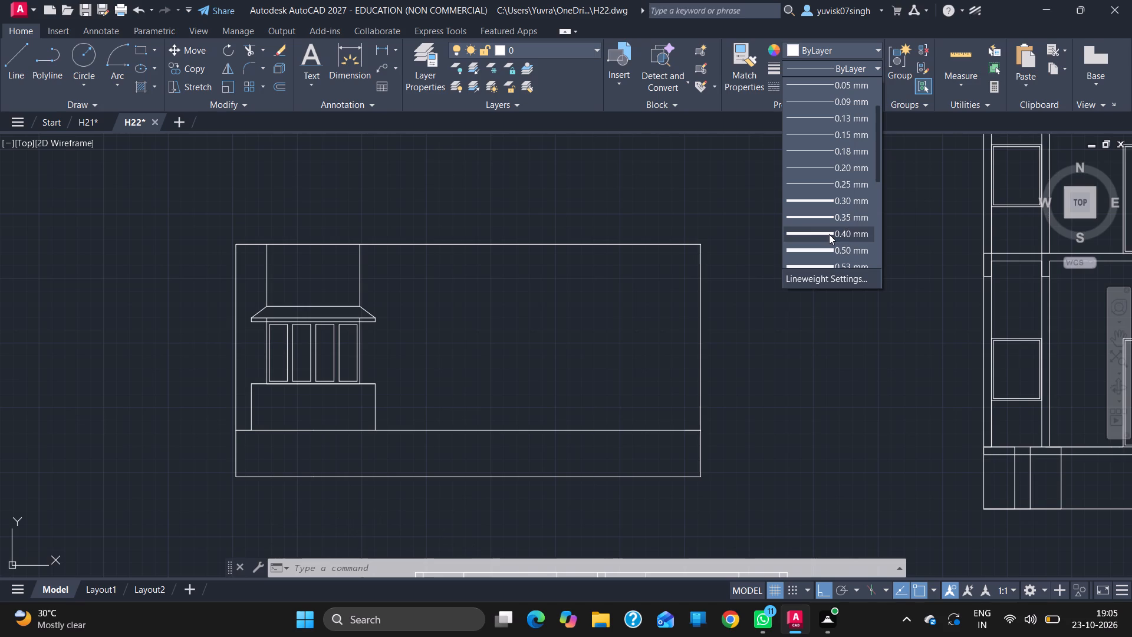
{"action": "left_click", "coordinate": [829, 233]}
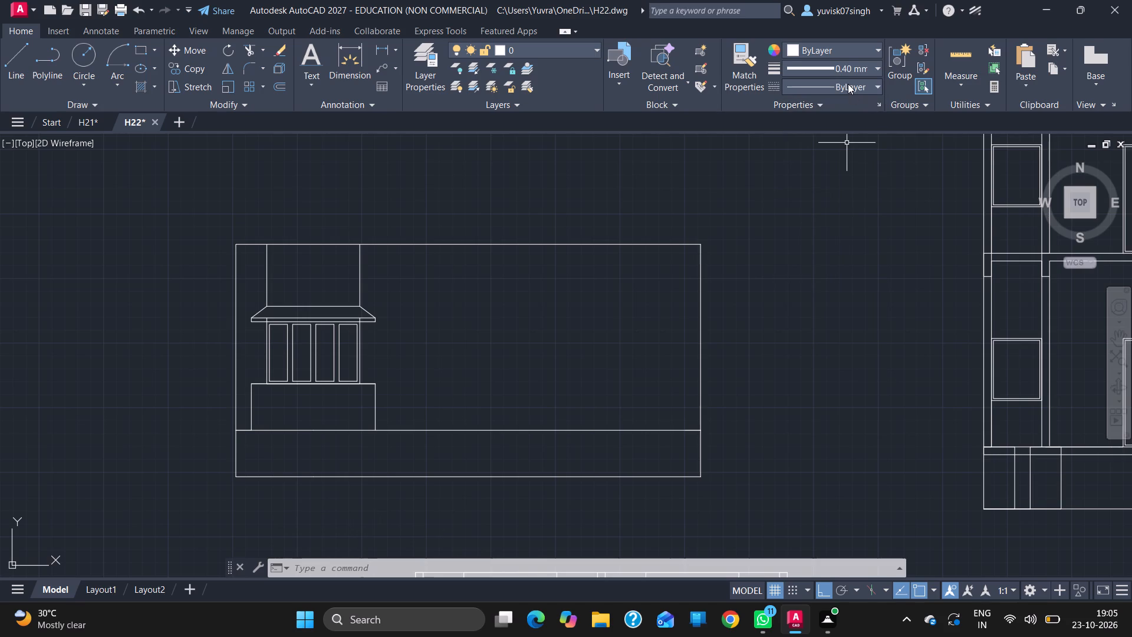
{"action": "left_click", "coordinate": [848, 84]}
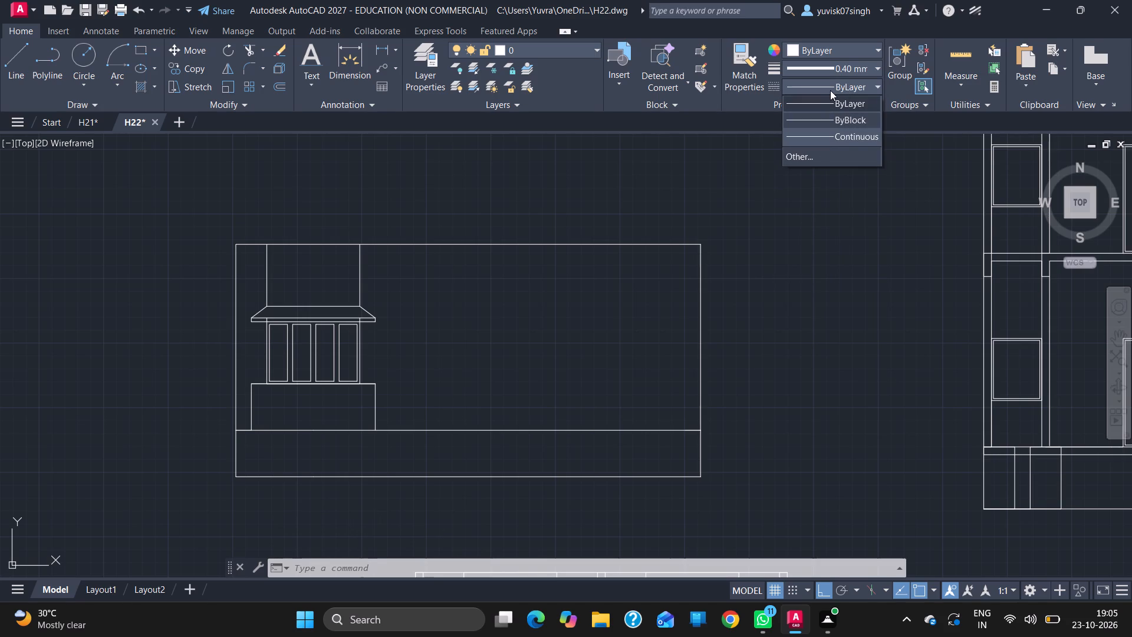
{"action": "left_click", "coordinate": [821, 87]}
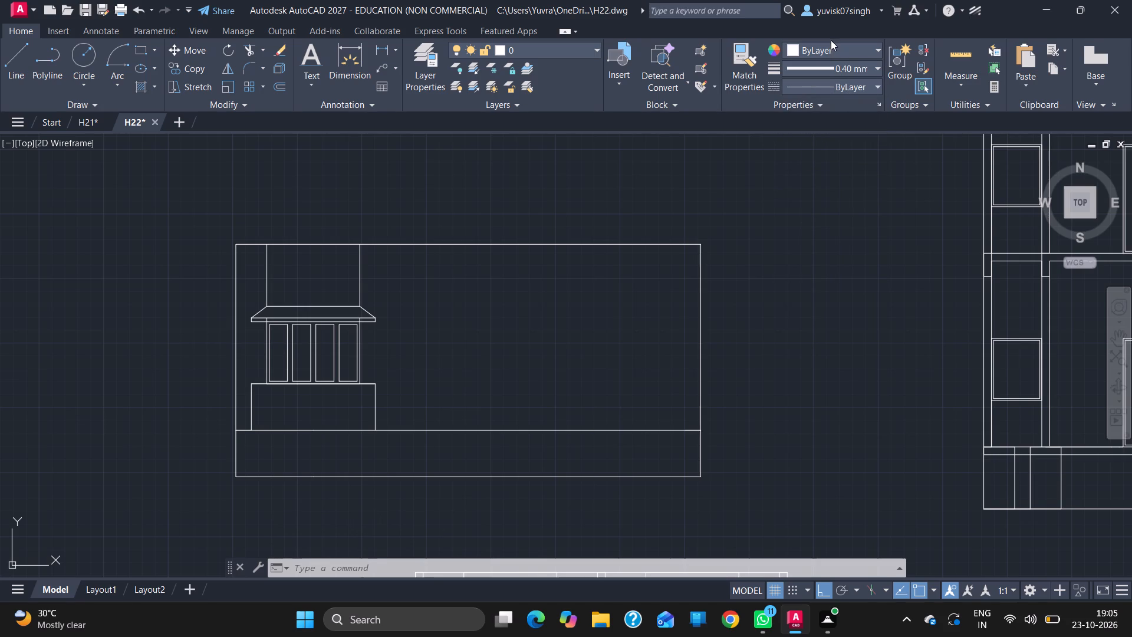
{"action": "left_click", "coordinate": [831, 52]}
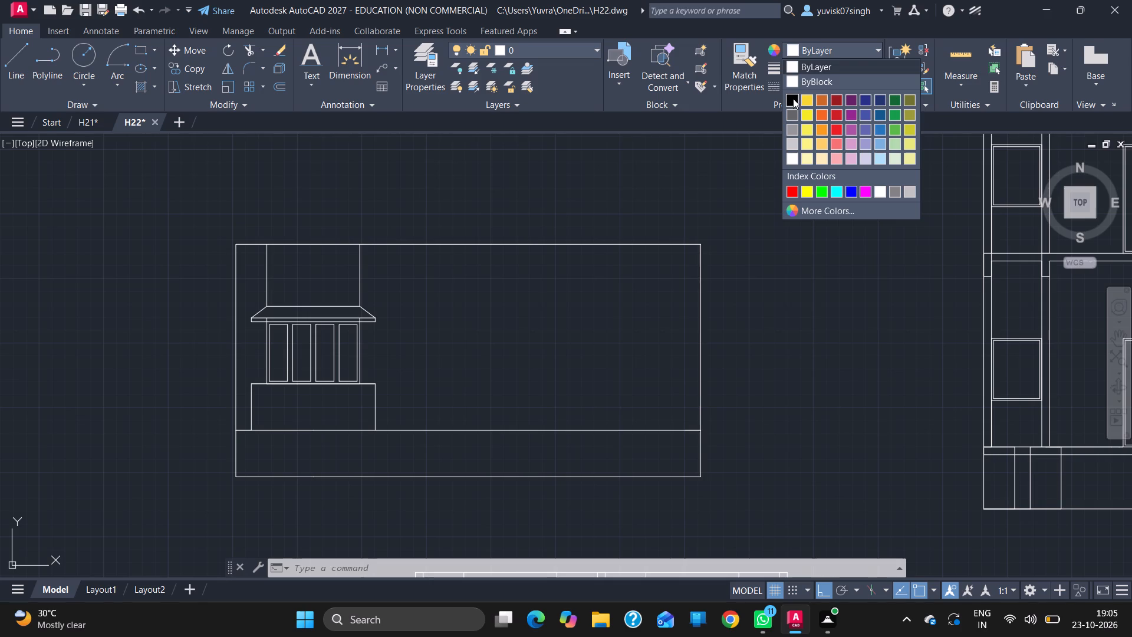
{"action": "left_click", "coordinate": [793, 98]}
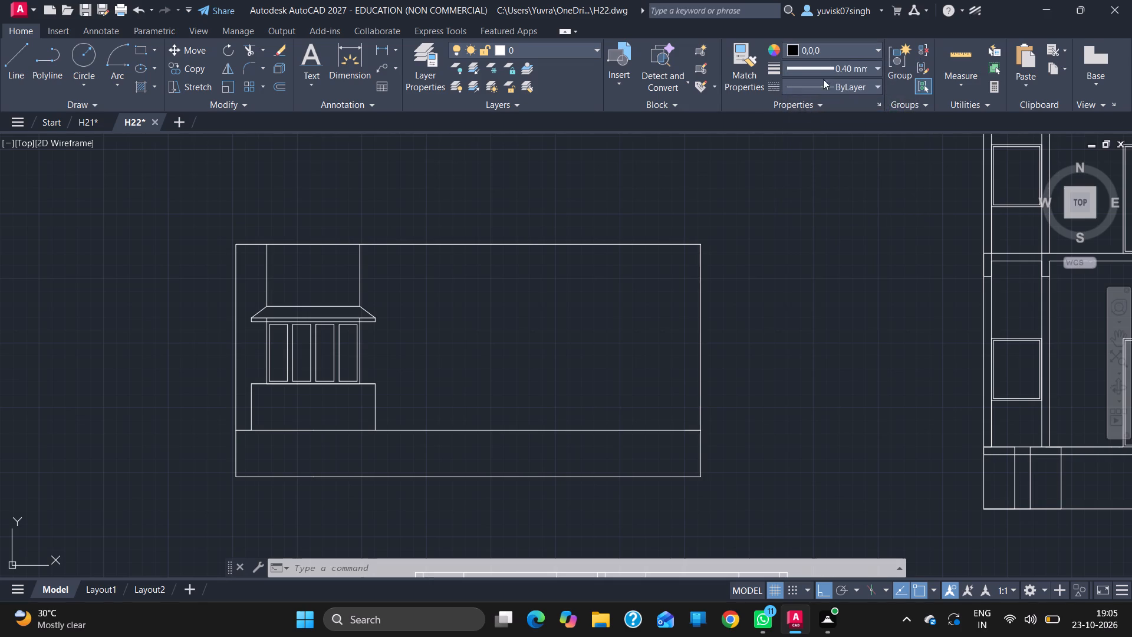
Turn on lineweight display in the drawing's lineweight settings.
{"action": "left_click", "coordinate": [827, 68]}
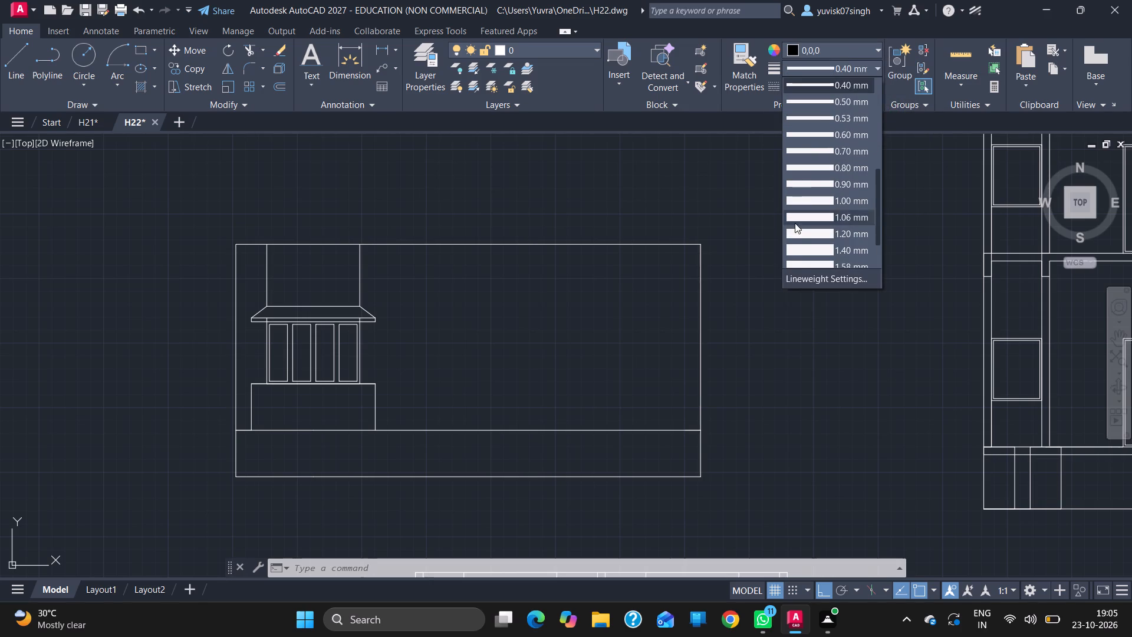
{"action": "left_click", "coordinate": [807, 274]}
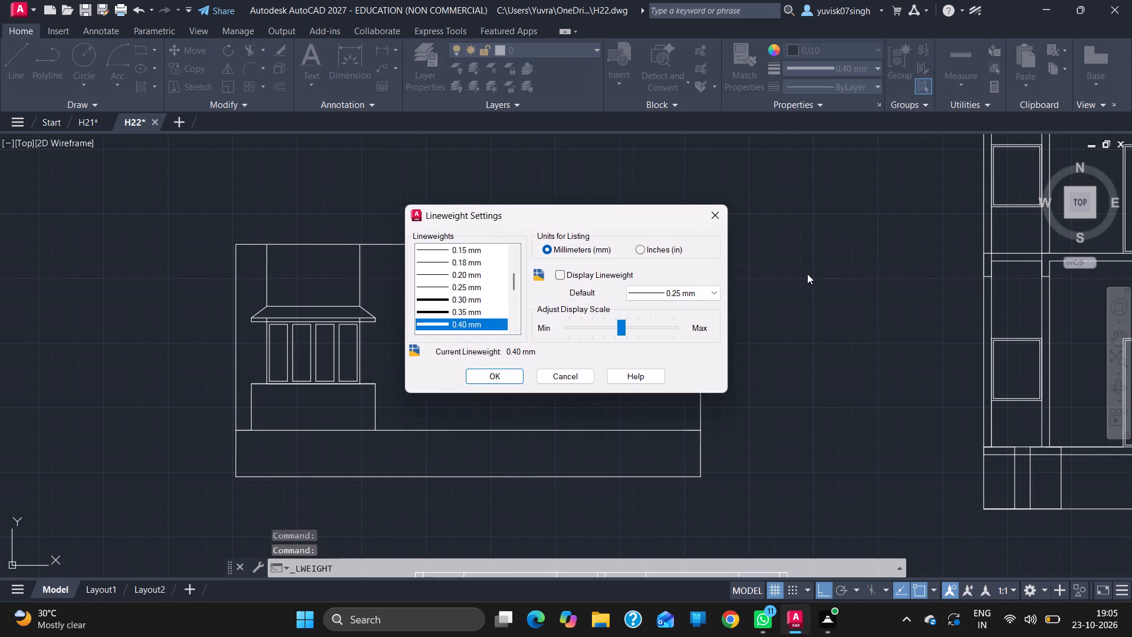
{"action": "left_click", "coordinate": [560, 274]}
{"action": "left_click", "coordinate": [497, 377]}
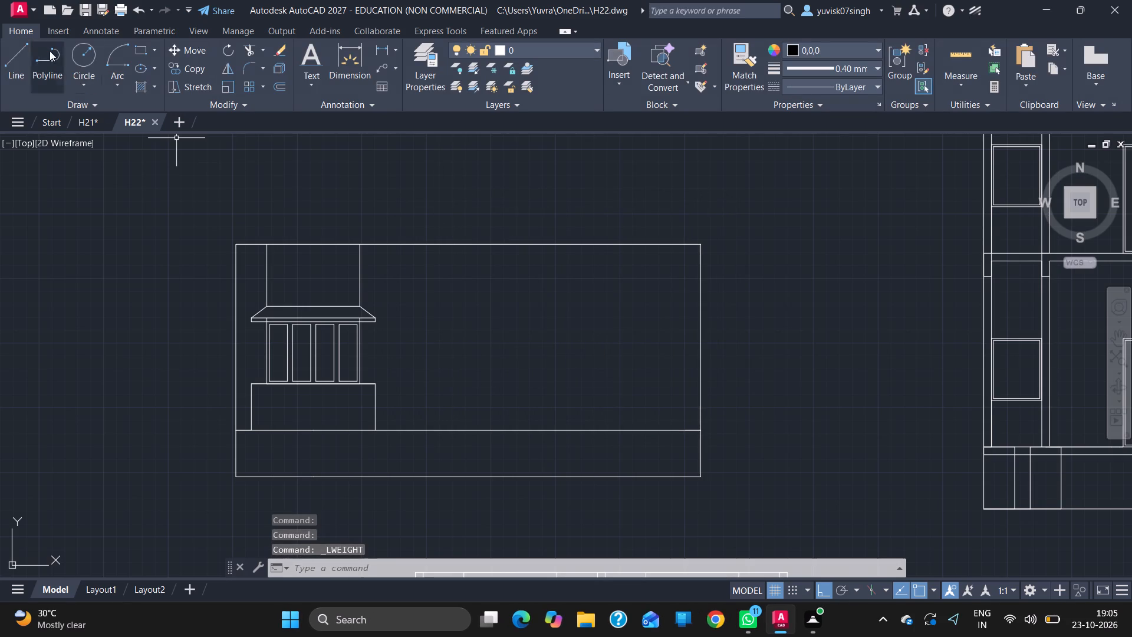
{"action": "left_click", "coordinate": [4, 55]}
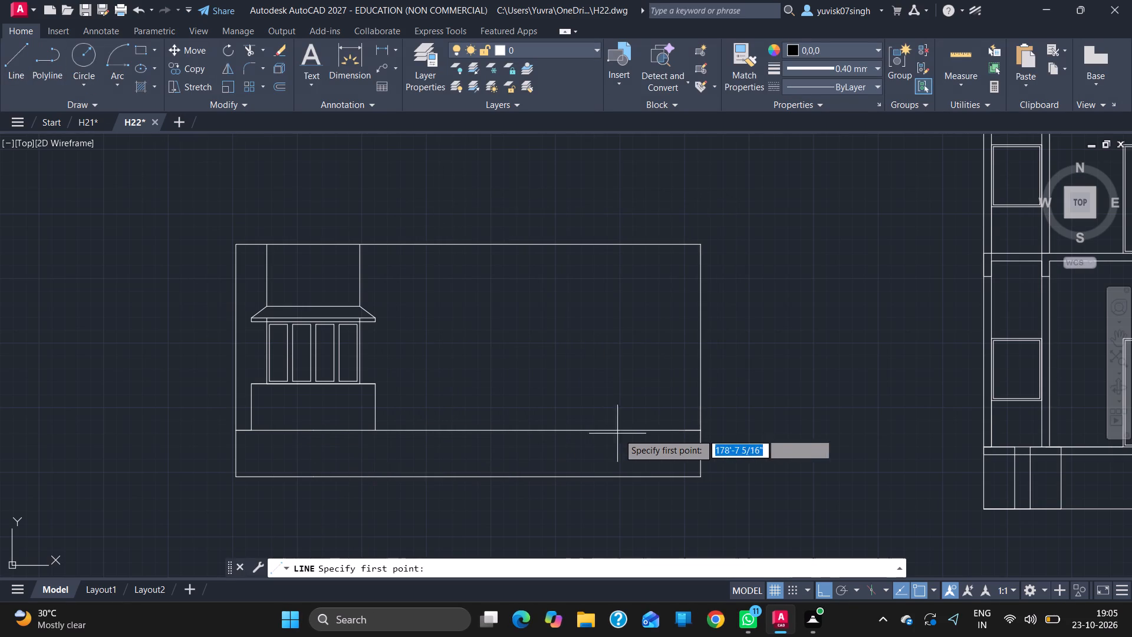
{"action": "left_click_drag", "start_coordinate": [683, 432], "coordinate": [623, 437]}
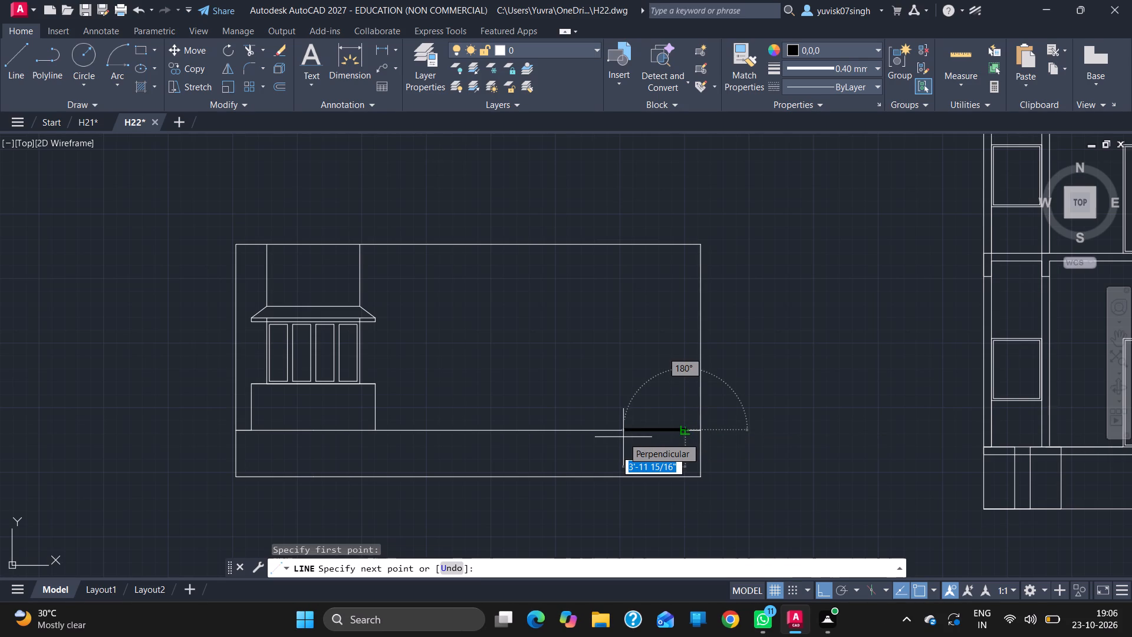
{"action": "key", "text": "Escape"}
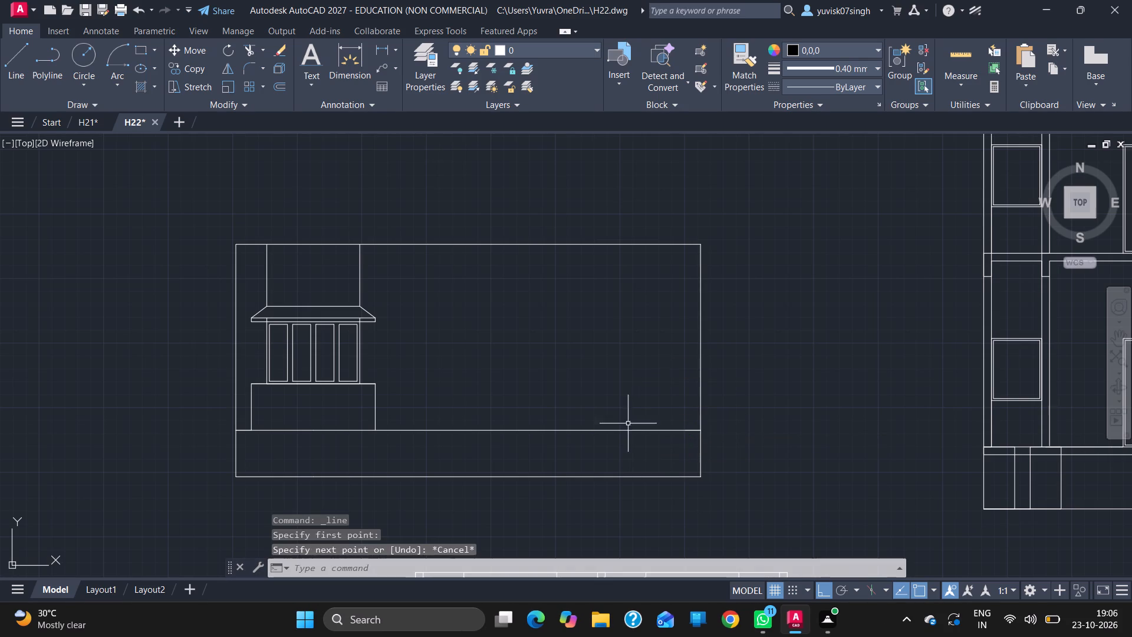
Set the current lineweight to 0.30 mm.
{"action": "left_click", "coordinate": [843, 63]}
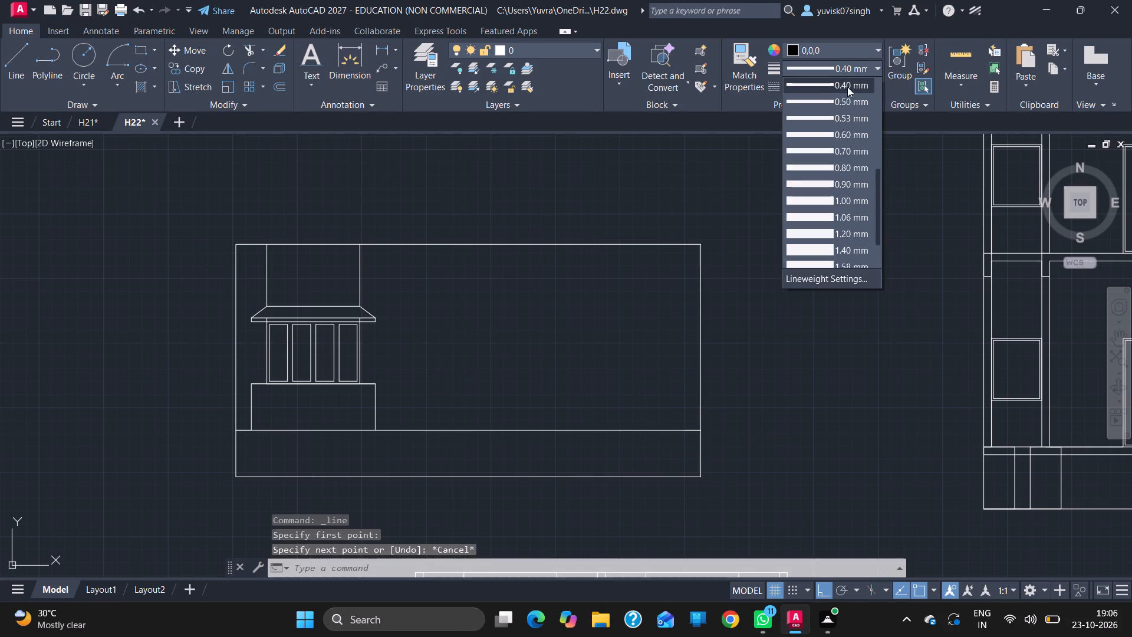
{"action": "left_click_drag", "start_coordinate": [880, 176], "coordinate": [880, 165]}
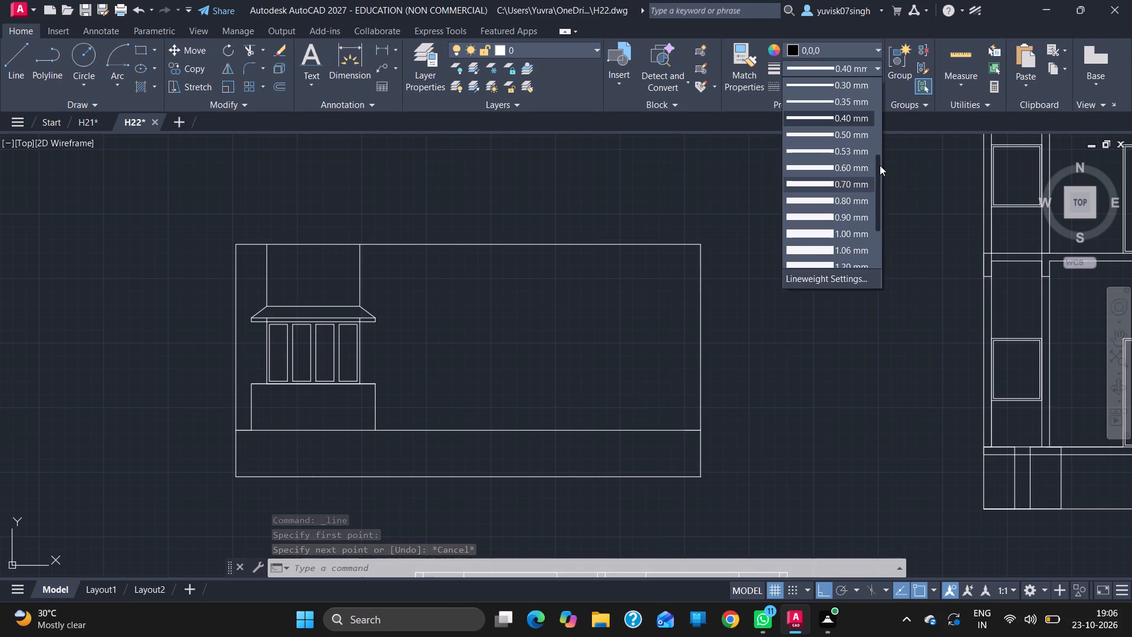
{"action": "left_click_drag", "start_coordinate": [880, 165], "coordinate": [880, 151]}
{"action": "left_click", "coordinate": [845, 119]}
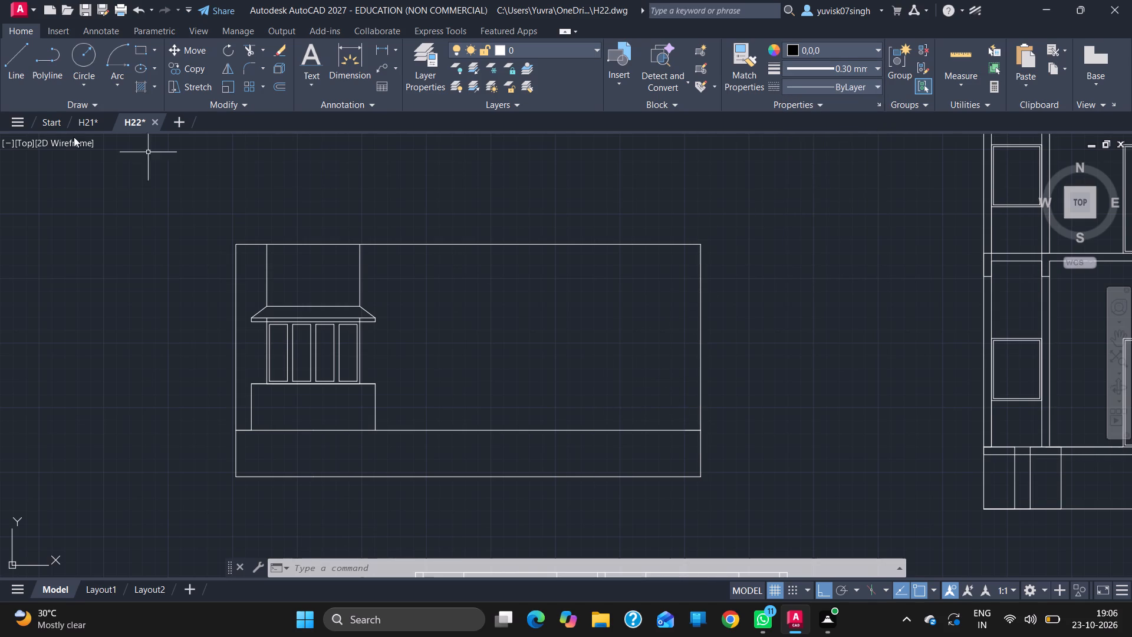
Draw a closed door outline 3' wide and 7' tall on the floor line, starting 1' in from the storey's right end.
{"action": "left_click", "coordinate": [14, 77]}
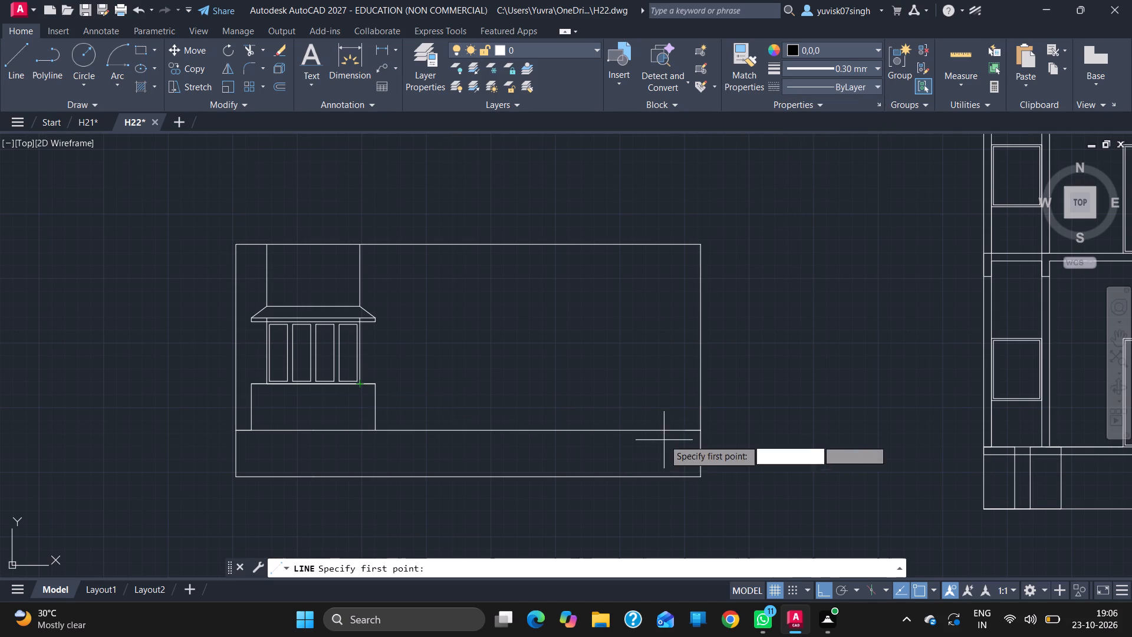
{"action": "left_click", "coordinate": [685, 429]}
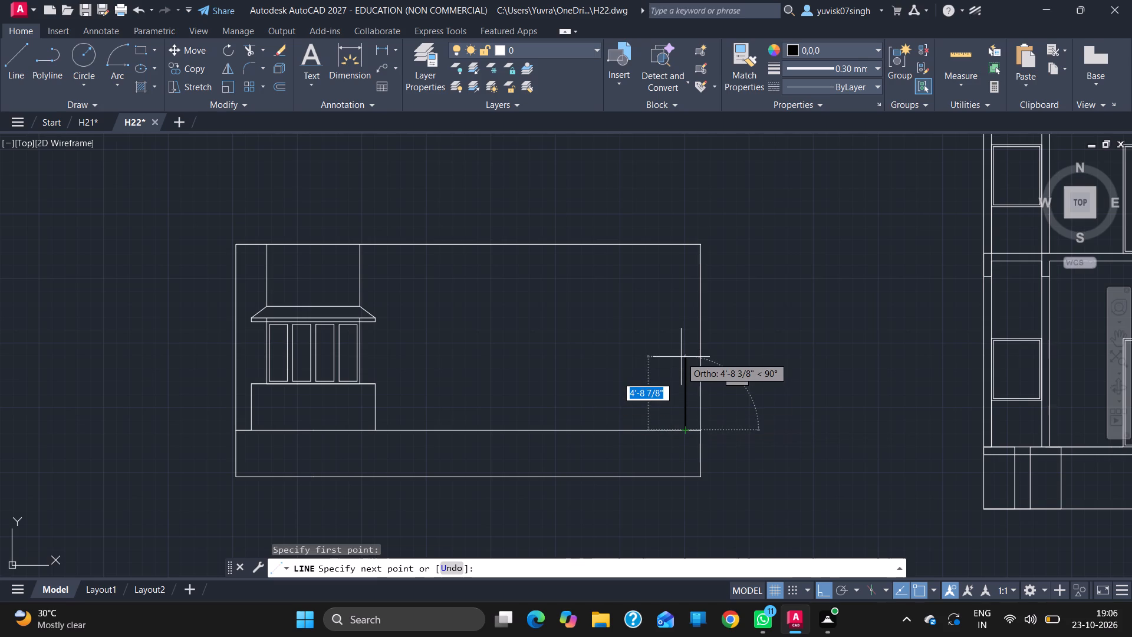
{"action": "type", "text": "7'"}
{"action": "key", "text": "Return"}
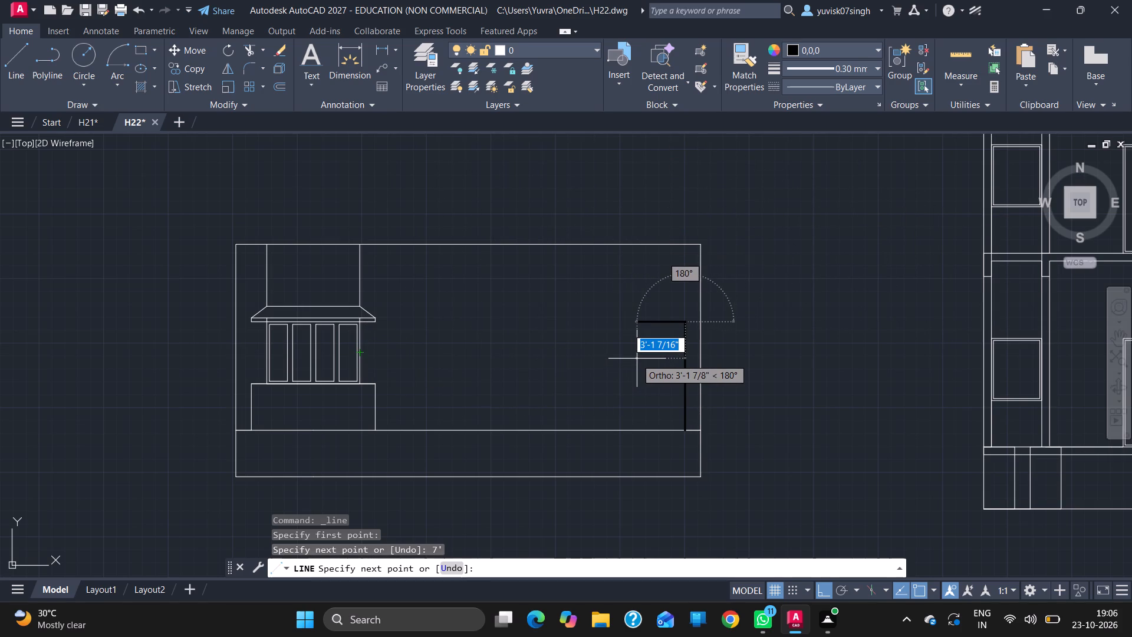
{"action": "type", "text": "3'"}
{"action": "key", "text": "Return"}
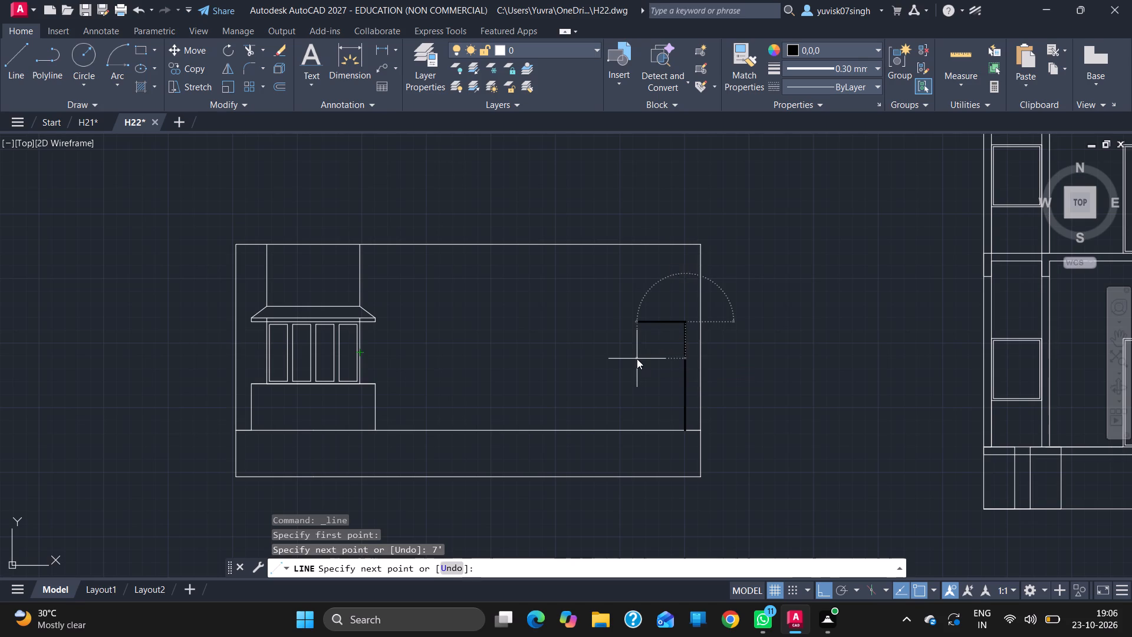
{"action": "left_click", "coordinate": [639, 432]}
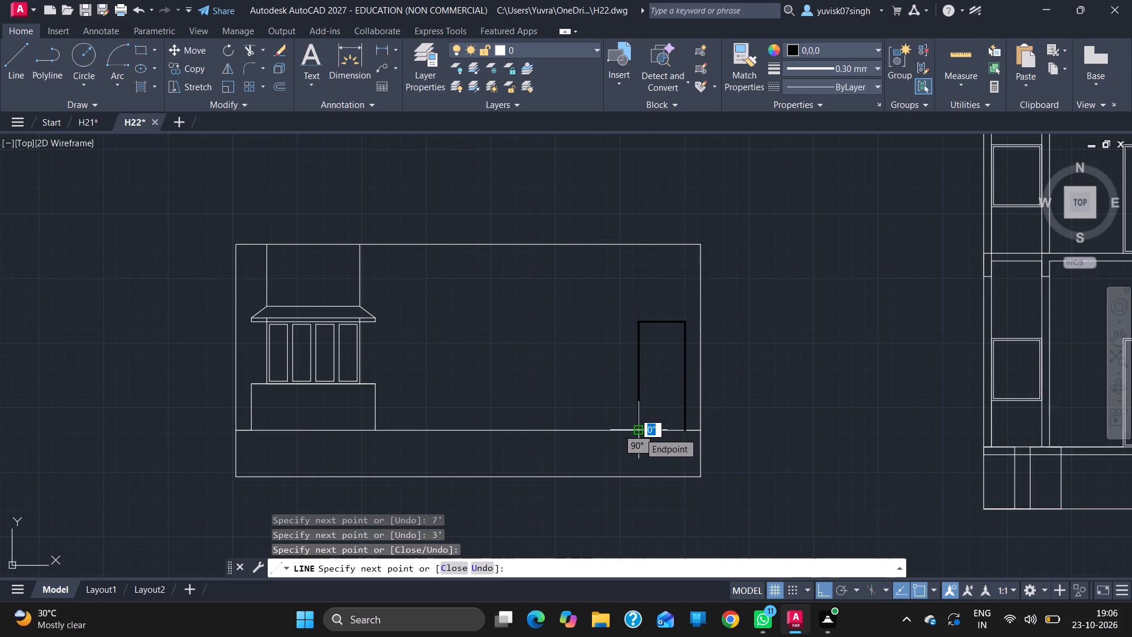
{"action": "left_click", "coordinate": [685, 429]}
{"action": "key", "text": "Escape"}
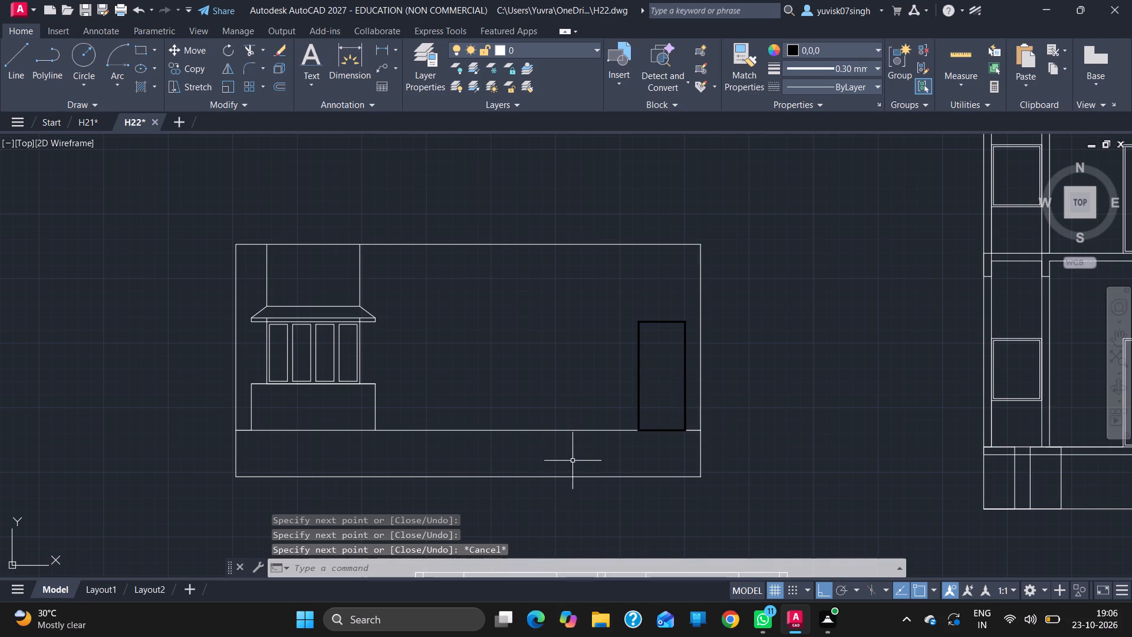
Set the current colour to ByLayer.
{"action": "left_click", "coordinate": [822, 46]}
{"action": "left_click", "coordinate": [806, 66]}
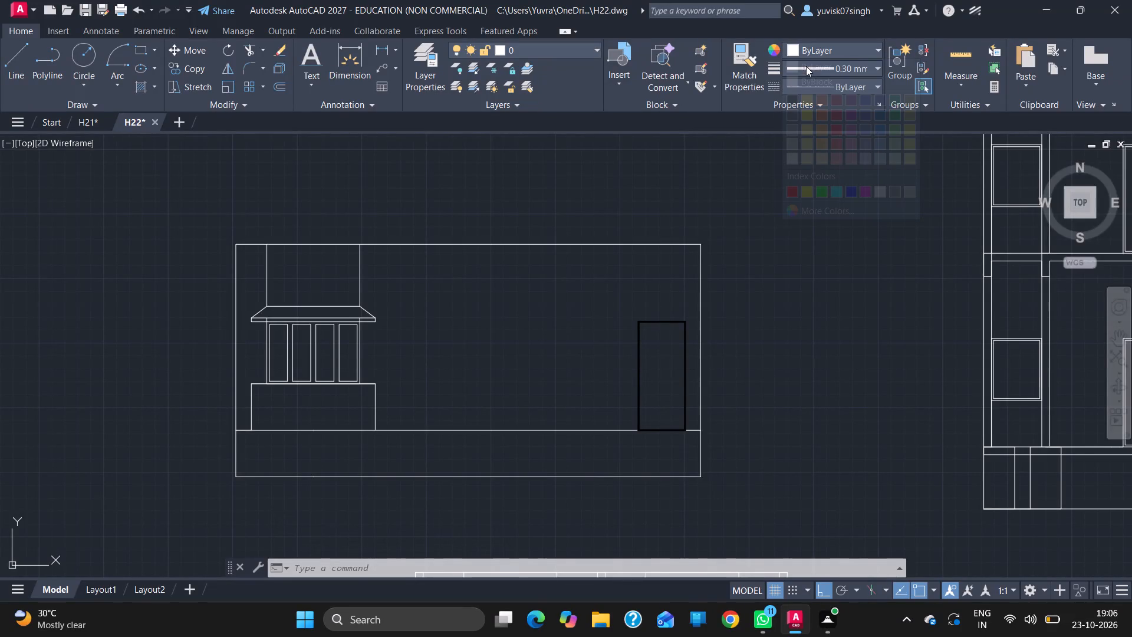
{"action": "left_click", "coordinate": [809, 72]}
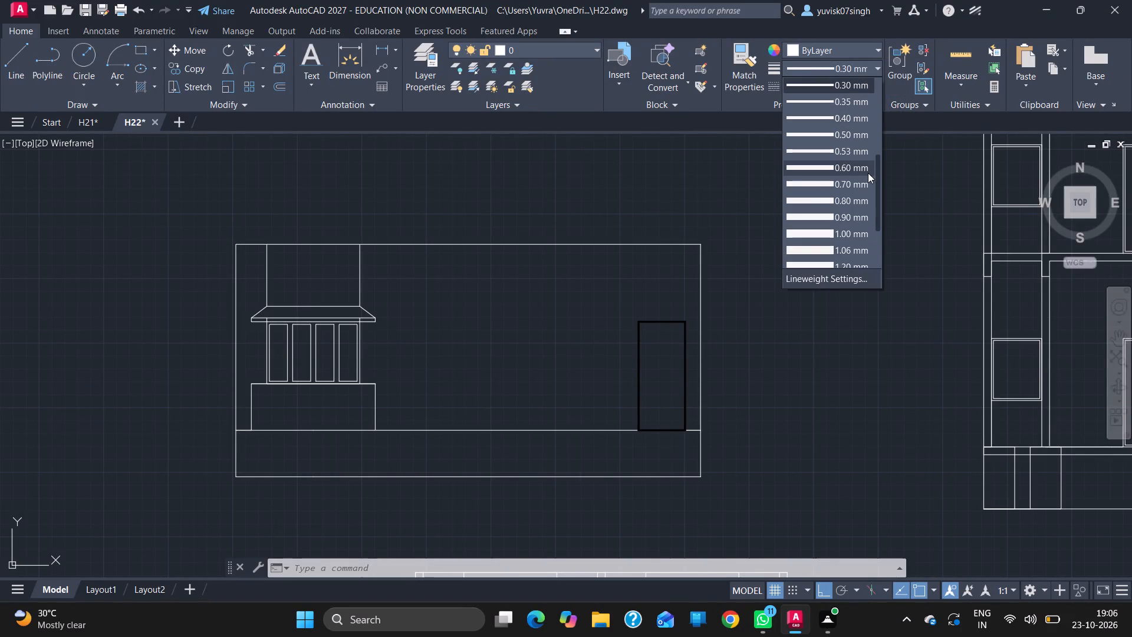
{"action": "left_click_drag", "start_coordinate": [876, 173], "coordinate": [879, 0]}
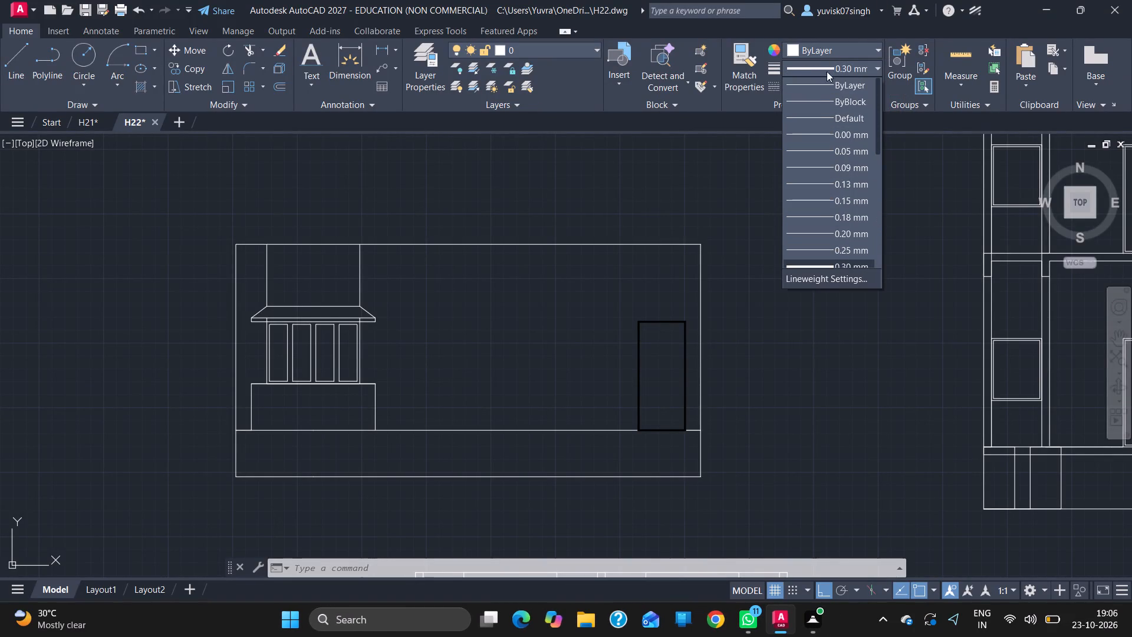
{"action": "left_click", "coordinate": [827, 78]}
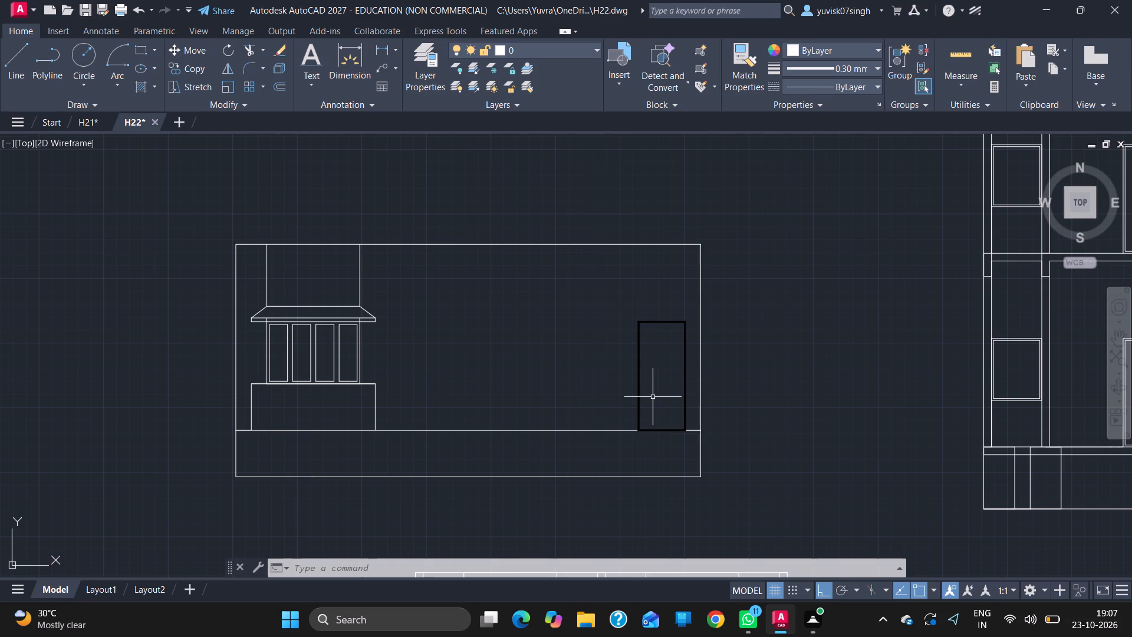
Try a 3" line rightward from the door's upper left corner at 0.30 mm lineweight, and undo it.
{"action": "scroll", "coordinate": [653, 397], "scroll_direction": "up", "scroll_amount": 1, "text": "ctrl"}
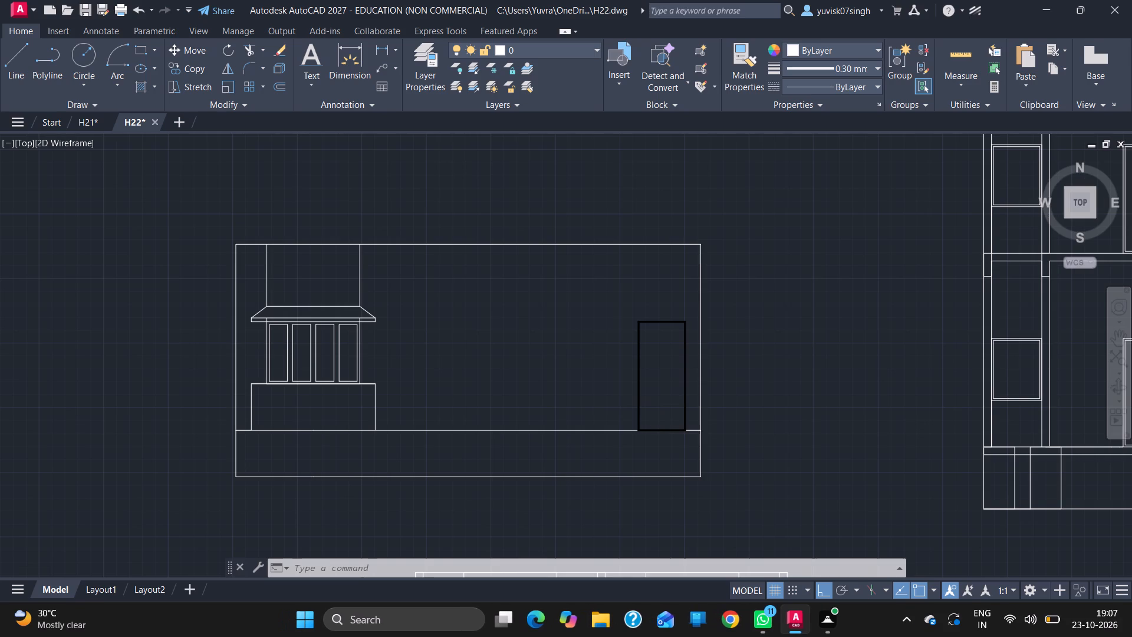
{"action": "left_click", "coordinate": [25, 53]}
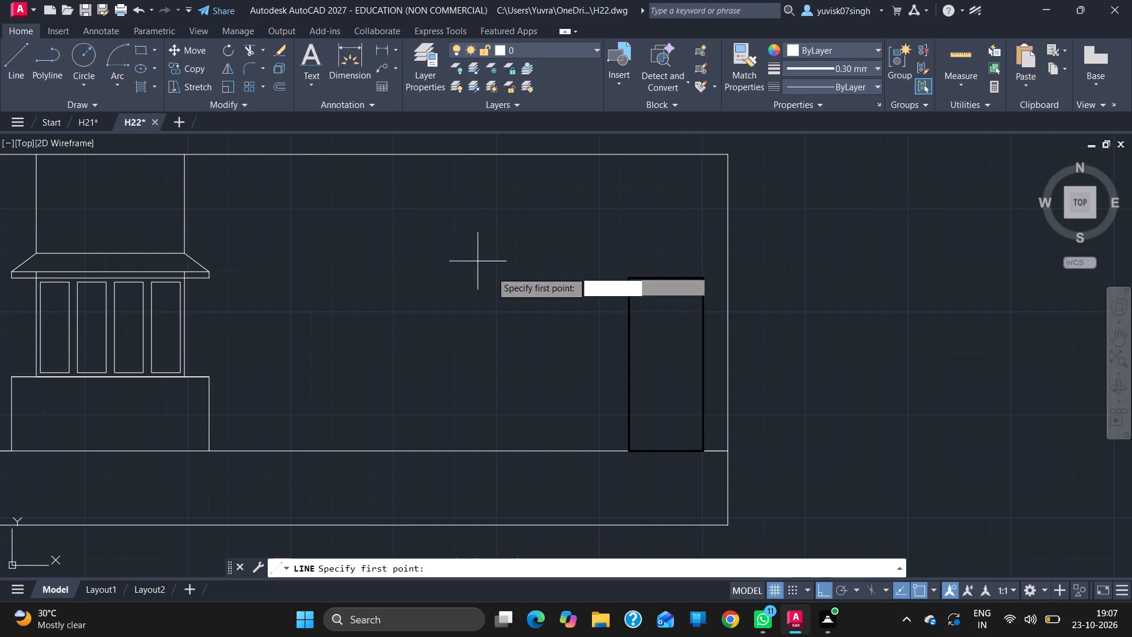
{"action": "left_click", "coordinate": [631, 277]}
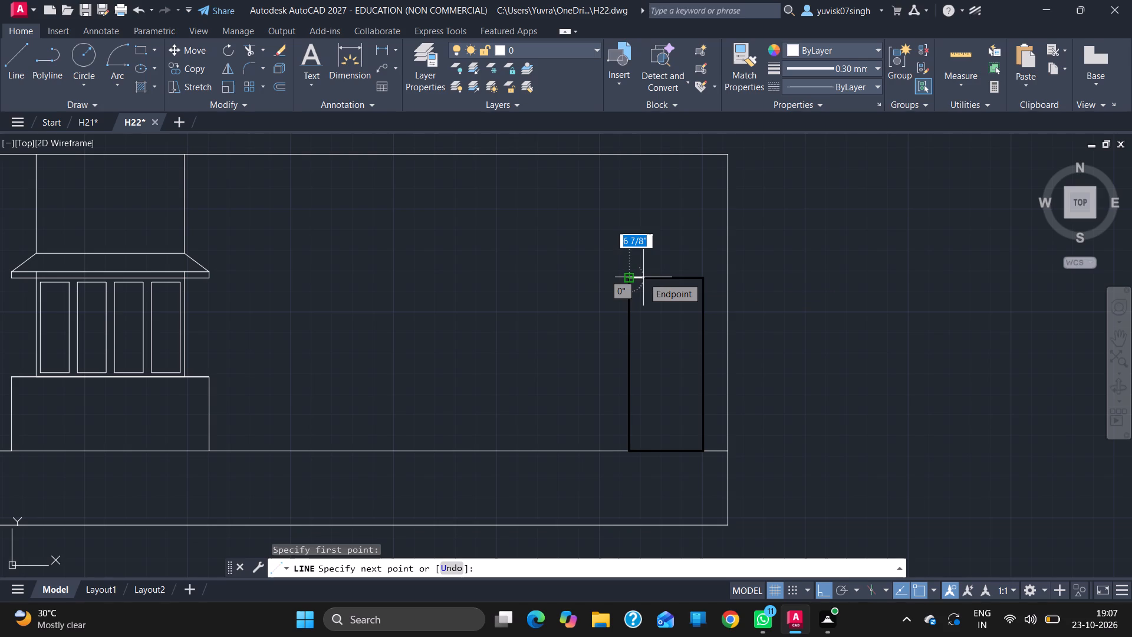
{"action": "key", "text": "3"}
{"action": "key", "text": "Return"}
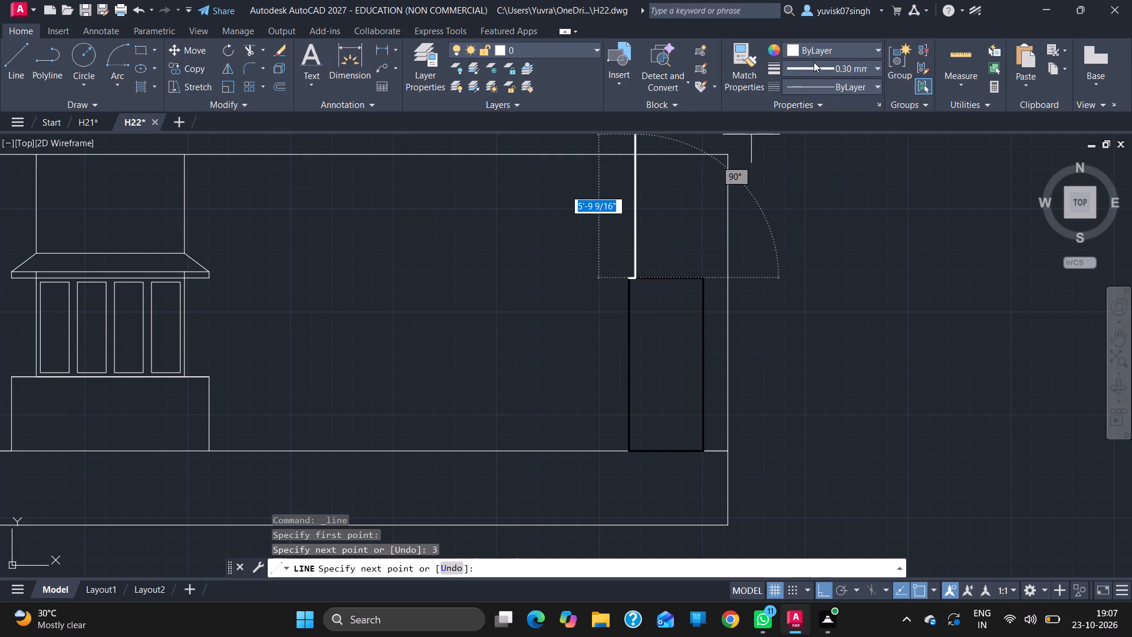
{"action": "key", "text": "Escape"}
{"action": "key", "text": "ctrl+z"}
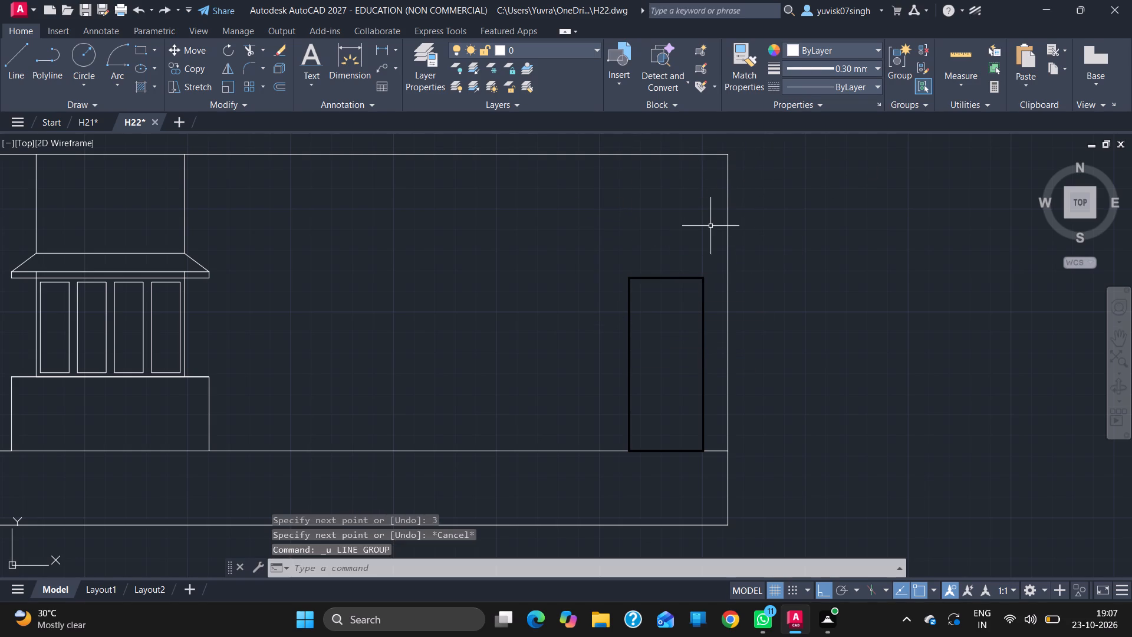
Set the current lineweight to ByLayer.
{"action": "left_click", "coordinate": [842, 74]}
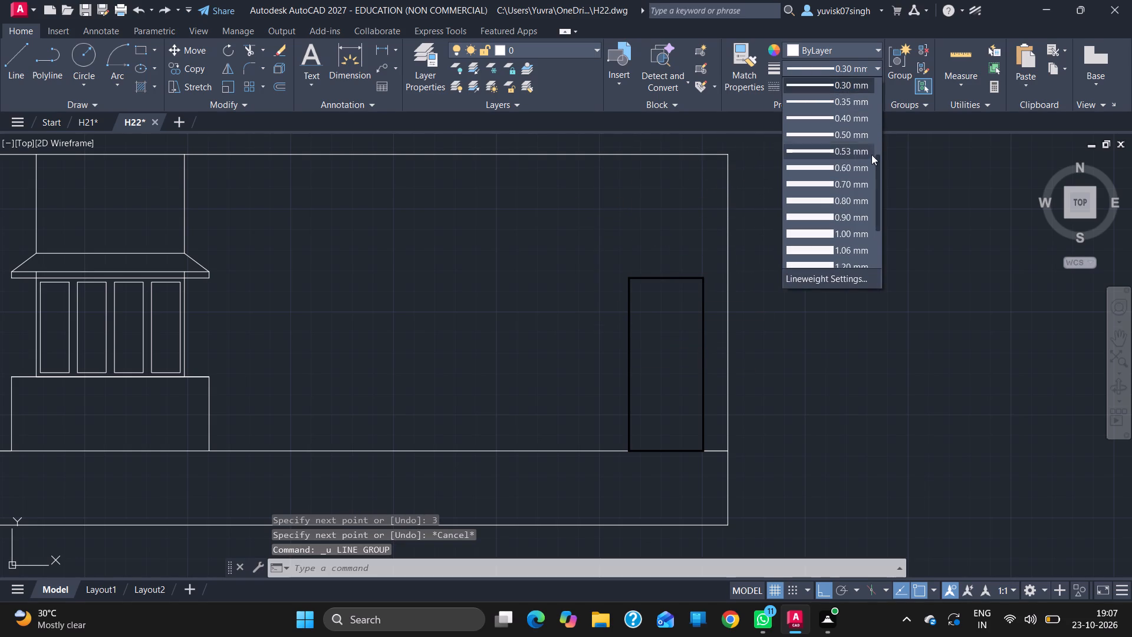
{"action": "left_click_drag", "start_coordinate": [880, 173], "coordinate": [878, 68]}
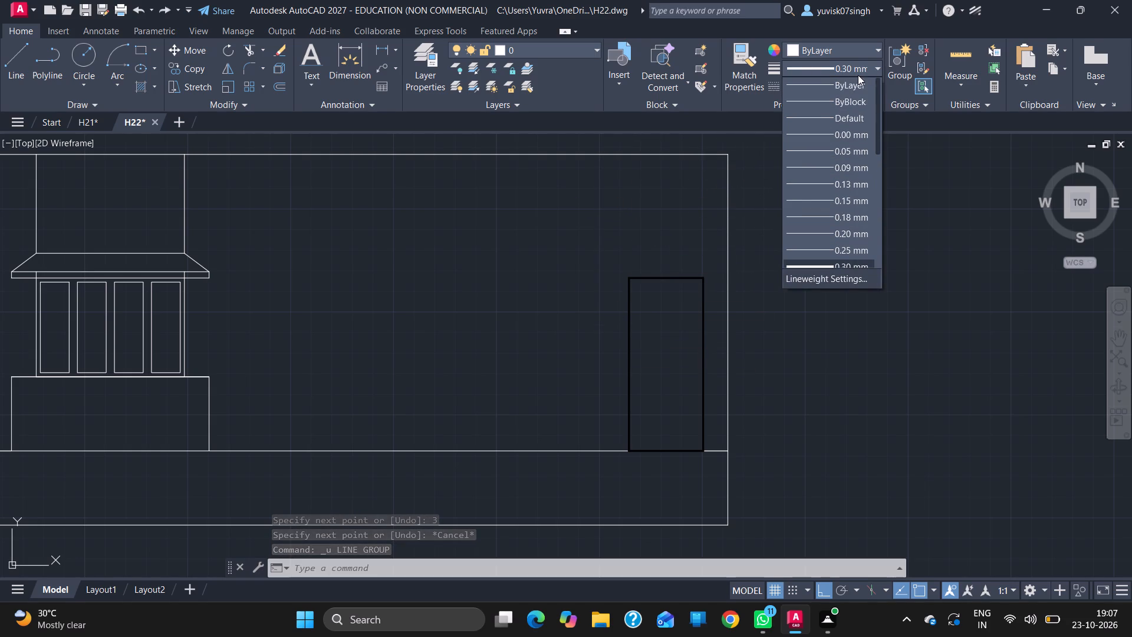
{"action": "left_click", "coordinate": [838, 87]}
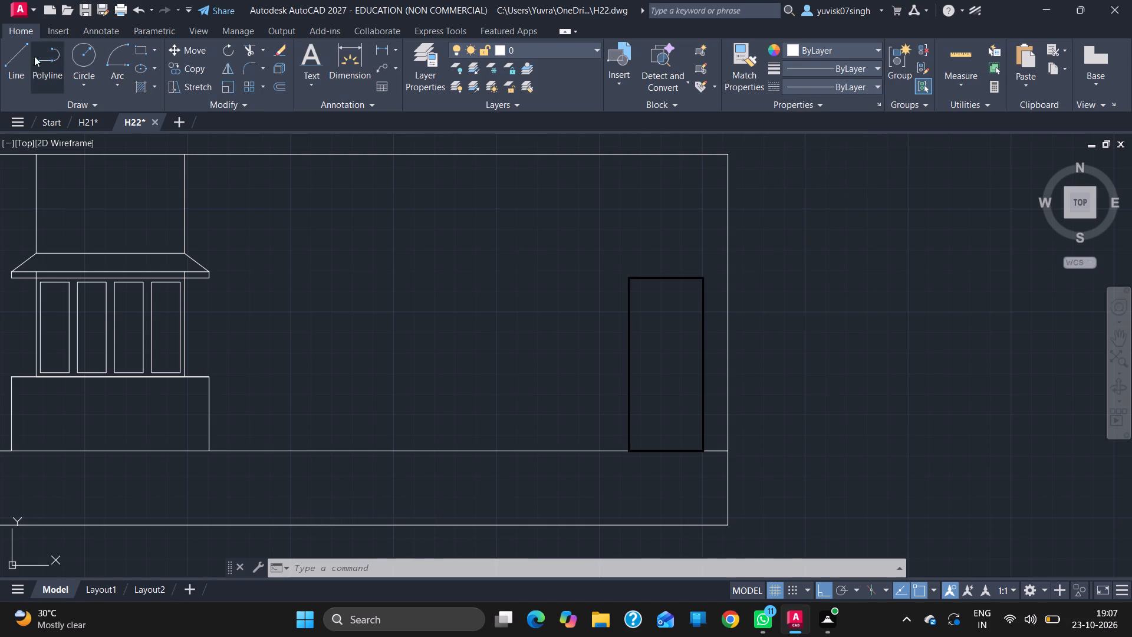
Draw connected lines from the door's upper left corner: 3" right, 6" down, 1" down, and horizontally to the door's right edge.
{"action": "left_click", "coordinate": [18, 60]}
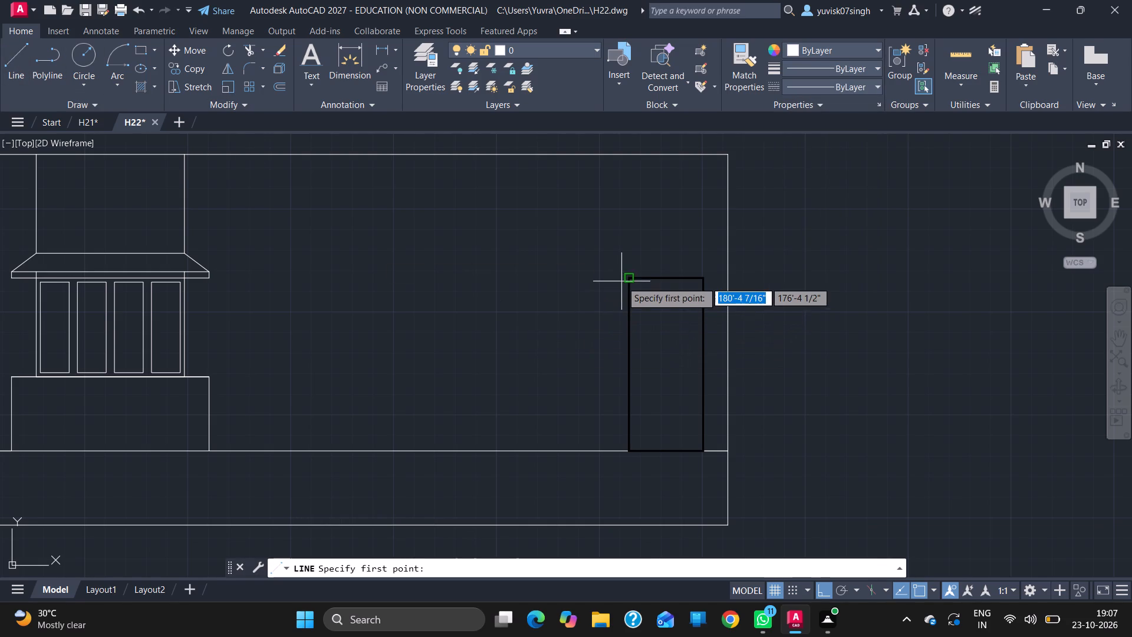
{"action": "left_click_drag", "start_coordinate": [628, 280], "coordinate": [651, 278]}
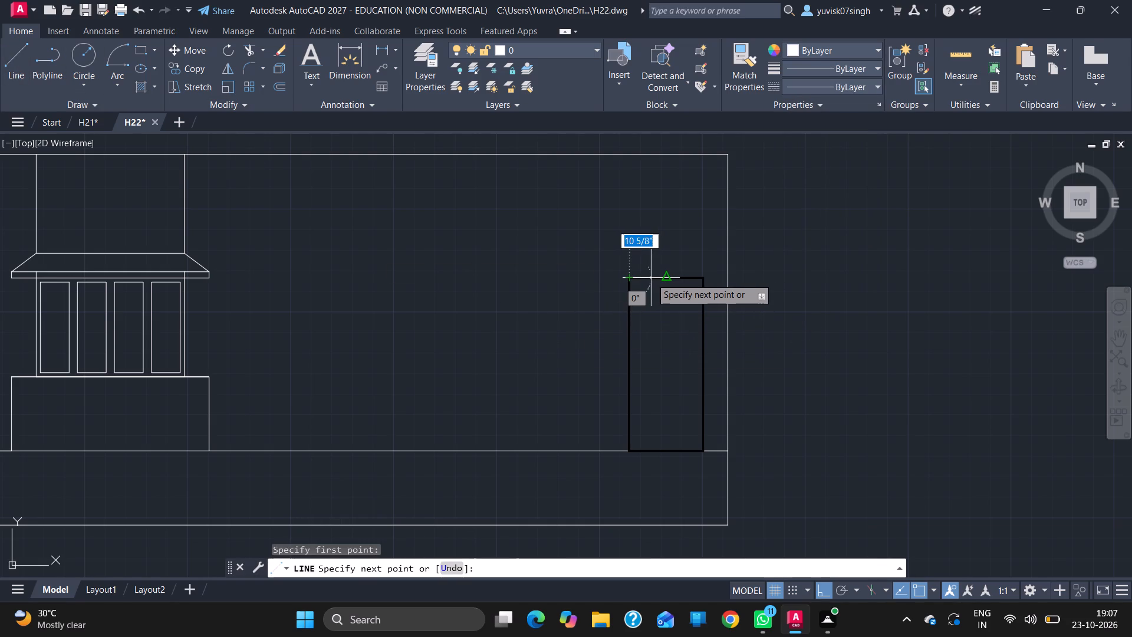
{"action": "key", "text": "3"}
{"action": "key", "text": "Return"}
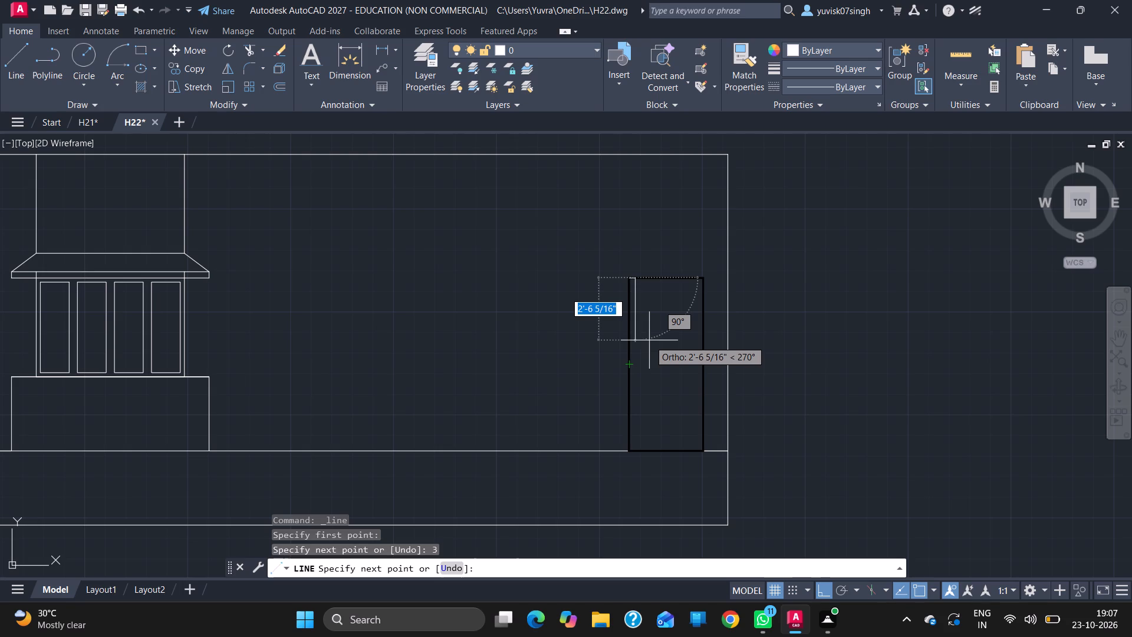
{"action": "key", "text": "6"}
{"action": "key", "text": "Return"}
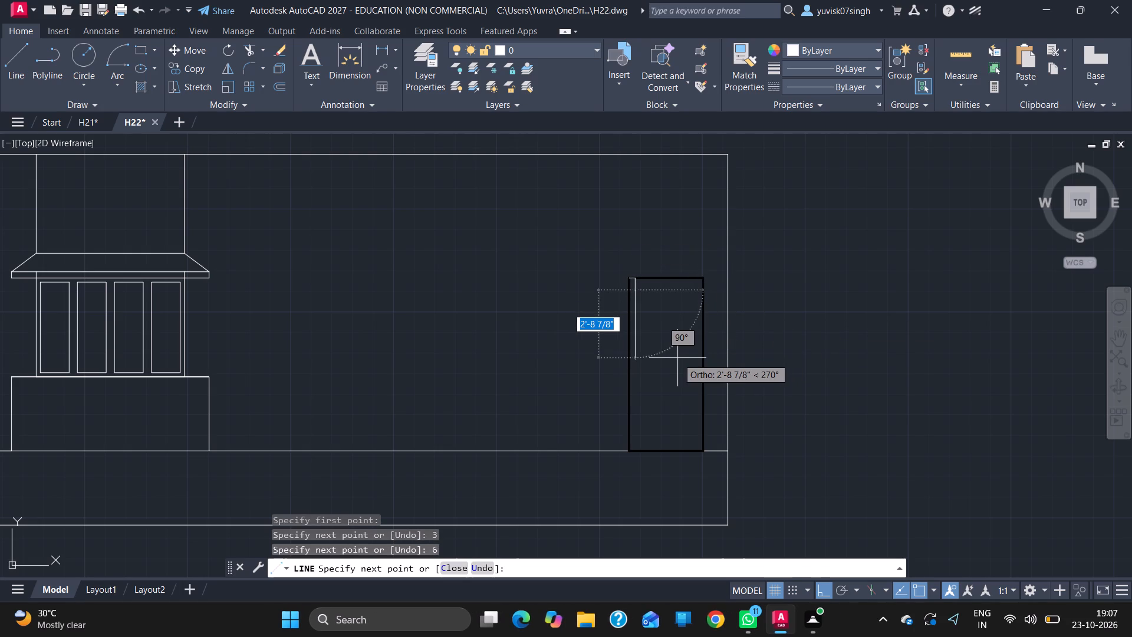
{"action": "key", "text": "1"}
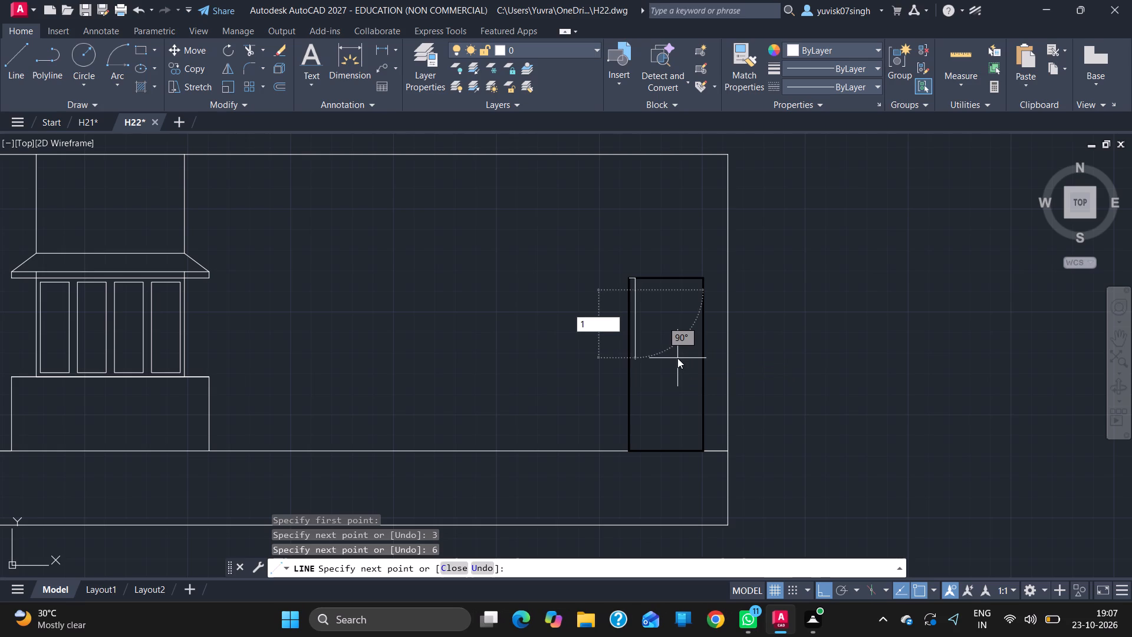
{"action": "key", "text": "Return"}
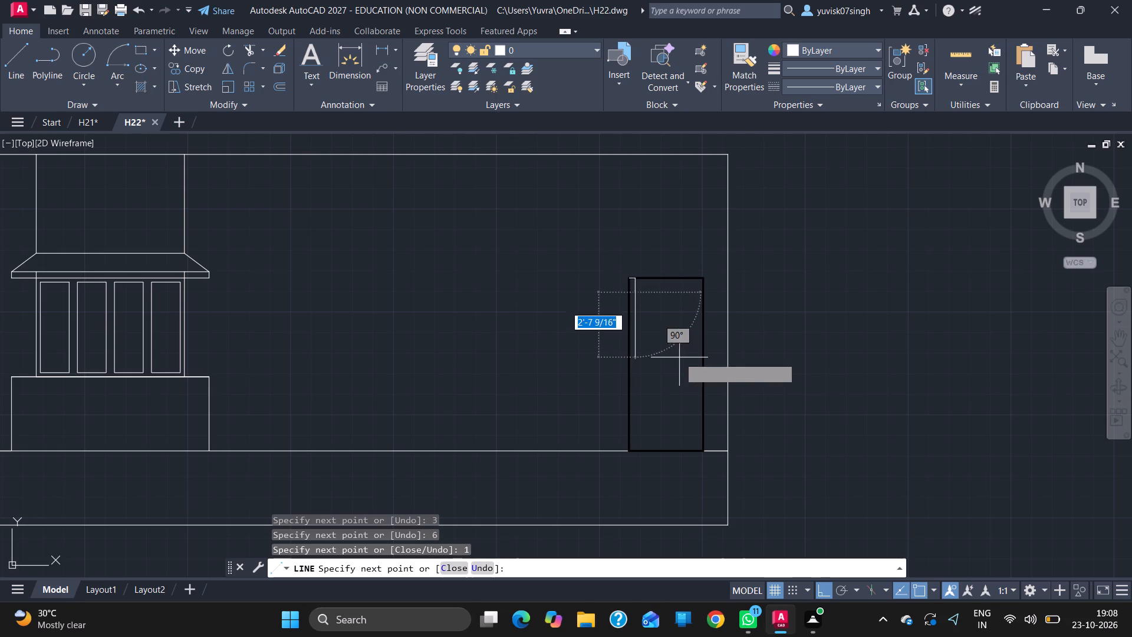
{"action": "left_click", "coordinate": [706, 295]}
{"action": "key", "text": "Escape"}
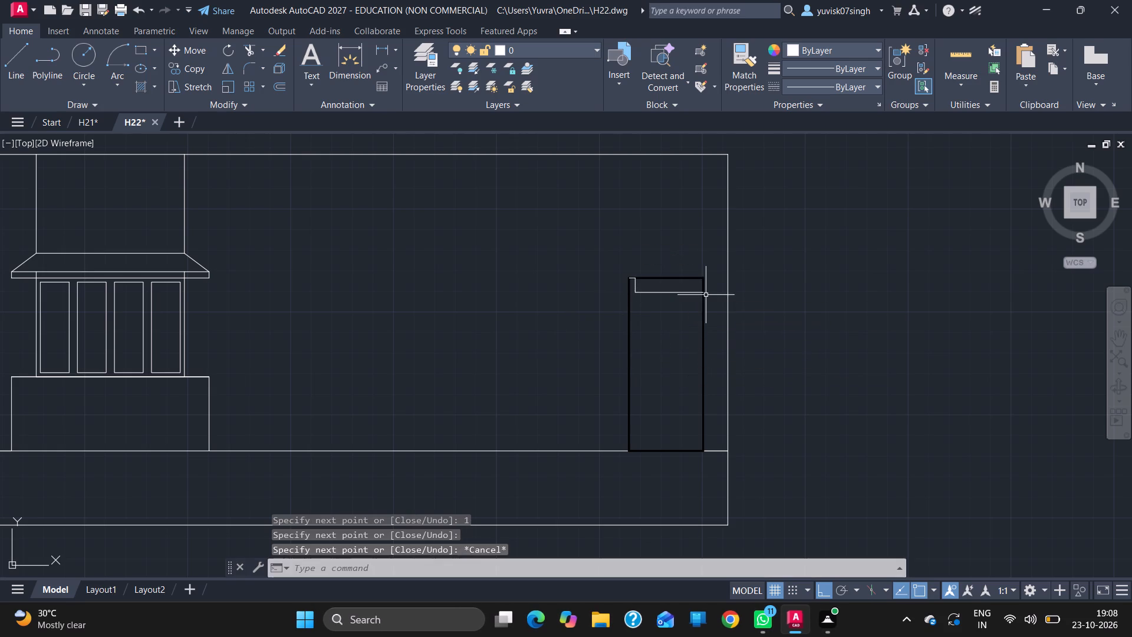
Draw a vertical centre line from the midpoint of the door's top edge to the midpoint of its bottom edge.
{"action": "left_click", "coordinate": [19, 53]}
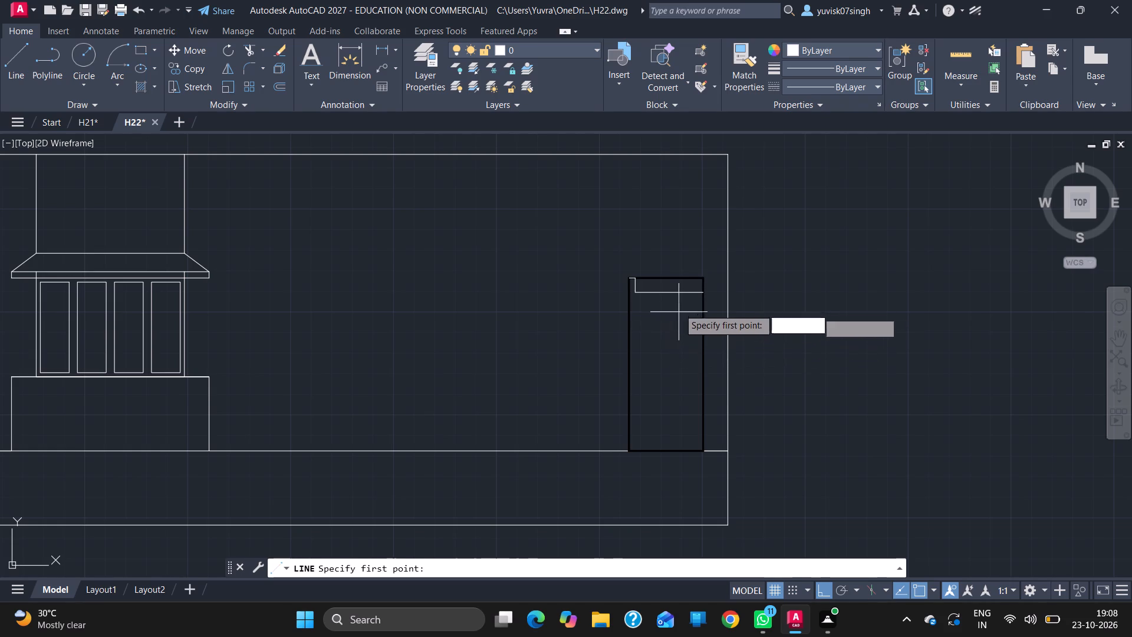
{"action": "left_click_drag", "start_coordinate": [666, 280], "coordinate": [659, 455]}
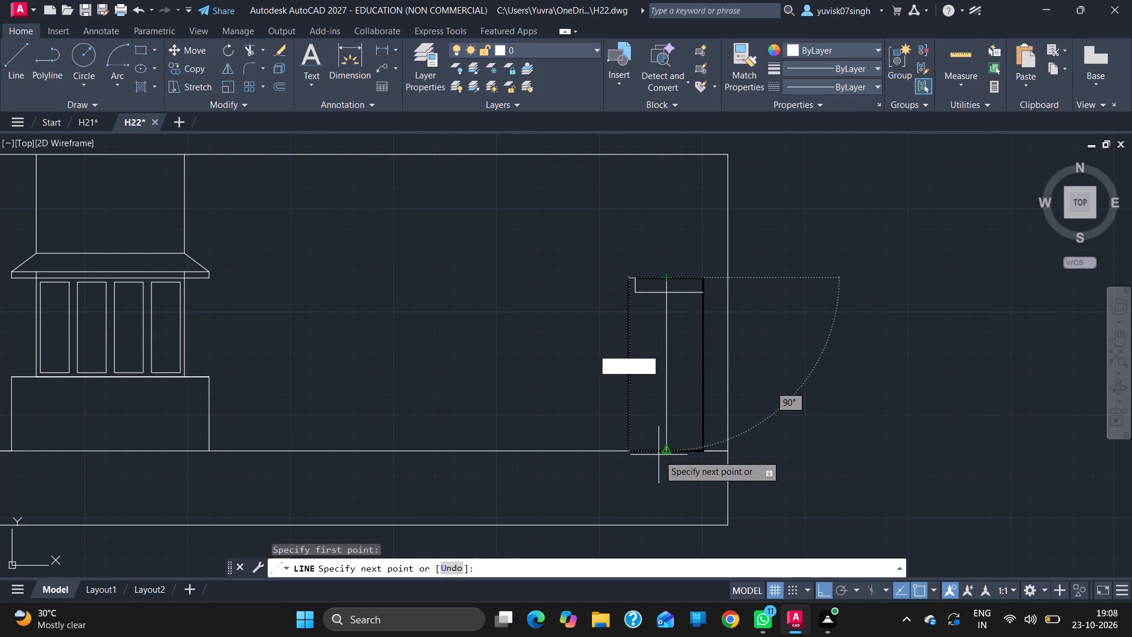
{"action": "left_click_drag", "start_coordinate": [659, 455], "coordinate": [666, 452]}
{"action": "left_click", "coordinate": [666, 452]}
{"action": "key", "text": "Escape"}
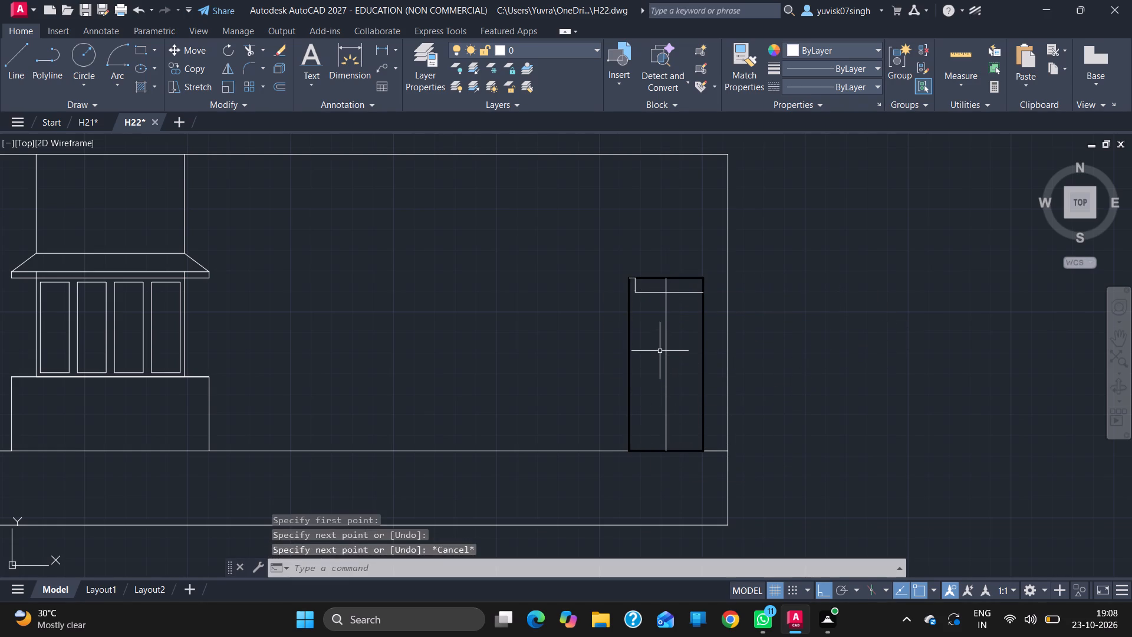
Delete the horizontal inner line and the short vertical line near the door's top.
{"action": "left_click", "coordinate": [651, 293]}
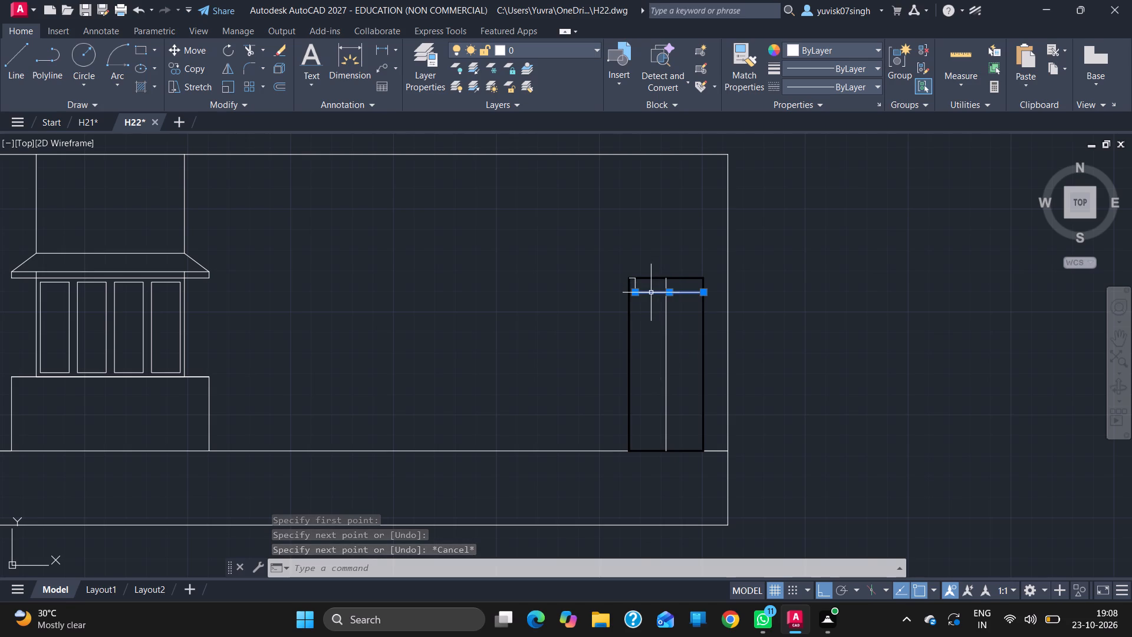
{"action": "key", "text": "Delete"}
{"action": "left_click", "coordinate": [636, 287]}
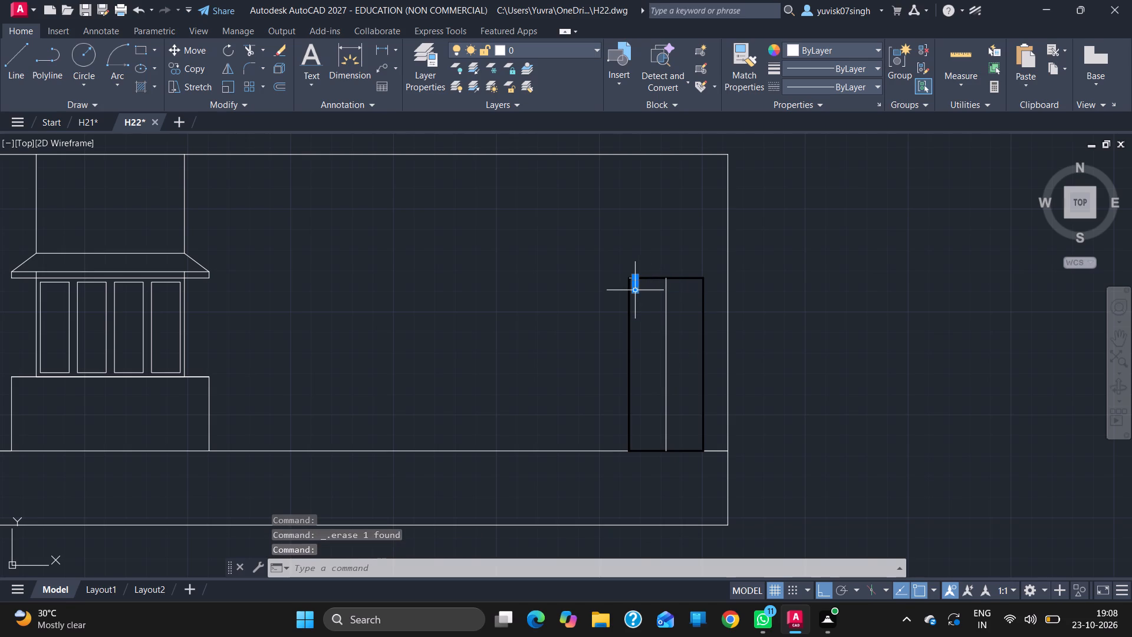
{"action": "key", "text": "Delete"}
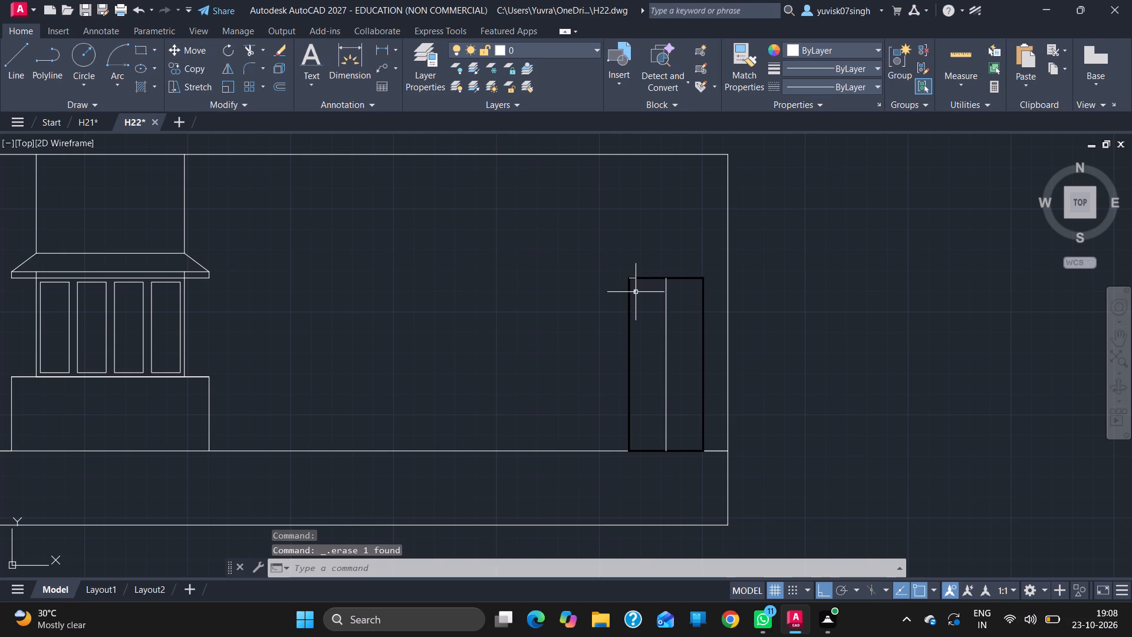
{"action": "left_click", "coordinate": [636, 292]}
{"action": "key", "text": "Delete"}
Offset the door's vertical centre line 3" to both sides.
{"action": "key", "text": "o"}
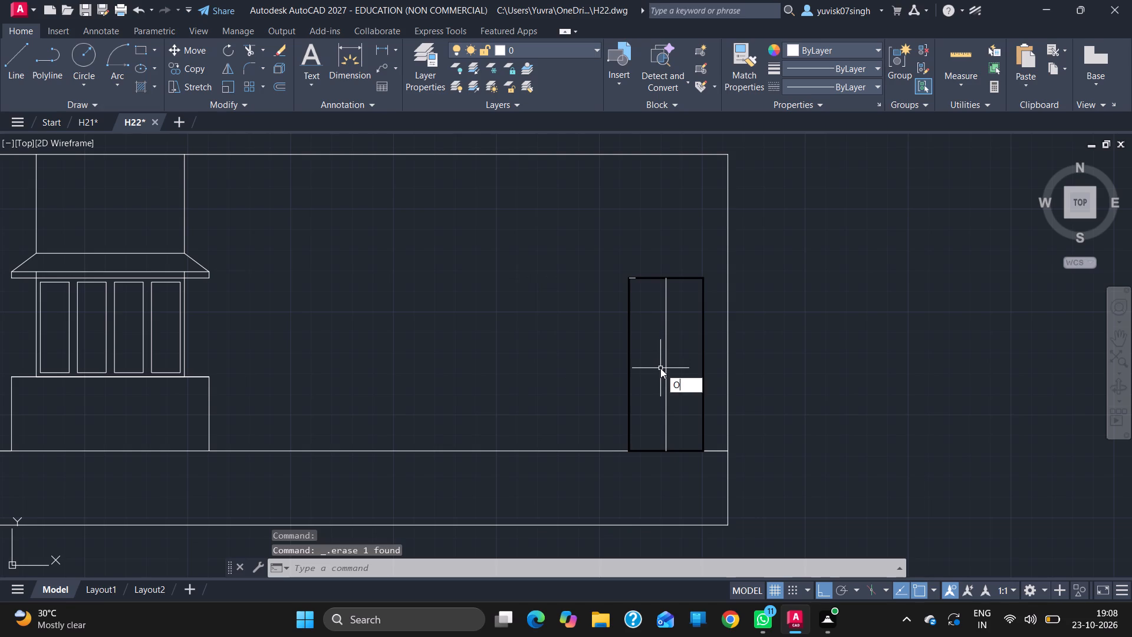
{"action": "key", "text": "Return"}
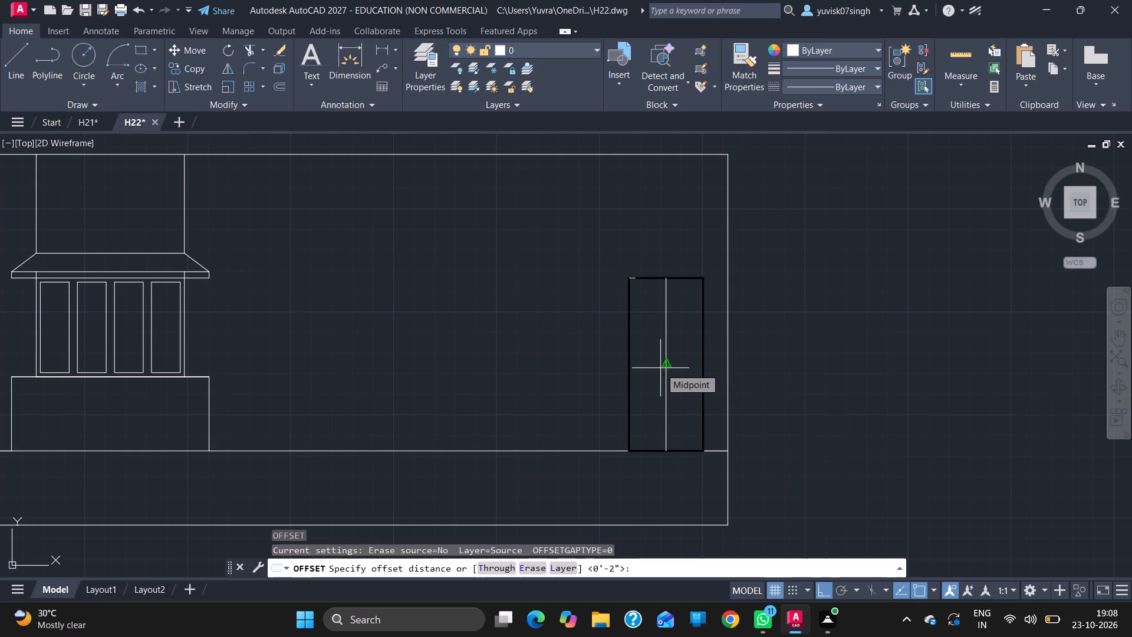
{"action": "key", "text": "3"}
{"action": "key", "text": "Return"}
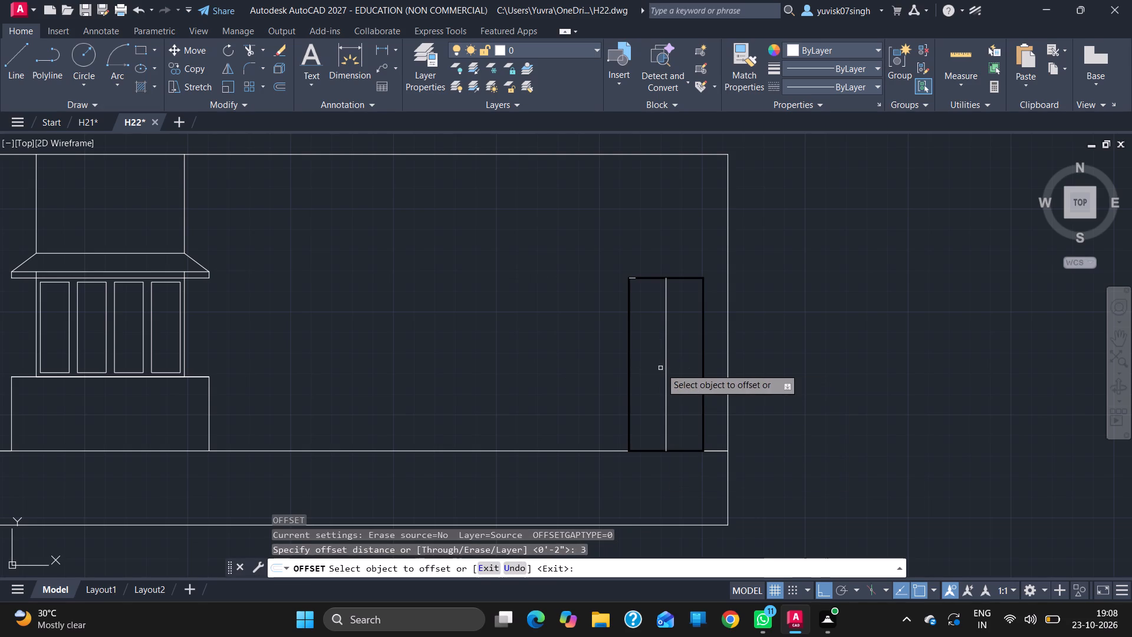
{"action": "left_click_drag", "start_coordinate": [667, 369], "coordinate": [641, 372]}
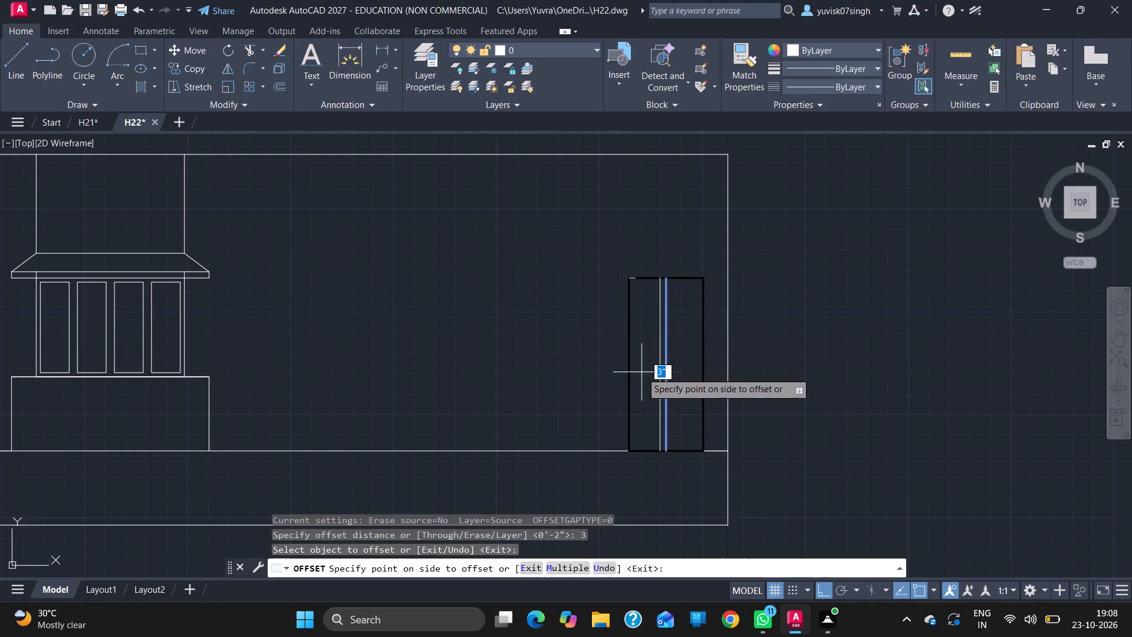
{"action": "left_click", "coordinate": [641, 372]}
{"action": "left_click_drag", "start_coordinate": [666, 367], "coordinate": [687, 361]}
{"action": "left_click", "coordinate": [687, 361]}
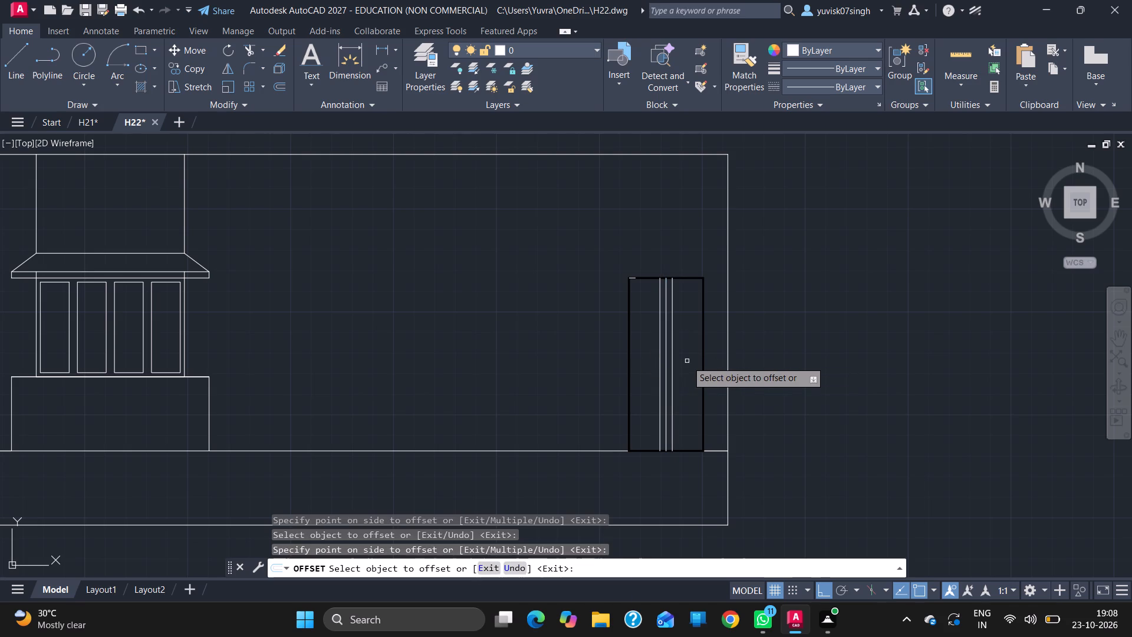
Draw the inner panel outline from the short top line's inner end: 1' down, 2'6" right, 5' down, 2'6" left, and back up to its upper left corner.
{"action": "left_click", "coordinate": [15, 62]}
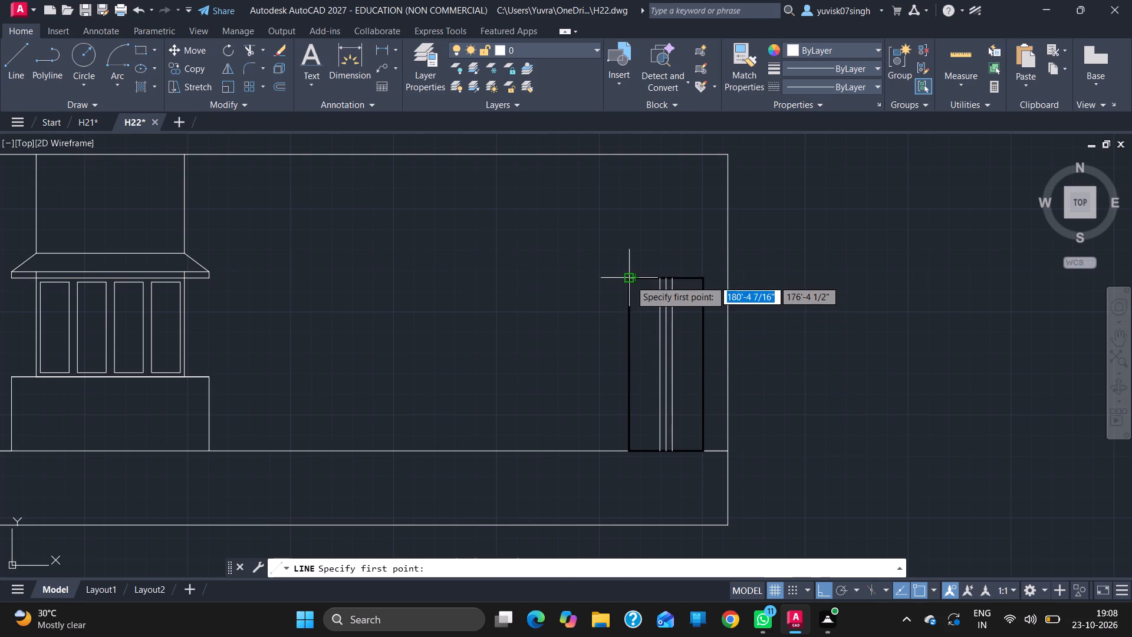
{"action": "scroll", "coordinate": [639, 277], "scroll_direction": "up", "scroll_amount": 1, "text": "ctrl"}
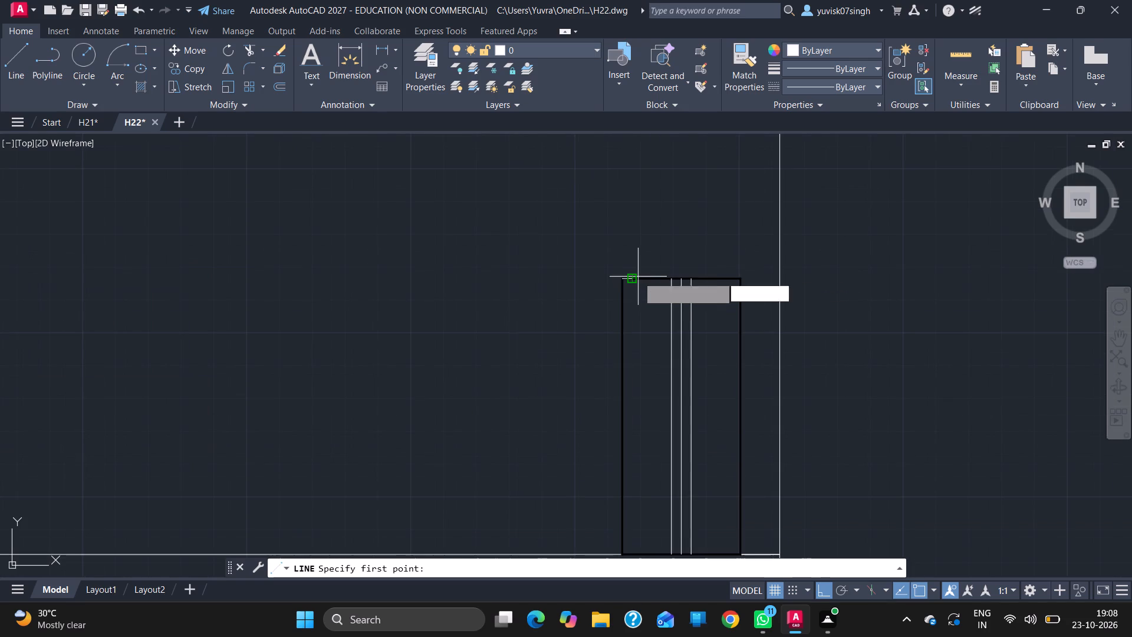
{"action": "left_click_drag", "start_coordinate": [635, 277], "coordinate": [641, 320]}
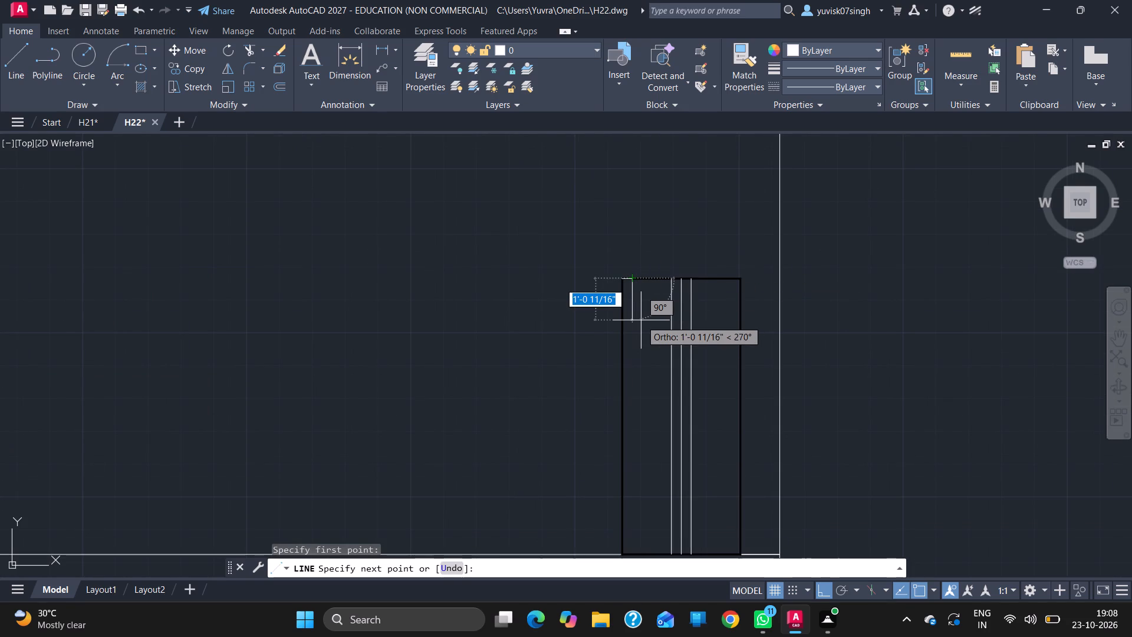
{"action": "type", "text": "1'"}
{"action": "key", "text": "Return"}
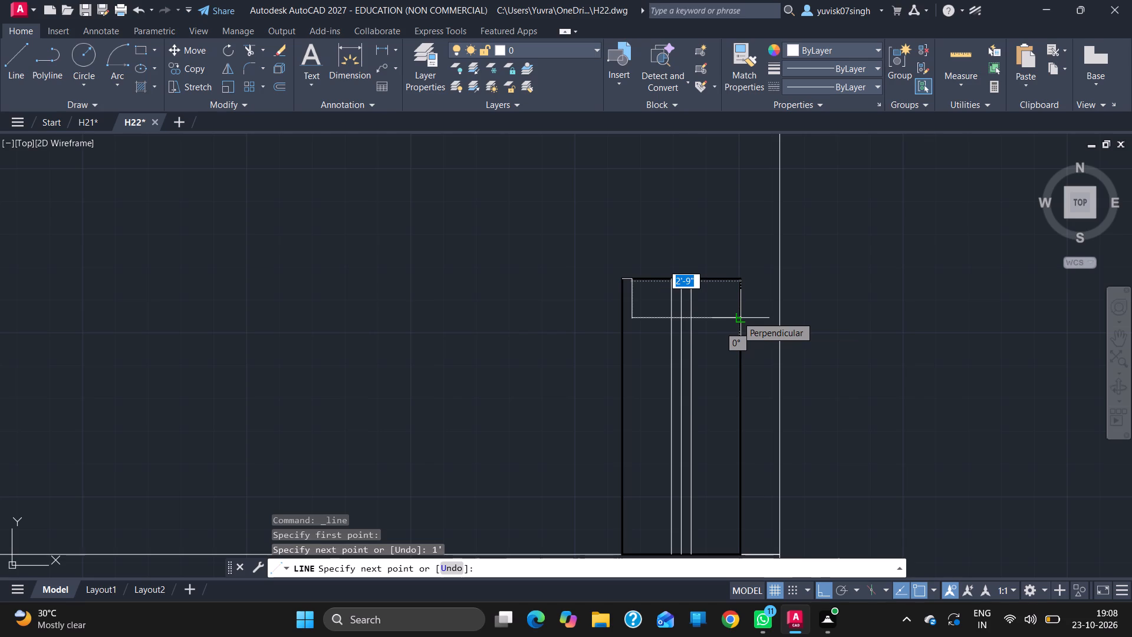
{"action": "type", "text": "2'6"}
{"action": "key", "text": "Return"}
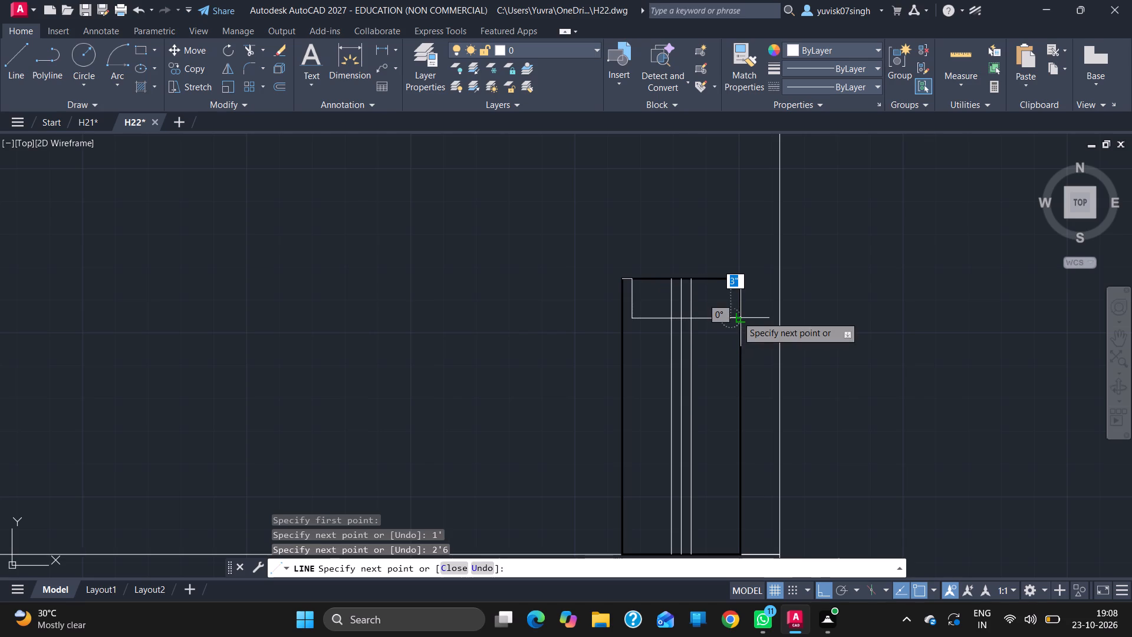
{"action": "scroll", "coordinate": [720, 388], "scroll_direction": "down", "scroll_amount": 2, "text": "ctrl"}
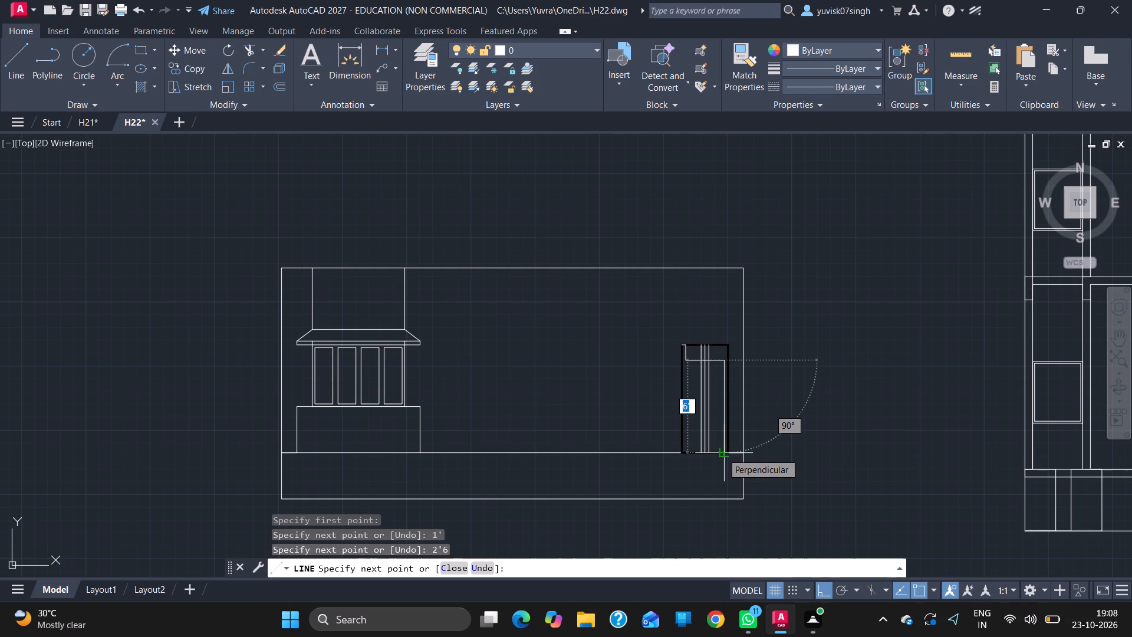
{"action": "type", "text": "5'"}
{"action": "key", "text": "Return"}
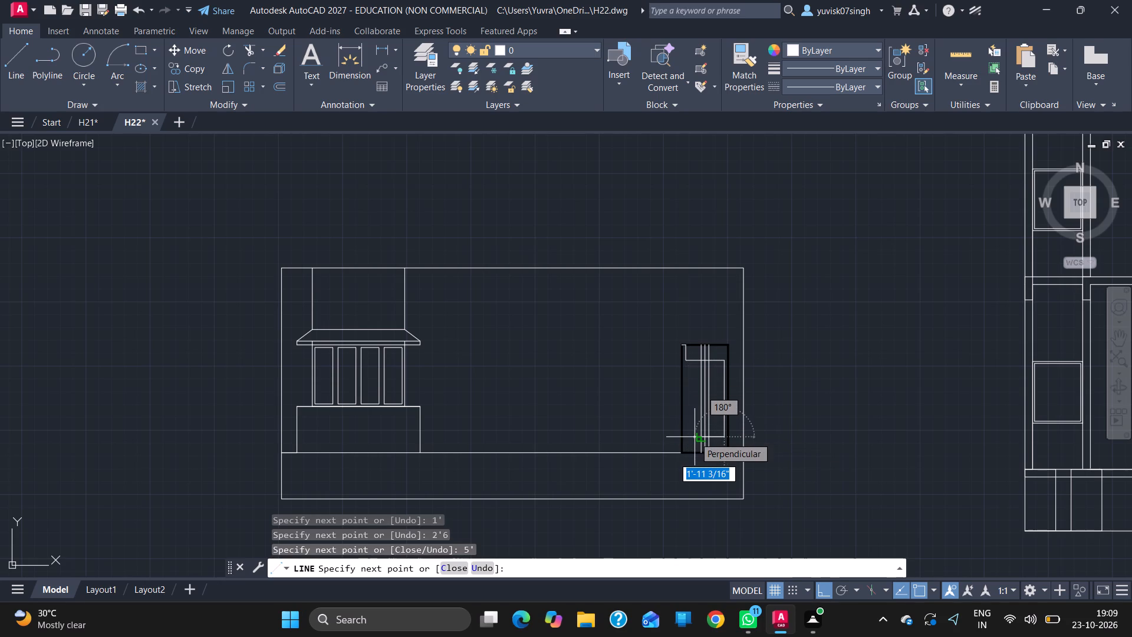
{"action": "type", "text": "2'6"}
{"action": "key", "text": "Return"}
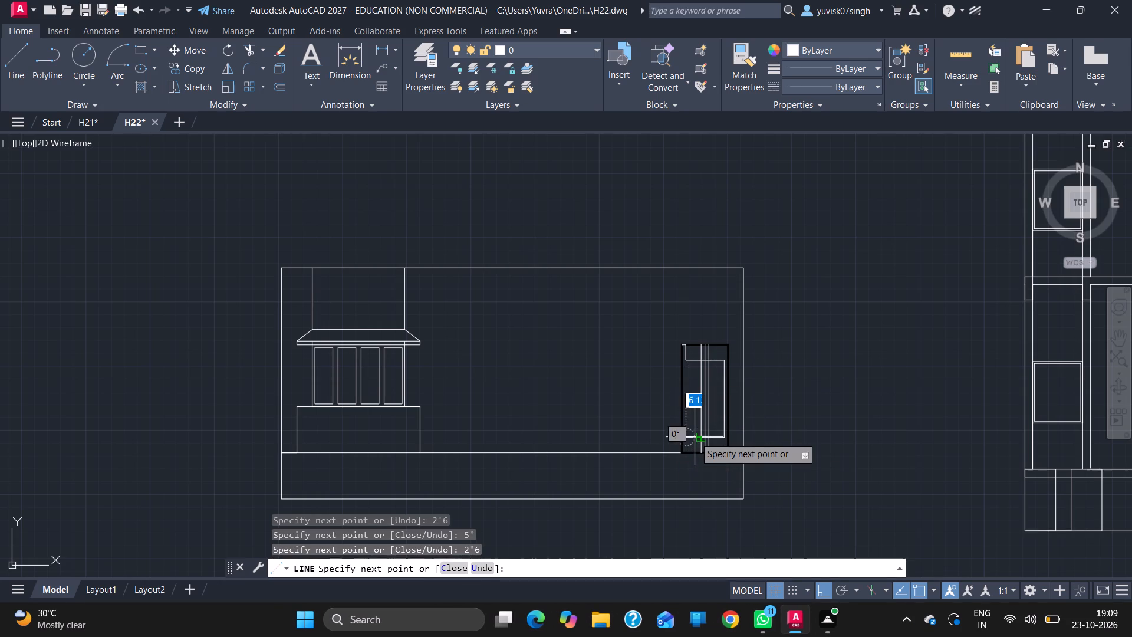
{"action": "left_click", "coordinate": [688, 361]}
{"action": "key", "text": "Escape"}
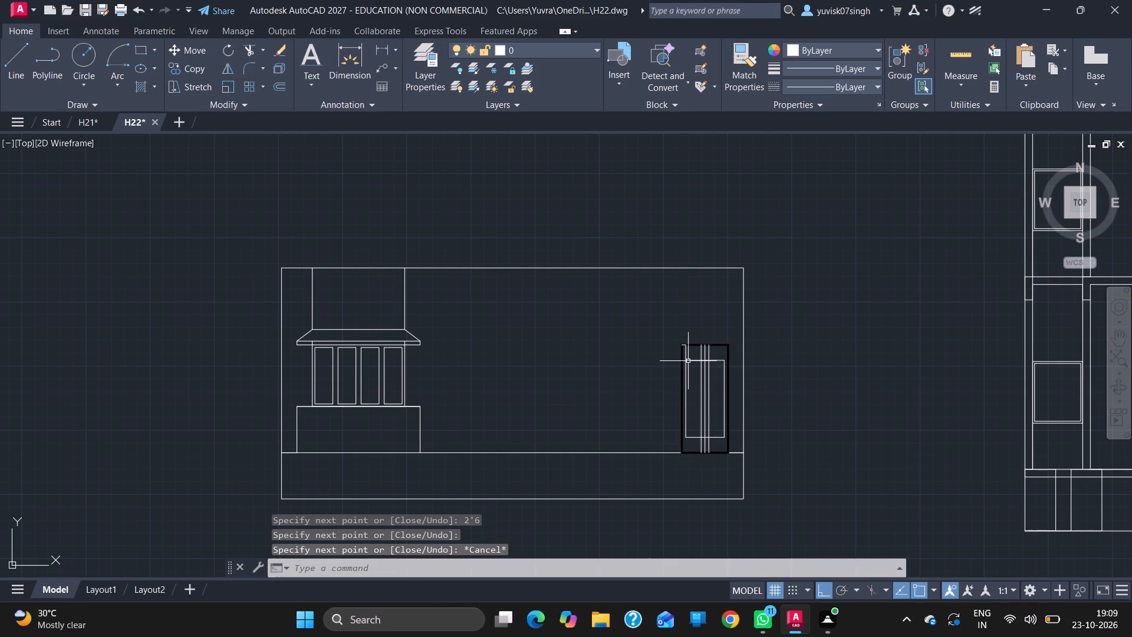
Trim the leftover lines above the inner panel outline, its top segment between the offset lines, and the centre line, separating two door panels.
{"action": "scroll", "coordinate": [794, 389], "scroll_direction": "up", "scroll_amount": 3, "text": "ctrl"}
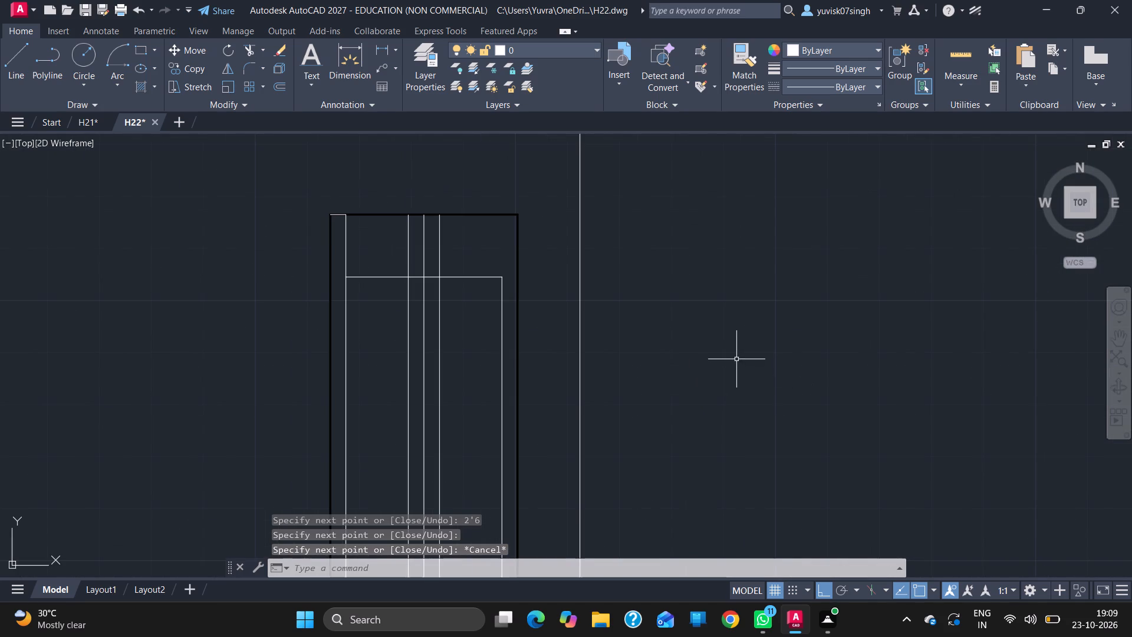
{"action": "type", "text": "TR"}
{"action": "key", "text": "Return"}
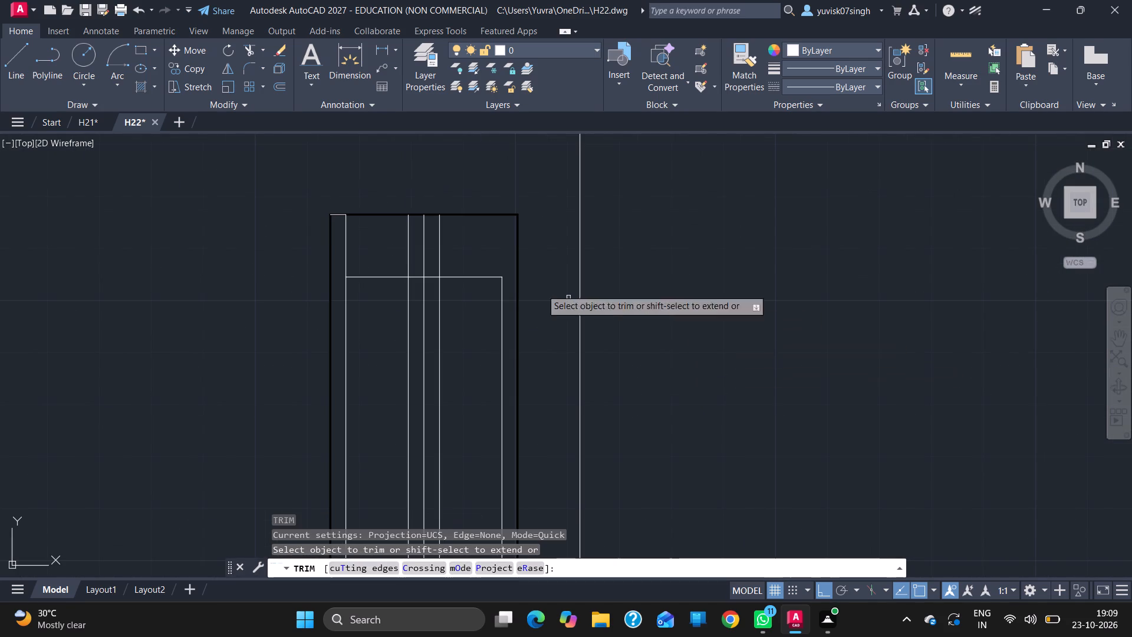
{"action": "left_click", "coordinate": [338, 216]}
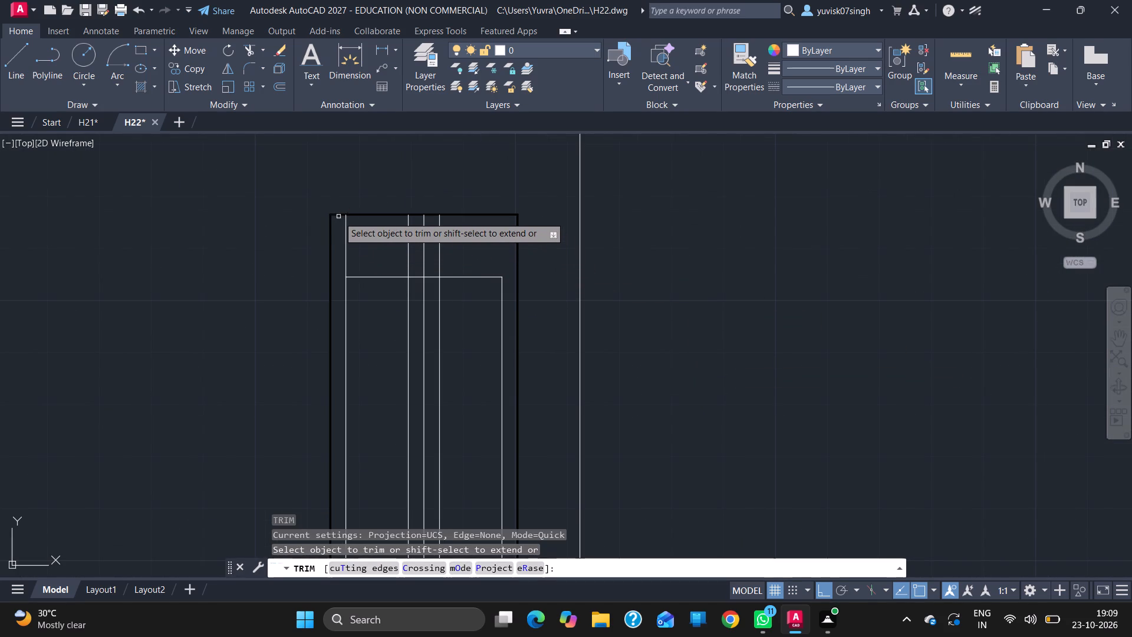
{"action": "left_click", "coordinate": [346, 225]}
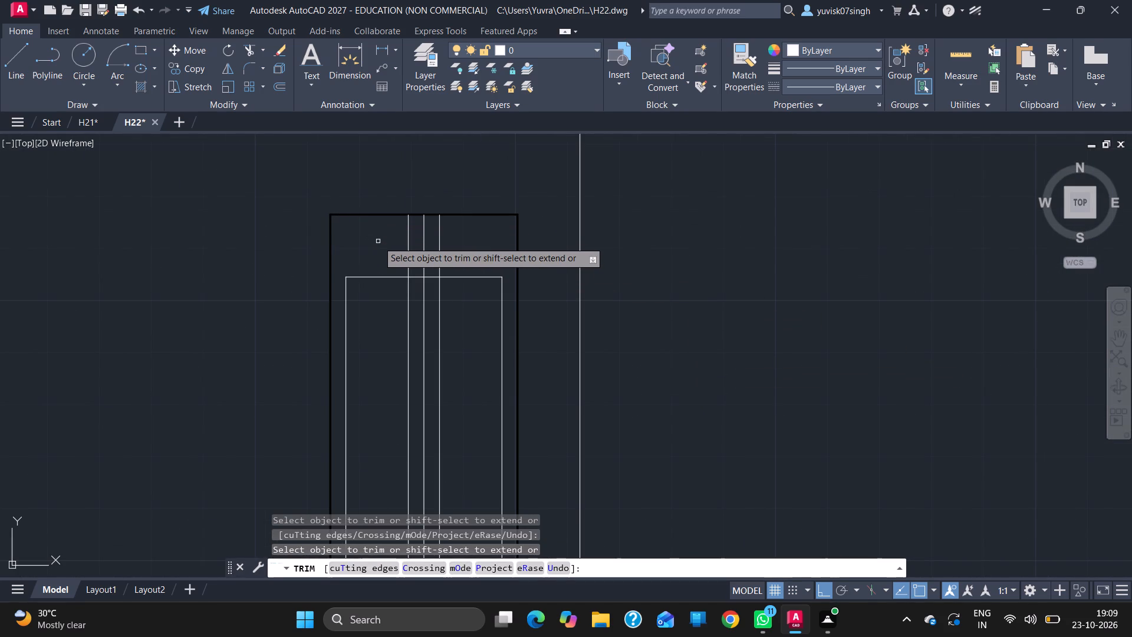
{"action": "left_click_drag", "start_coordinate": [378, 241], "coordinate": [446, 238]}
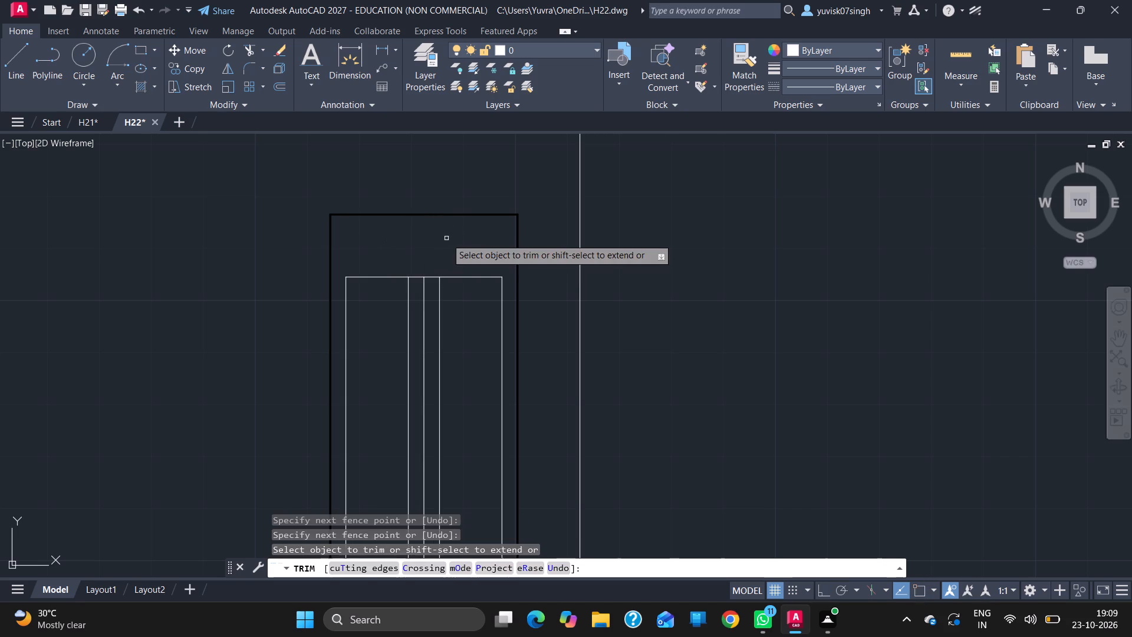
{"action": "left_click", "coordinate": [423, 278]}
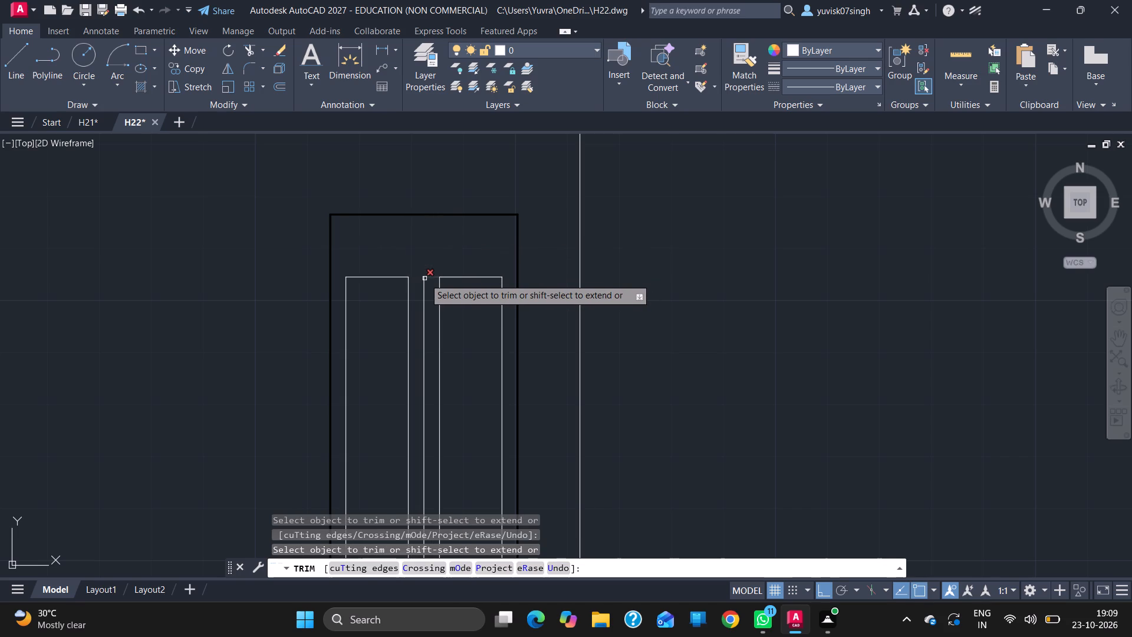
{"action": "left_click", "coordinate": [425, 278]}
{"action": "left_click_drag", "start_coordinate": [424, 287], "coordinate": [466, 234]}
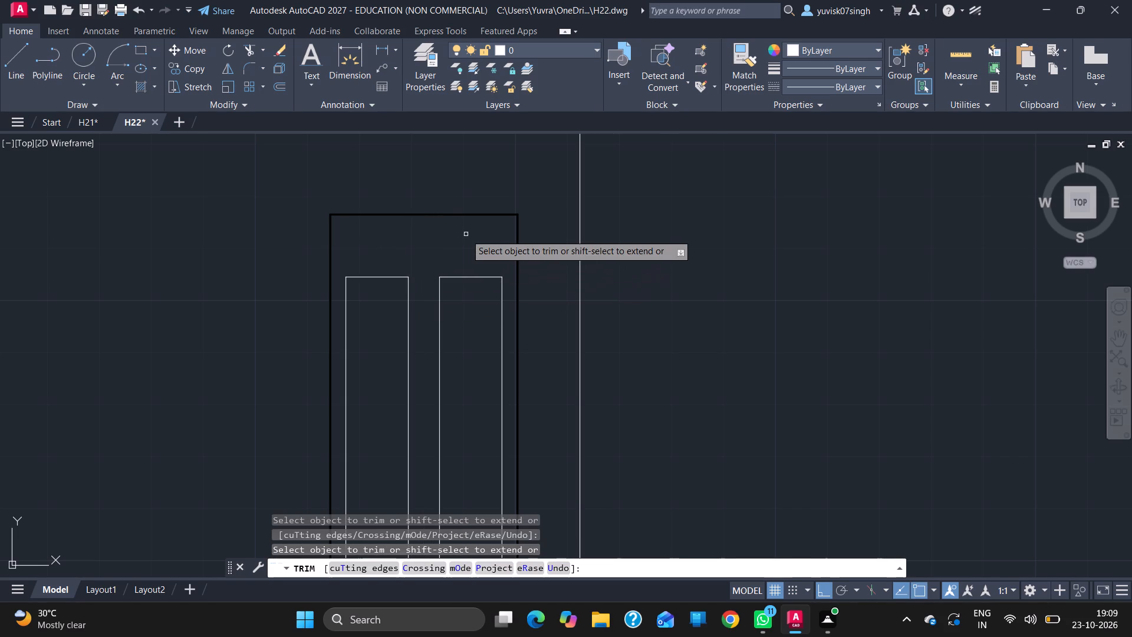
Trim the vertical line ends below the inner panels and the bottom segment joining the two panels.
{"action": "scroll", "coordinate": [466, 234], "scroll_direction": "down", "scroll_amount": 3, "text": "ctrl"}
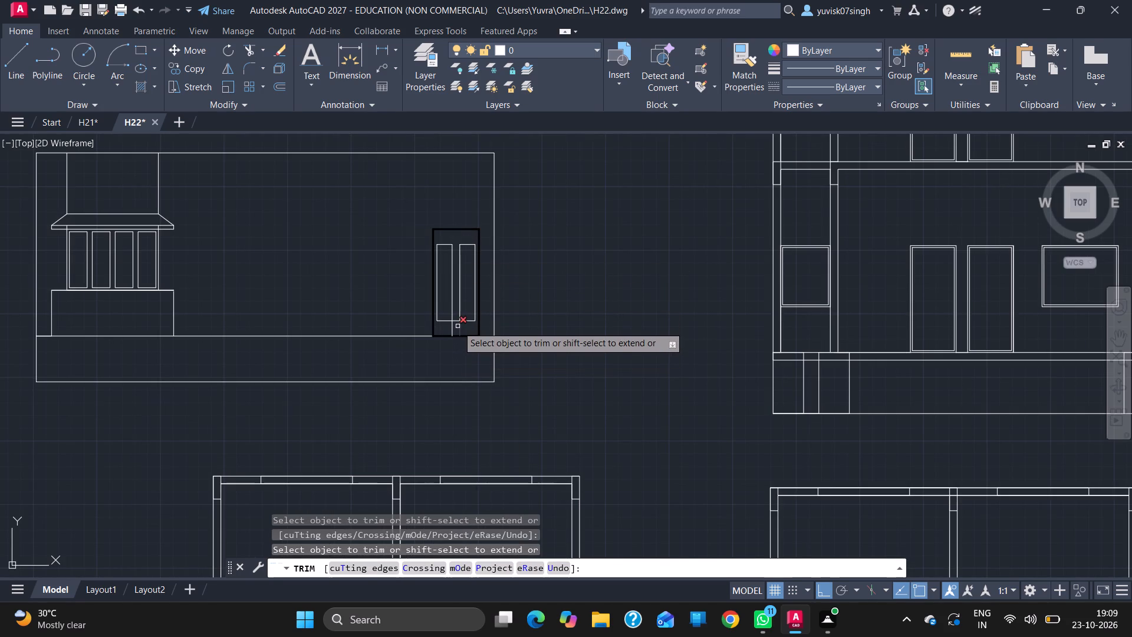
{"action": "scroll", "coordinate": [458, 326], "scroll_direction": "up", "scroll_amount": 2, "text": "ctrl"}
{"action": "left_click", "coordinate": [459, 326]}
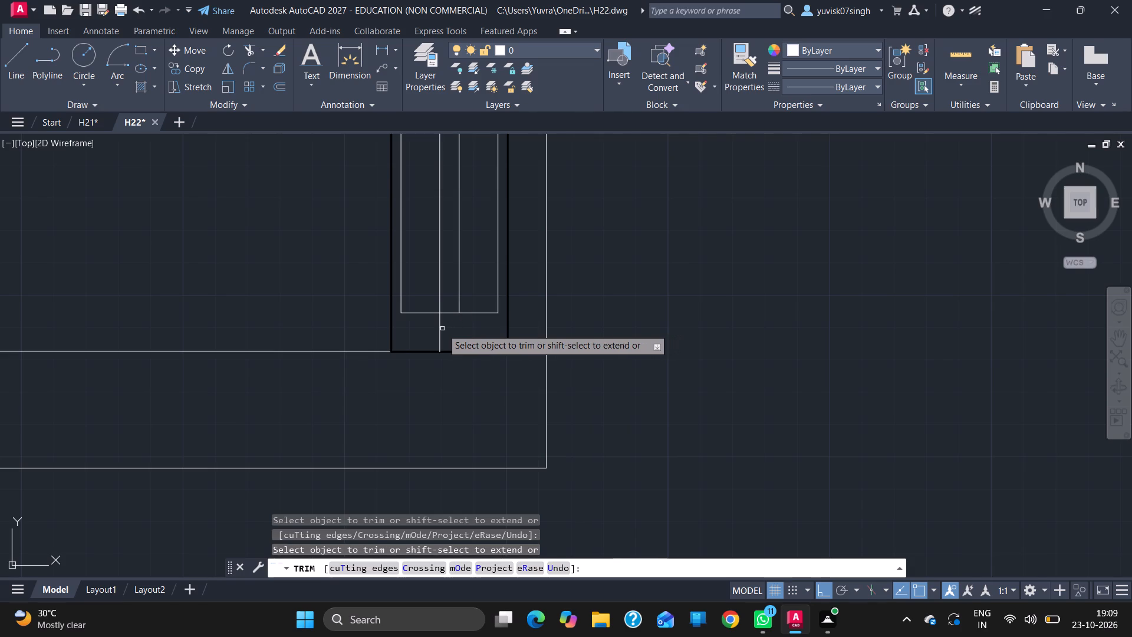
{"action": "left_click", "coordinate": [442, 329]}
{"action": "left_click_drag", "start_coordinate": [437, 328], "coordinate": [450, 313]}
{"action": "left_click", "coordinate": [450, 313]}
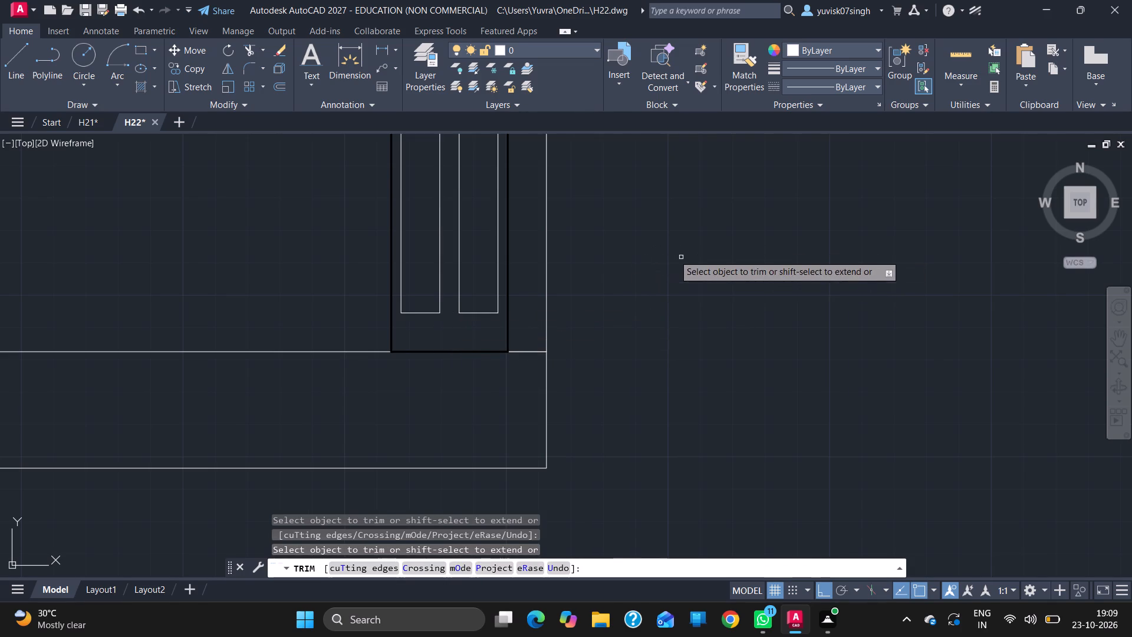
{"action": "scroll", "coordinate": [664, 280], "scroll_direction": "down", "scroll_amount": 2, "text": "ctrl"}
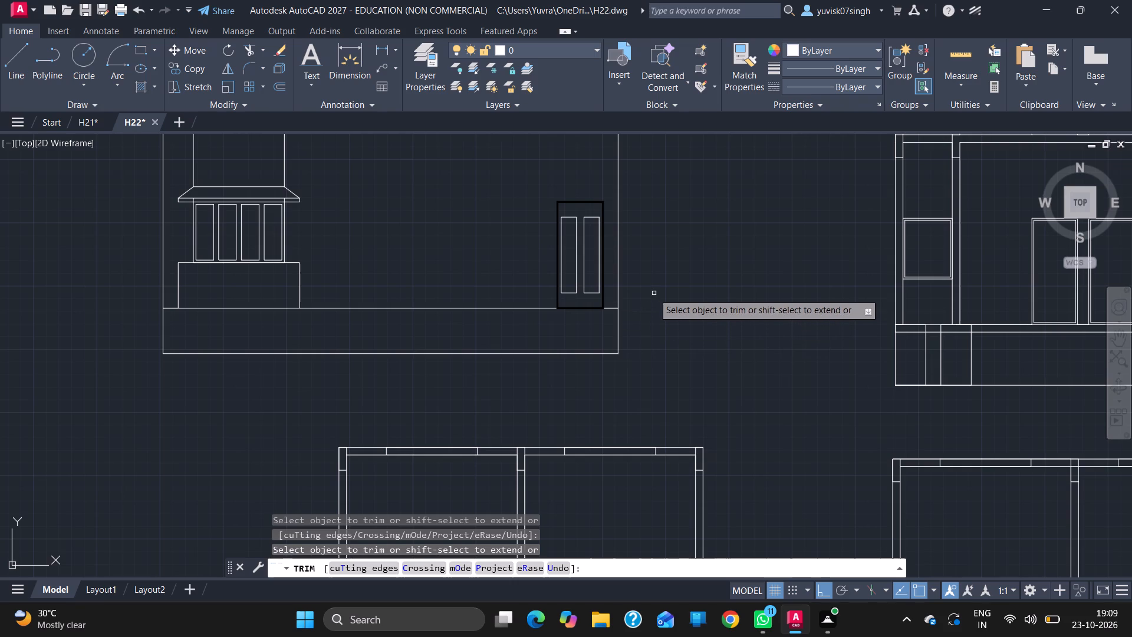
{"action": "key", "text": "Escape"}
Offset the facing inner edges of the two door panels 1" into the gap between them.
{"action": "key", "text": "o"}
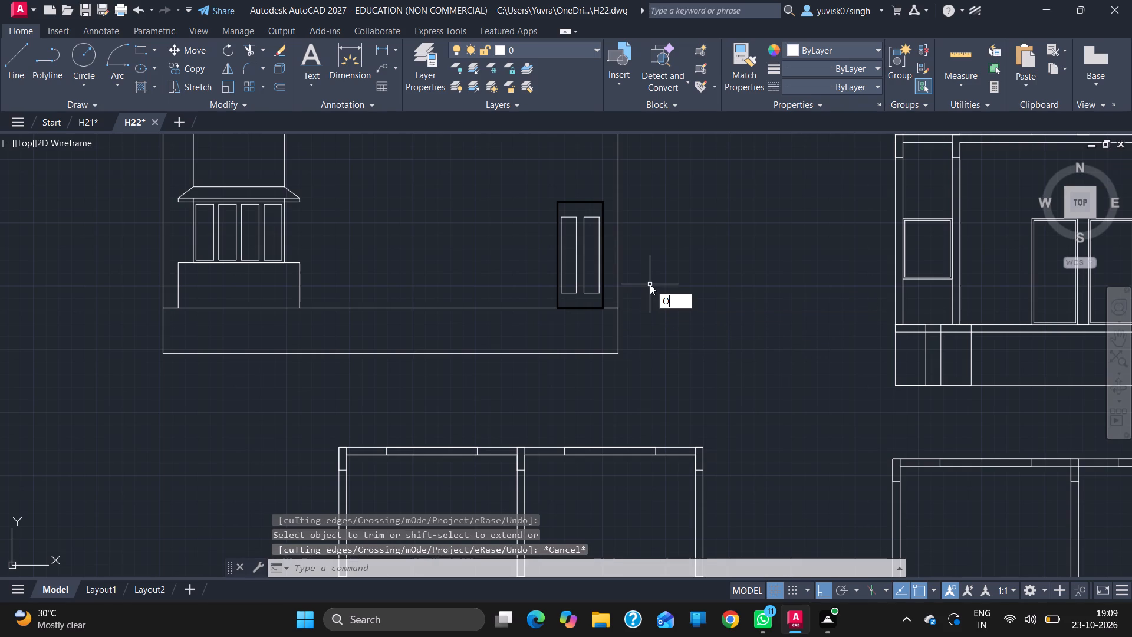
{"action": "key", "text": "Return"}
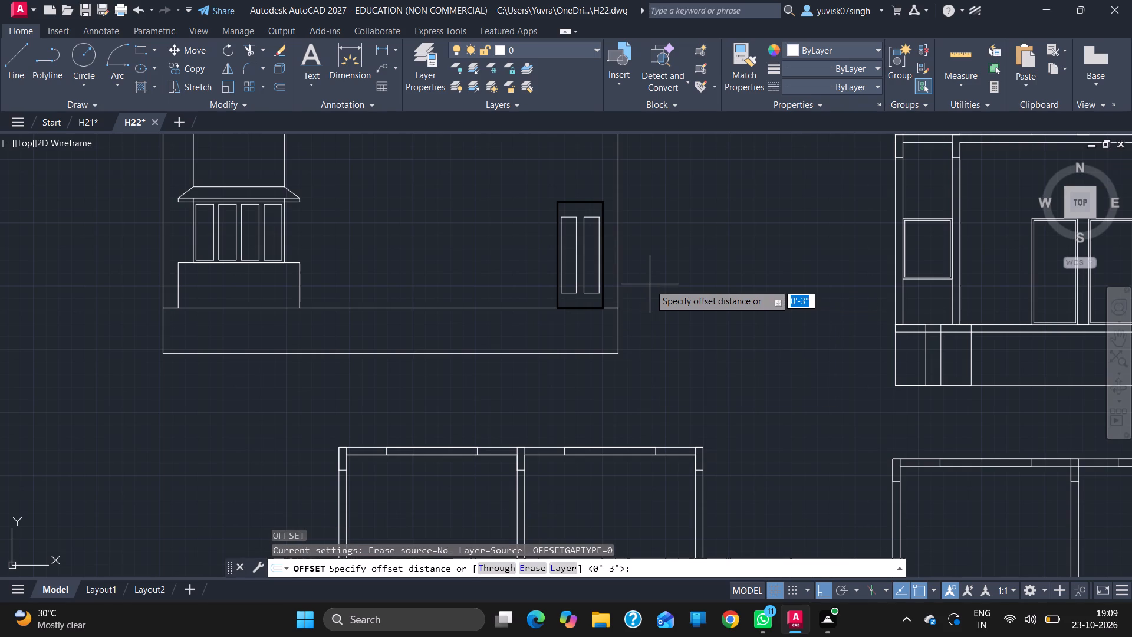
{"action": "key", "text": "1"}
{"action": "key", "text": "Return"}
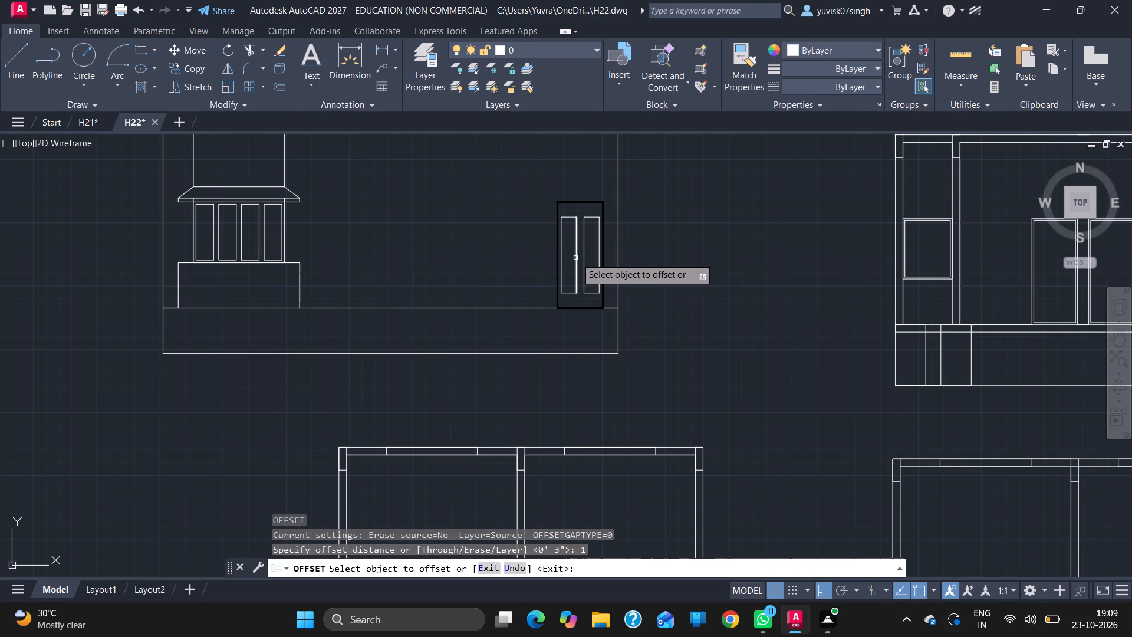
{"action": "left_click_drag", "start_coordinate": [576, 258], "coordinate": [587, 255]}
{"action": "left_click", "coordinate": [587, 255]}
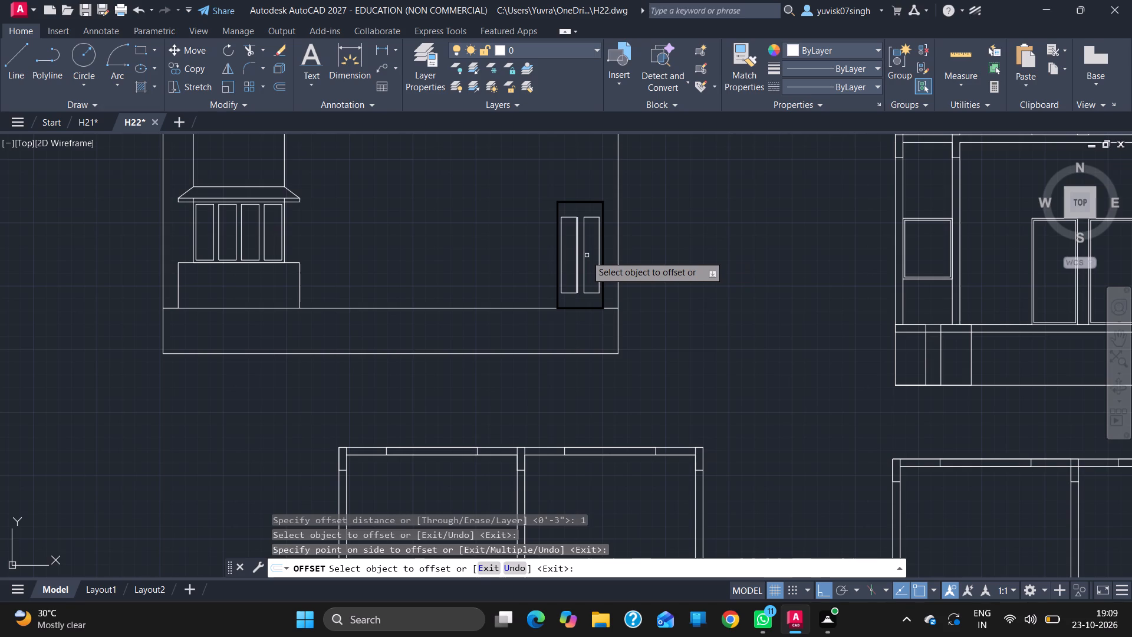
{"action": "left_click_drag", "start_coordinate": [584, 254], "coordinate": [563, 259]}
{"action": "left_click", "coordinate": [563, 259]}
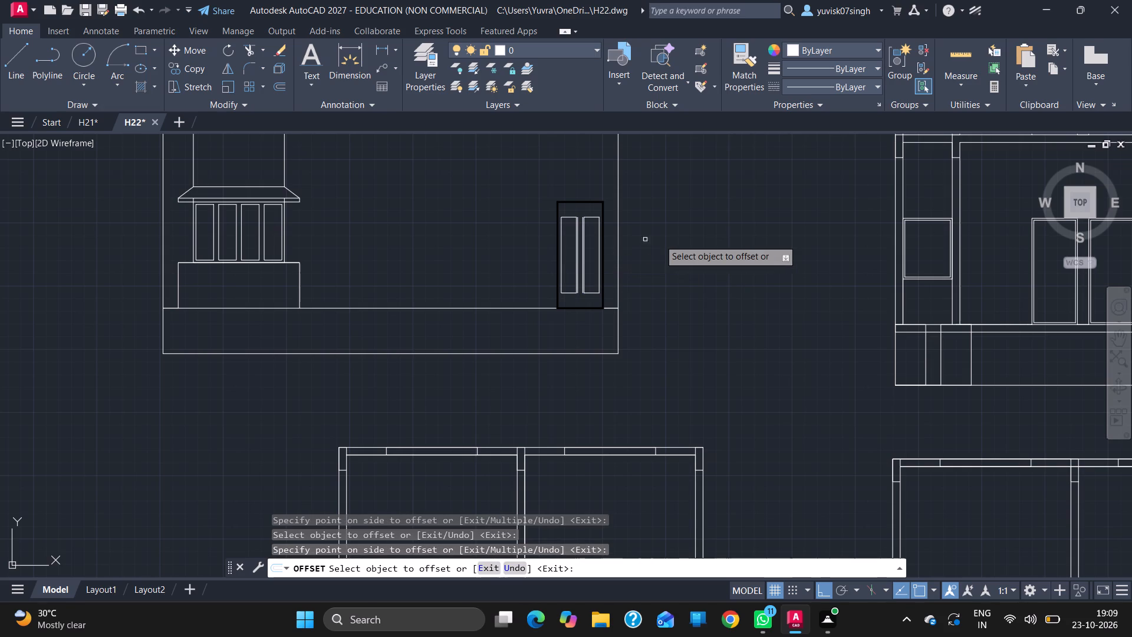
Draw a horizontal line across the gap between the two door panels, joining their top edges.
{"action": "scroll", "coordinate": [659, 239], "scroll_direction": "up", "scroll_amount": 2, "text": "ctrl"}
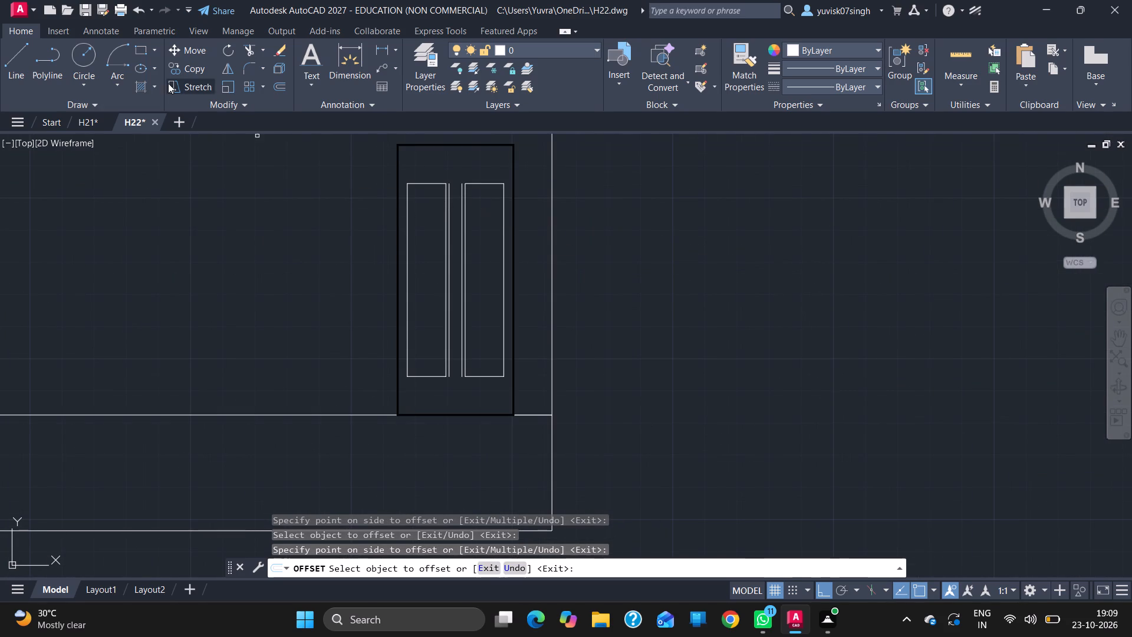
{"action": "left_click", "coordinate": [22, 68]}
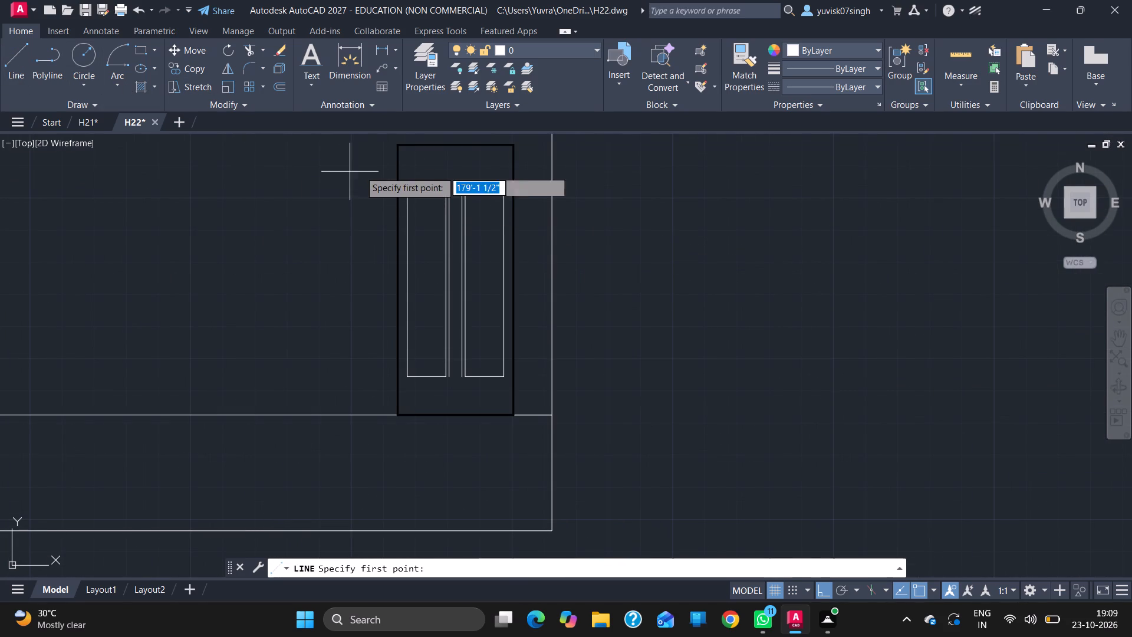
{"action": "left_click_drag", "start_coordinate": [446, 183], "coordinate": [453, 182]}
{"action": "left_click", "coordinate": [453, 182]}
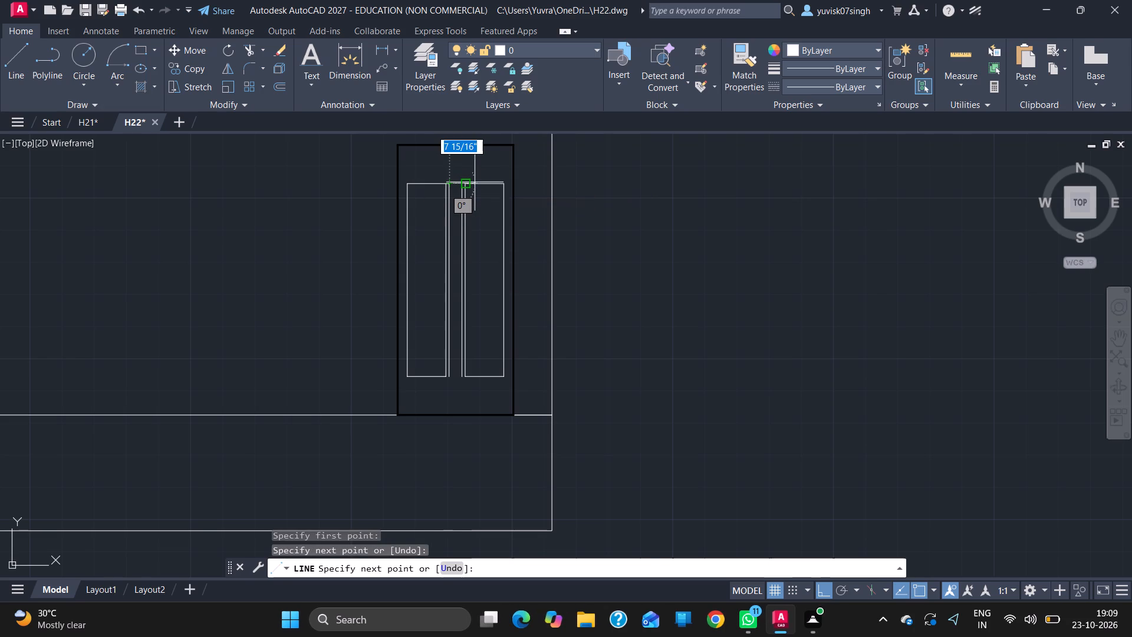
{"action": "left_click", "coordinate": [475, 182]}
{"action": "scroll", "coordinate": [475, 182], "scroll_direction": "up", "scroll_amount": 4, "text": "ctrl"}
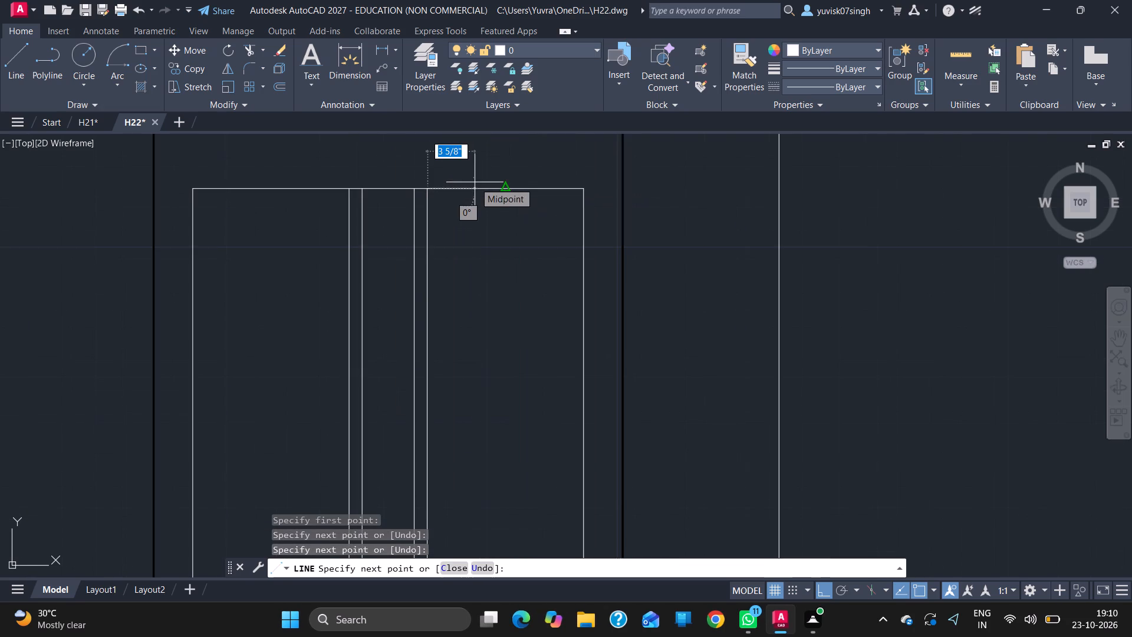
{"action": "key", "text": "Escape"}
Trim away both panels' original inner edges and the top segment between the new offset edges.
{"action": "type", "text": "TR"}
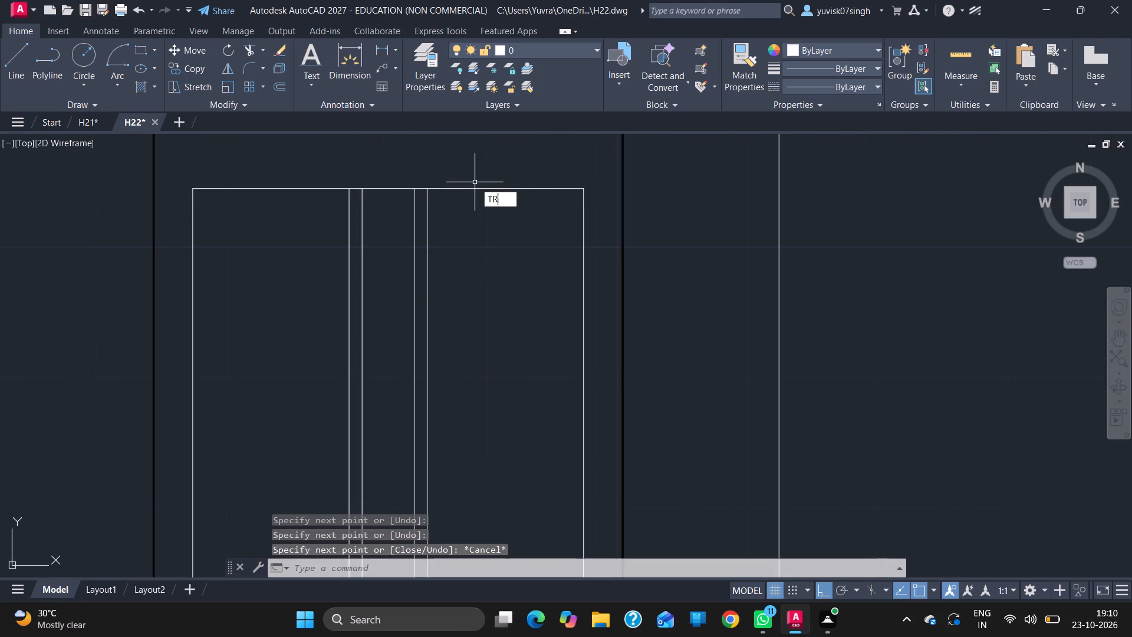
{"action": "key", "text": "Return"}
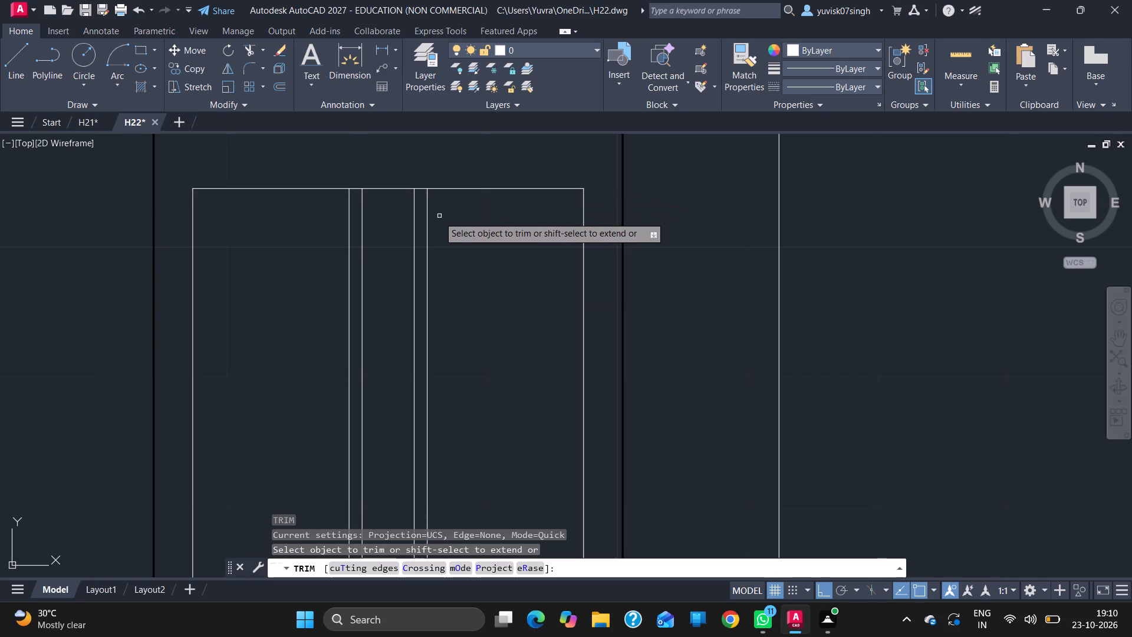
{"action": "left_click", "coordinate": [429, 214]}
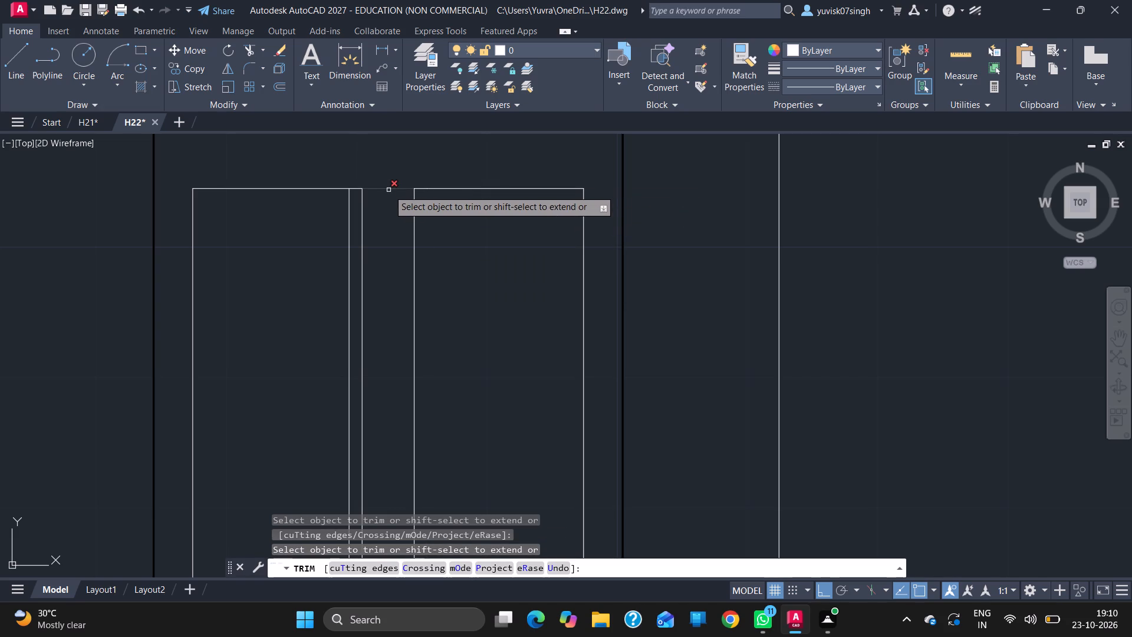
{"action": "left_click", "coordinate": [389, 190]}
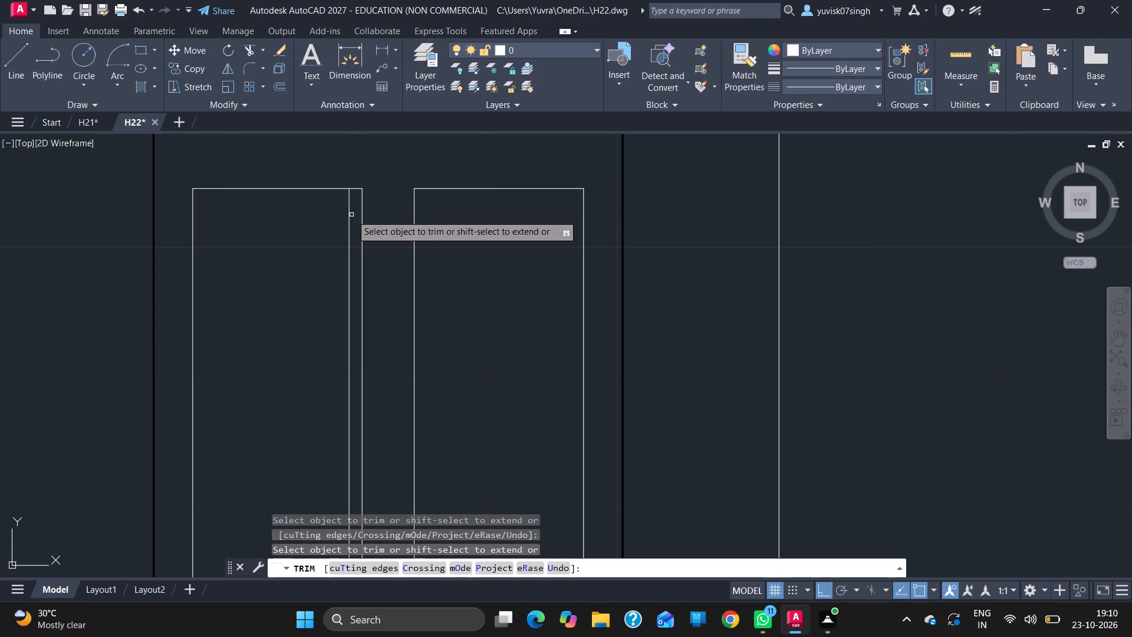
{"action": "left_click", "coordinate": [348, 212]}
{"action": "scroll", "coordinate": [484, 301], "scroll_direction": "down", "scroll_amount": 3, "text": "ctrl"}
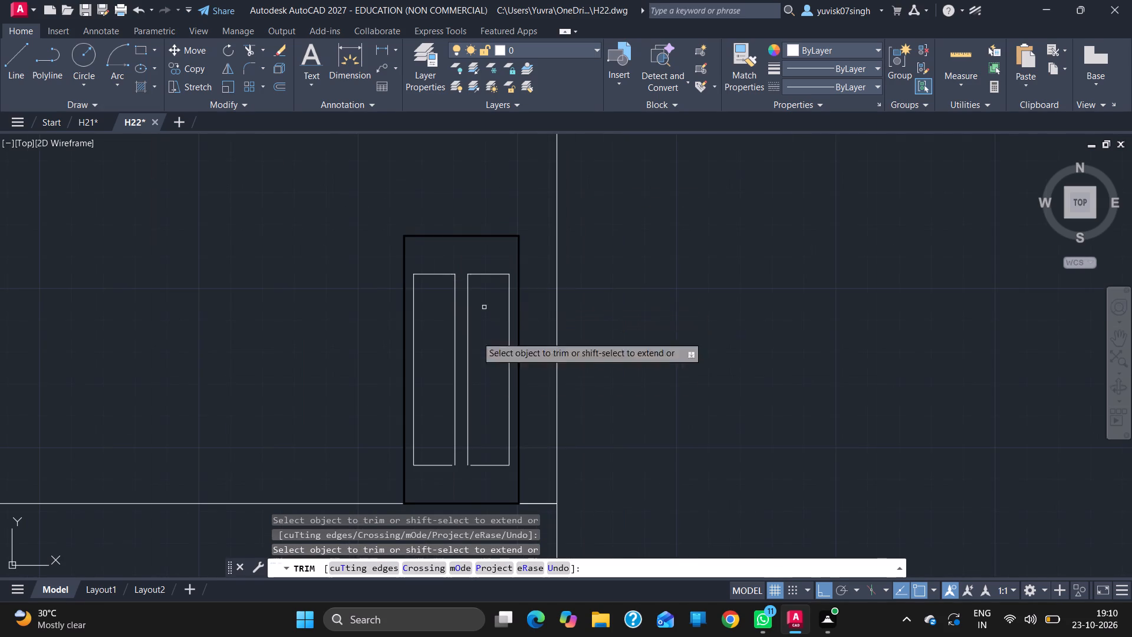
{"action": "scroll", "coordinate": [458, 485], "scroll_direction": "up", "scroll_amount": 1, "text": "ctrl"}
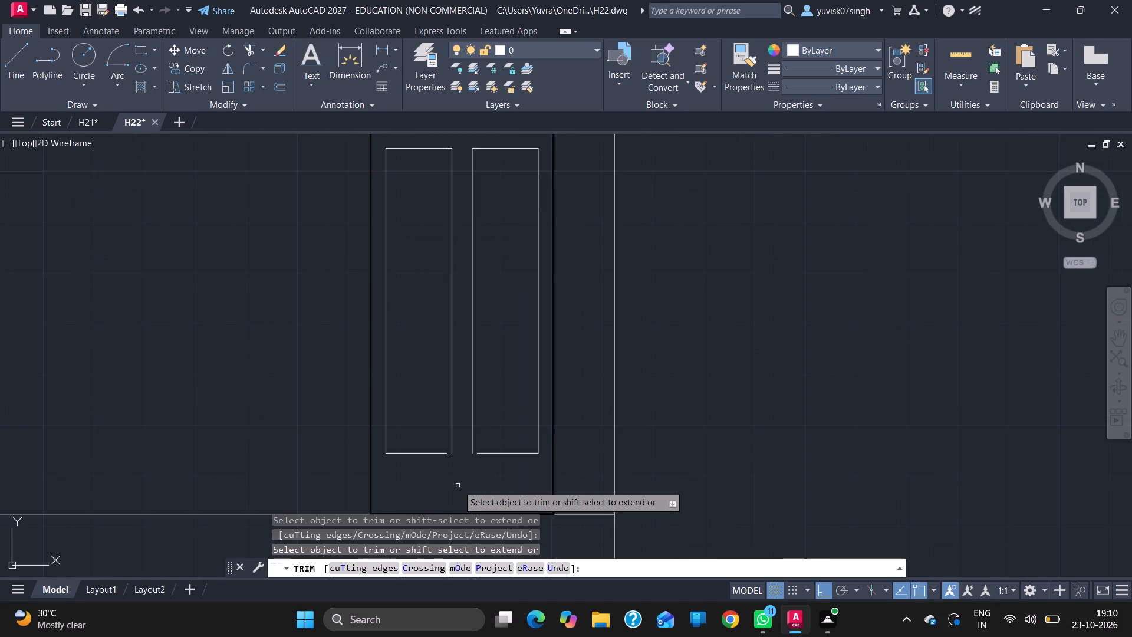
{"action": "key", "text": "Escape"}
Stretch the bottom lines of both door panels inward to meet their new inner vertical edges.
{"action": "left_click", "coordinate": [8, 90]}
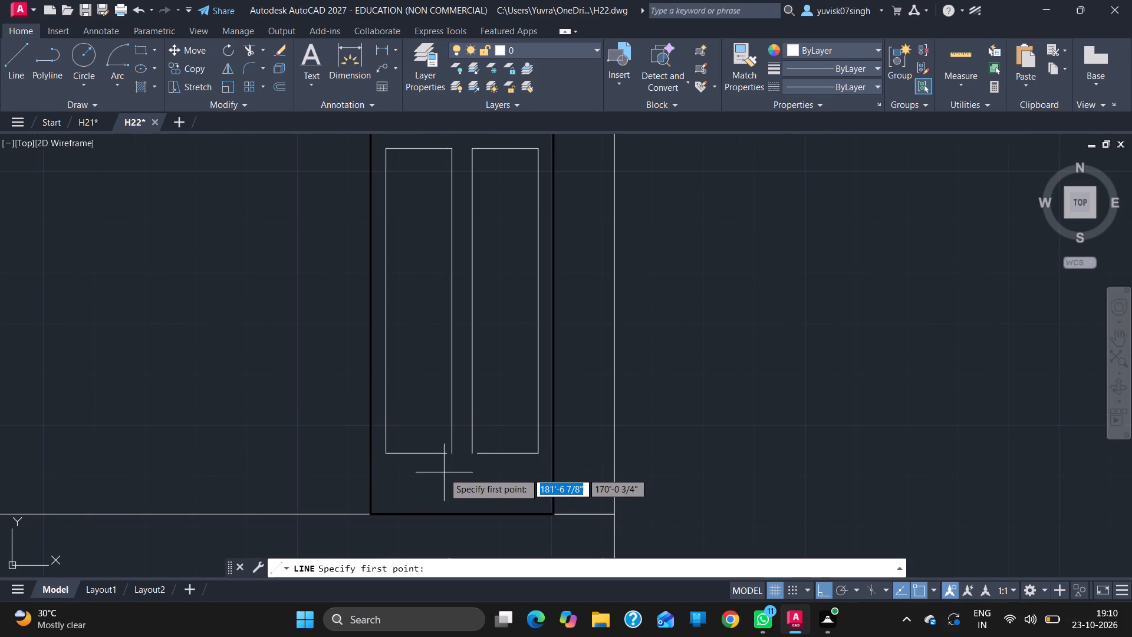
{"action": "key", "text": "Escape"}
{"action": "left_click", "coordinate": [443, 454]}
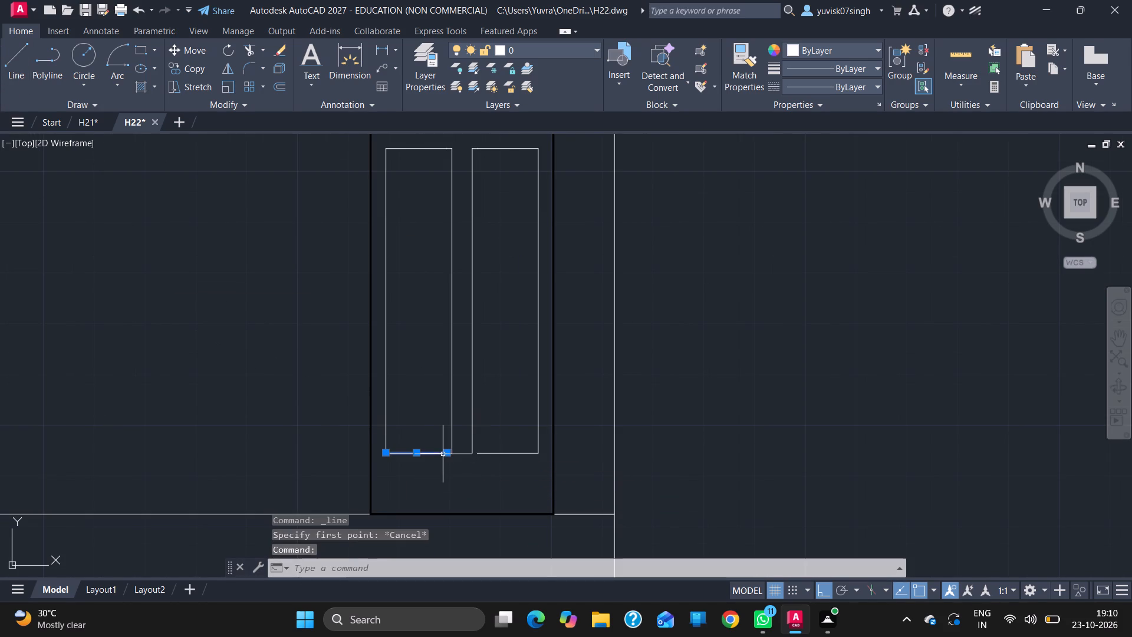
{"action": "left_click_drag", "start_coordinate": [446, 454], "coordinate": [452, 454]}
{"action": "left_click", "coordinate": [452, 454]}
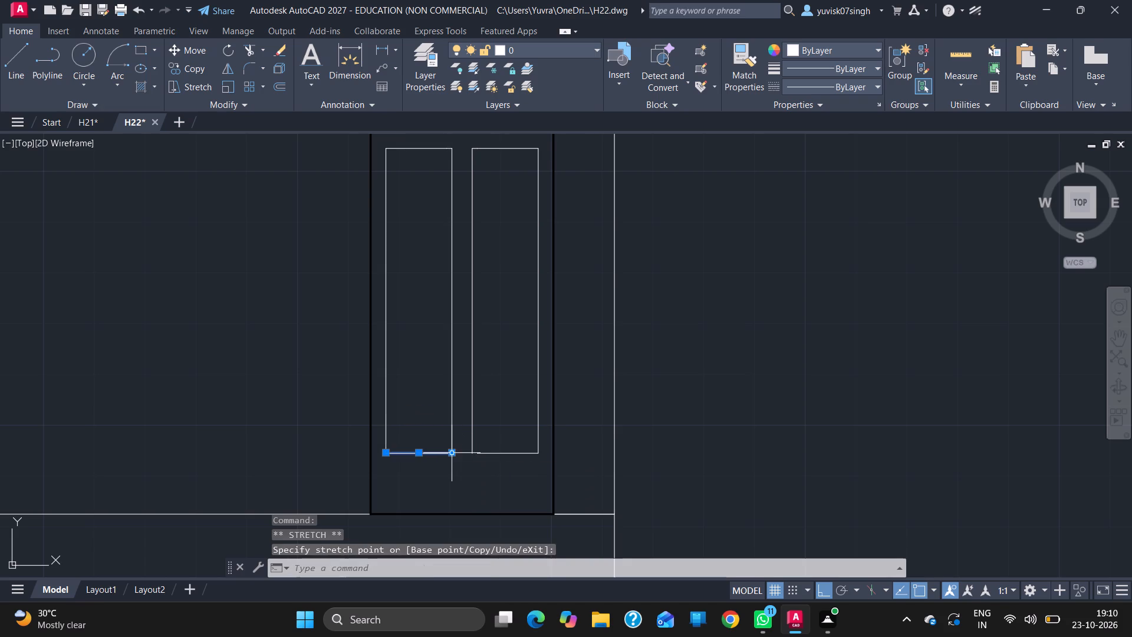
{"action": "left_click", "coordinate": [487, 454]}
{"action": "left_click_drag", "start_coordinate": [478, 454], "coordinate": [471, 454]}
{"action": "left_click", "coordinate": [471, 454]}
{"action": "key", "text": "Escape"}
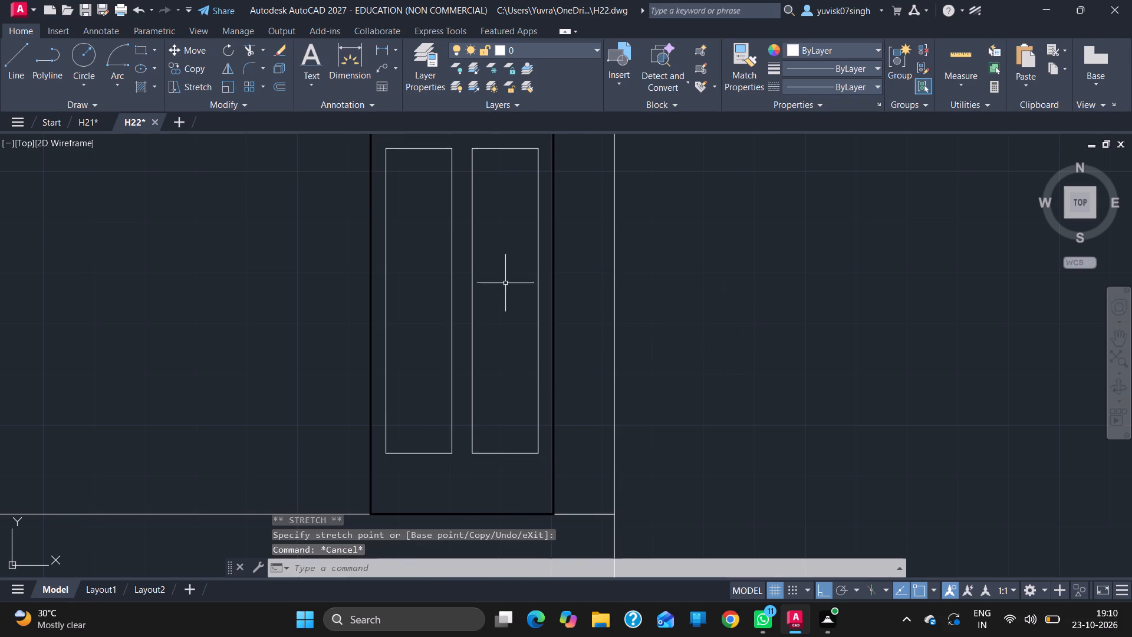
Draw a horizontal guide line at mid-height across both panels, from the left panel's outer edge to the right panel's outer edge.
{"action": "left_click", "coordinate": [18, 66]}
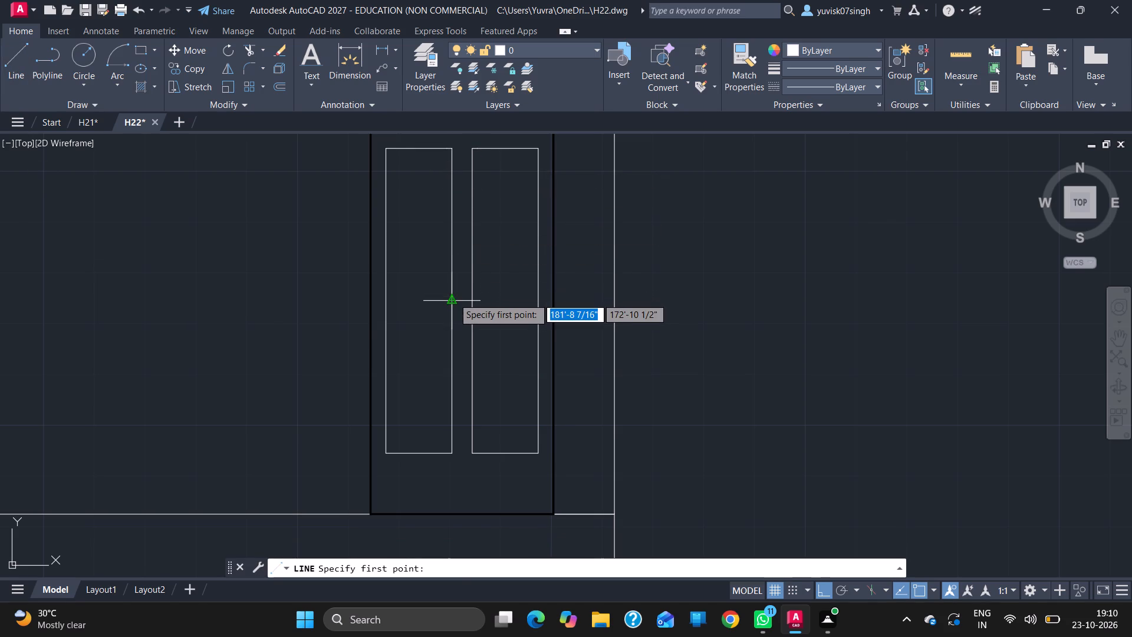
{"action": "left_click_drag", "start_coordinate": [453, 298], "coordinate": [387, 303]}
{"action": "left_click_drag", "start_coordinate": [387, 303], "coordinate": [539, 303]}
{"action": "left_click", "coordinate": [539, 303]}
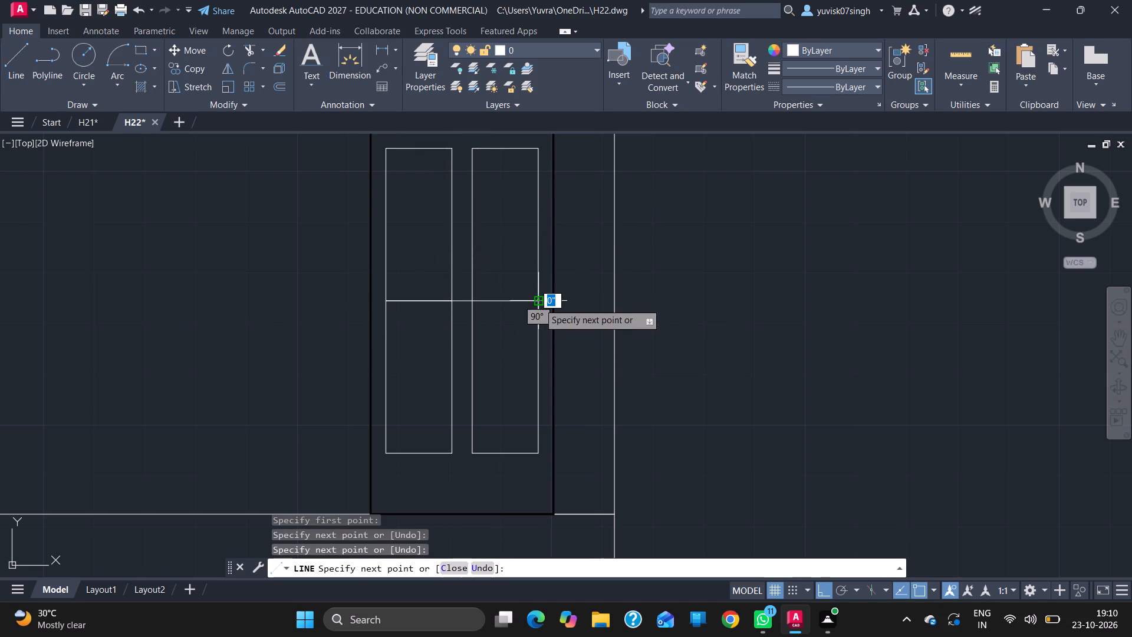
{"action": "key", "text": "Escape"}
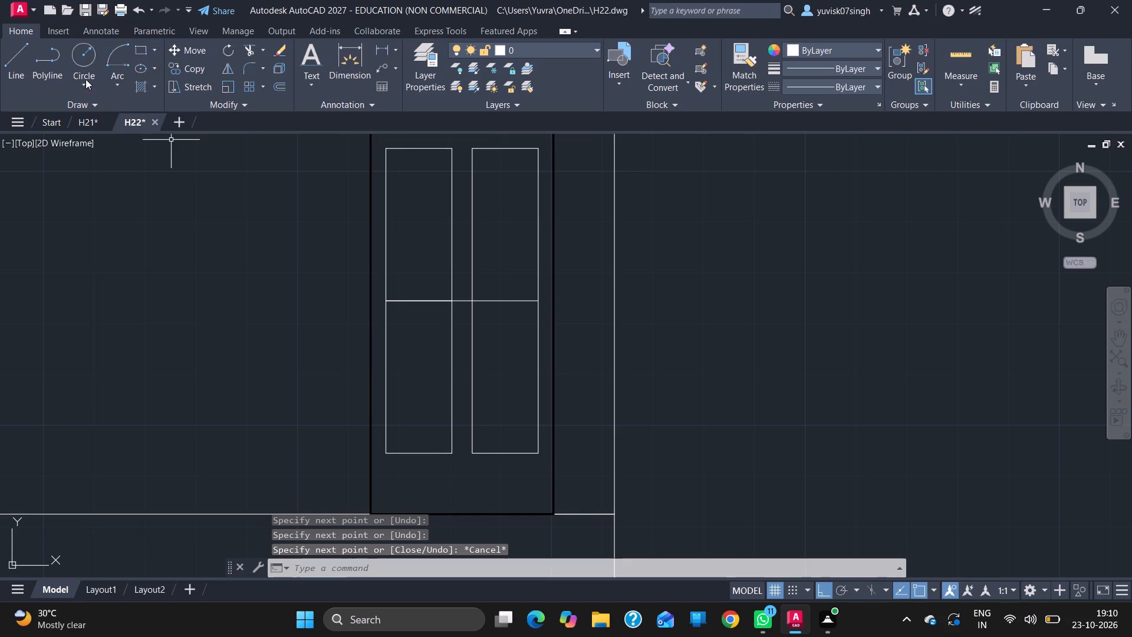
Draw a 2-Point circle whose diameter spans the guide line between the two panels' outer edges.
{"action": "left_click", "coordinate": [80, 86]}
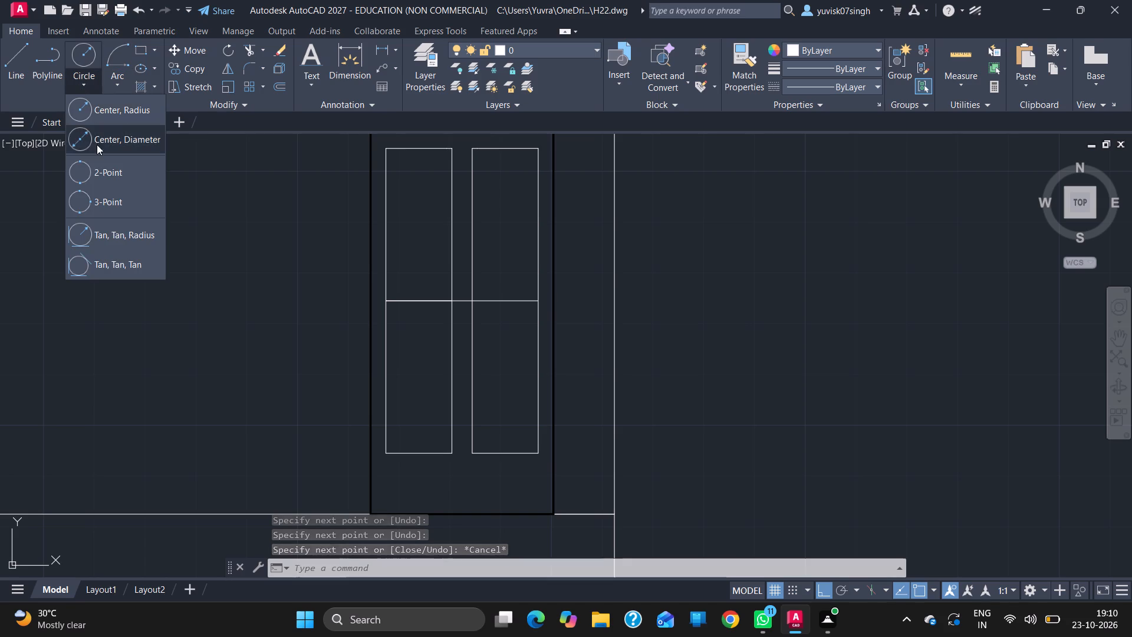
{"action": "left_click", "coordinate": [97, 163]}
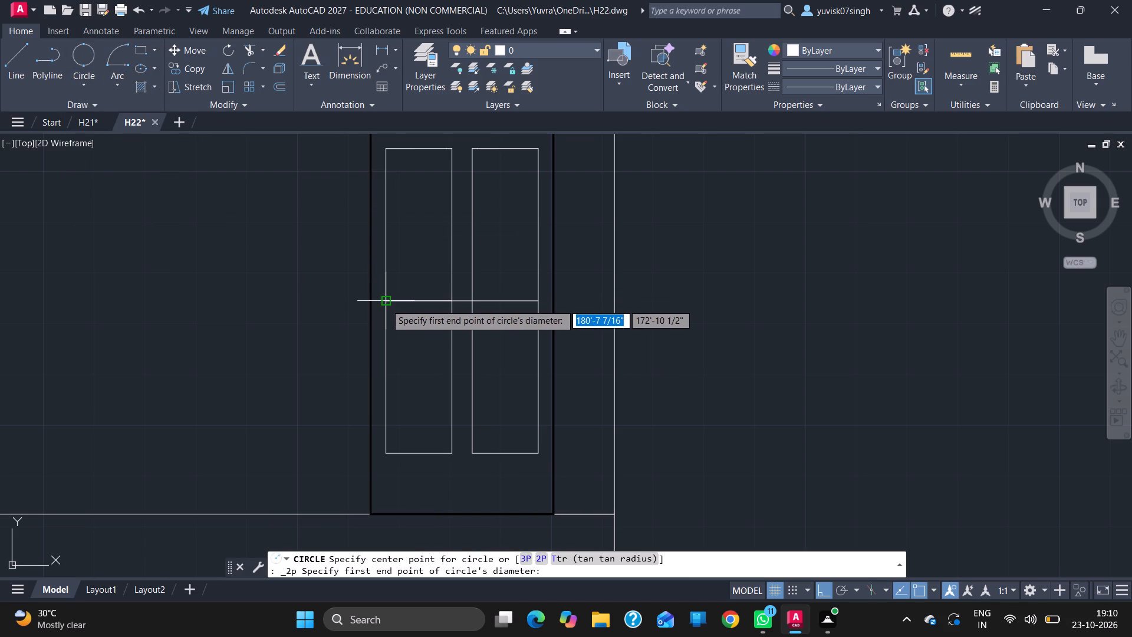
{"action": "left_click", "coordinate": [387, 304]}
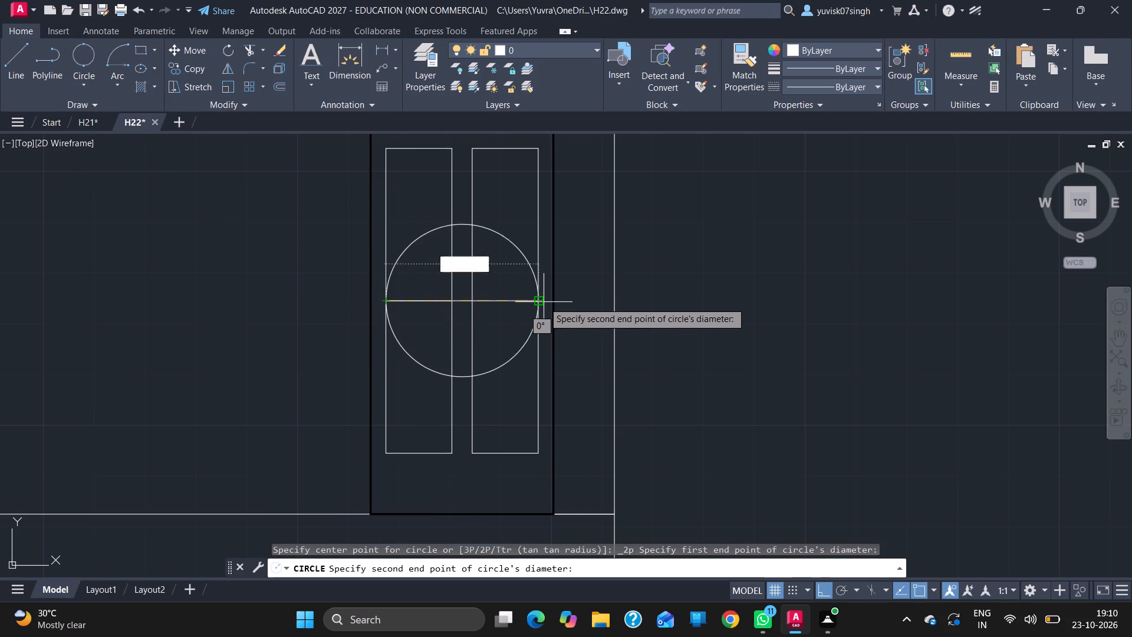
{"action": "left_click", "coordinate": [535, 303]}
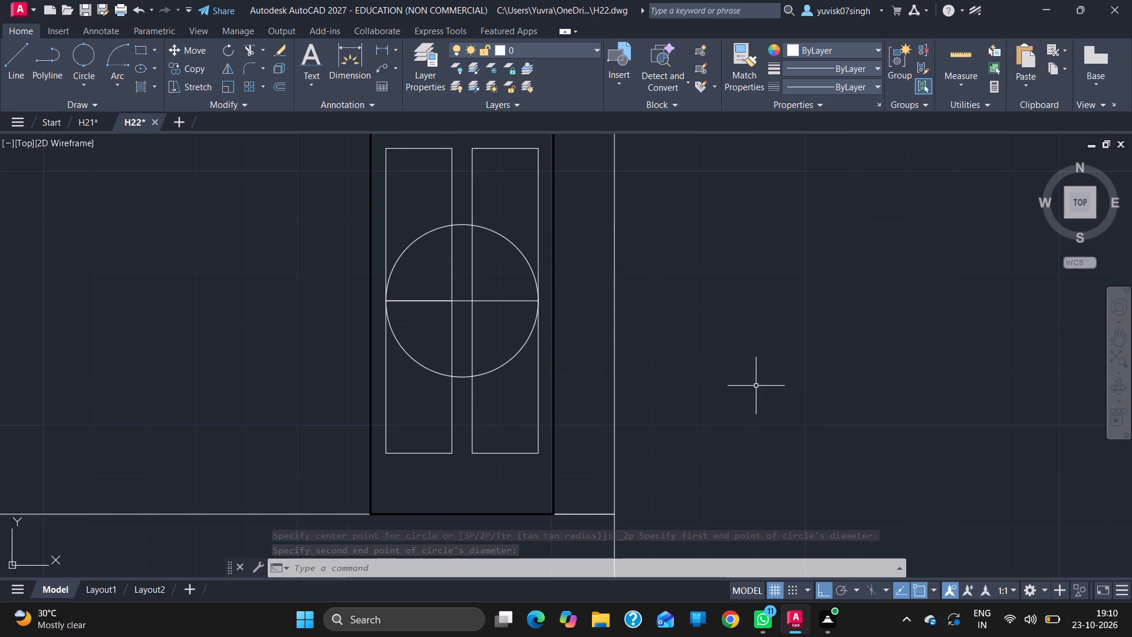
Offset the door's circle 2" inward.
{"action": "key", "text": "o"}
{"action": "key", "text": "Return"}
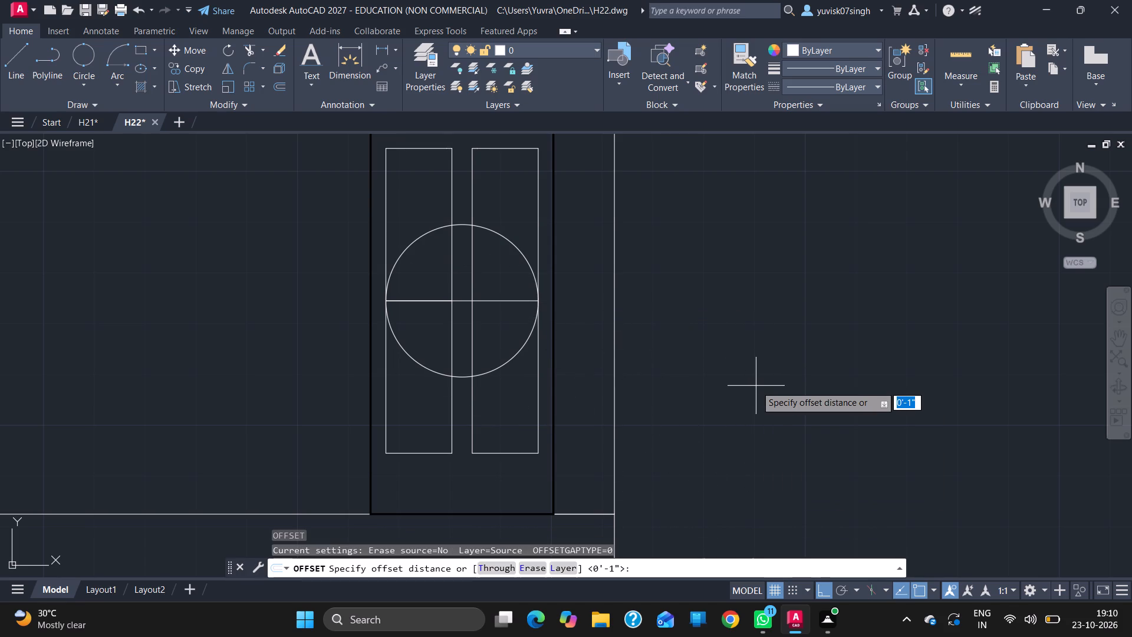
{"action": "key", "text": "2"}
{"action": "key", "text": "Return"}
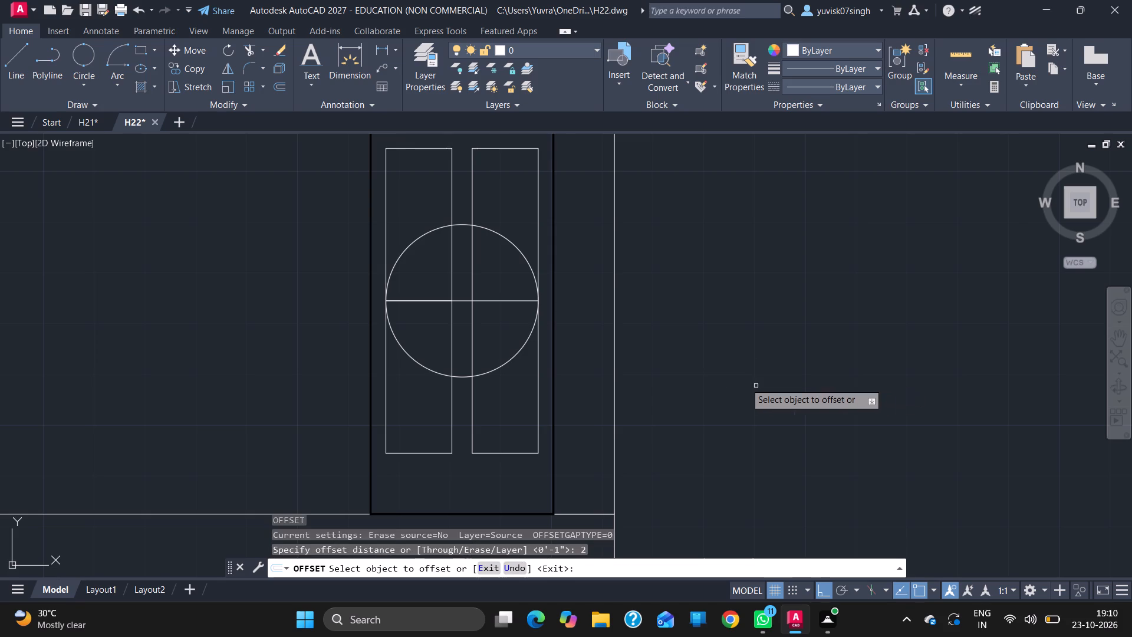
{"action": "left_click_drag", "start_coordinate": [522, 255], "coordinate": [512, 267]}
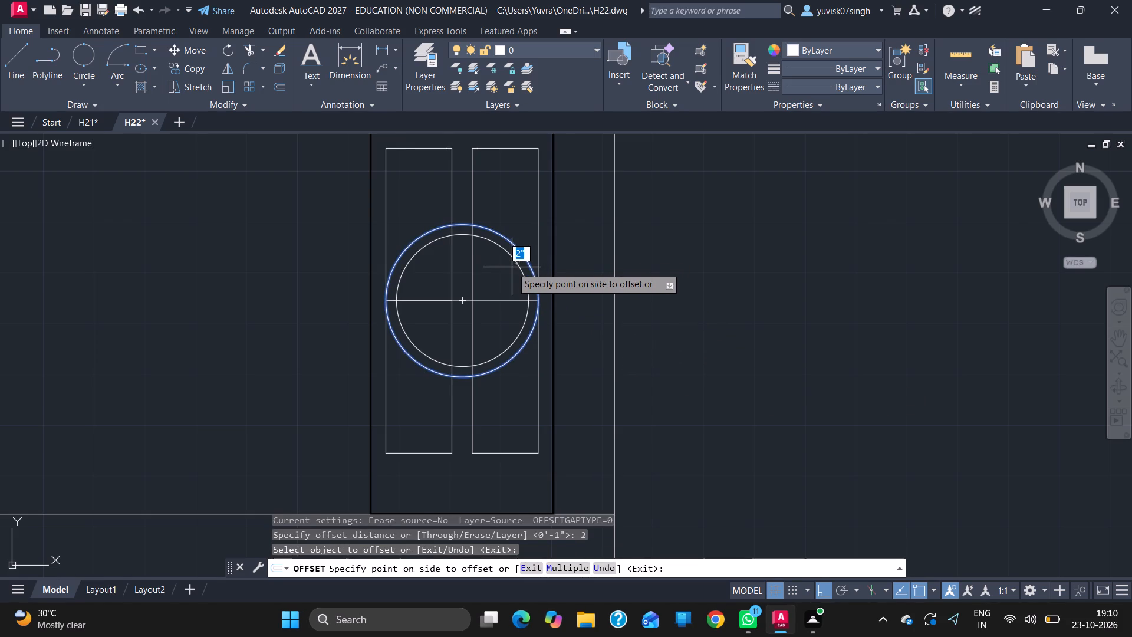
{"action": "left_click", "coordinate": [512, 267]}
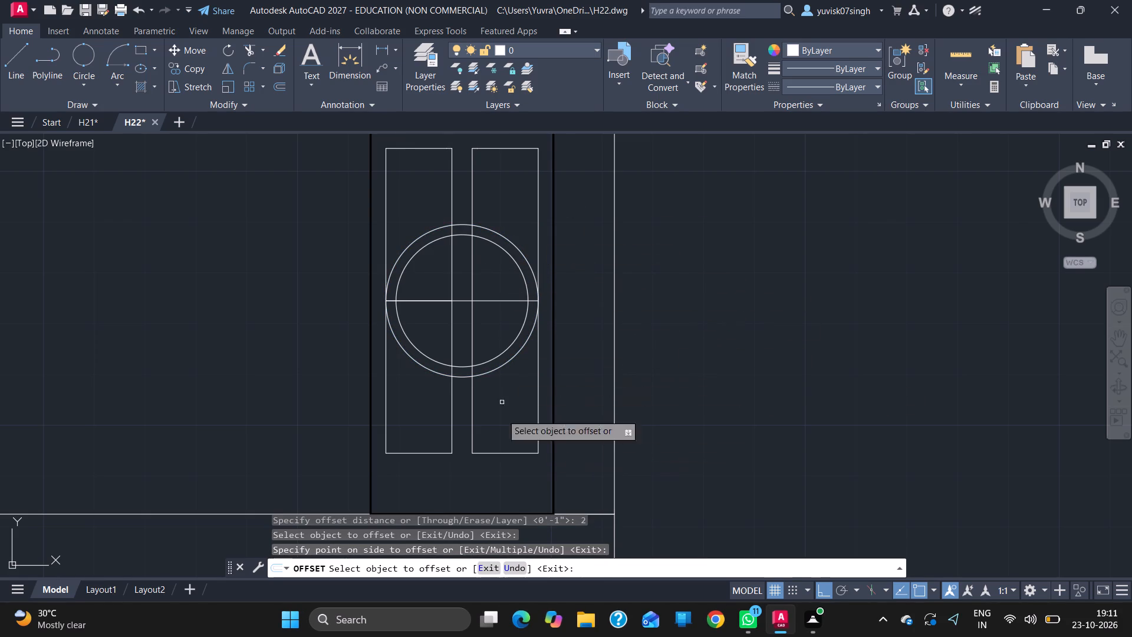
{"action": "key", "text": "Escape"}
Delete the two overlapping horizontal guide lines running through the circles at the panels' mid-height.
{"action": "left_click", "coordinate": [393, 302]}
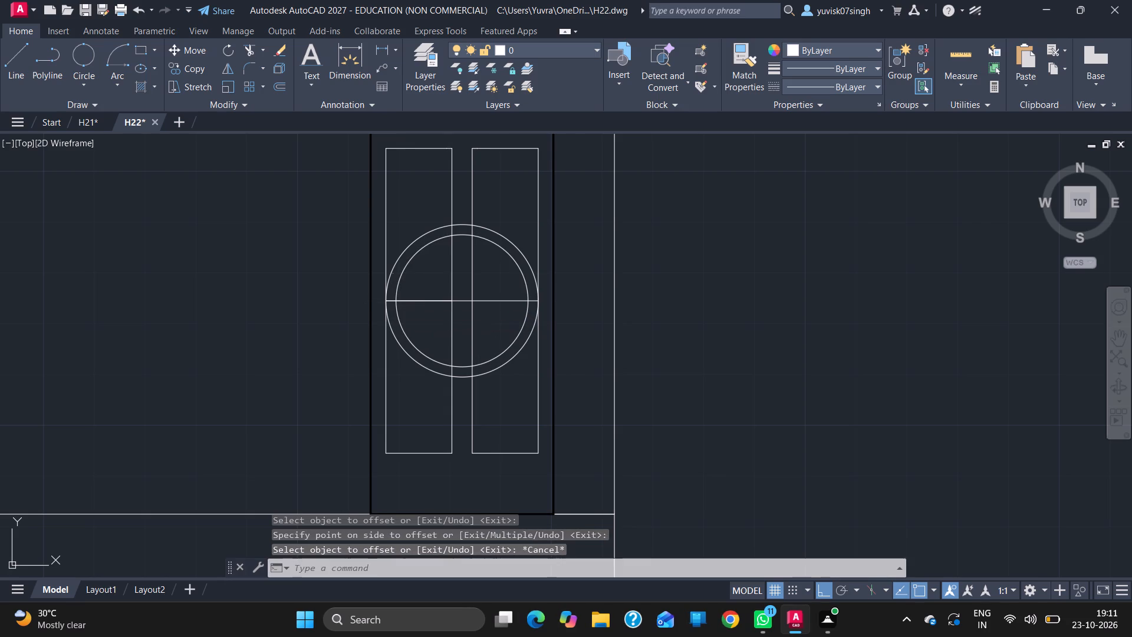
{"action": "key", "text": "Delete"}
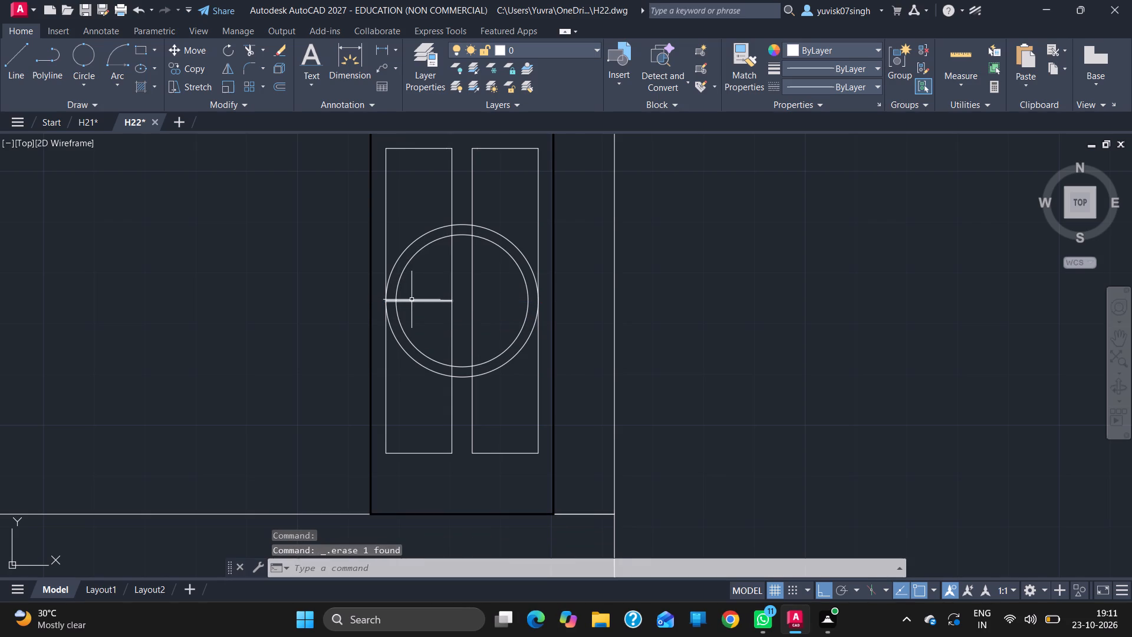
{"action": "left_click", "coordinate": [412, 300]}
{"action": "key", "text": "Delete"}
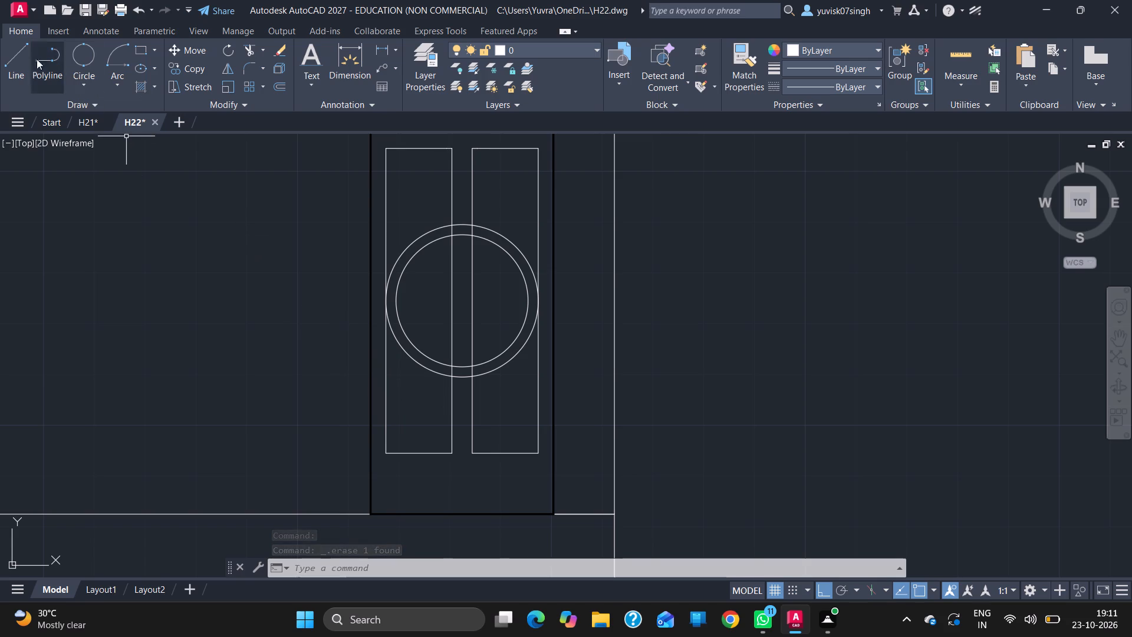
Draw a vertical line near the middle of the door's left panel, from its top edge to its bottom edge.
{"action": "left_click", "coordinate": [9, 54]}
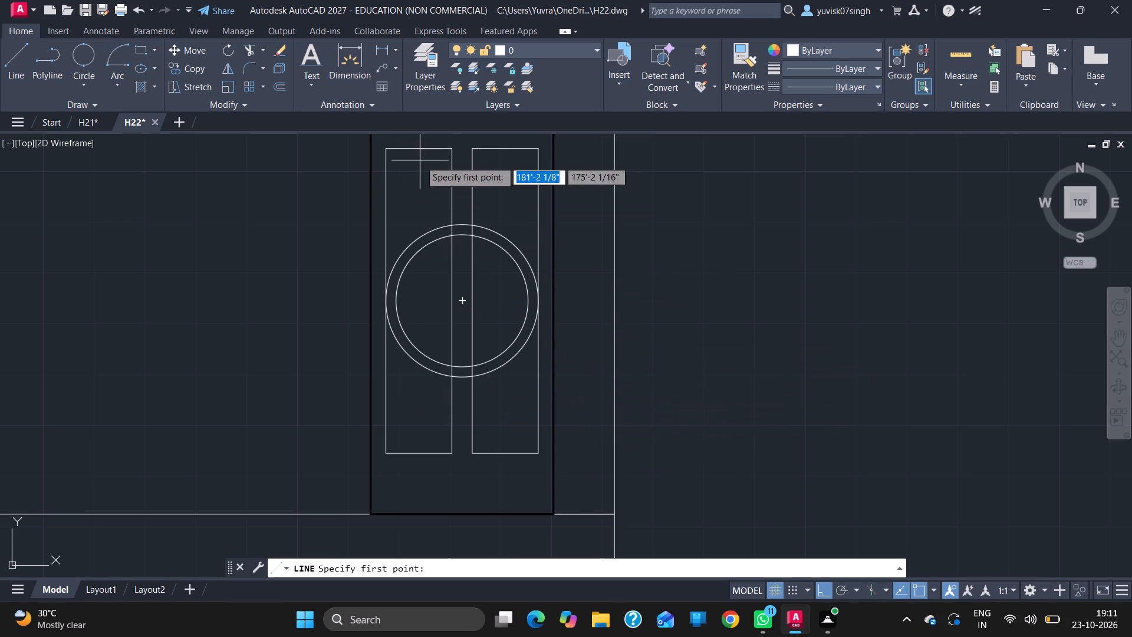
{"action": "left_click_drag", "start_coordinate": [417, 147], "coordinate": [414, 342]}
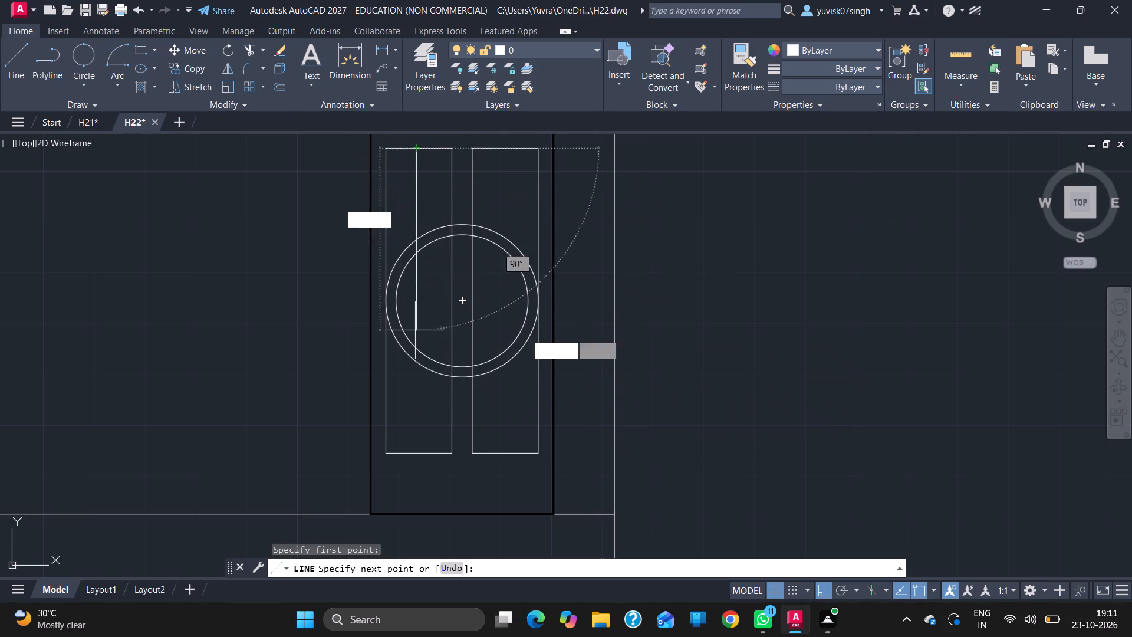
{"action": "left_click_drag", "start_coordinate": [414, 342], "coordinate": [416, 434]}
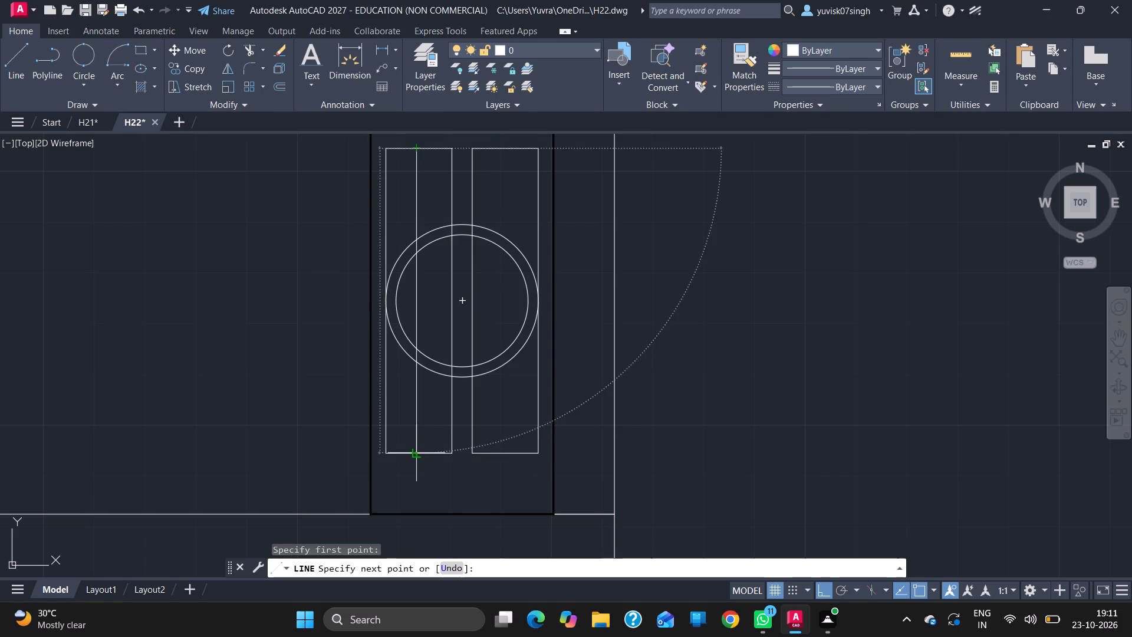
{"action": "left_click", "coordinate": [416, 451]}
{"action": "key", "text": "Escape"}
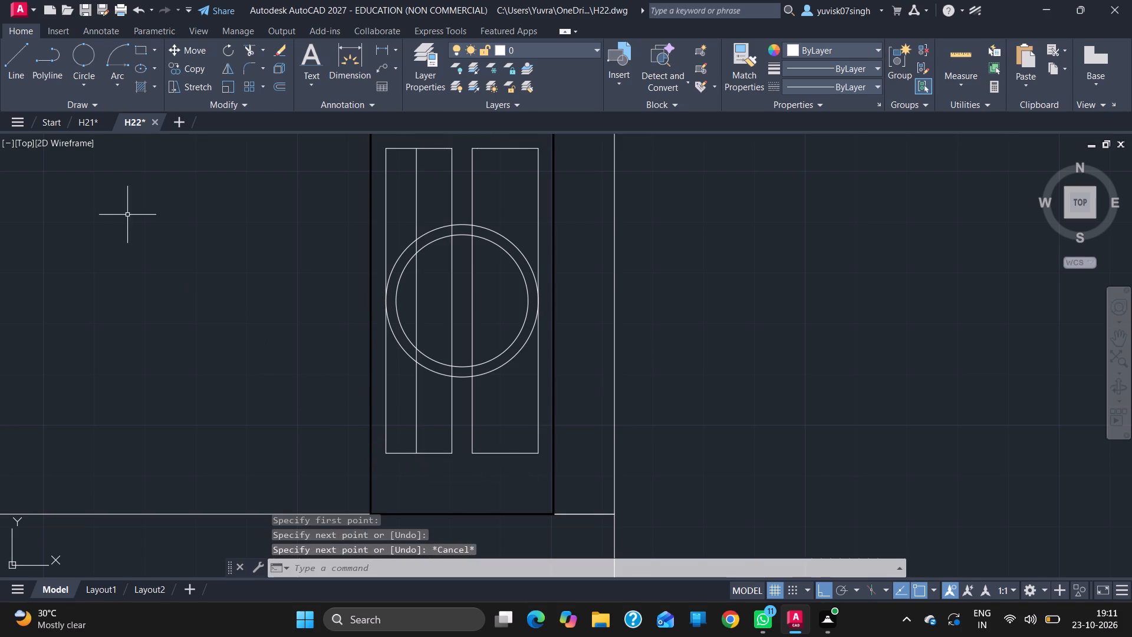
Draw a vertical line down the middle of the door's right panel, between its bottom and top edges.
{"action": "left_click", "coordinate": [24, 55]}
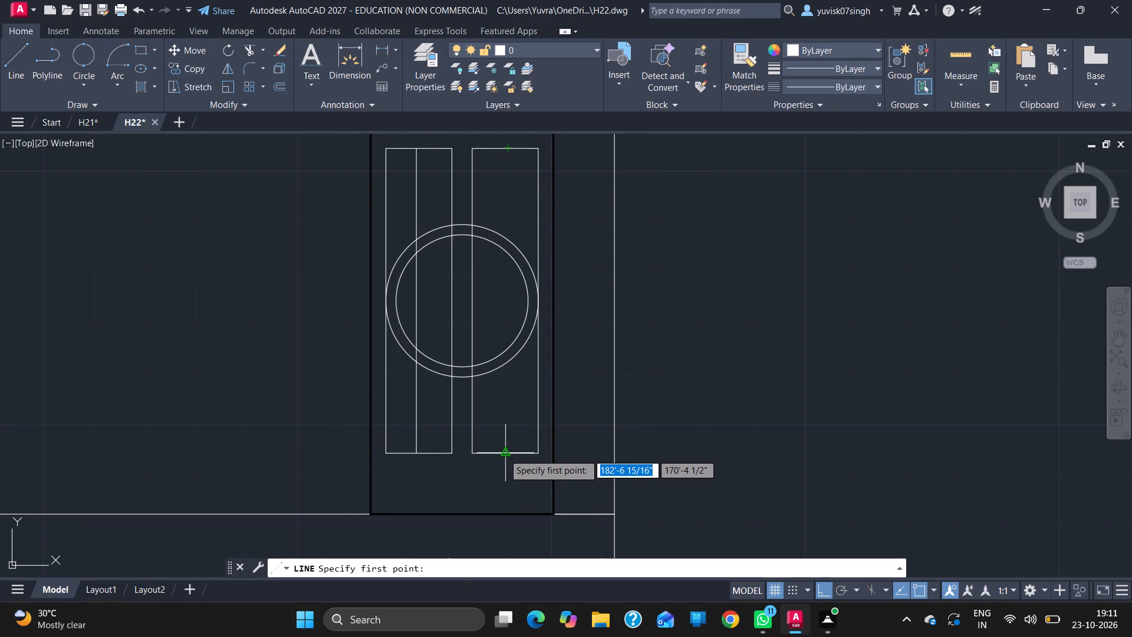
{"action": "left_click_drag", "start_coordinate": [504, 454], "coordinate": [503, 153]}
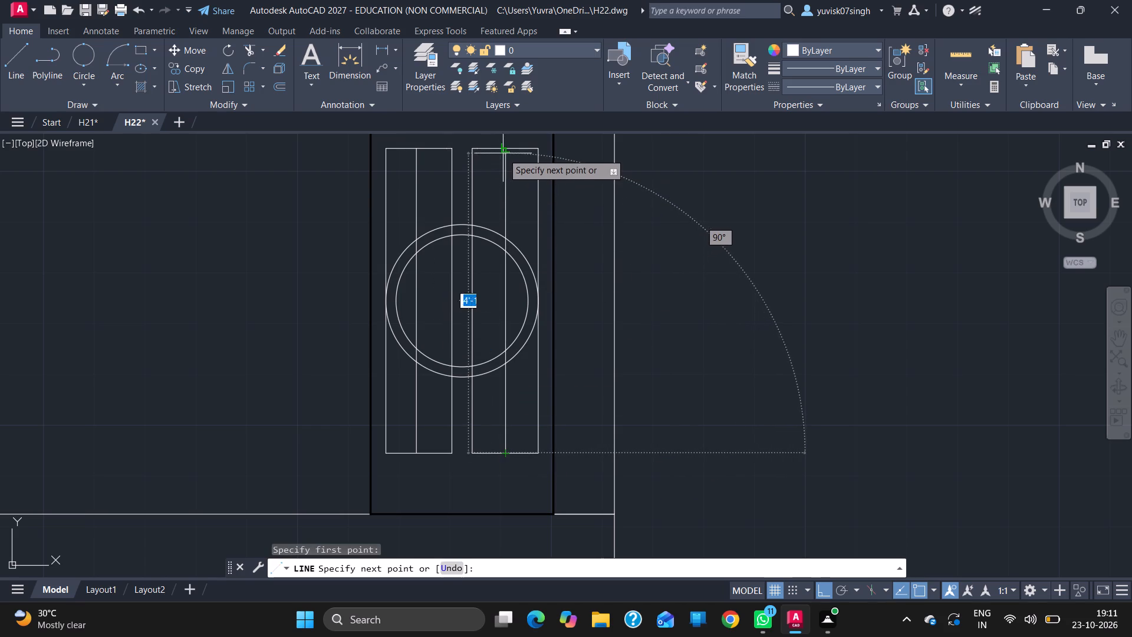
{"action": "left_click_drag", "start_coordinate": [503, 153], "coordinate": [504, 152]}
{"action": "left_click", "coordinate": [504, 152]}
{"action": "key", "text": "Escape"}
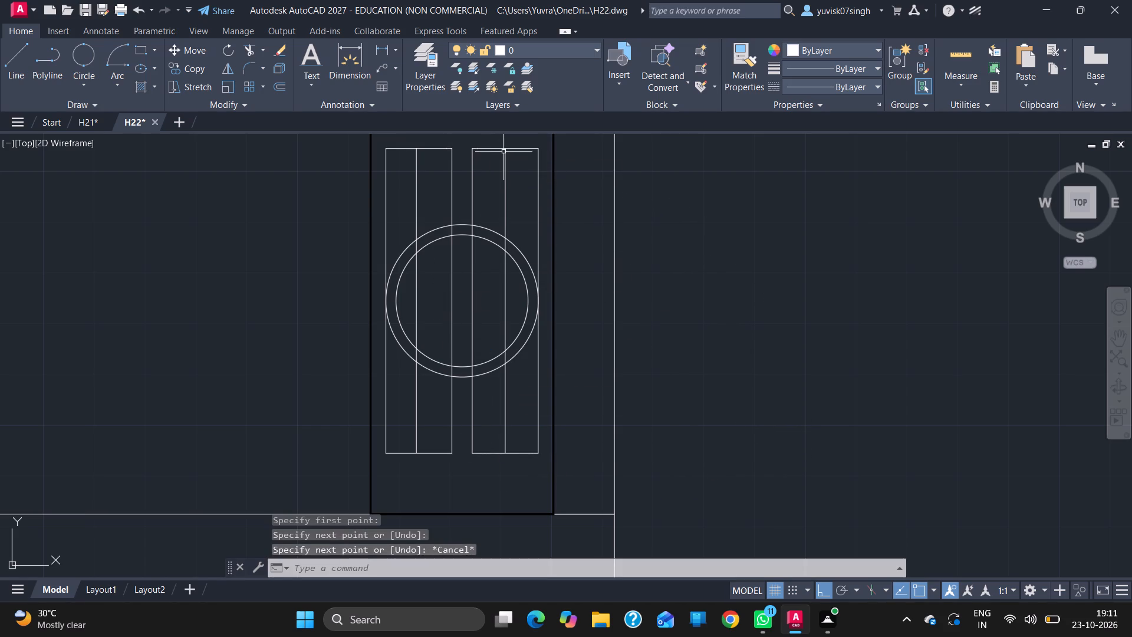
Offset the left panel's middle vertical line 2" to each side.
{"action": "key", "text": "o"}
{"action": "key", "text": "Return"}
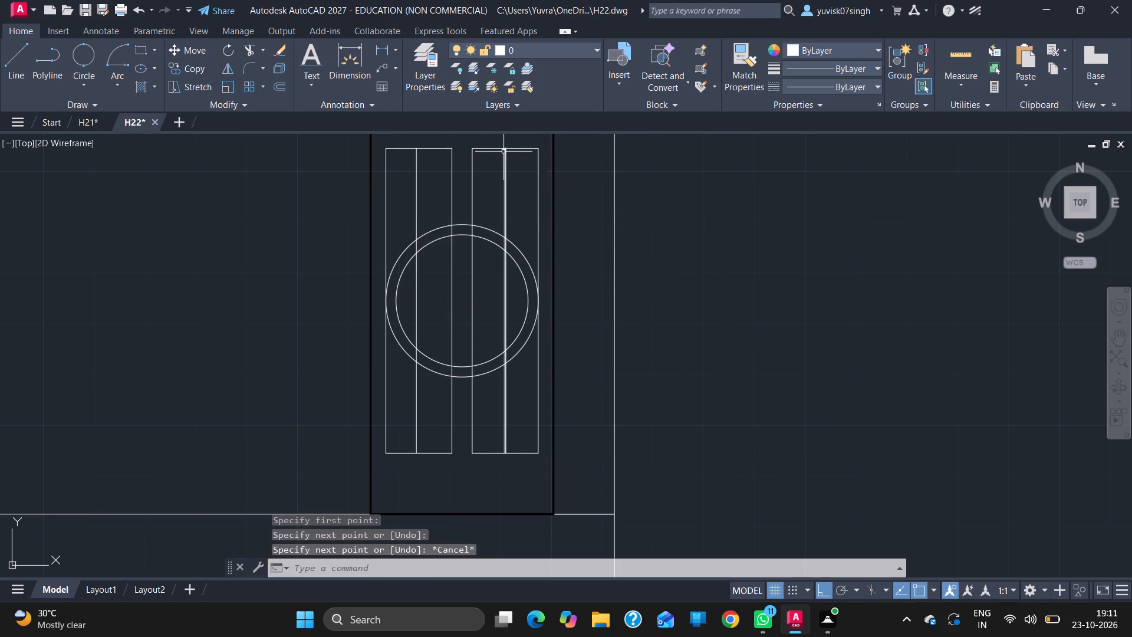
{"action": "key", "text": "Return"}
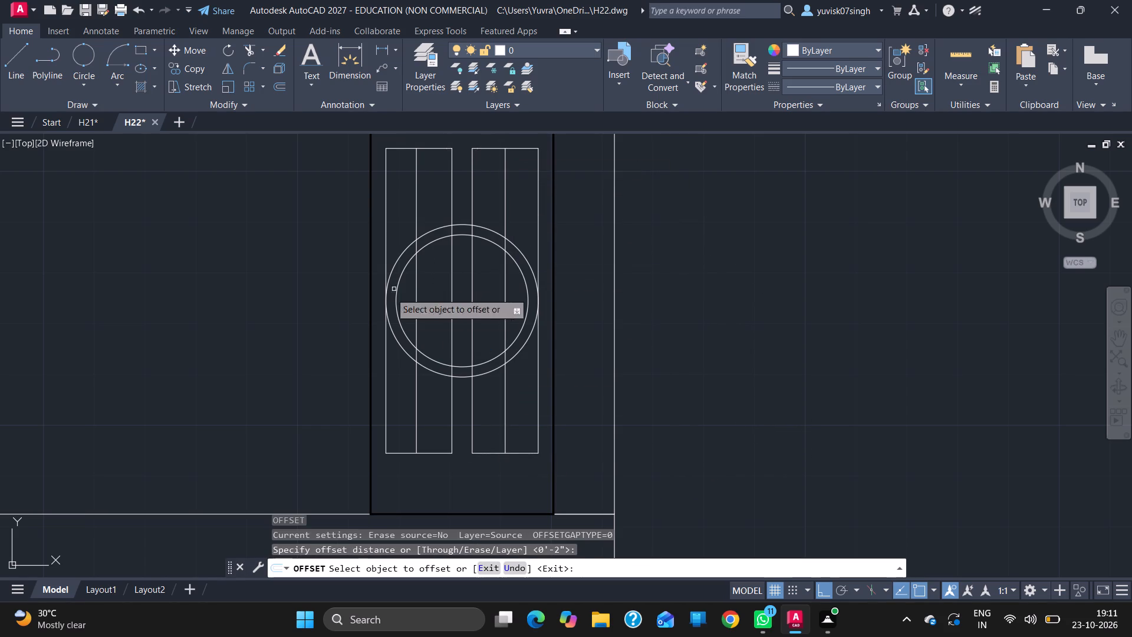
{"action": "left_click_drag", "start_coordinate": [415, 301], "coordinate": [406, 301]}
{"action": "left_click_drag", "start_coordinate": [406, 301], "coordinate": [416, 300]}
{"action": "left_click", "coordinate": [416, 300]}
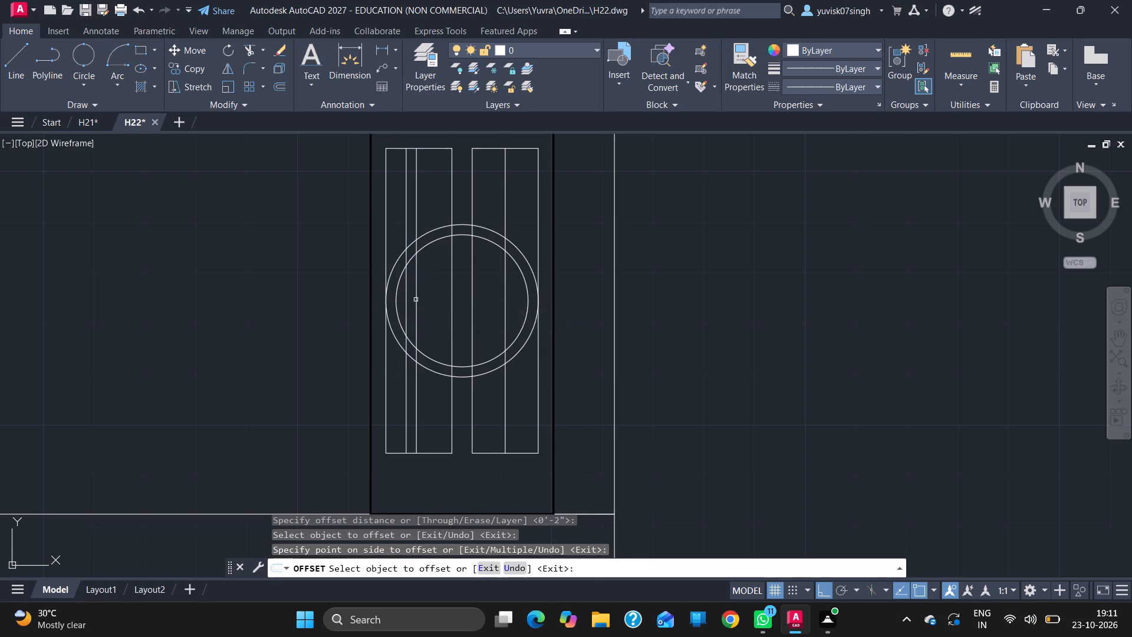
{"action": "left_click", "coordinate": [428, 300]}
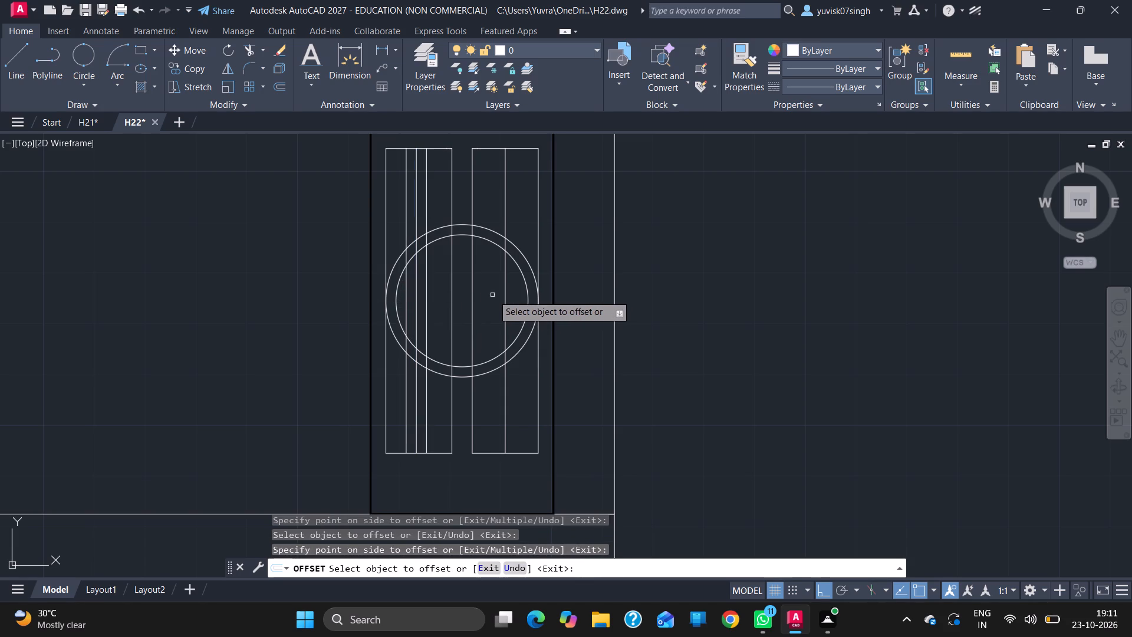
Offset the right panel's middle vertical line 2" to each side.
{"action": "left_click_drag", "start_coordinate": [505, 295], "coordinate": [486, 297]}
{"action": "left_click_drag", "start_coordinate": [486, 297], "coordinate": [504, 297]}
{"action": "left_click_drag", "start_coordinate": [504, 297], "coordinate": [506, 297]}
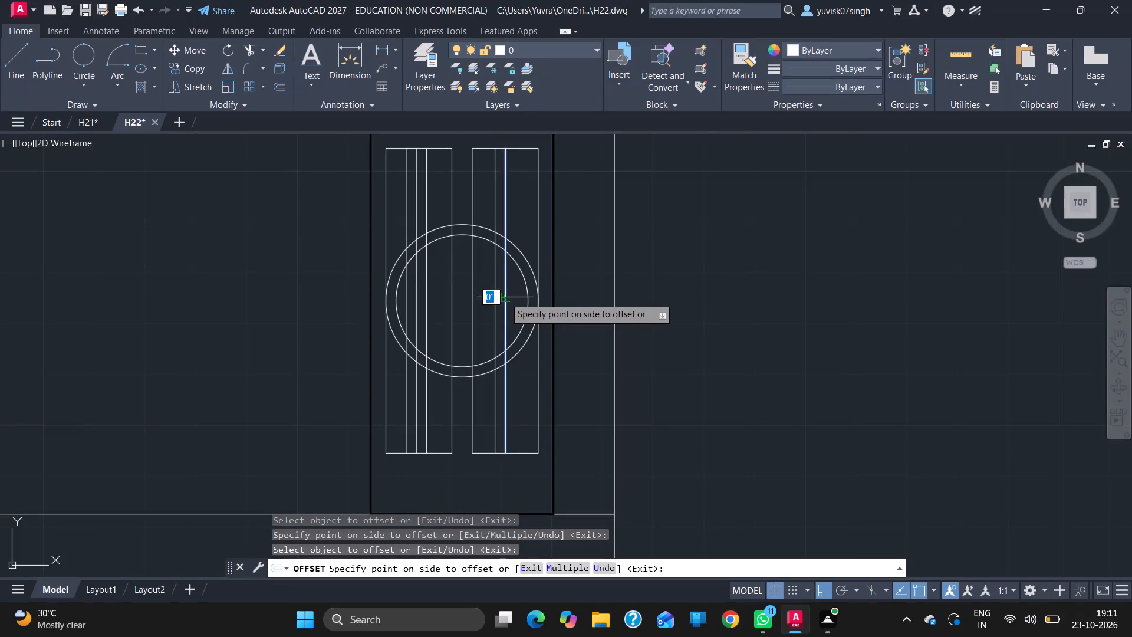
{"action": "left_click_drag", "start_coordinate": [506, 297], "coordinate": [512, 297]}
{"action": "left_click", "coordinate": [512, 297]}
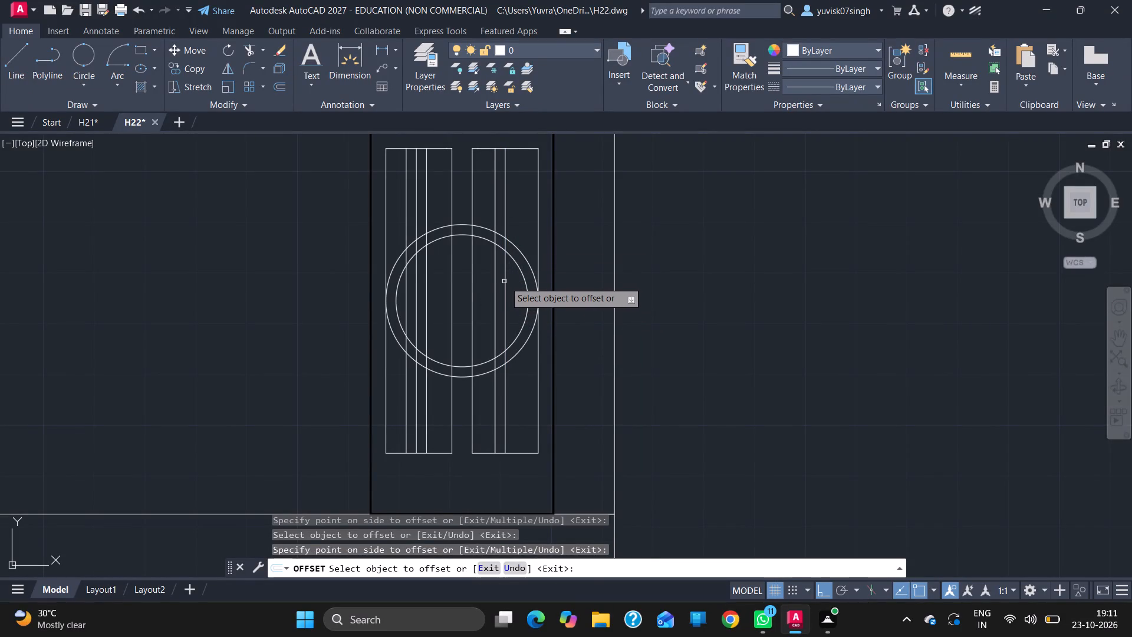
{"action": "left_click_drag", "start_coordinate": [505, 281], "coordinate": [515, 281]}
{"action": "left_click", "coordinate": [515, 281]}
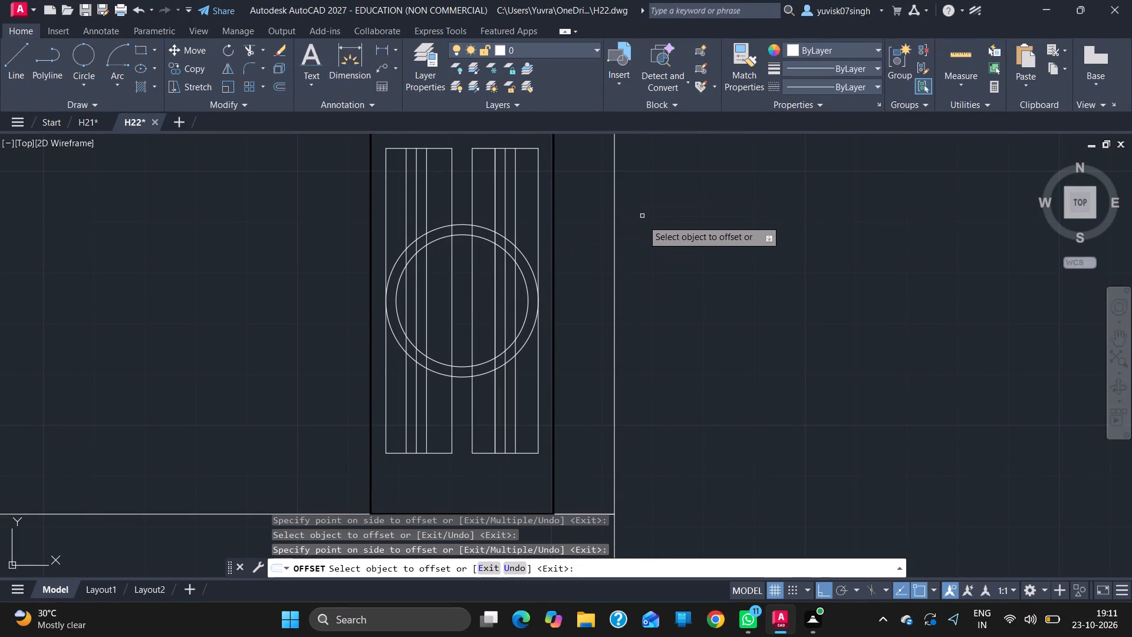
{"action": "key", "text": "Escape"}
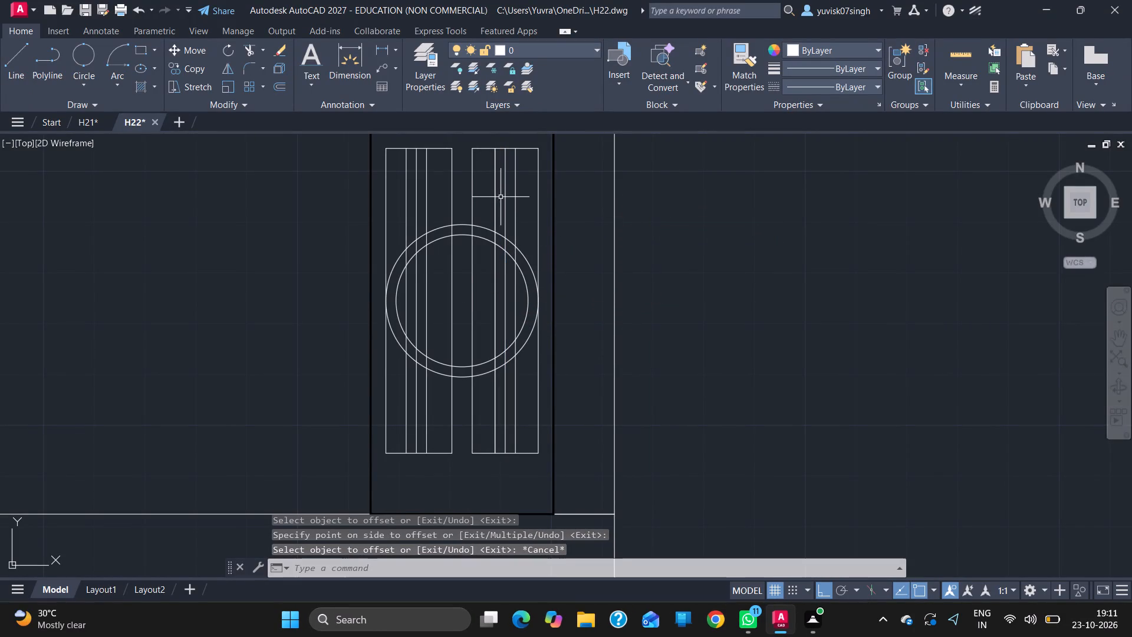
Delete the original middle vertical line in each panel, keeping the offset pairs.
{"action": "left_click", "coordinate": [505, 197]}
{"action": "key", "text": "Delete"}
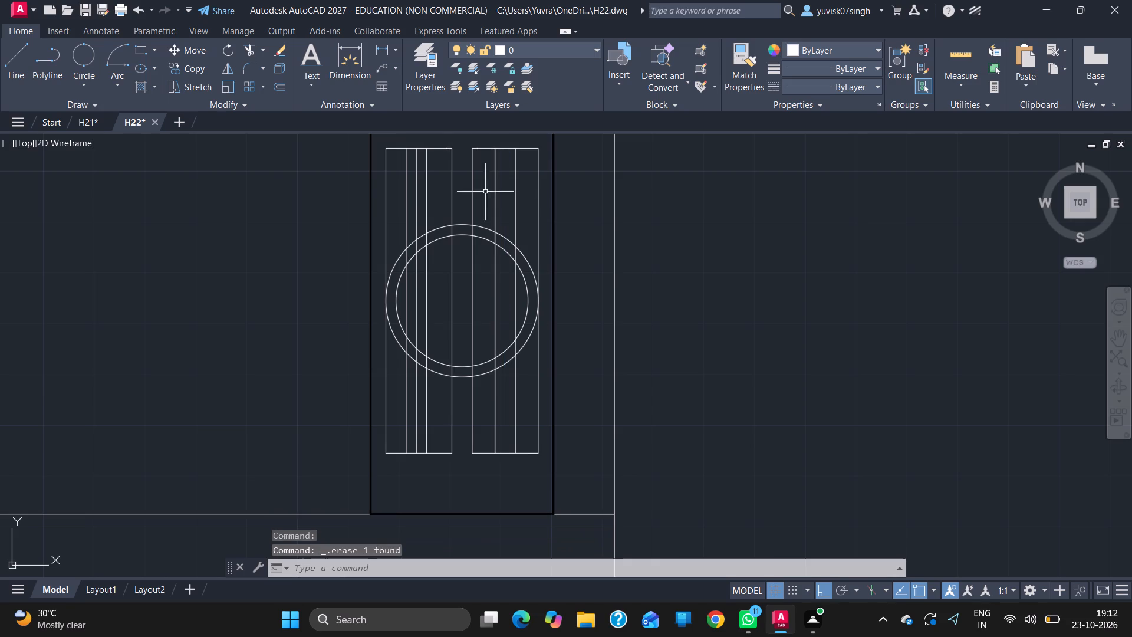
{"action": "left_click", "coordinate": [416, 181]}
{"action": "key", "text": "Delete"}
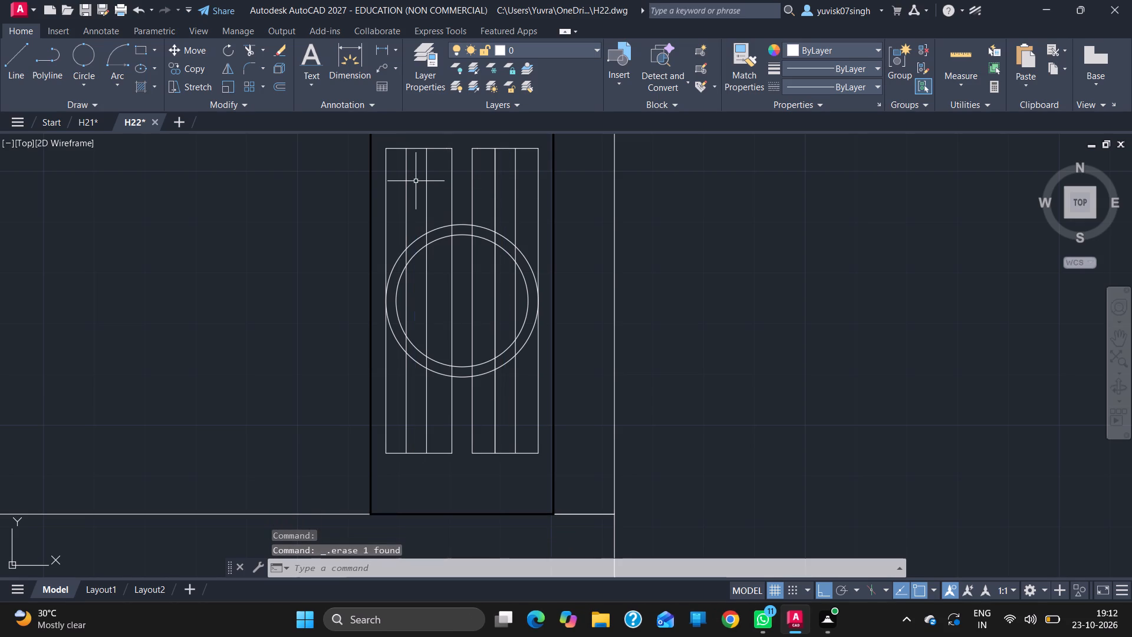
Trim both panels' offset lines above the outer circle, and the right pair's upper pieces between the two circles.
{"action": "type", "text": "TR"}
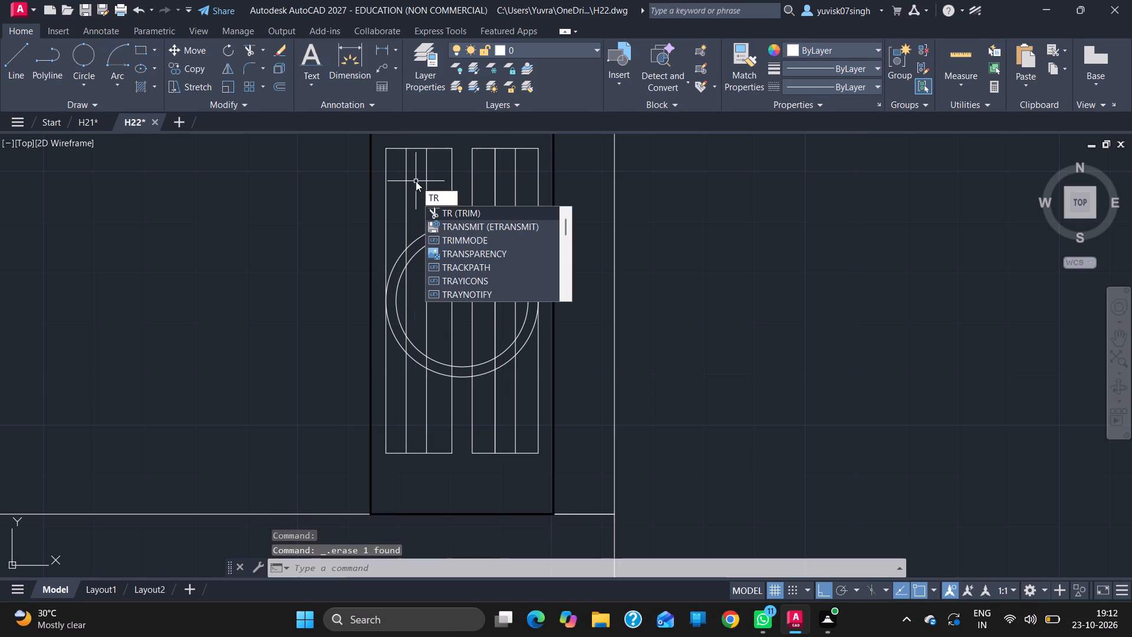
{"action": "key", "text": "Return"}
{"action": "left_click_drag", "start_coordinate": [438, 188], "coordinate": [409, 192]}
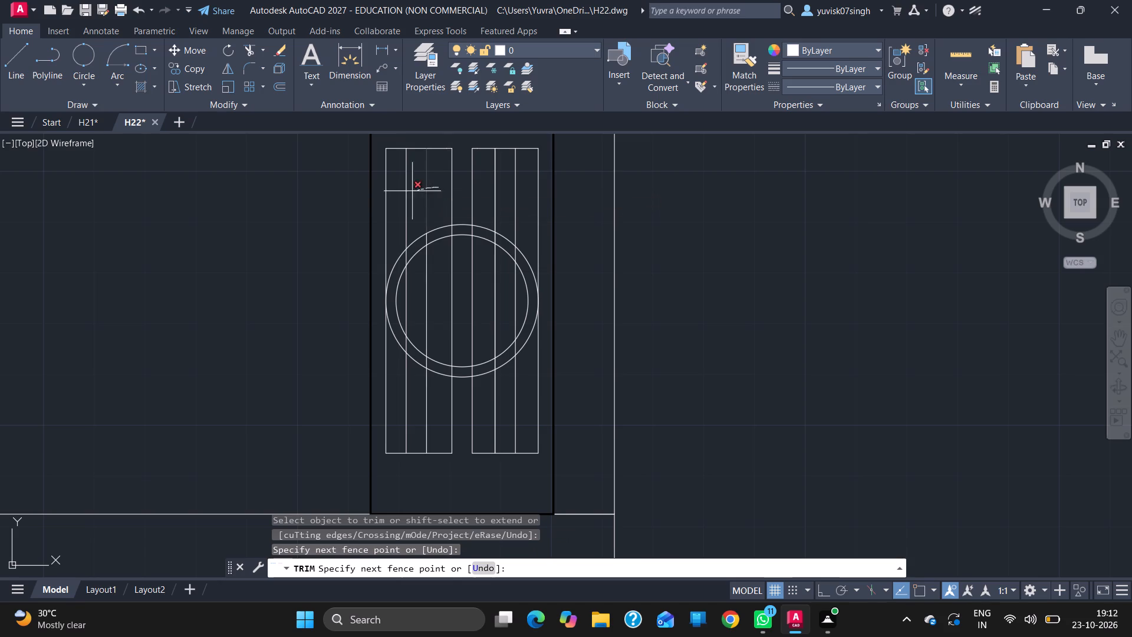
{"action": "left_click_drag", "start_coordinate": [409, 192], "coordinate": [404, 188]}
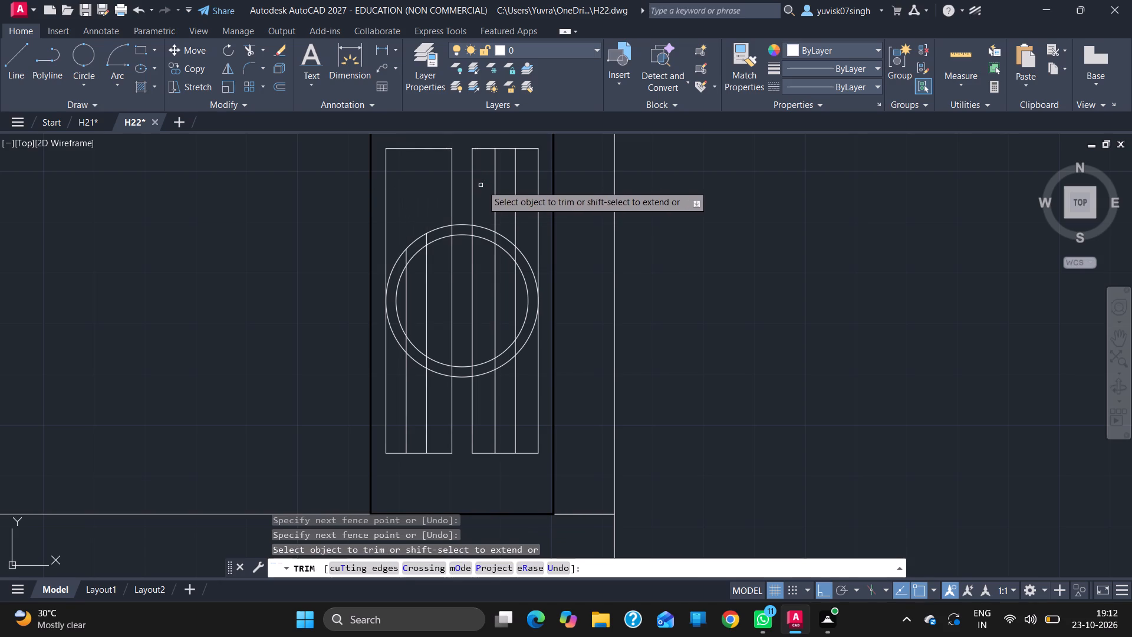
{"action": "left_click_drag", "start_coordinate": [482, 186], "coordinate": [519, 185]}
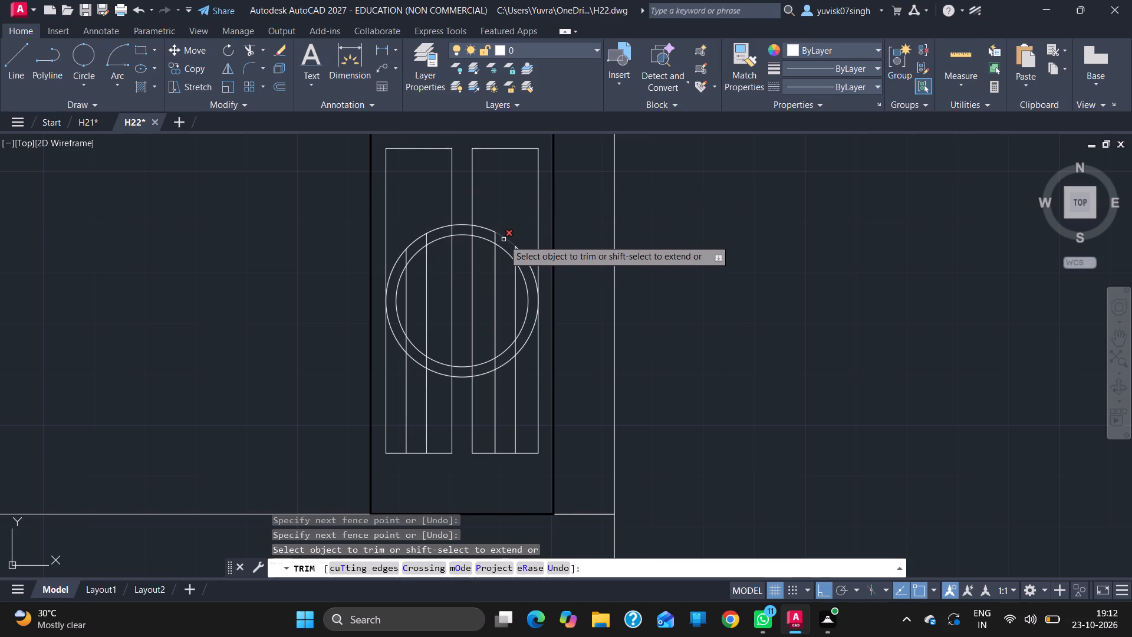
{"action": "left_click", "coordinate": [495, 238]}
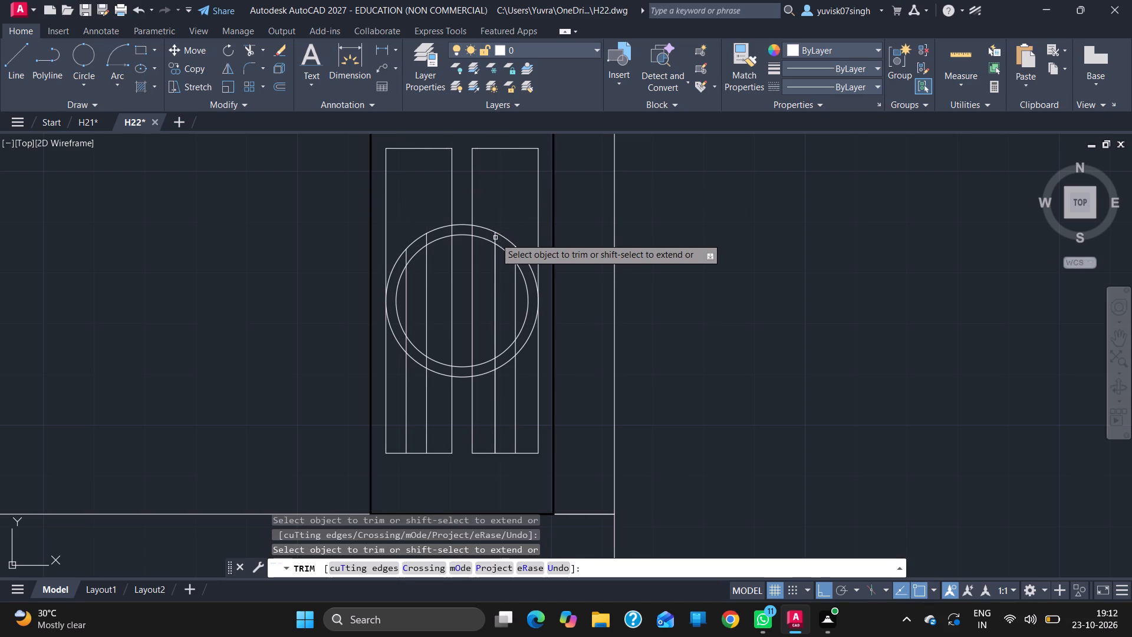
{"action": "left_click", "coordinate": [495, 238]}
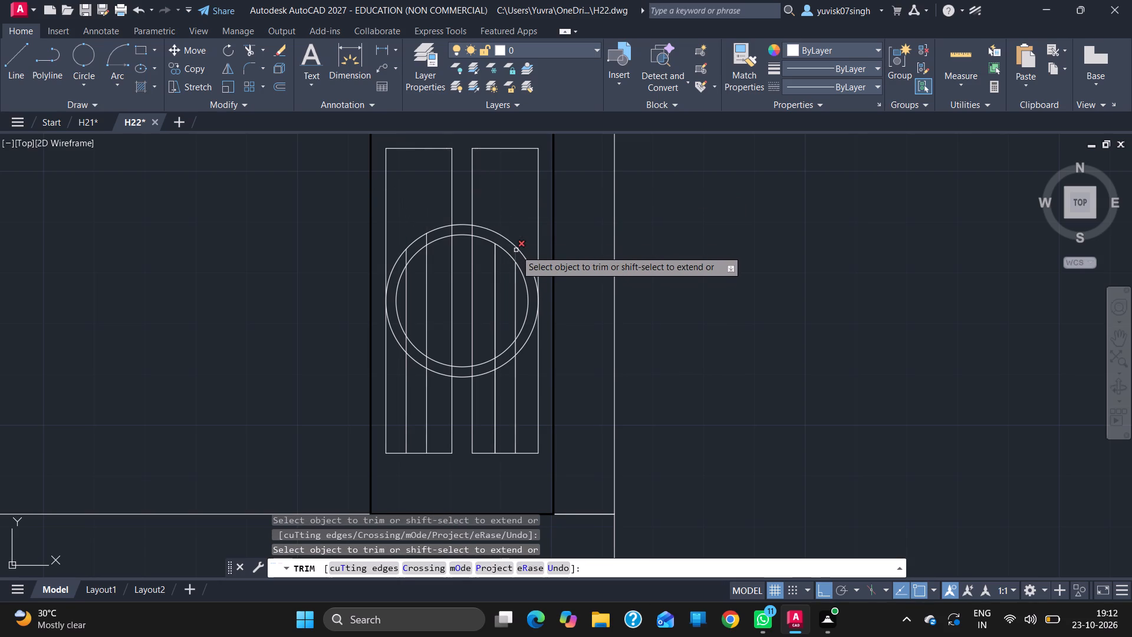
{"action": "left_click", "coordinate": [516, 250]}
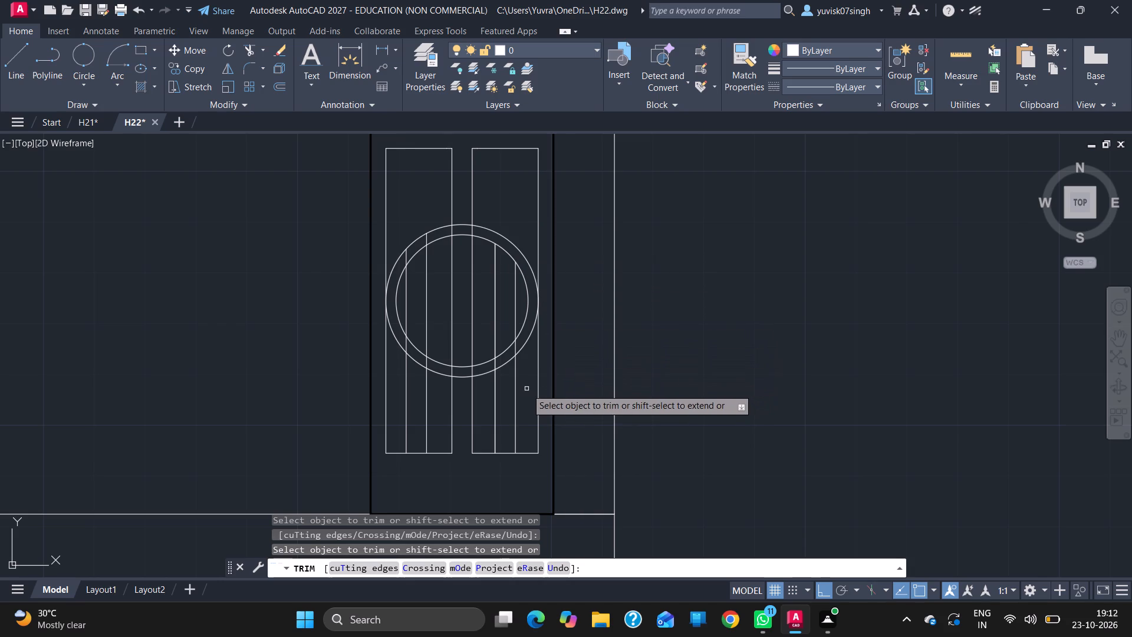
Trim the right panel's two offset lines below the inner circle, including the pieces between the two circles.
{"action": "left_click_drag", "start_coordinate": [526, 389], "coordinate": [496, 396]}
{"action": "left_click", "coordinate": [495, 396]}
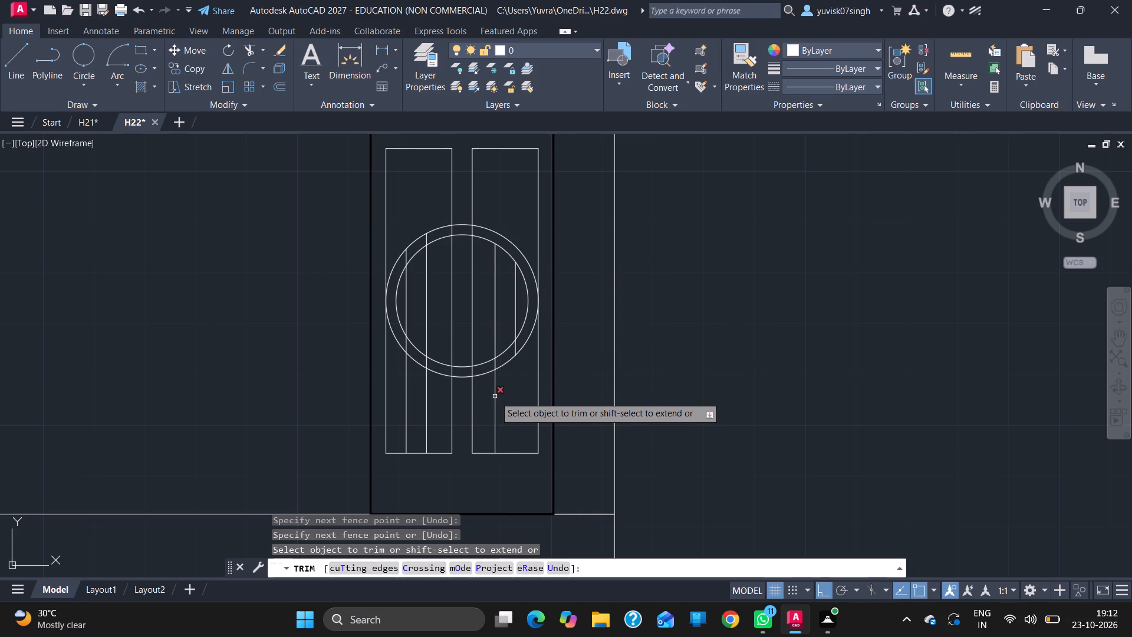
{"action": "left_click_drag", "start_coordinate": [495, 391], "coordinate": [496, 366]}
{"action": "left_click", "coordinate": [496, 366]}
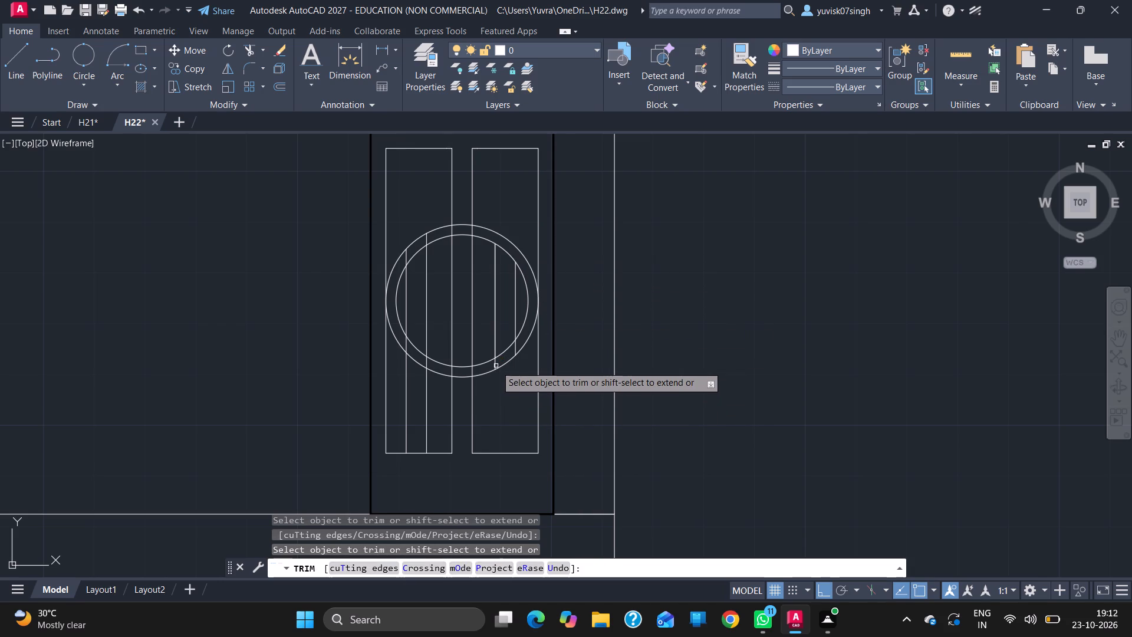
{"action": "left_click_drag", "start_coordinate": [496, 364], "coordinate": [515, 352]}
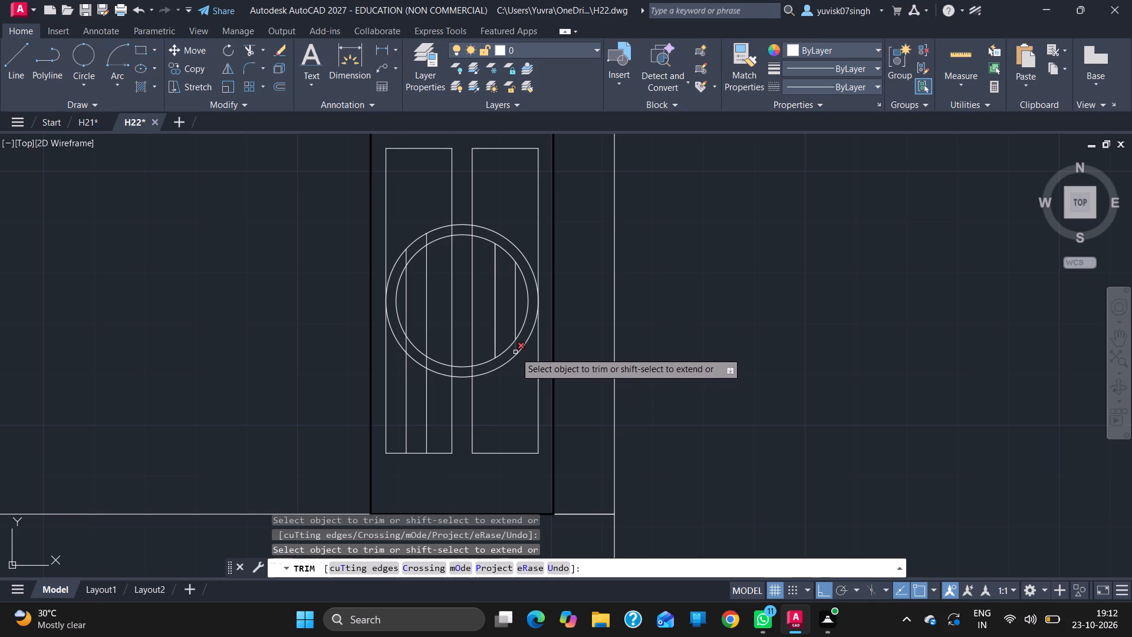
{"action": "left_click_drag", "start_coordinate": [515, 352], "coordinate": [515, 352]}
{"action": "left_click", "coordinate": [515, 352]}
Trim the left panel's two offset lines below the circles and between the circles, so both end at the inner circle.
{"action": "left_click_drag", "start_coordinate": [440, 412], "coordinate": [412, 412]}
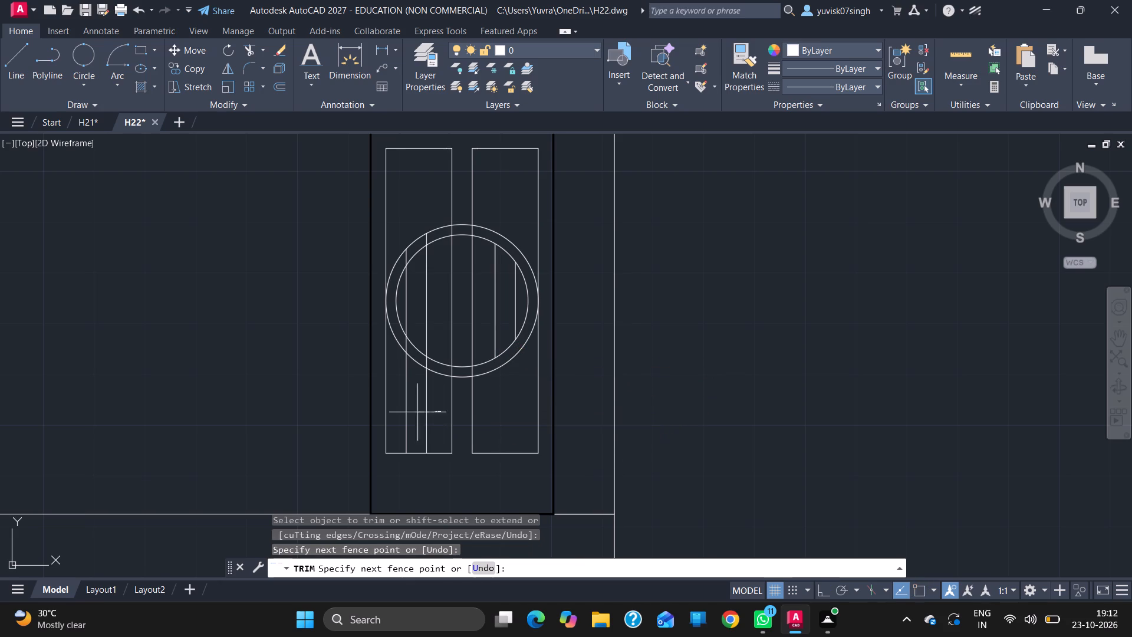
{"action": "left_click_drag", "start_coordinate": [412, 412], "coordinate": [399, 412]}
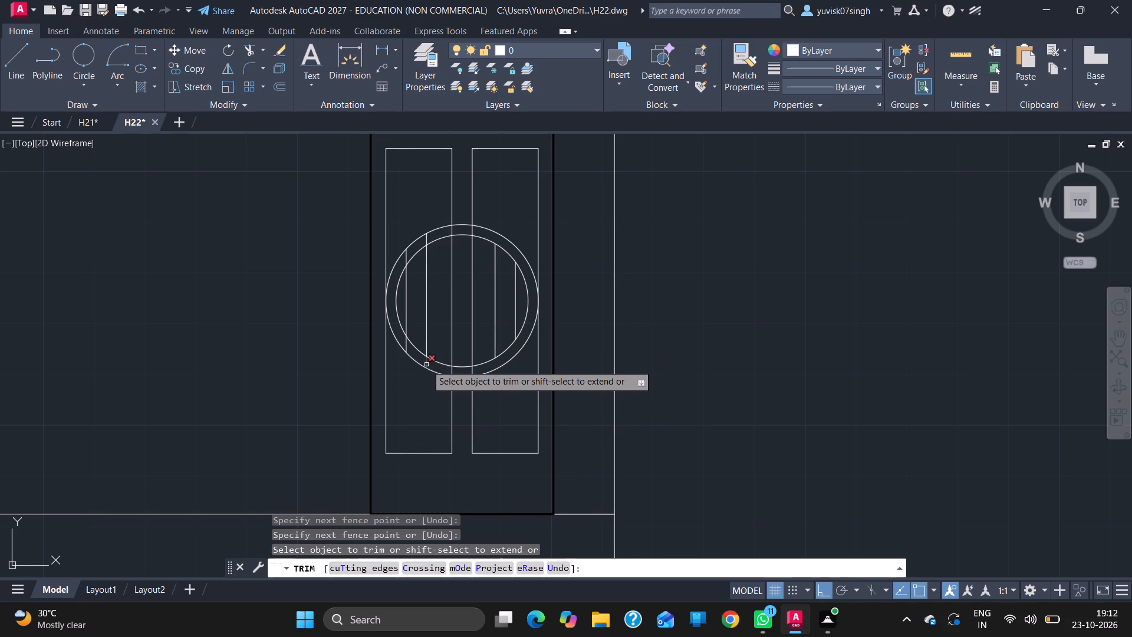
{"action": "left_click_drag", "start_coordinate": [426, 365], "coordinate": [404, 349]}
{"action": "left_click", "coordinate": [404, 349]}
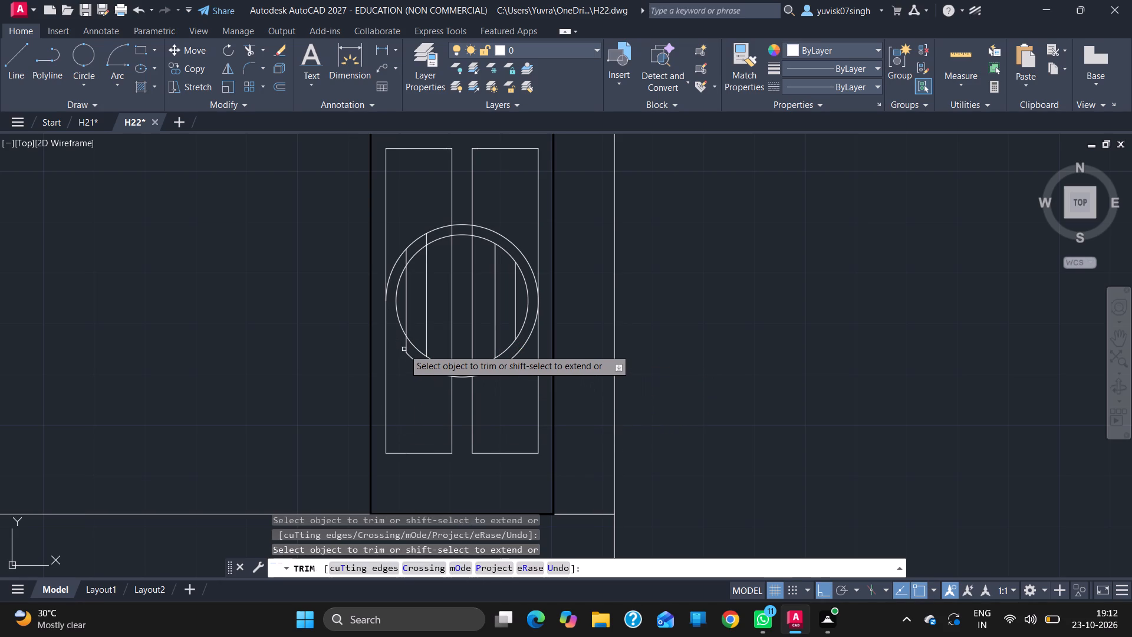
{"action": "key", "text": "ctrl+z"}
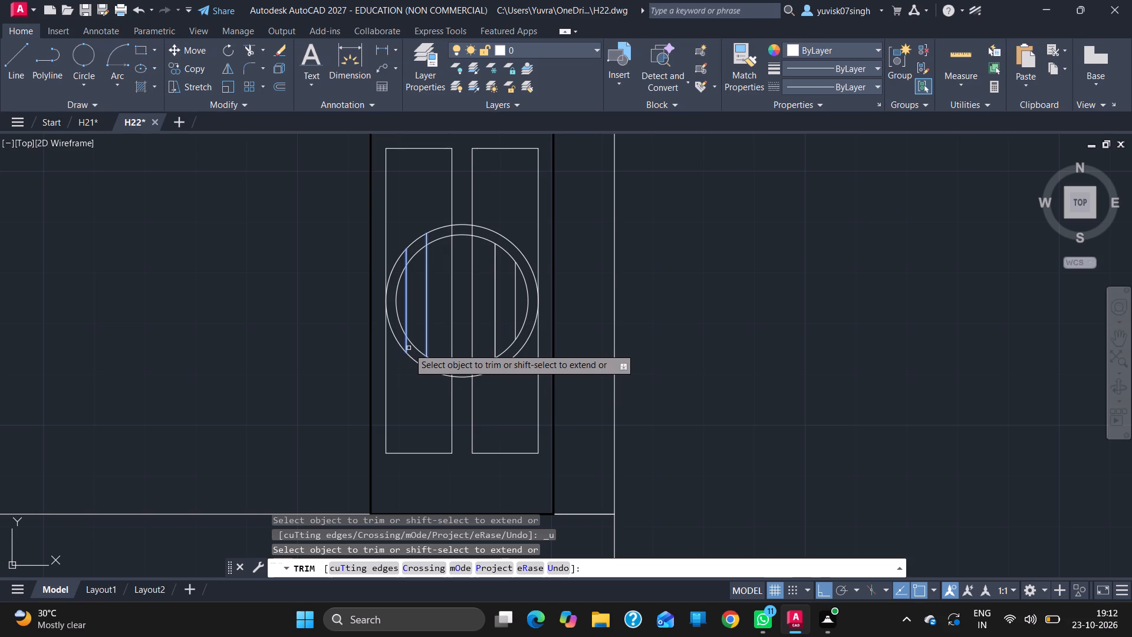
{"action": "left_click", "coordinate": [409, 348]}
{"action": "left_click", "coordinate": [405, 345]}
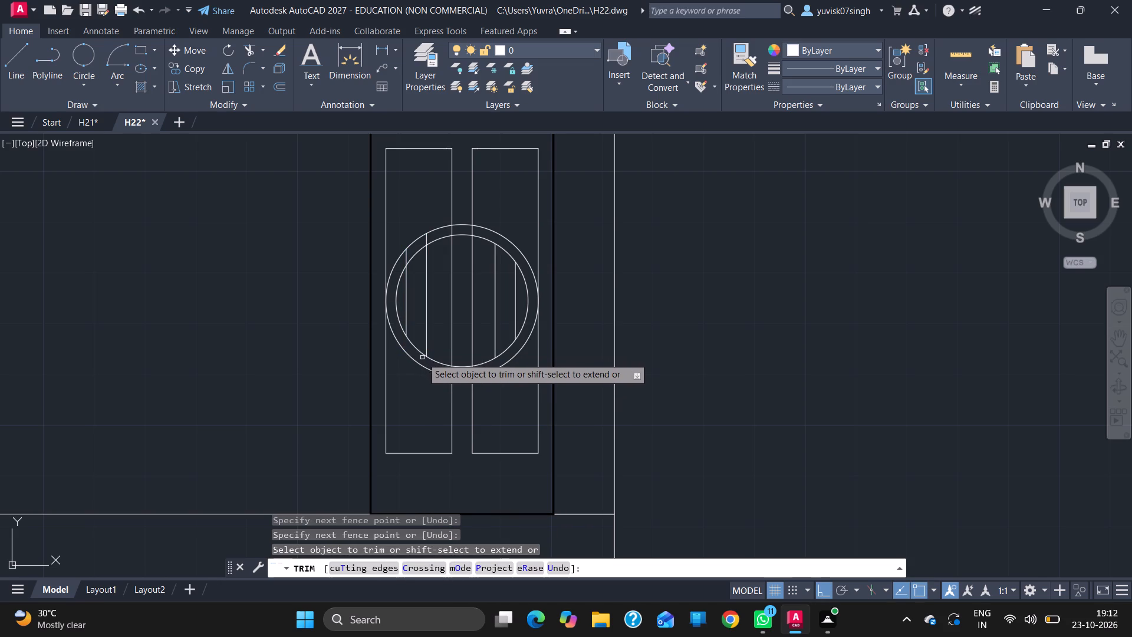
{"action": "left_click_drag", "start_coordinate": [431, 237], "coordinate": [429, 238]}
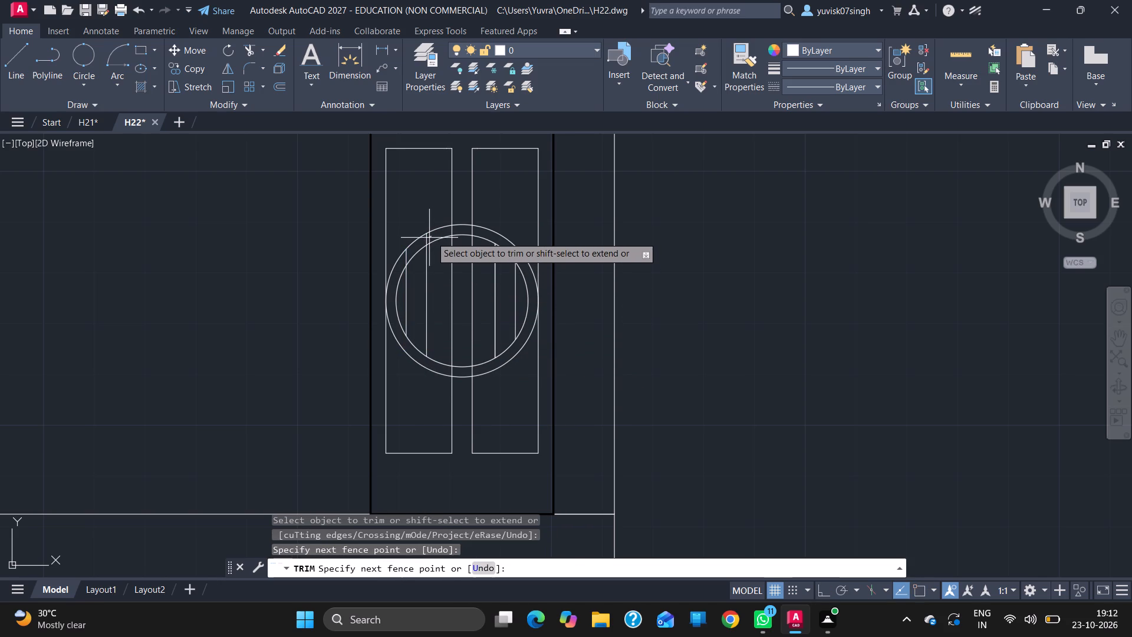
{"action": "left_click_drag", "start_coordinate": [429, 238], "coordinate": [402, 259]}
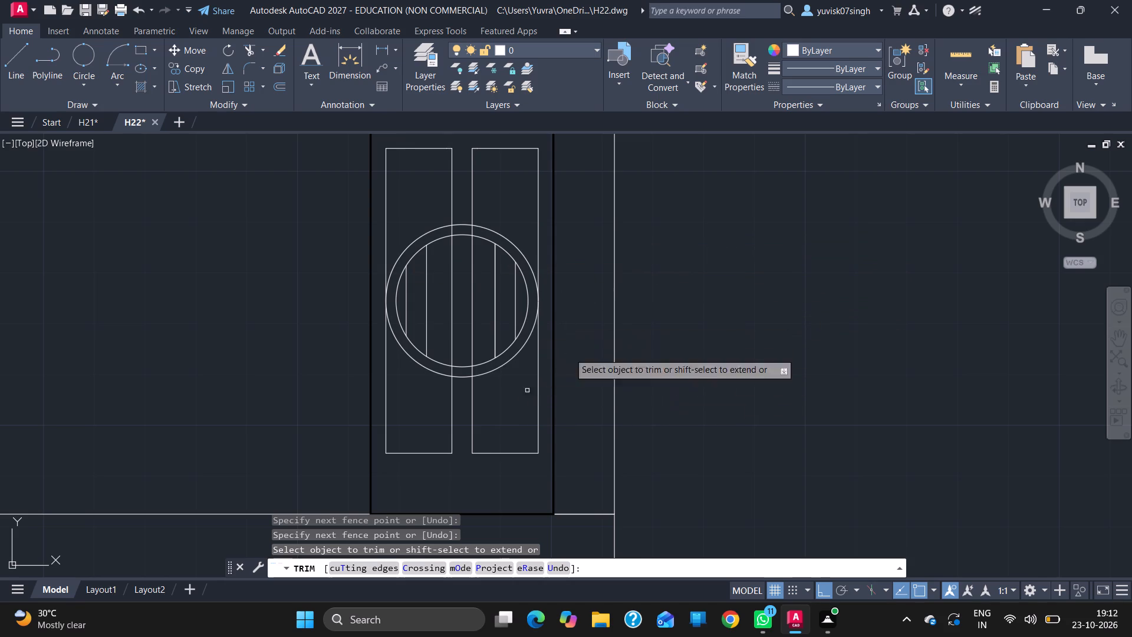
Trim both panels' inner vertical edges where they cross the ring between the two circles, at its bottom and top.
{"action": "left_click", "coordinate": [473, 372]}
{"action": "left_click", "coordinate": [471, 372]}
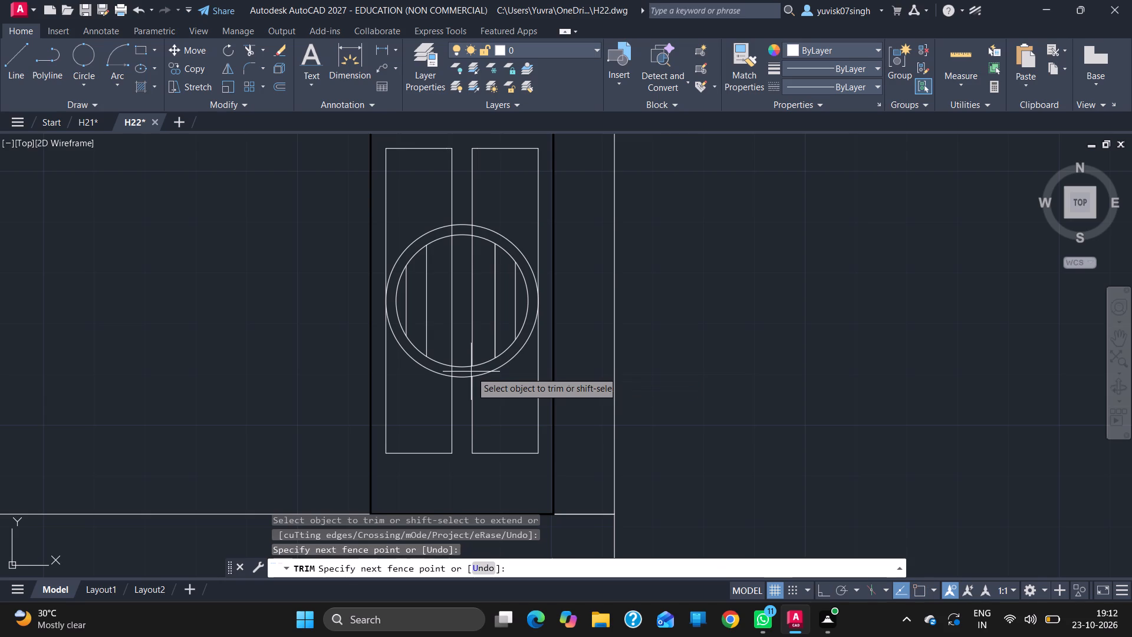
{"action": "left_click", "coordinate": [449, 372]}
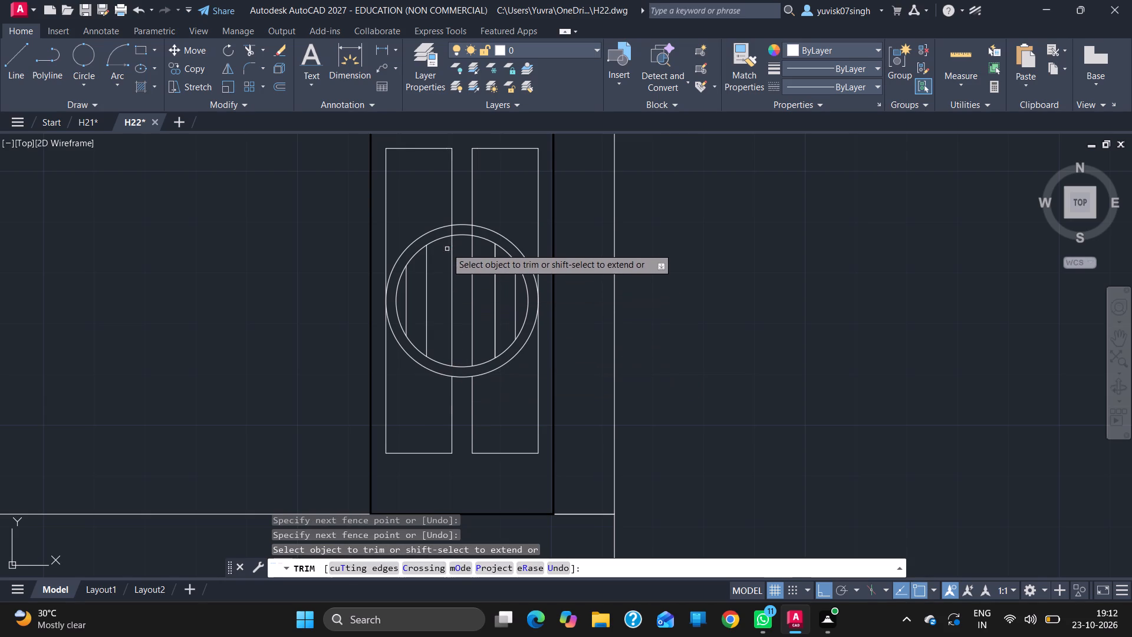
{"action": "left_click_drag", "start_coordinate": [449, 232], "coordinate": [456, 232]}
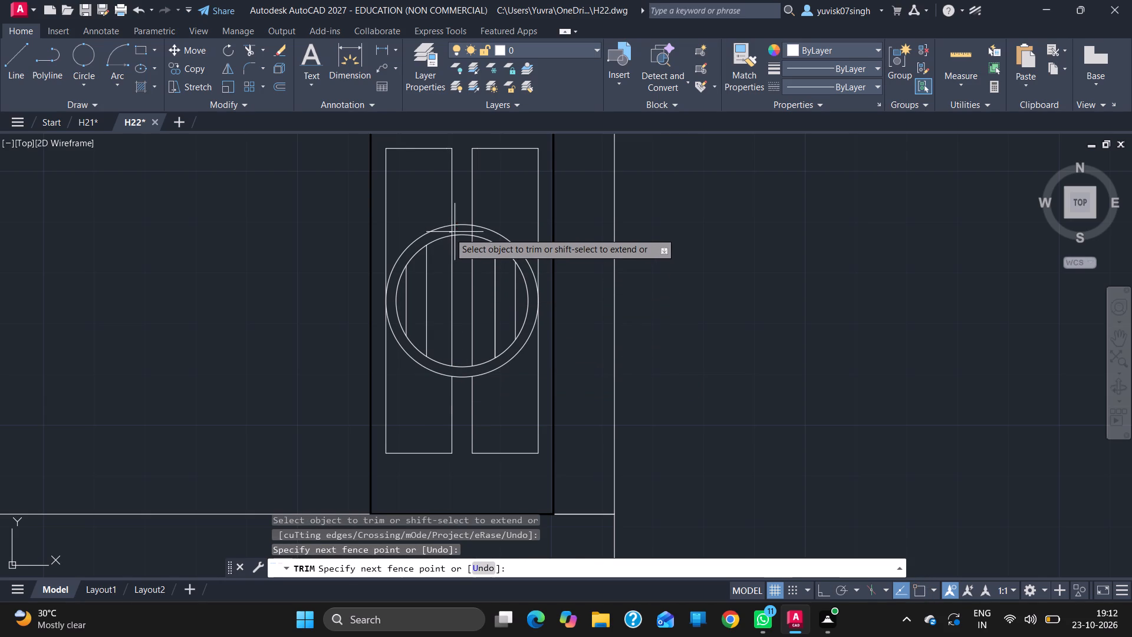
{"action": "left_click_drag", "start_coordinate": [456, 232], "coordinate": [476, 231]}
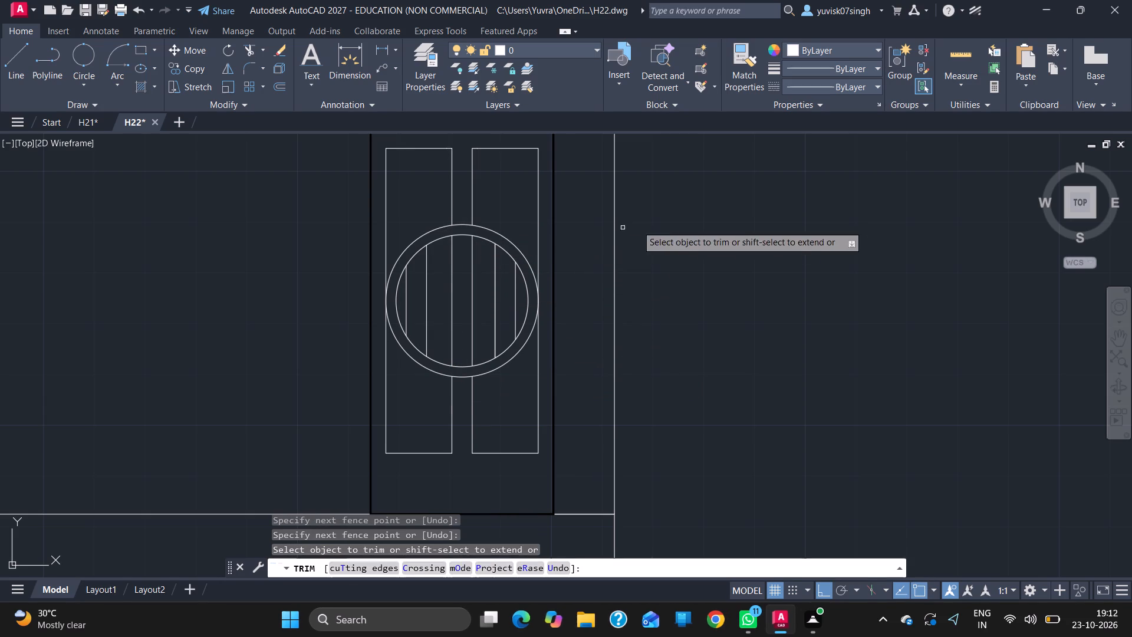
Draw a ledge on top of the door with lines: 3" out from its top-right corner, 3" up, 3'6" across, 3" down, and back to the door.
{"action": "scroll", "coordinate": [659, 304], "scroll_direction": "down", "scroll_amount": 2, "text": "ctrl"}
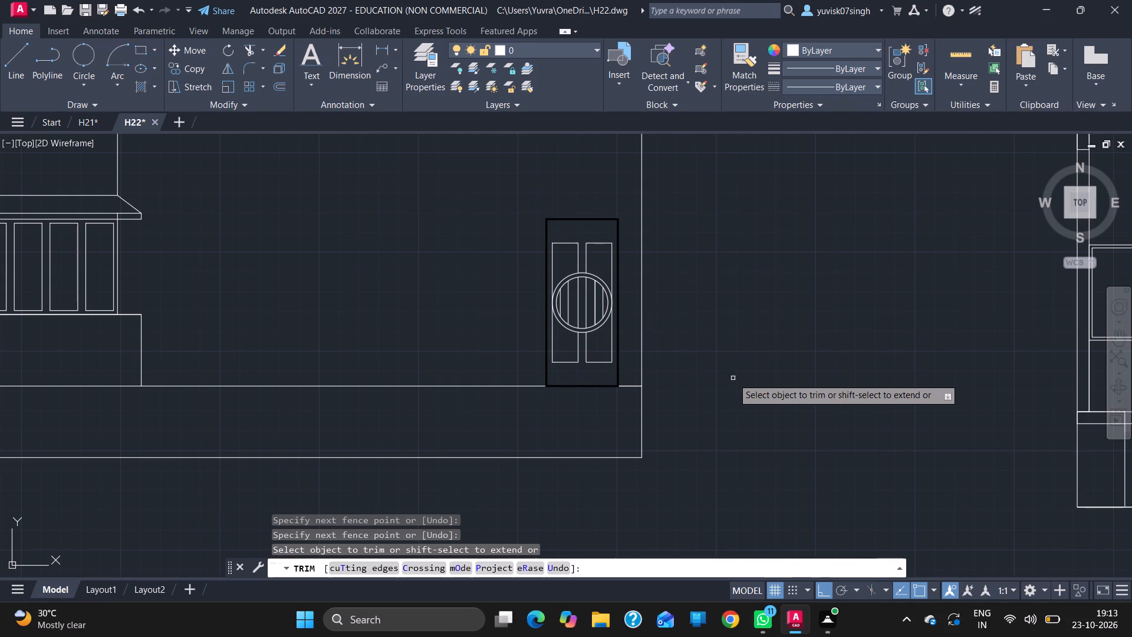
{"action": "left_click", "coordinate": [4, 61]}
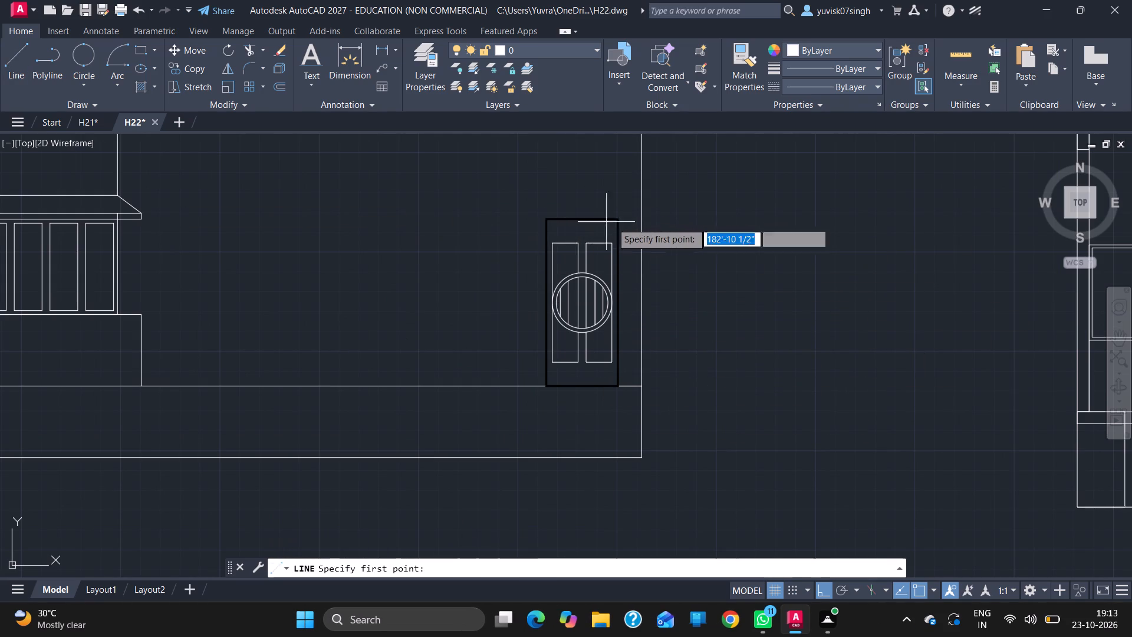
{"action": "left_click_drag", "start_coordinate": [617, 222], "coordinate": [636, 221]}
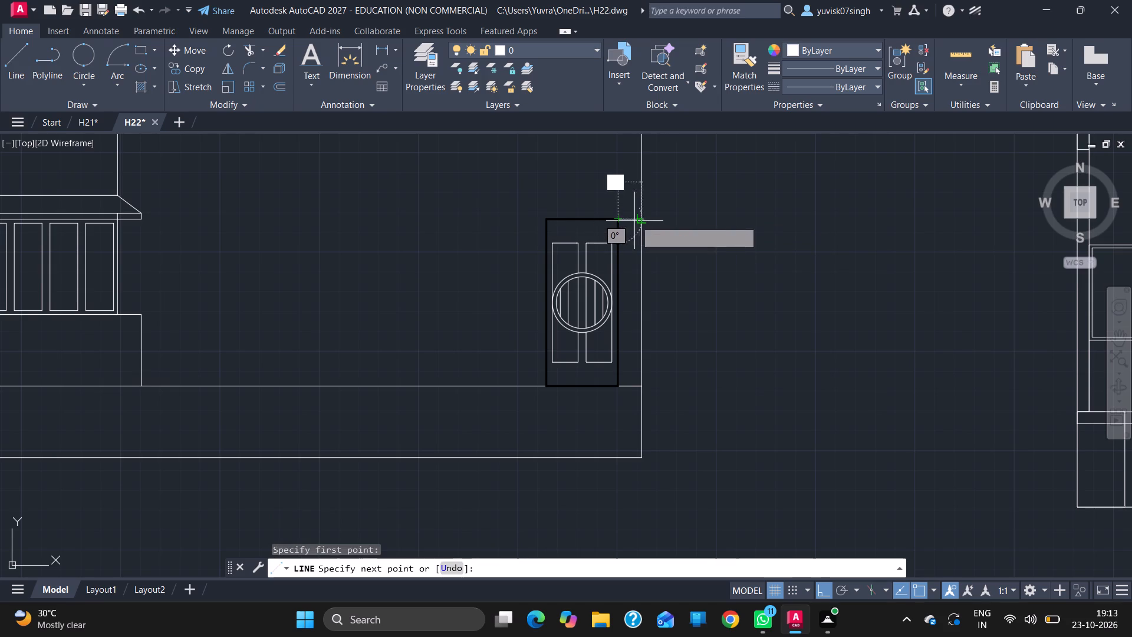
{"action": "left_click_drag", "start_coordinate": [636, 221], "coordinate": [641, 220]}
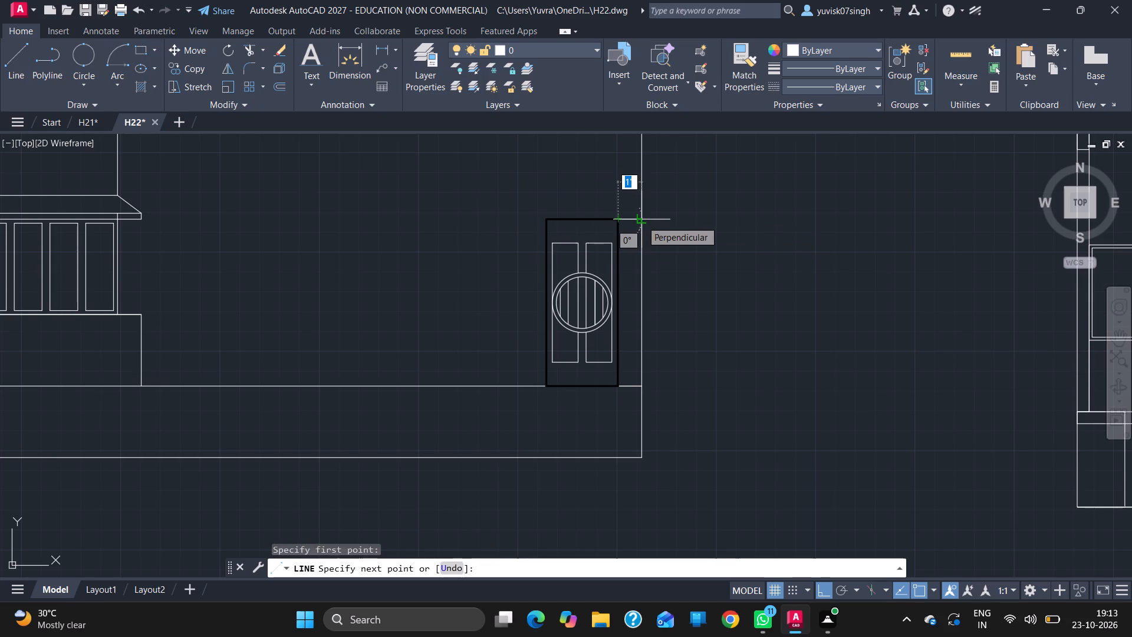
{"action": "left_click_drag", "start_coordinate": [641, 220], "coordinate": [627, 223]}
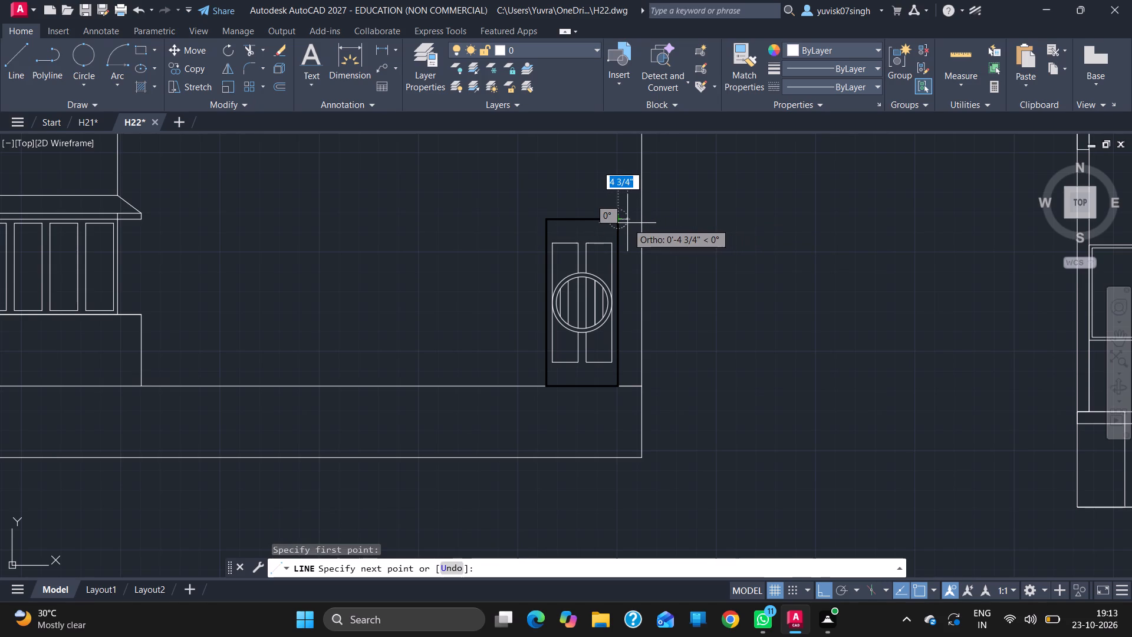
{"action": "key", "text": "3"}
{"action": "key", "text": "Return"}
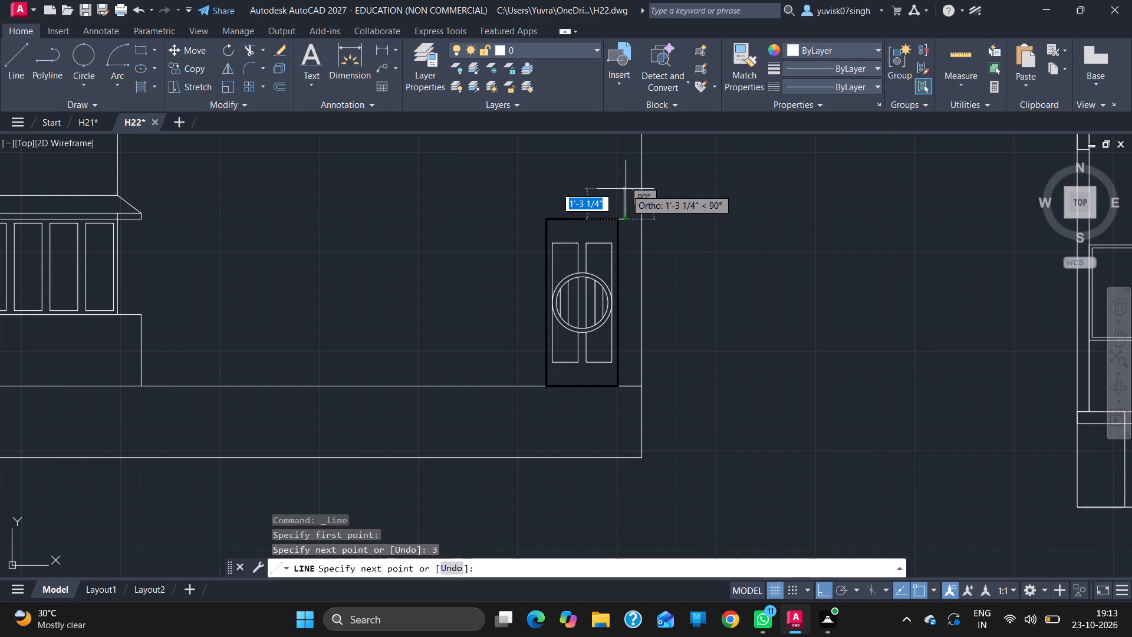
{"action": "key", "text": "3"}
{"action": "key", "text": "Return"}
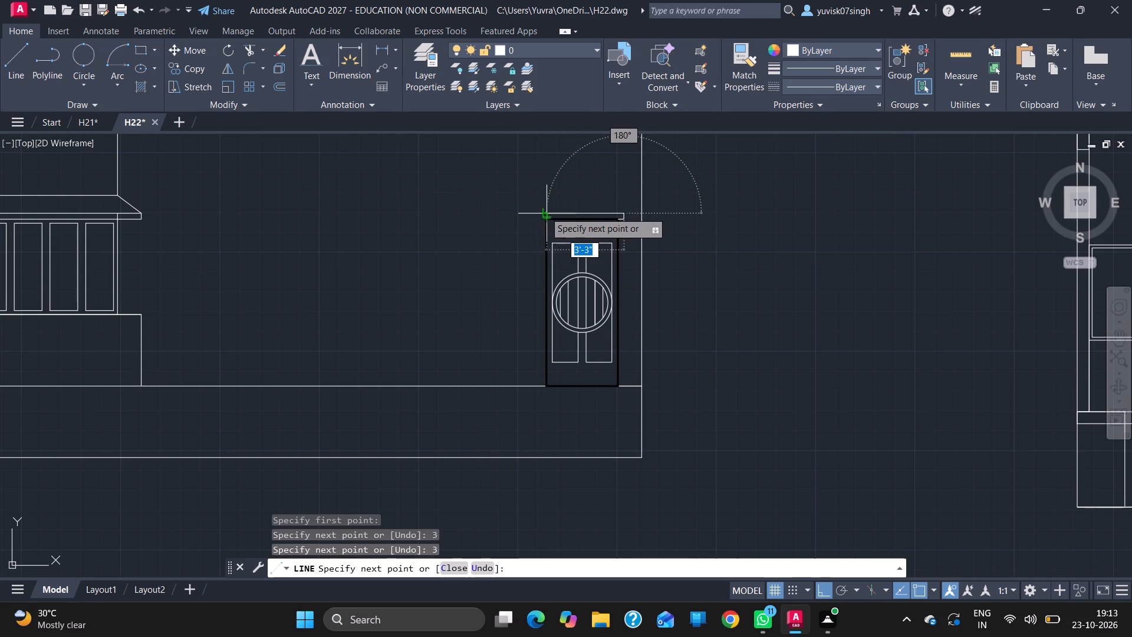
{"action": "type", "text": "3'6"}
{"action": "key", "text": "Return"}
{"action": "key", "text": "3"}
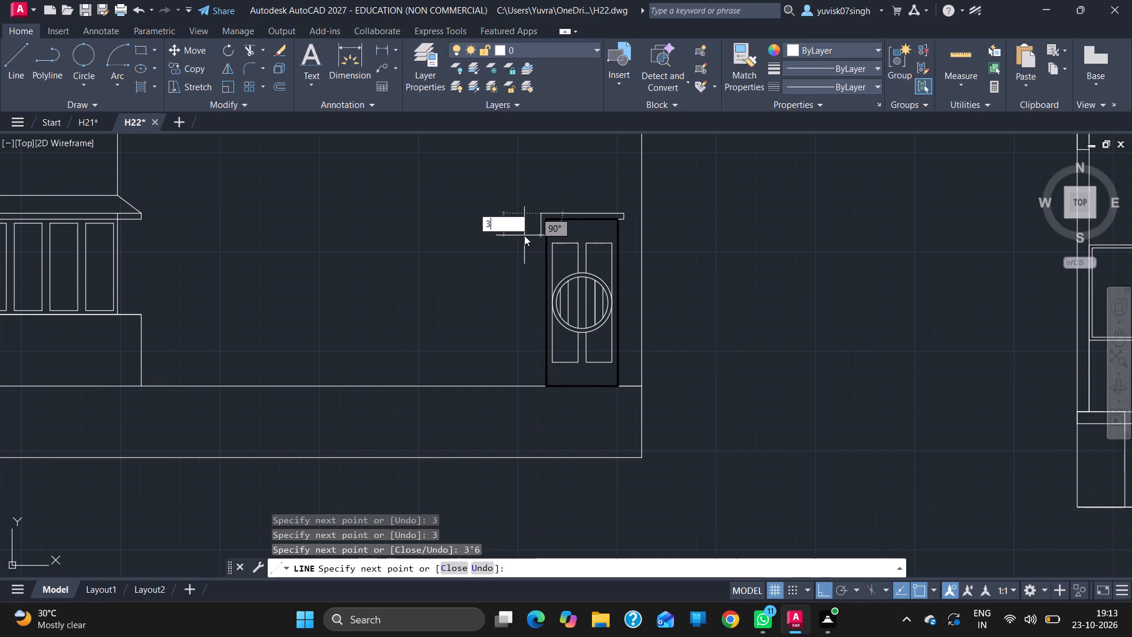
{"action": "key", "text": "Return"}
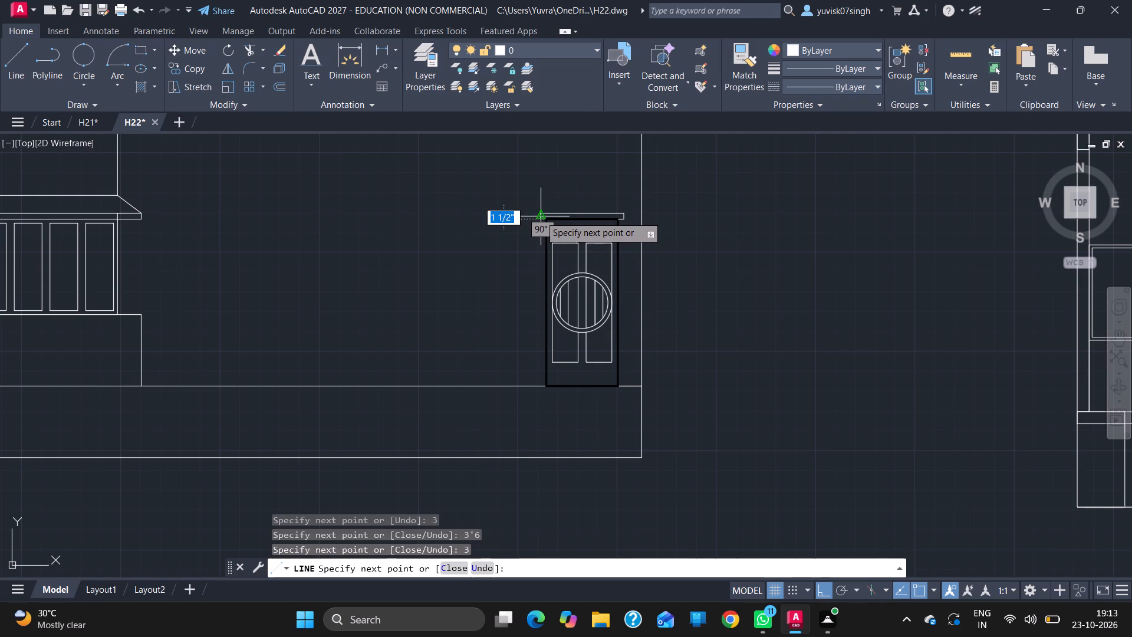
{"action": "left_click", "coordinate": [549, 215]}
{"action": "key", "text": "Escape"}
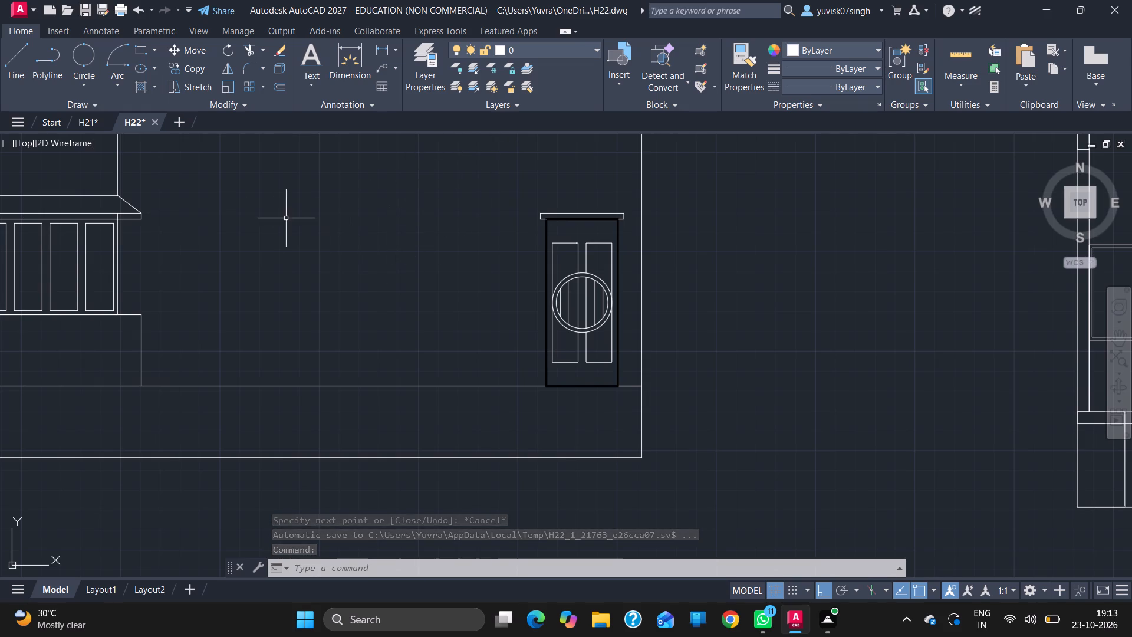
Check the height of the sloped canopy above the neighbouring window using a temporary line.
{"action": "left_click", "coordinate": [8, 73]}
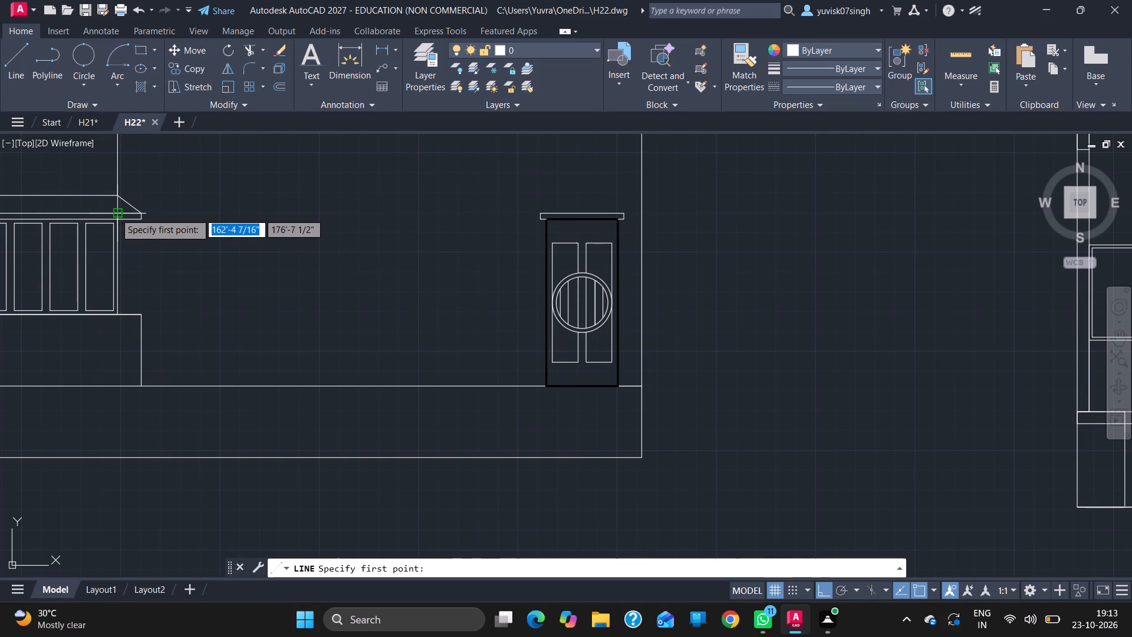
{"action": "left_click_drag", "start_coordinate": [115, 213], "coordinate": [116, 198]}
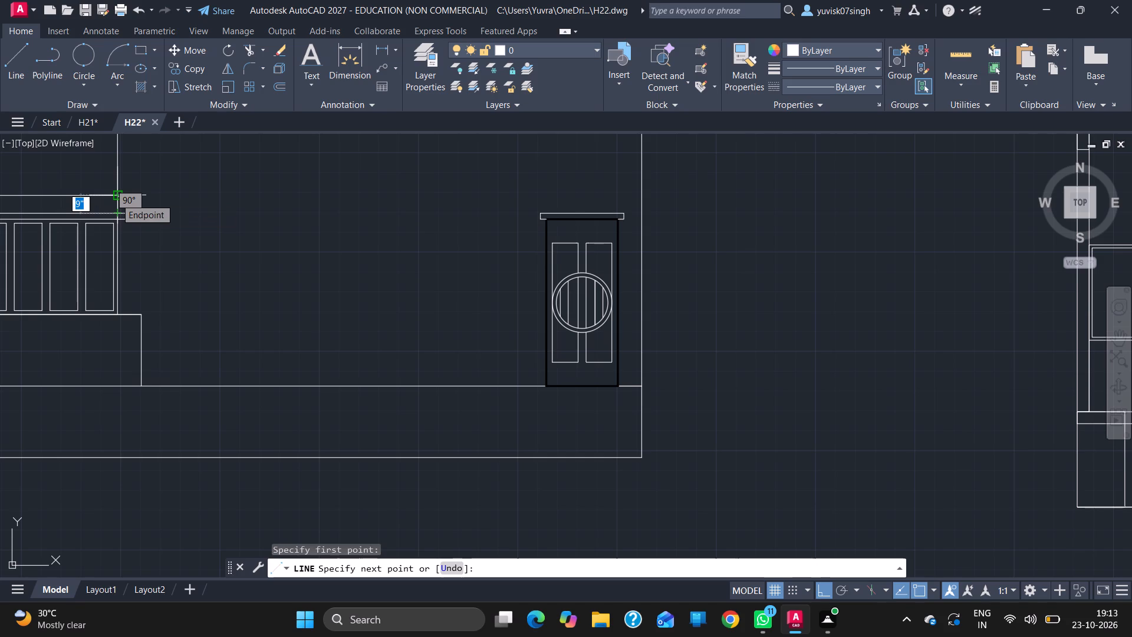
{"action": "left_click_drag", "start_coordinate": [116, 198], "coordinate": [398, 249]}
{"action": "key", "text": "Escape"}
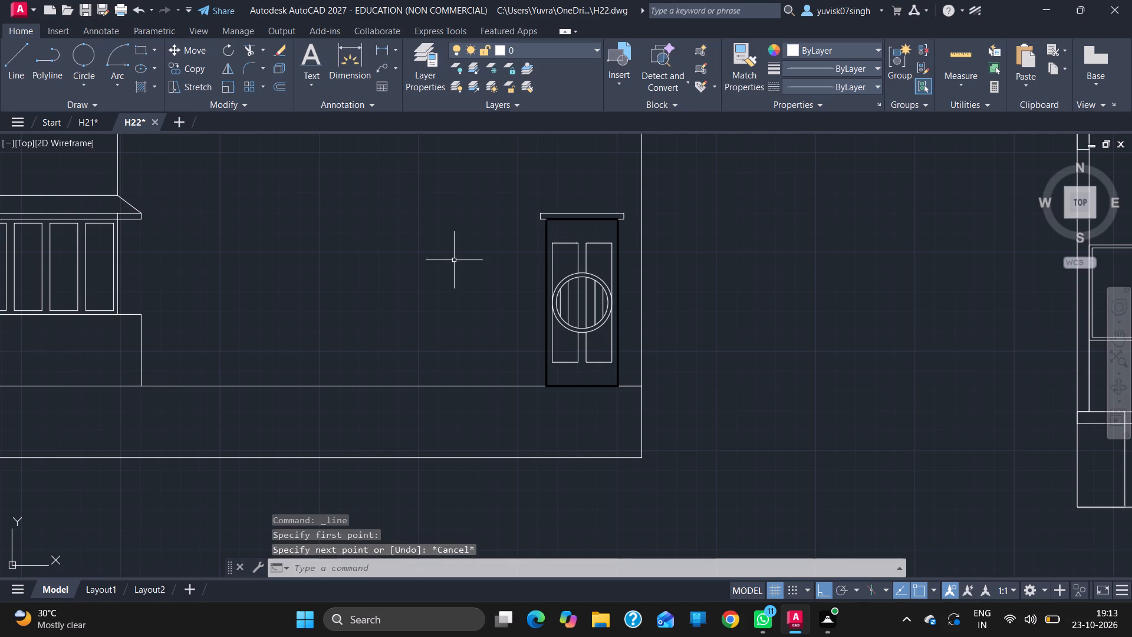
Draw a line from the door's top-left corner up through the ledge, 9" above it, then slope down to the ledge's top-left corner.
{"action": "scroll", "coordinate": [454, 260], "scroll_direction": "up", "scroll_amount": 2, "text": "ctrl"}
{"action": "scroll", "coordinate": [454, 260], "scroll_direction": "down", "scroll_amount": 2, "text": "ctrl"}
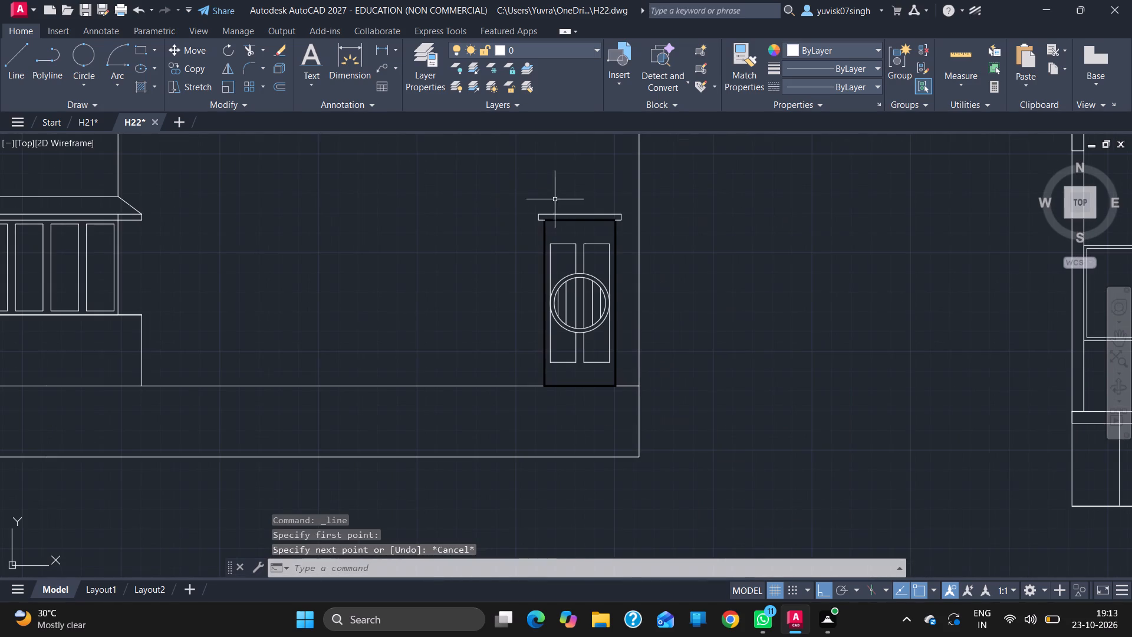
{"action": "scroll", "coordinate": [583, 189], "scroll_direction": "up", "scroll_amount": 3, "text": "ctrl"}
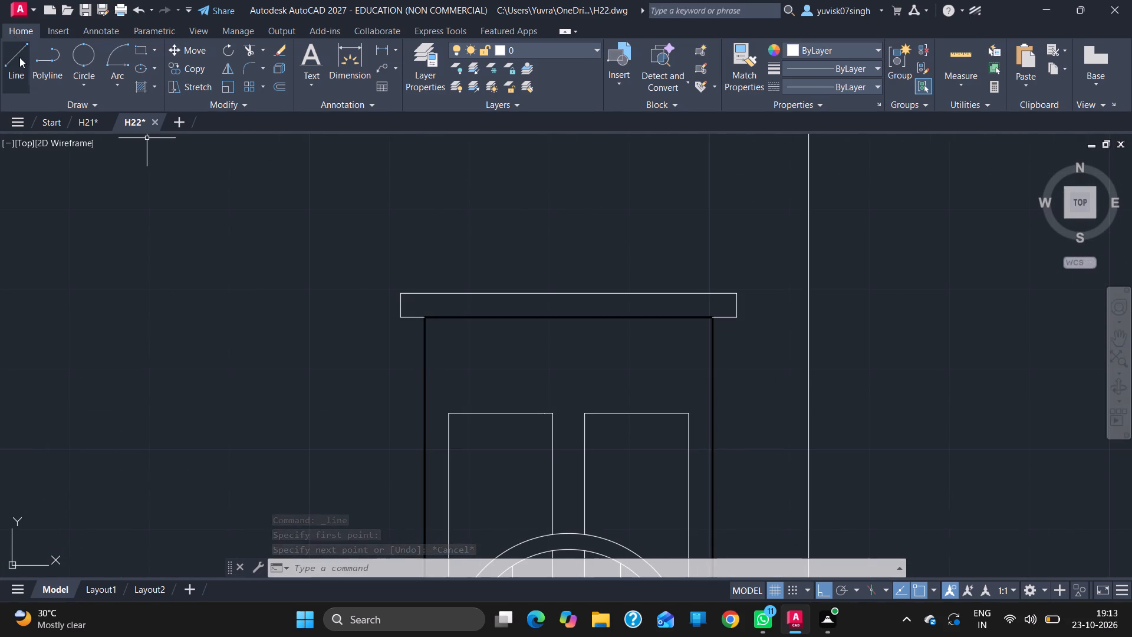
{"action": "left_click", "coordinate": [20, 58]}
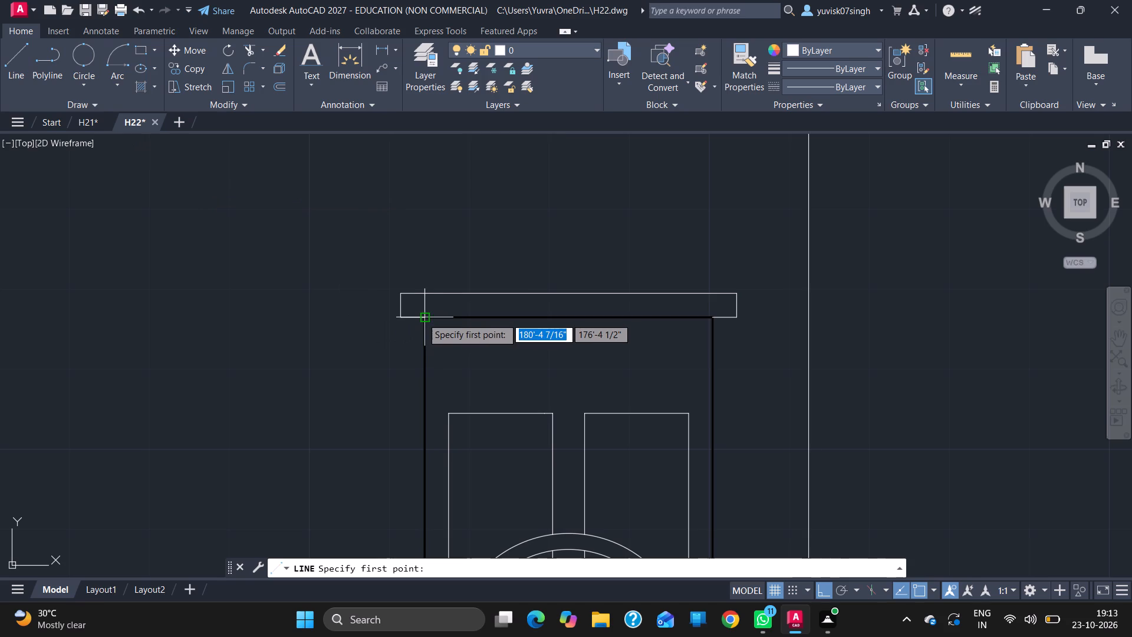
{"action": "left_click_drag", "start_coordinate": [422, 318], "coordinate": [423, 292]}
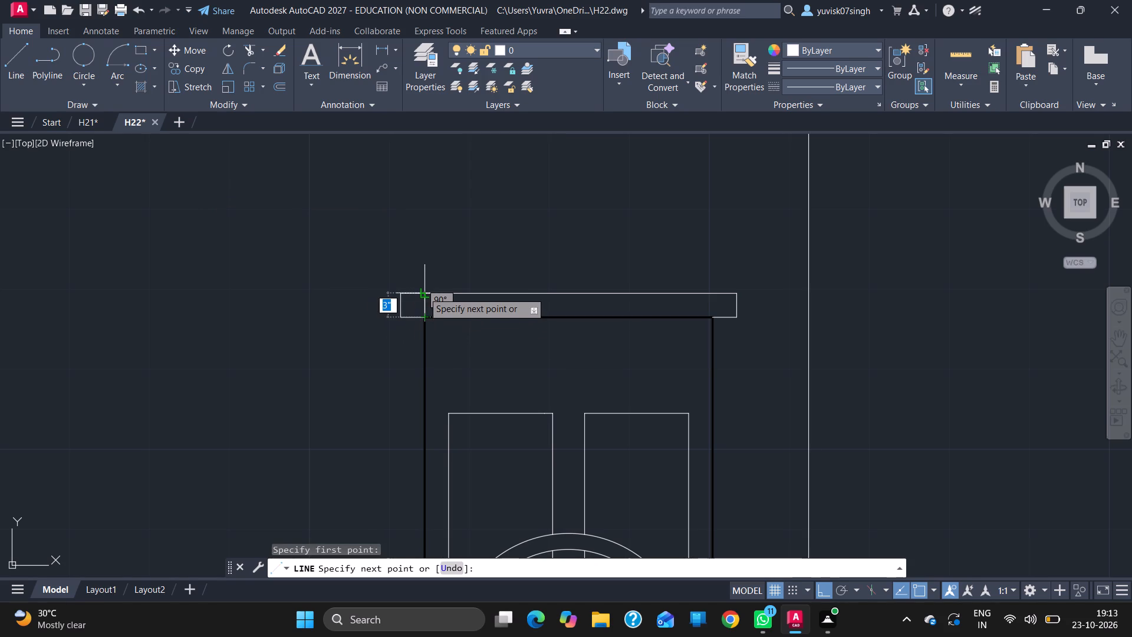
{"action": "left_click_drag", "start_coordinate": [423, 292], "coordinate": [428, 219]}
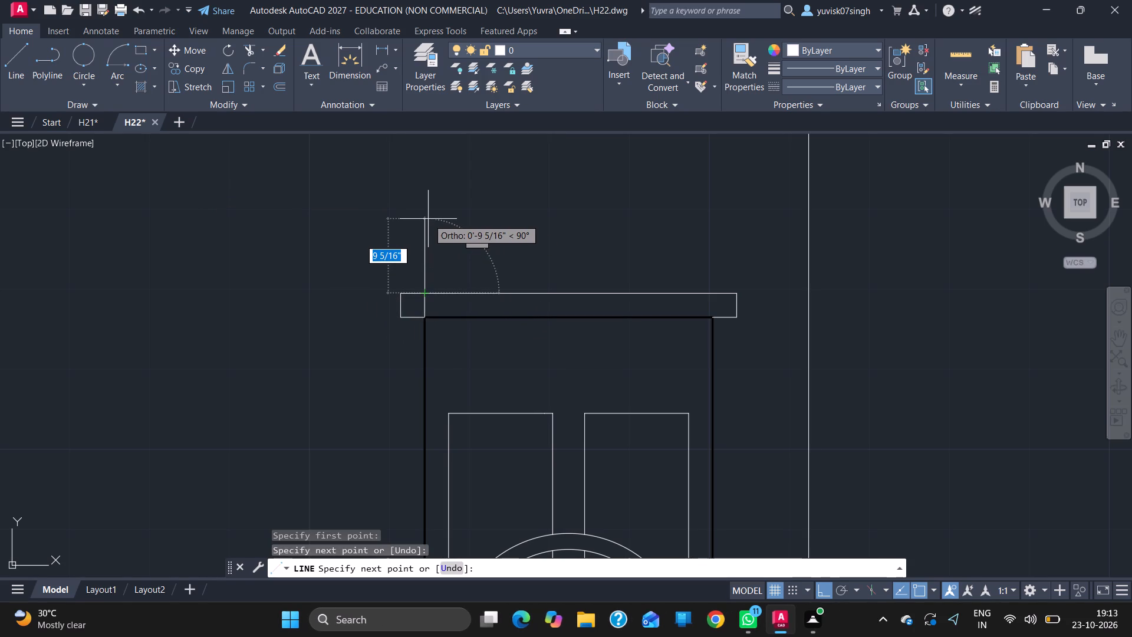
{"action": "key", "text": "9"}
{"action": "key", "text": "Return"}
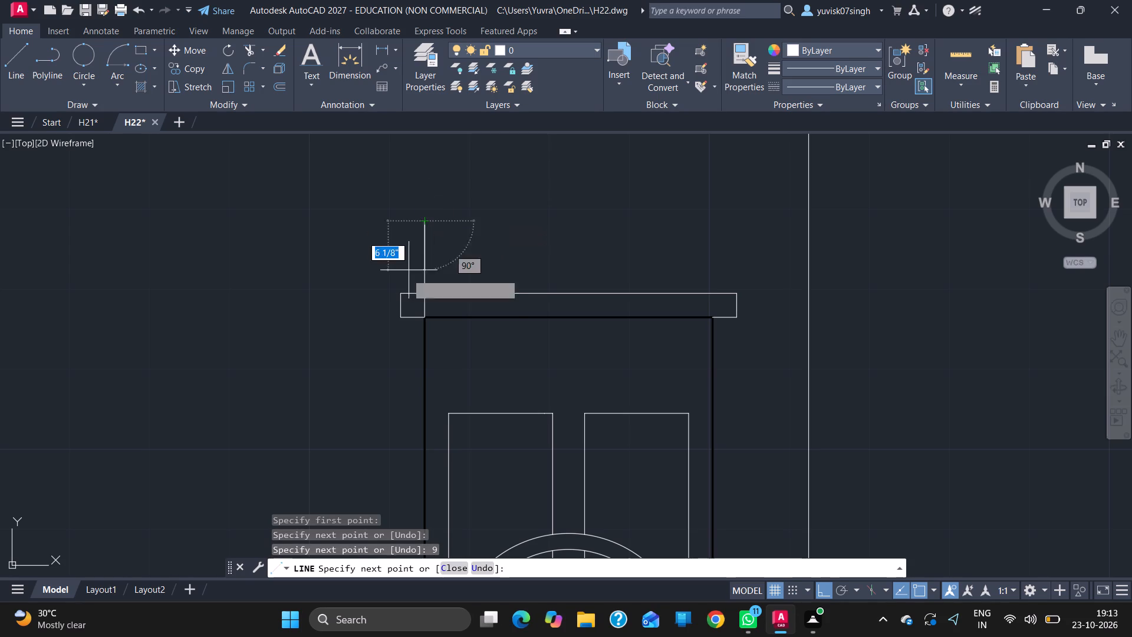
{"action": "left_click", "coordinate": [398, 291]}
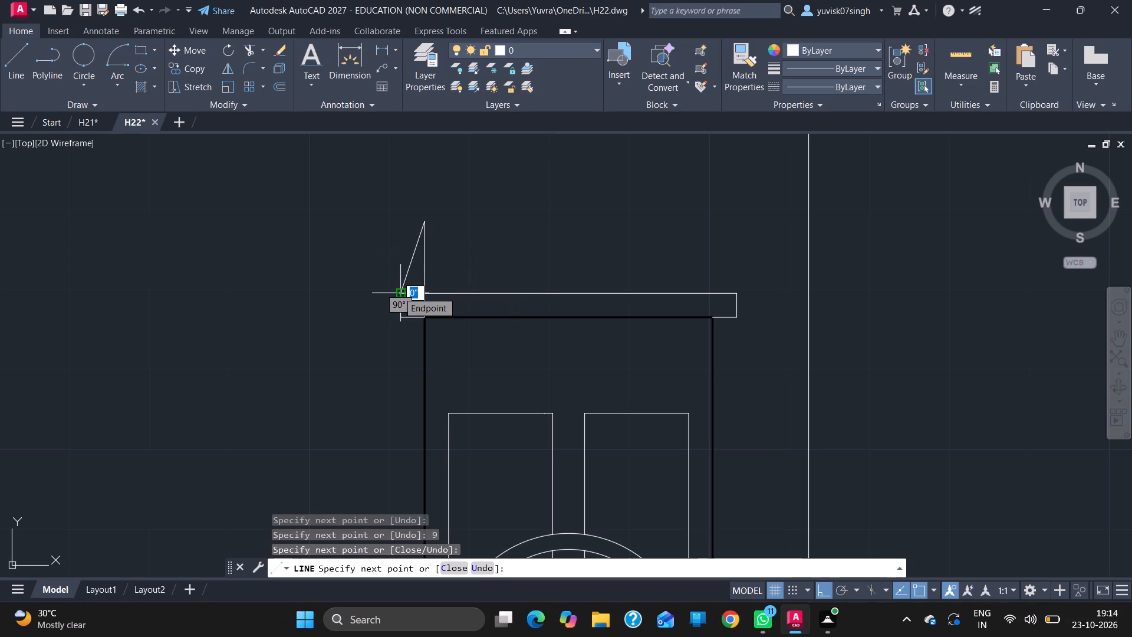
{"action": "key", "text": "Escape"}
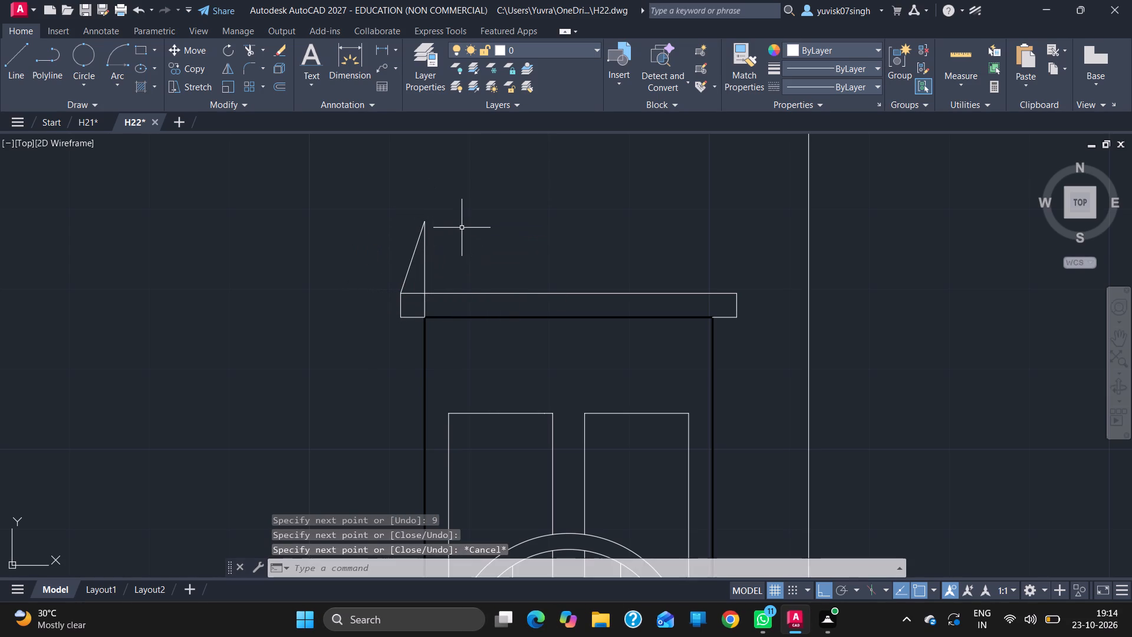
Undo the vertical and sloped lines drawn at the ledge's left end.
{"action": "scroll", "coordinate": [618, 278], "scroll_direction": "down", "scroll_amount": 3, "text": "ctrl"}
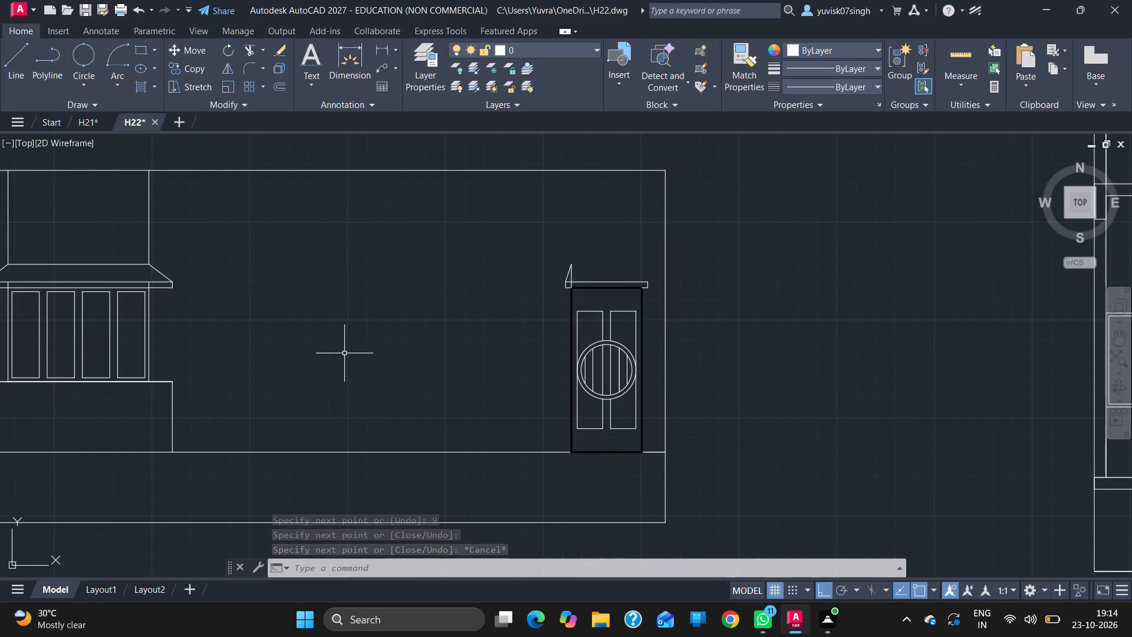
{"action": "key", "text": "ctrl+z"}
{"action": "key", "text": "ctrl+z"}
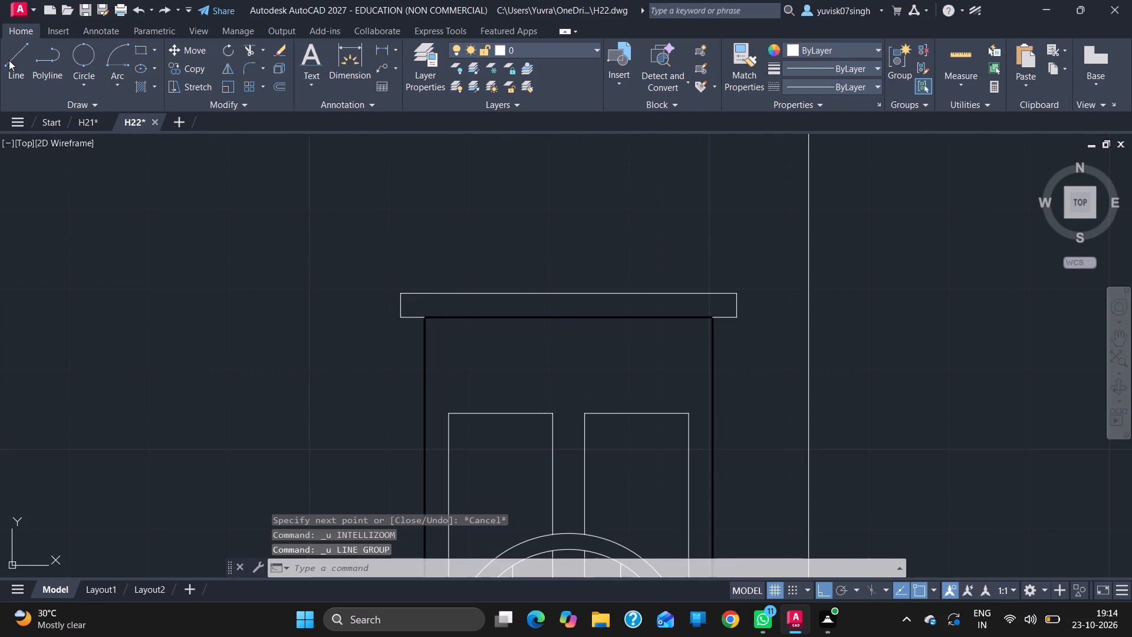
Extend the ledge's left end outward by 2", stretching its bottom line, end line and top line to match.
{"action": "left_click", "coordinate": [409, 316]}
{"action": "left_click_drag", "start_coordinate": [402, 317], "coordinate": [386, 317]}
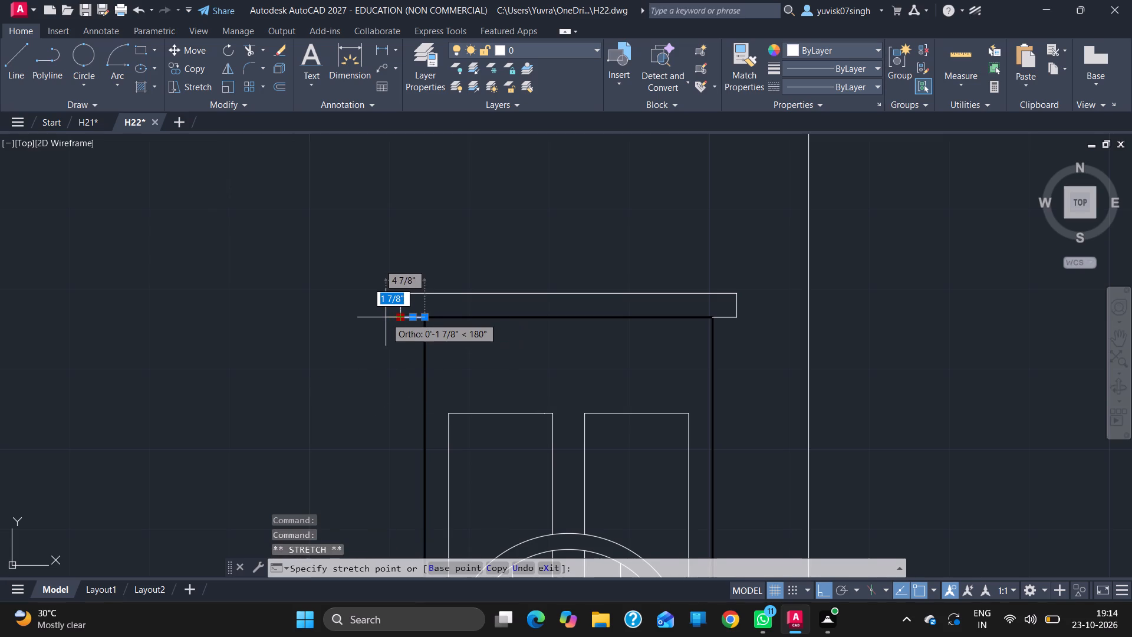
{"action": "left_click_drag", "start_coordinate": [386, 317], "coordinate": [386, 317]}
{"action": "key", "text": "2"}
{"action": "key", "text": "Return"}
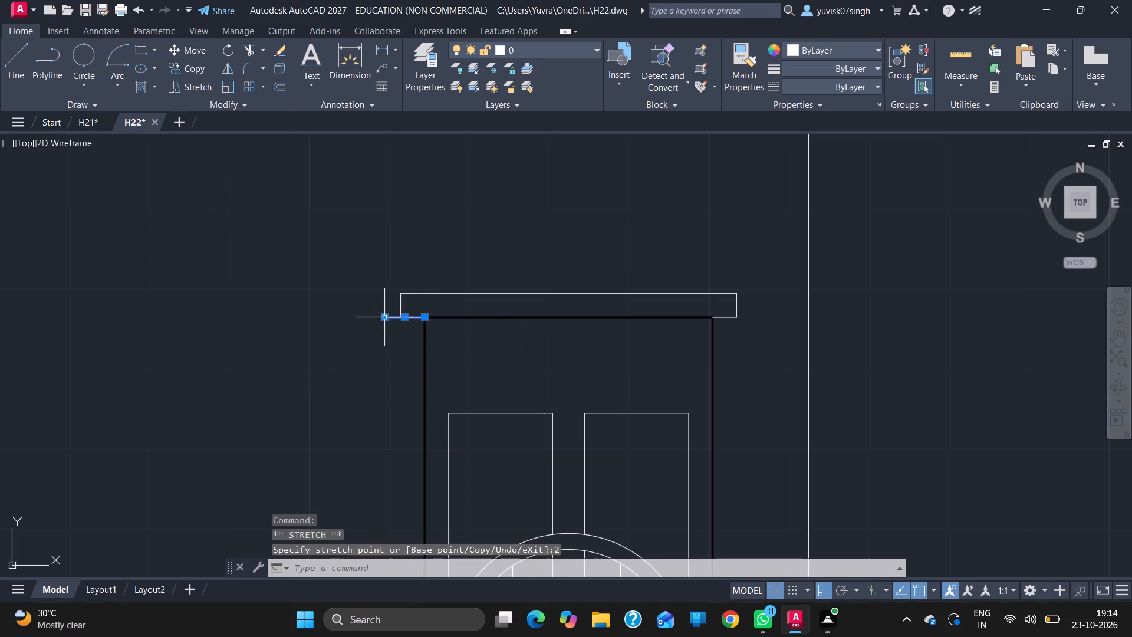
{"action": "left_click", "coordinate": [400, 304]}
{"action": "left_click_drag", "start_coordinate": [400, 304], "coordinate": [386, 306]}
{"action": "key", "text": "2"}
{"action": "key", "text": "Return"}
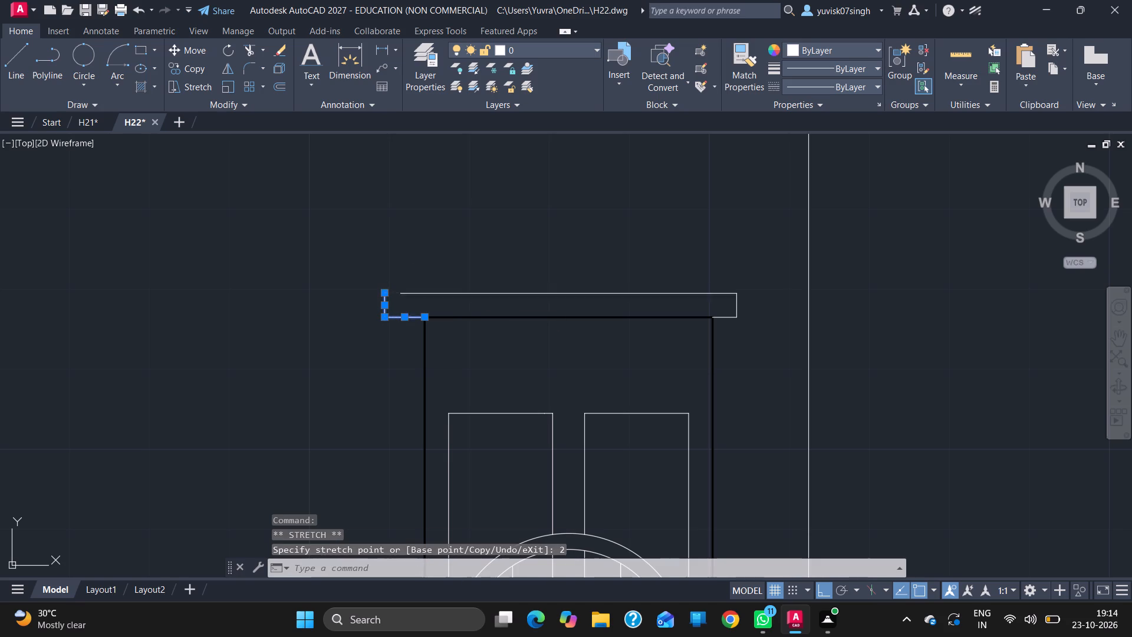
{"action": "left_click", "coordinate": [413, 293]}
{"action": "left_click_drag", "start_coordinate": [398, 294], "coordinate": [386, 293]}
{"action": "left_click", "coordinate": [386, 293]}
{"action": "key", "text": "Escape"}
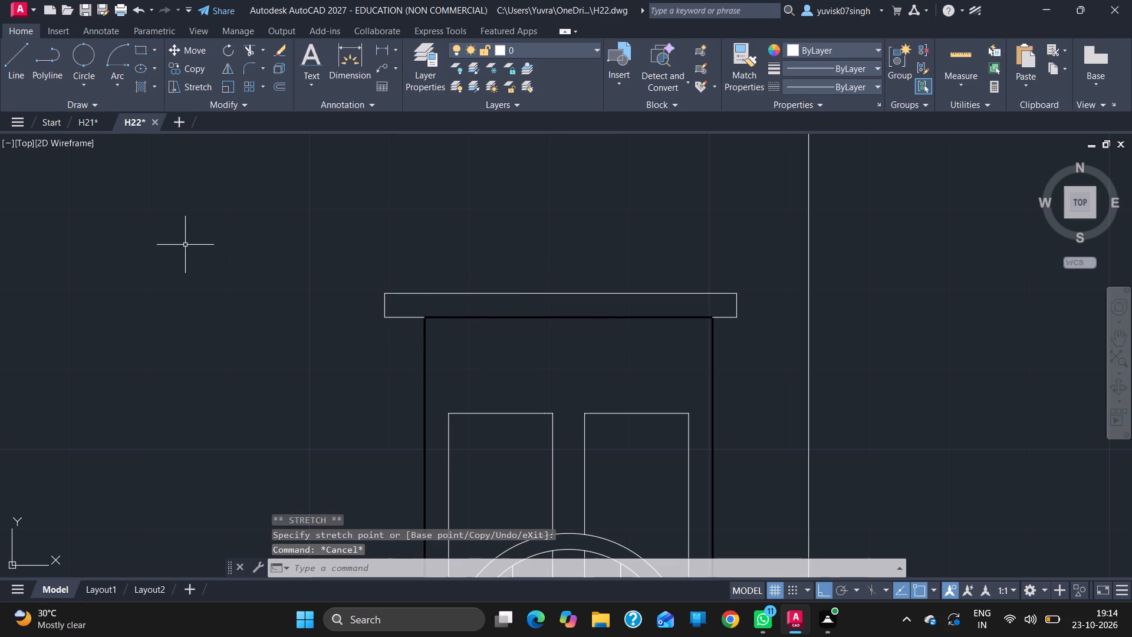
Extend the ledge's right end outward by 2", stretching its bottom line, end line and top line to match.
{"action": "left_click", "coordinate": [733, 317]}
{"action": "left_click", "coordinate": [733, 317]}
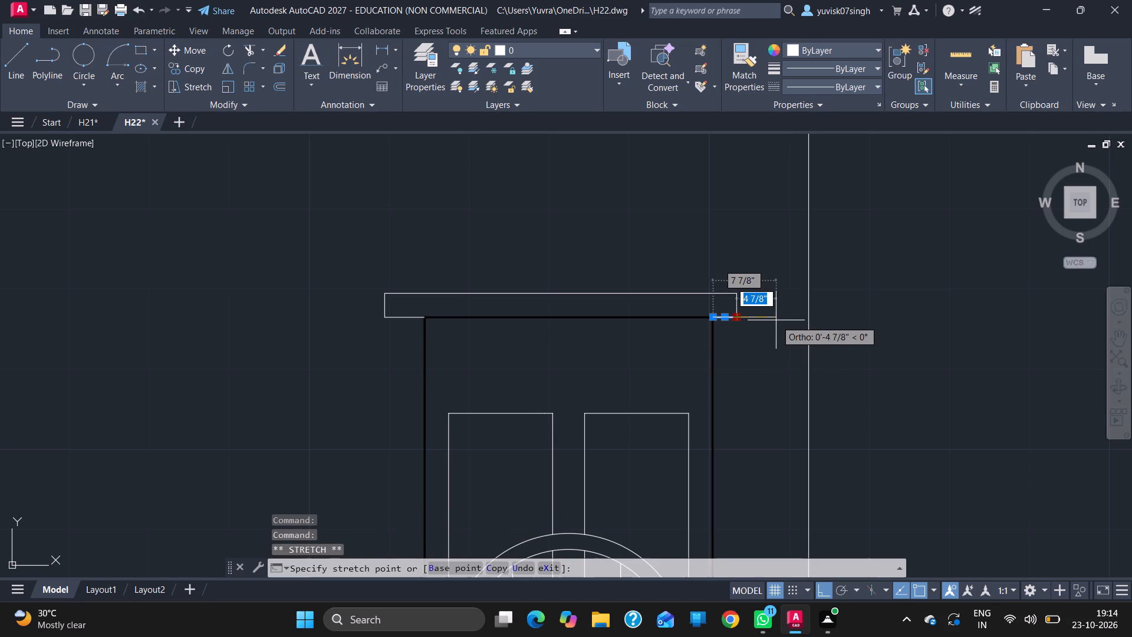
{"action": "key", "text": "2"}
{"action": "key", "text": "Return"}
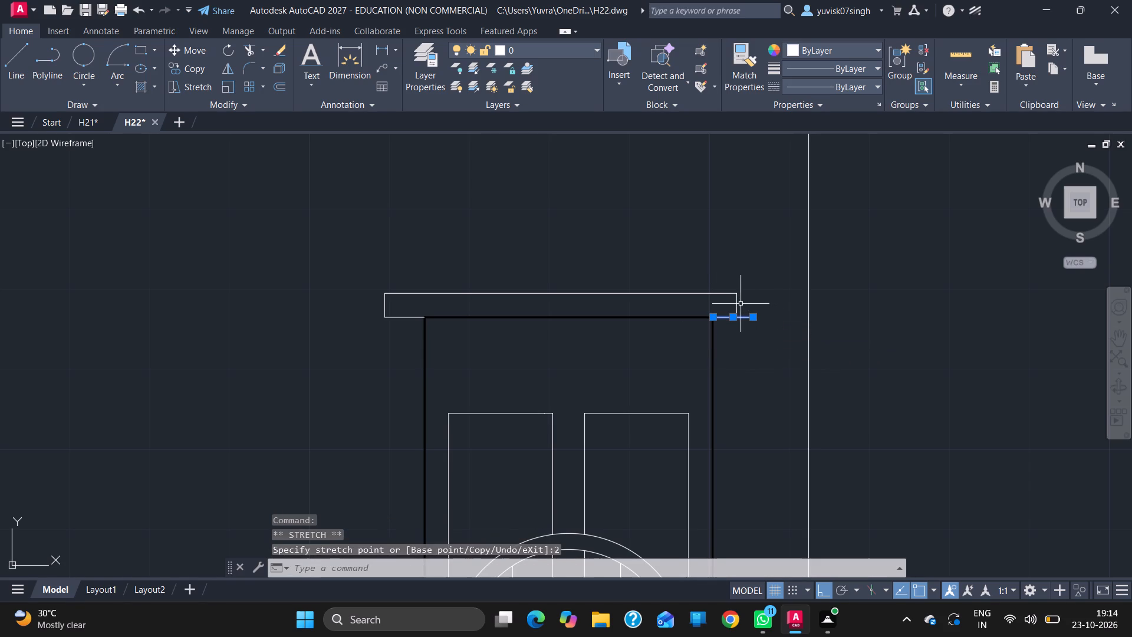
{"action": "left_click", "coordinate": [737, 304]}
{"action": "left_click_drag", "start_coordinate": [737, 304], "coordinate": [763, 303]}
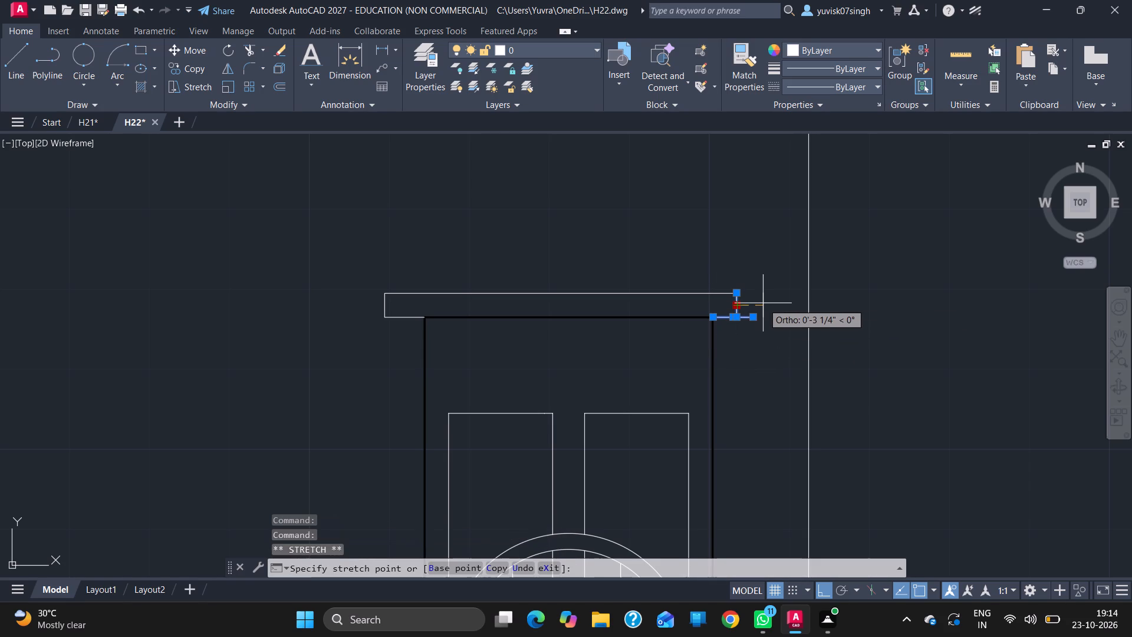
{"action": "key", "text": "2"}
{"action": "key", "text": "Return"}
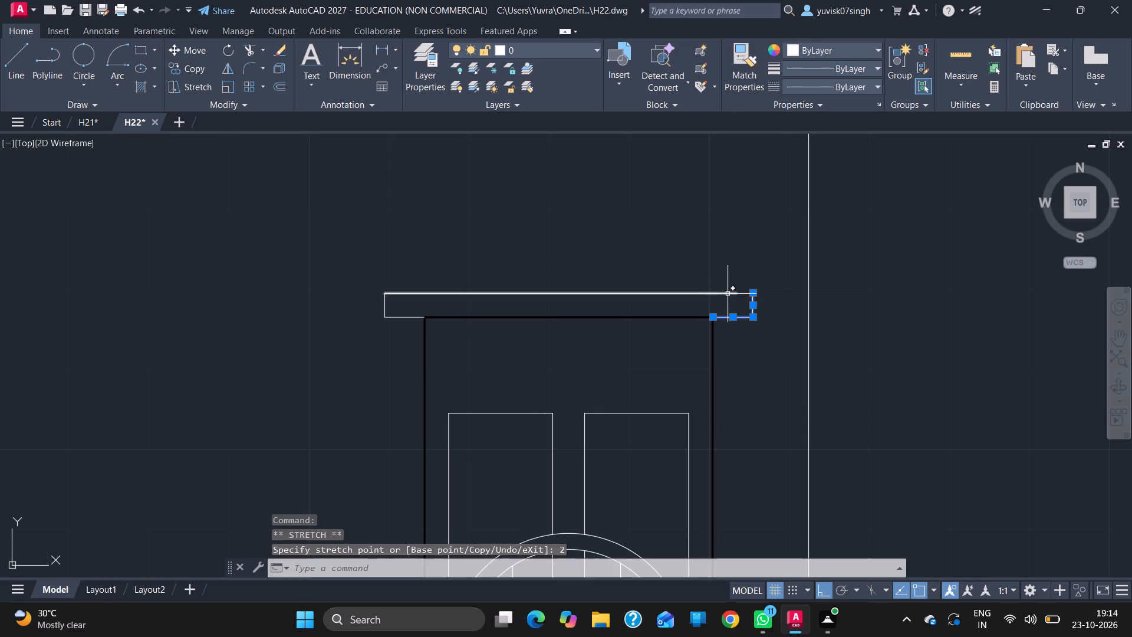
{"action": "left_click", "coordinate": [727, 292]}
{"action": "left_click_drag", "start_coordinate": [738, 294], "coordinate": [749, 294]}
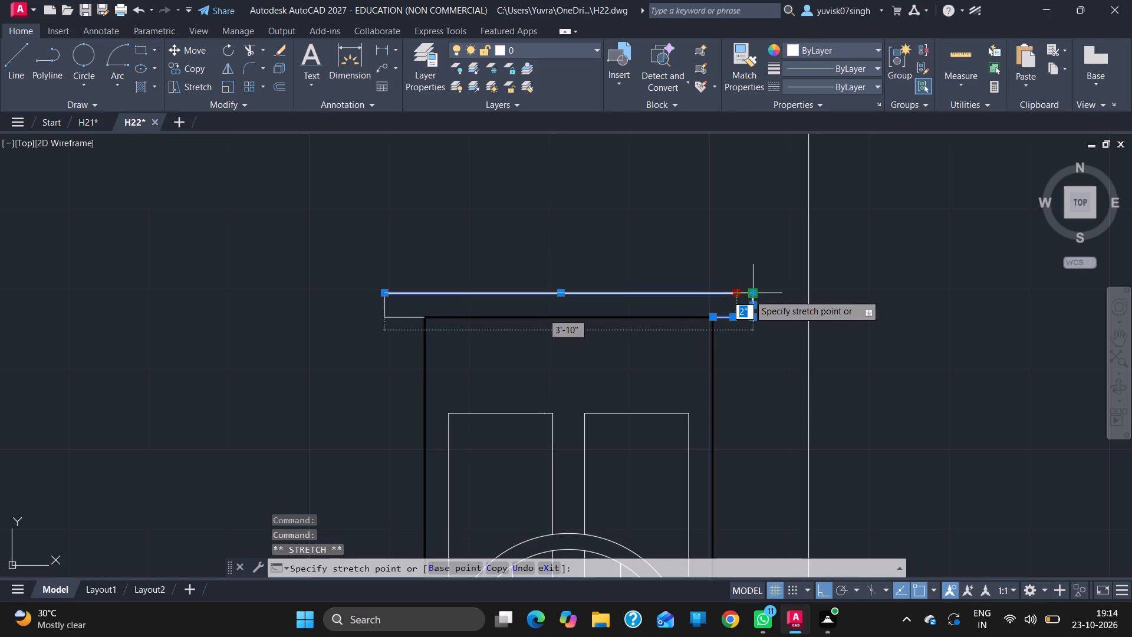
{"action": "left_click_drag", "start_coordinate": [749, 294], "coordinate": [749, 294]}
{"action": "left_click", "coordinate": [749, 294]}
{"action": "key", "text": "Escape"}
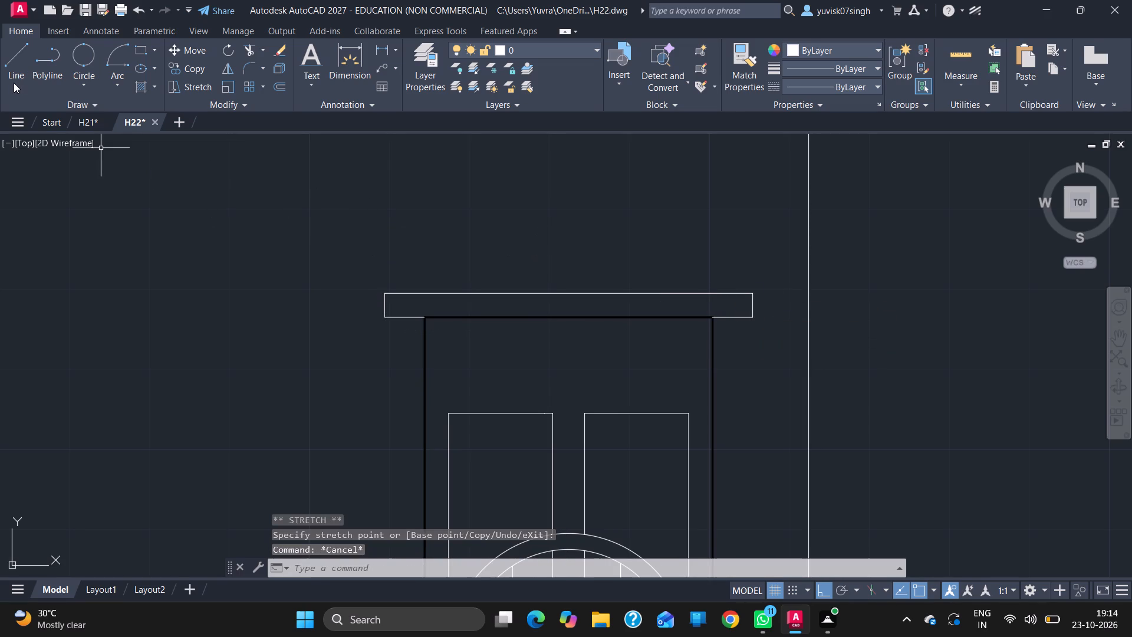
Check how far the ledge overhangs the door's top-right corner using a temporary line.
{"action": "left_click", "coordinate": [11, 83]}
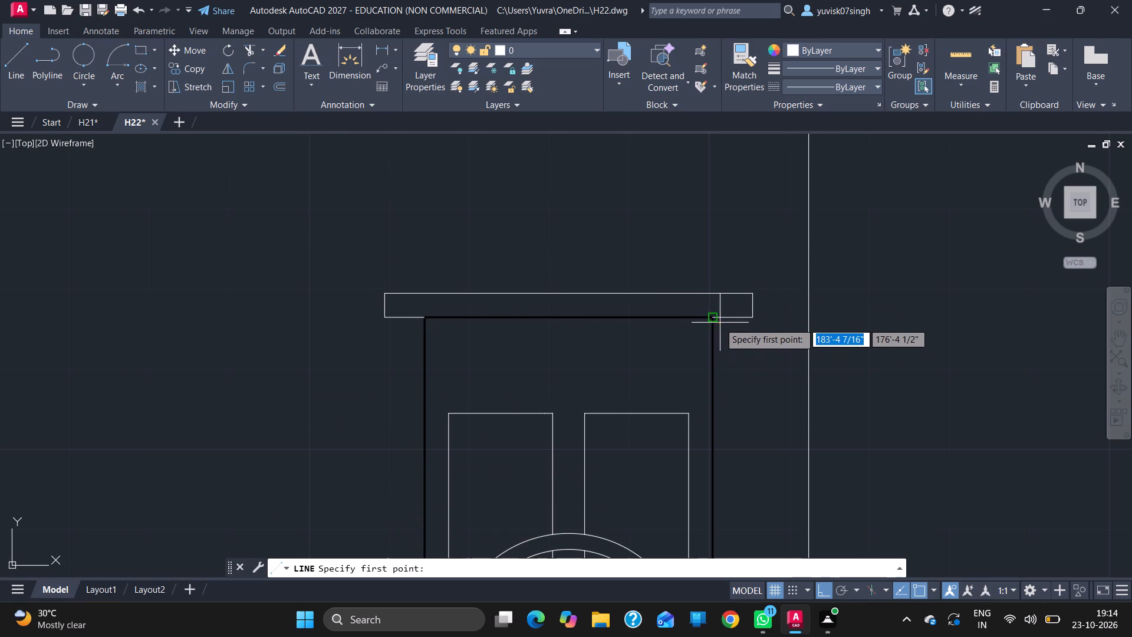
{"action": "left_click_drag", "start_coordinate": [714, 317], "coordinate": [751, 318]}
{"action": "key", "text": "Escape"}
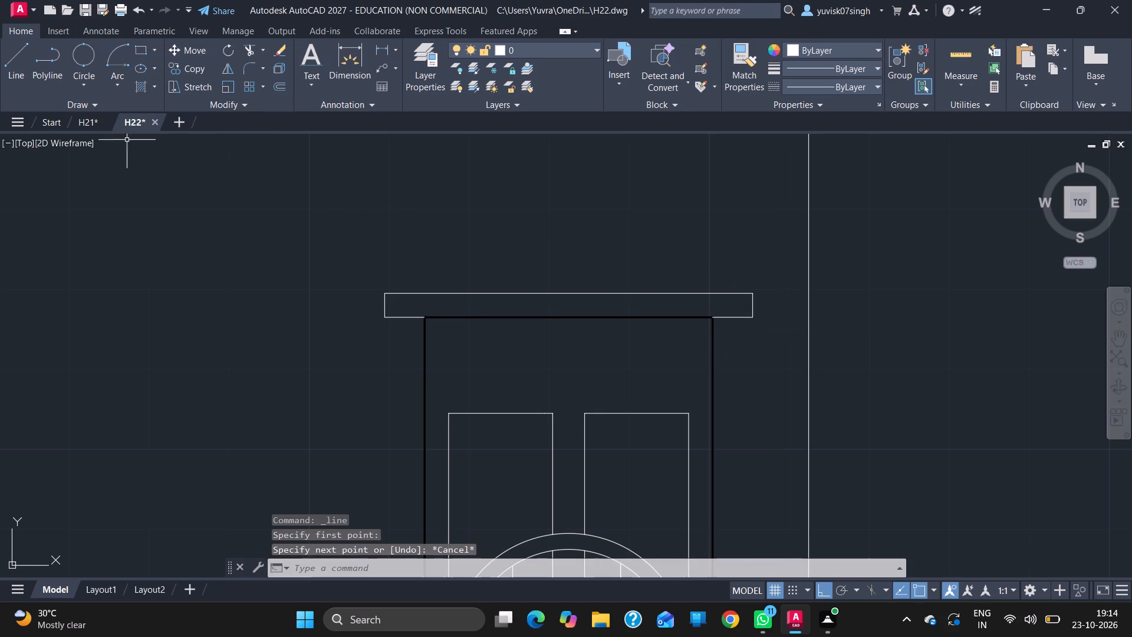
{"action": "left_click", "coordinate": [15, 55]}
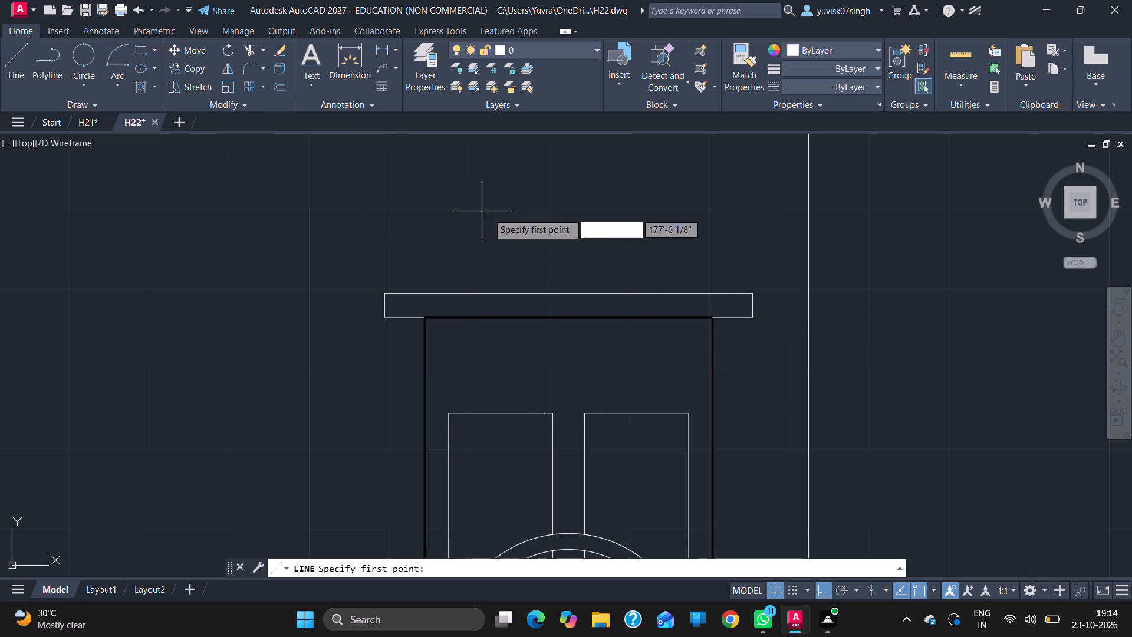
{"action": "key", "text": "Escape"}
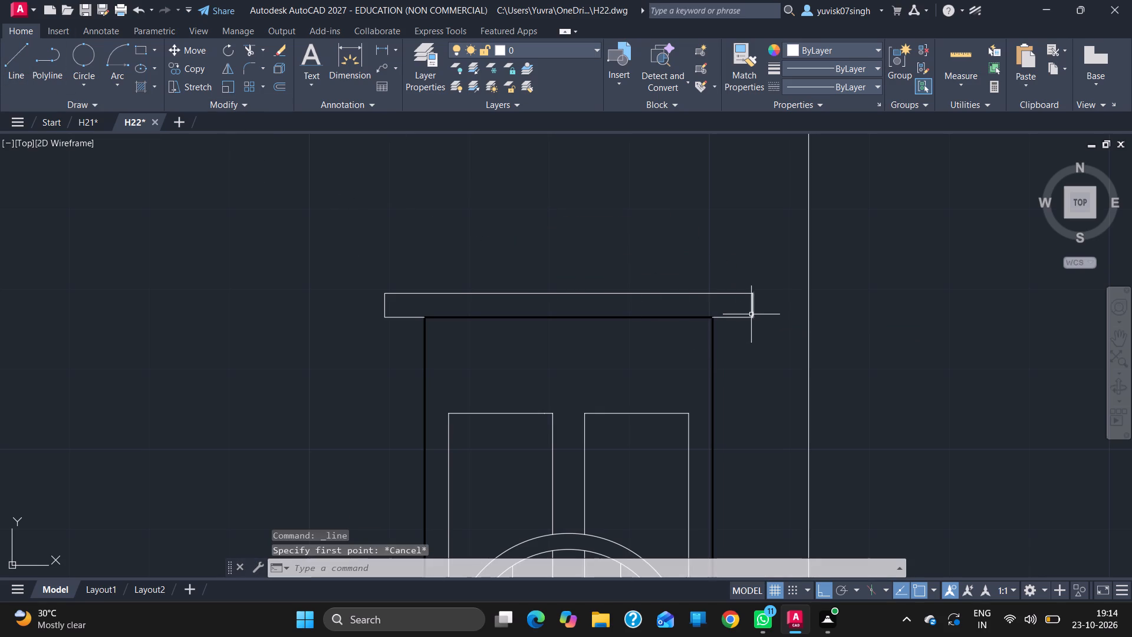
Extend the ledge's right end outward by another 1", stretching its bottom line, top line and end line.
{"action": "left_click", "coordinate": [747, 316]}
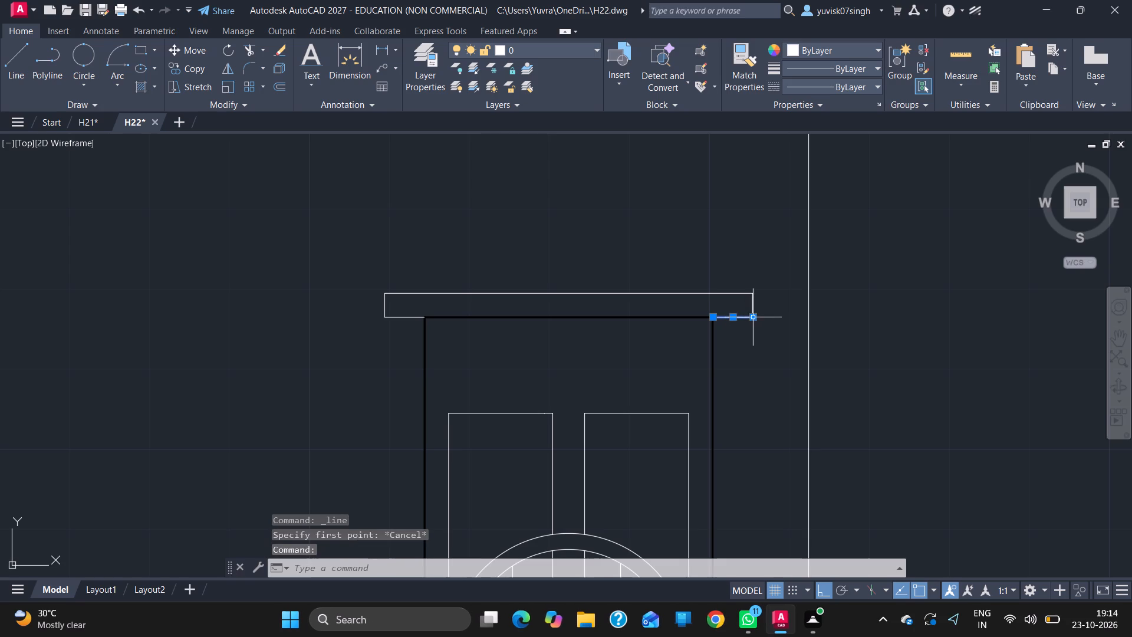
{"action": "left_click_drag", "start_coordinate": [754, 320], "coordinate": [770, 319]}
{"action": "key", "text": "1"}
{"action": "key", "text": "Return"}
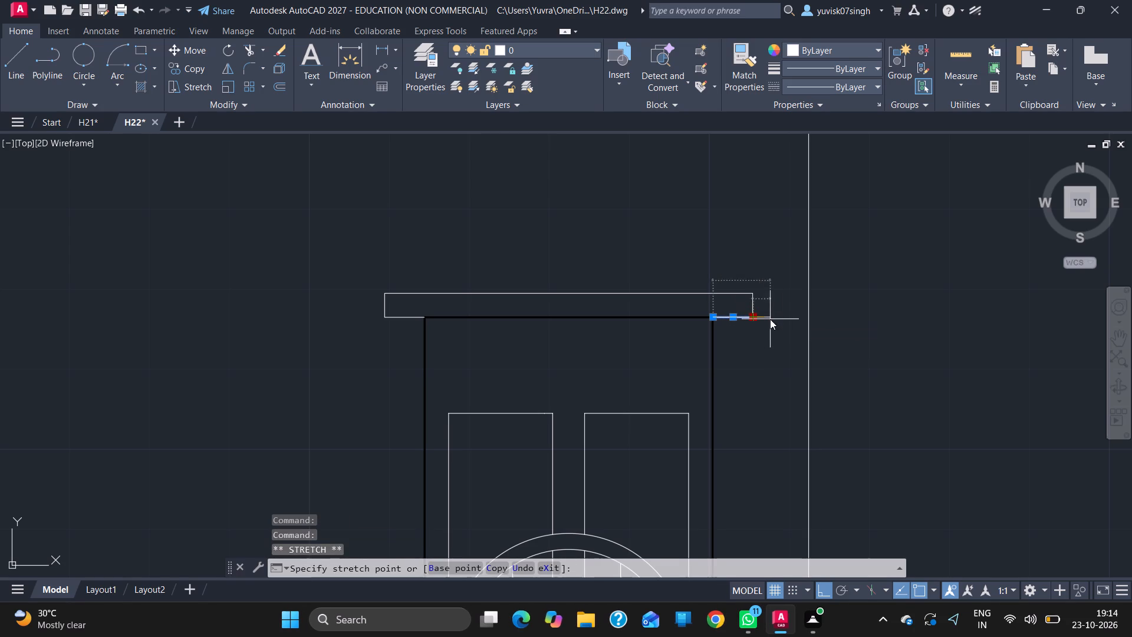
{"action": "left_click_drag", "start_coordinate": [734, 292], "coordinate": [751, 298]}
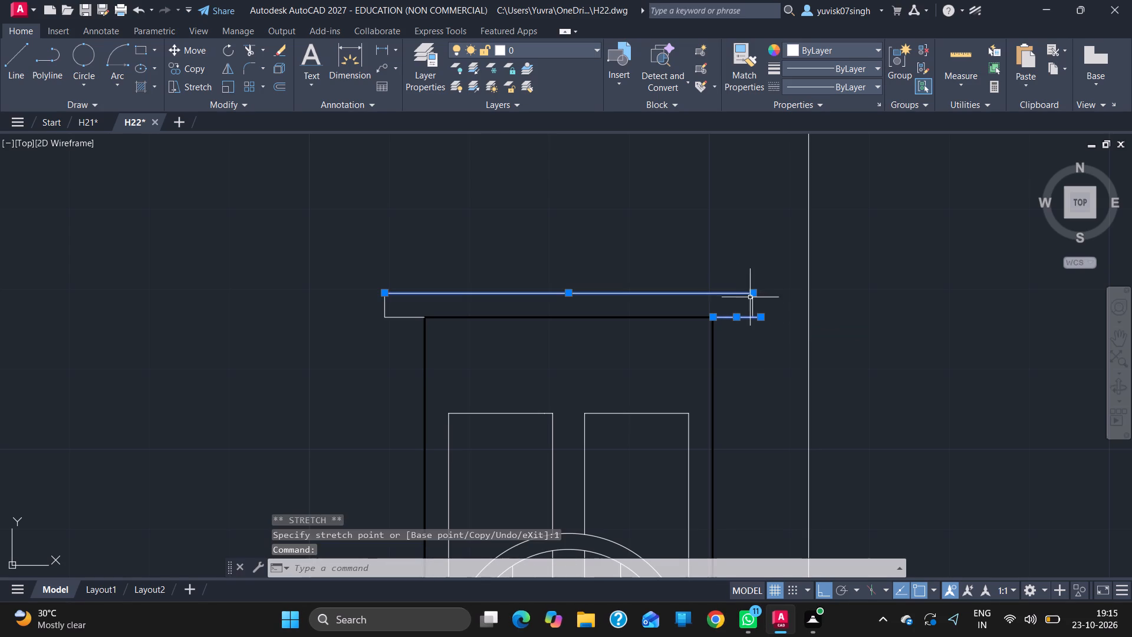
{"action": "left_click_drag", "start_coordinate": [751, 298], "coordinate": [752, 295]}
{"action": "left_click_drag", "start_coordinate": [752, 295], "coordinate": [767, 295]}
{"action": "key", "text": "1"}
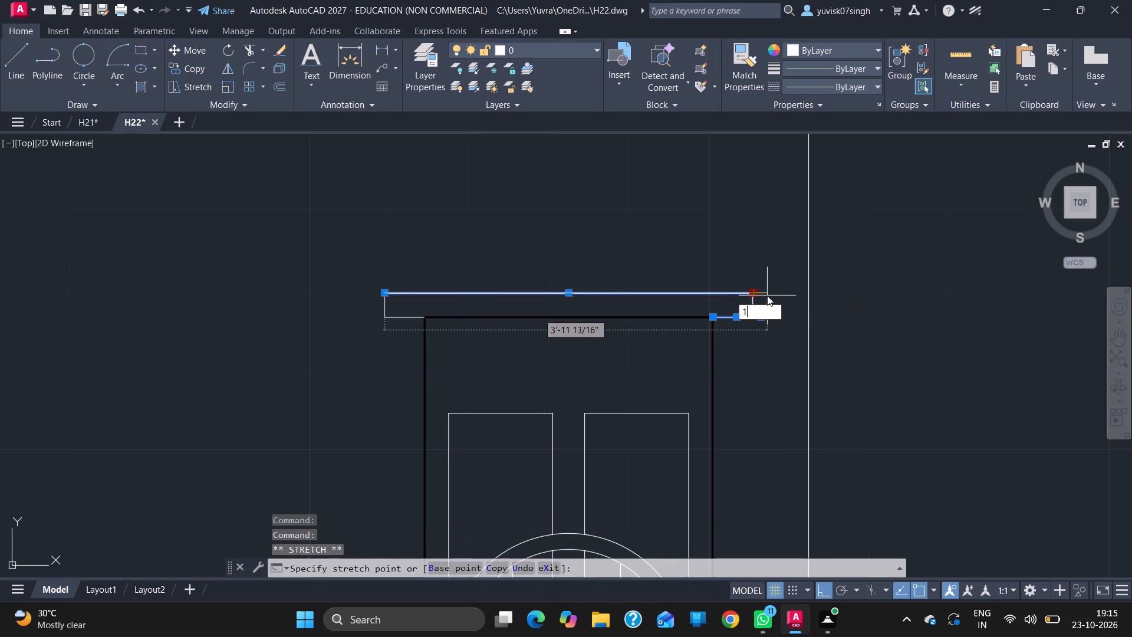
{"action": "key", "text": "Return"}
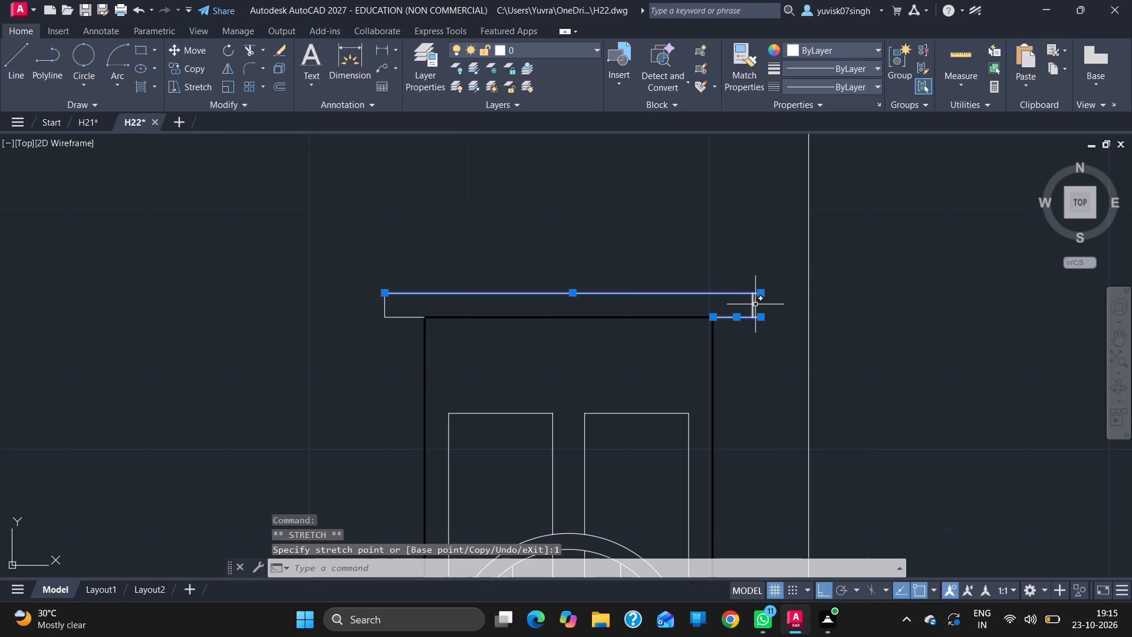
{"action": "left_click", "coordinate": [752, 304]}
{"action": "left_click_drag", "start_coordinate": [752, 304], "coordinate": [760, 304]}
{"action": "key", "text": "1"}
{"action": "key", "text": "Return"}
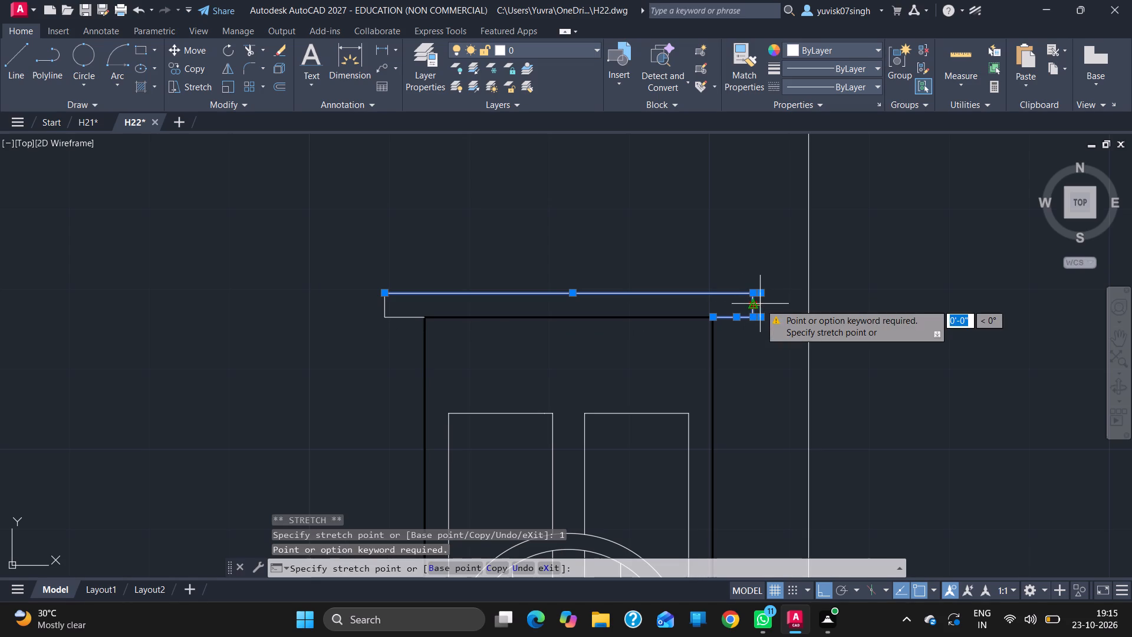
{"action": "key", "text": "1"}
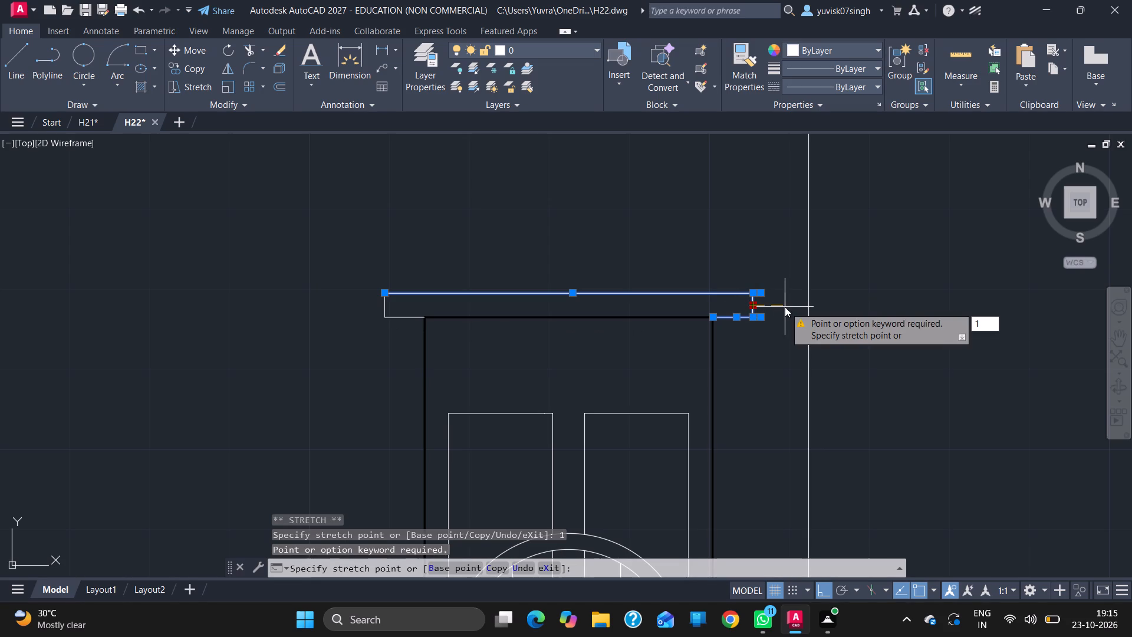
{"action": "key", "text": "Return"}
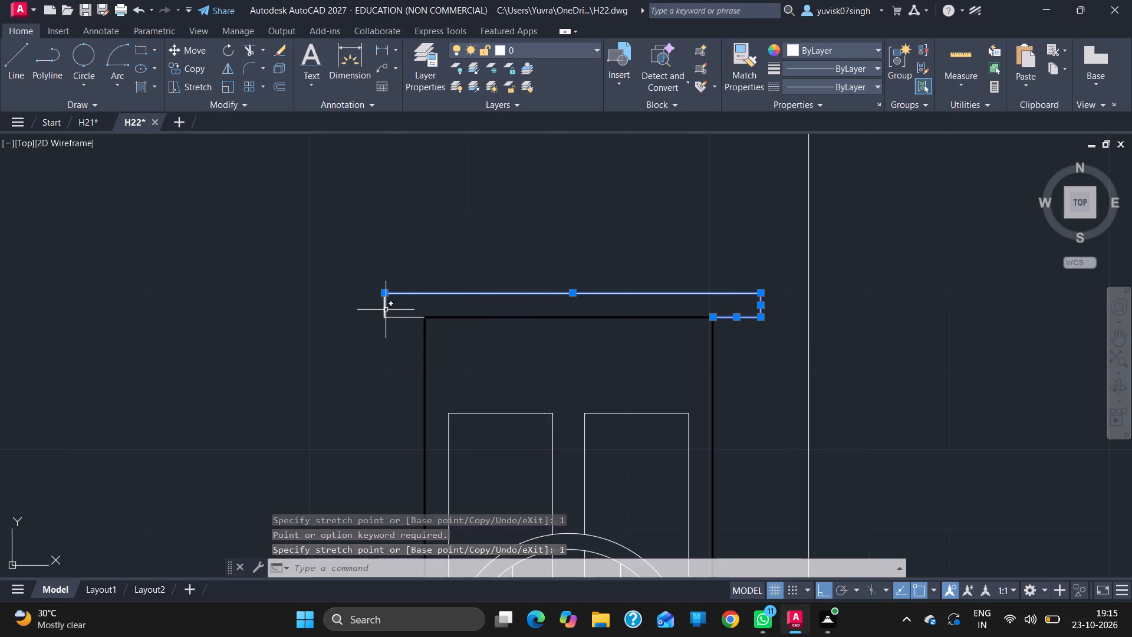
Extend the ledge's left end outward by another 1", stretching its end line, bottom line and top line.
{"action": "left_click", "coordinate": [386, 310]}
{"action": "left_click_drag", "start_coordinate": [384, 307], "coordinate": [352, 299]}
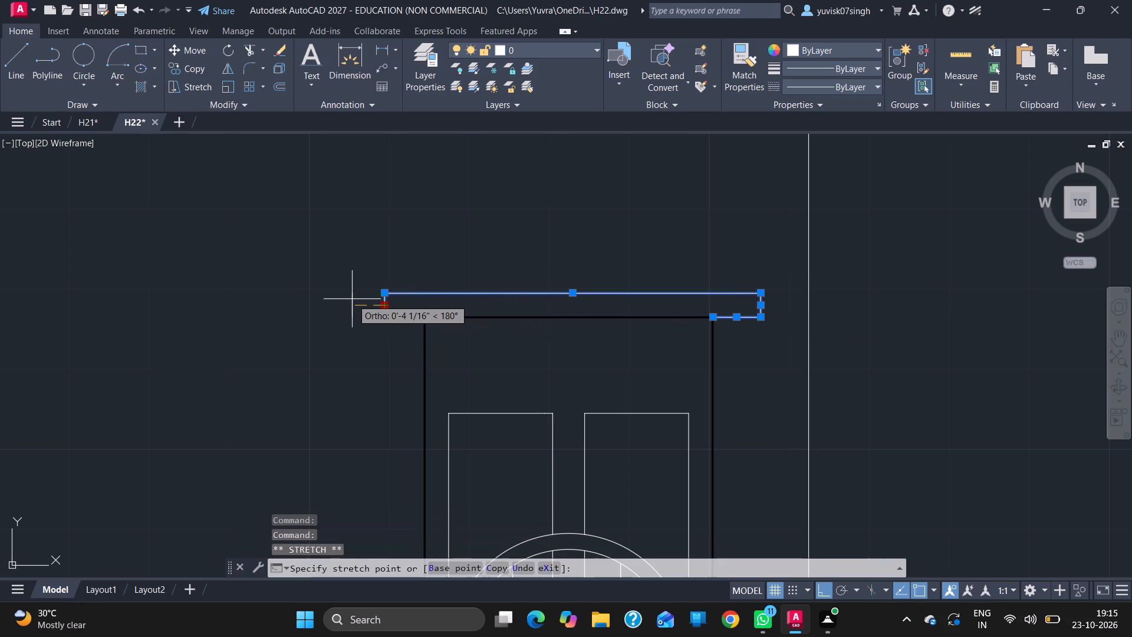
{"action": "key", "text": "1"}
{"action": "key", "text": "Return"}
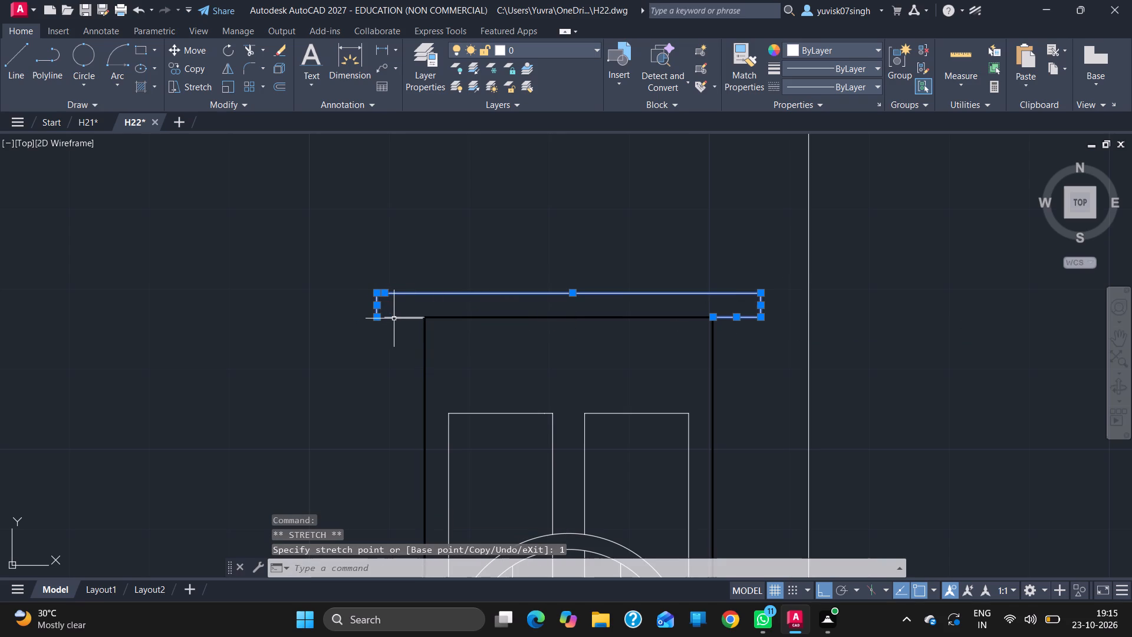
{"action": "left_click_drag", "start_coordinate": [394, 318], "coordinate": [384, 315]}
{"action": "left_click_drag", "start_coordinate": [384, 315], "coordinate": [377, 315]}
{"action": "left_click_drag", "start_coordinate": [377, 315], "coordinate": [385, 293]}
{"action": "left_click_drag", "start_coordinate": [385, 293], "coordinate": [379, 293]}
{"action": "left_click", "coordinate": [379, 293]}
{"action": "key", "text": "Escape"}
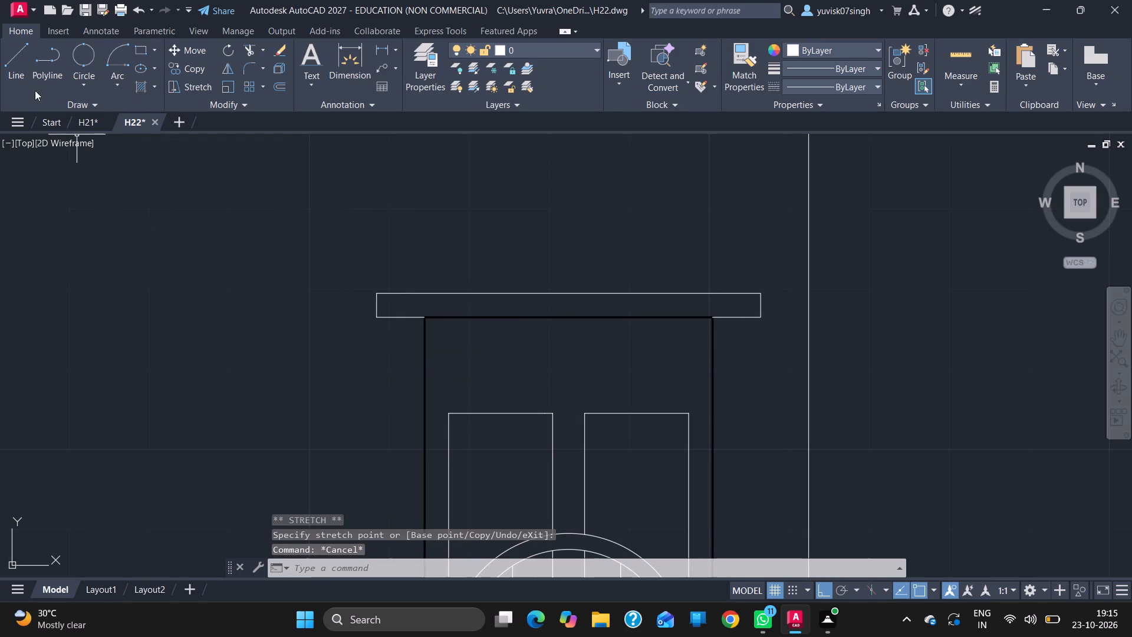
Draw a line from the door's top-left corner up through the ledge, 9" above it, and slope down to the ledge's top-left corner.
{"action": "left_click", "coordinate": [17, 73]}
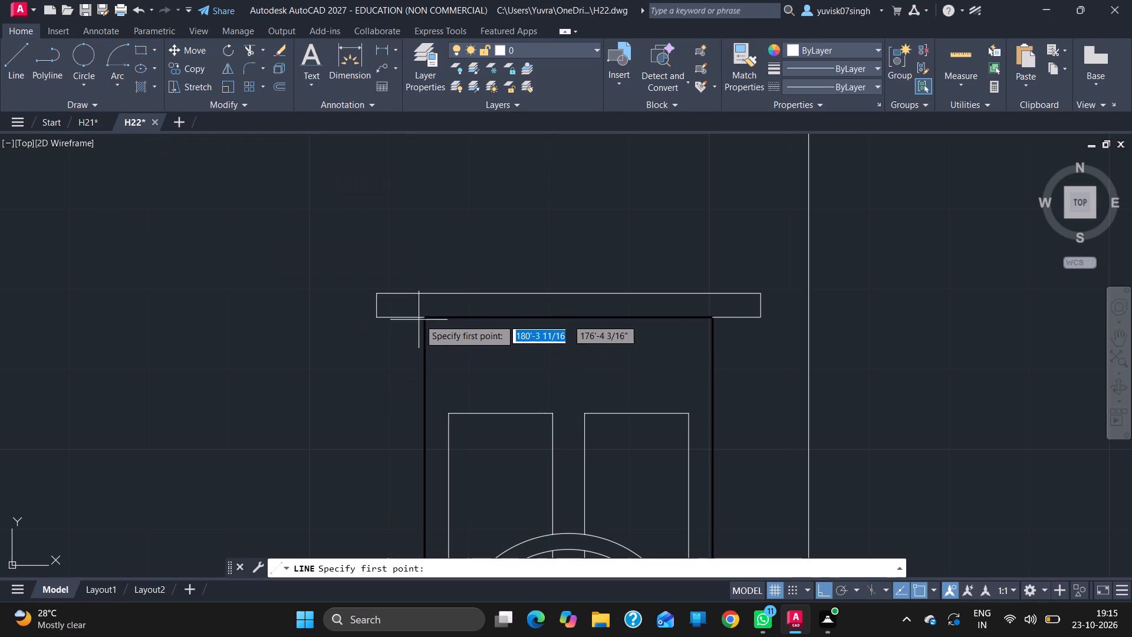
{"action": "left_click_drag", "start_coordinate": [422, 317], "coordinate": [424, 294]}
{"action": "left_click_drag", "start_coordinate": [424, 294], "coordinate": [437, 226]}
{"action": "key", "text": "9"}
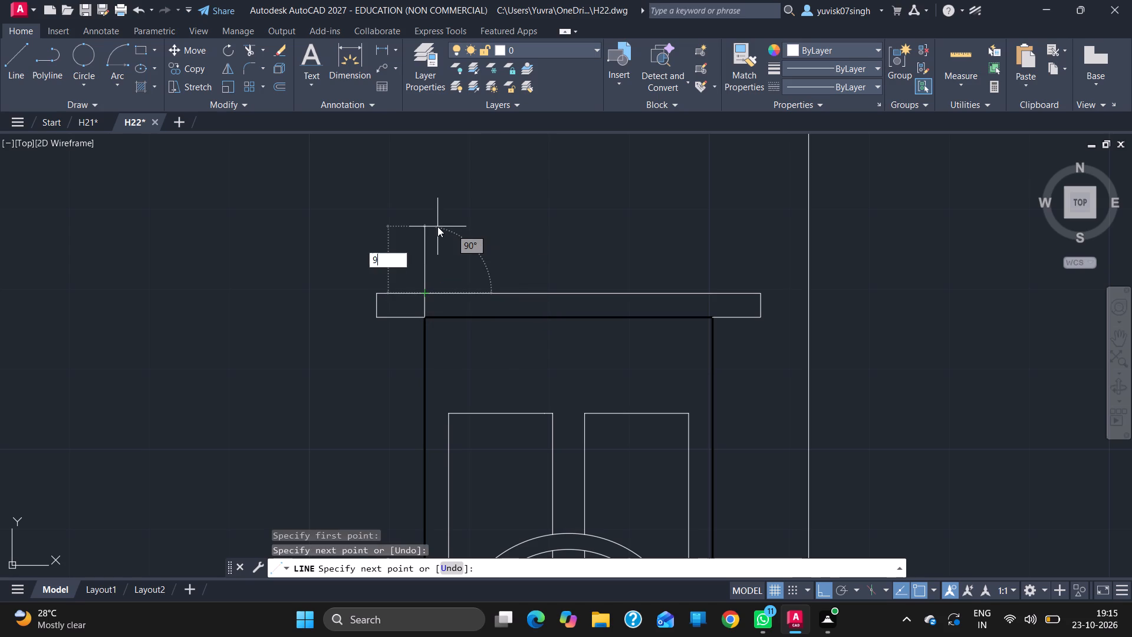
{"action": "key", "text": "Return"}
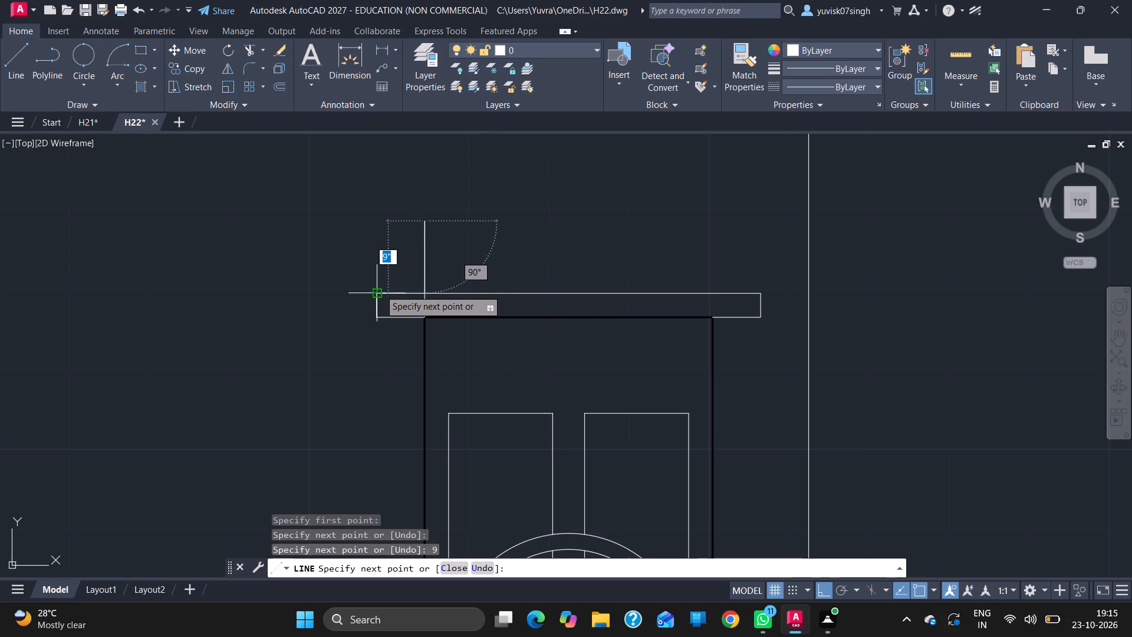
{"action": "left_click", "coordinate": [380, 290]}
{"action": "key", "text": "Escape"}
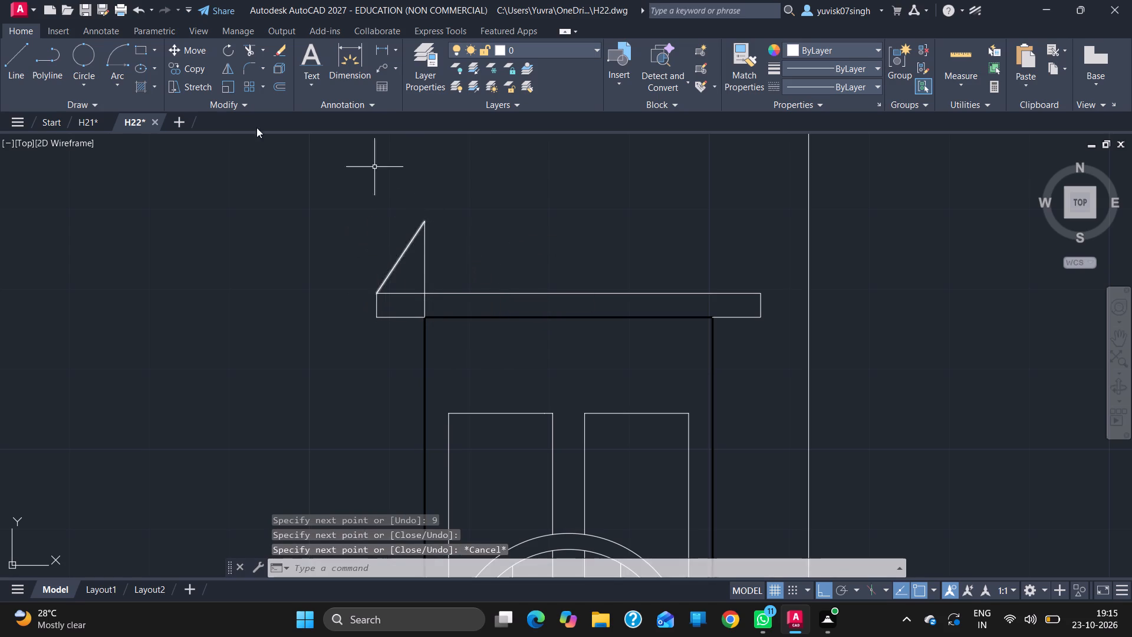
Draw the matching 9" vertical and sloped lines at the ledge's right end, and close the canopy with a horizontal top line.
{"action": "left_click", "coordinate": [25, 75]}
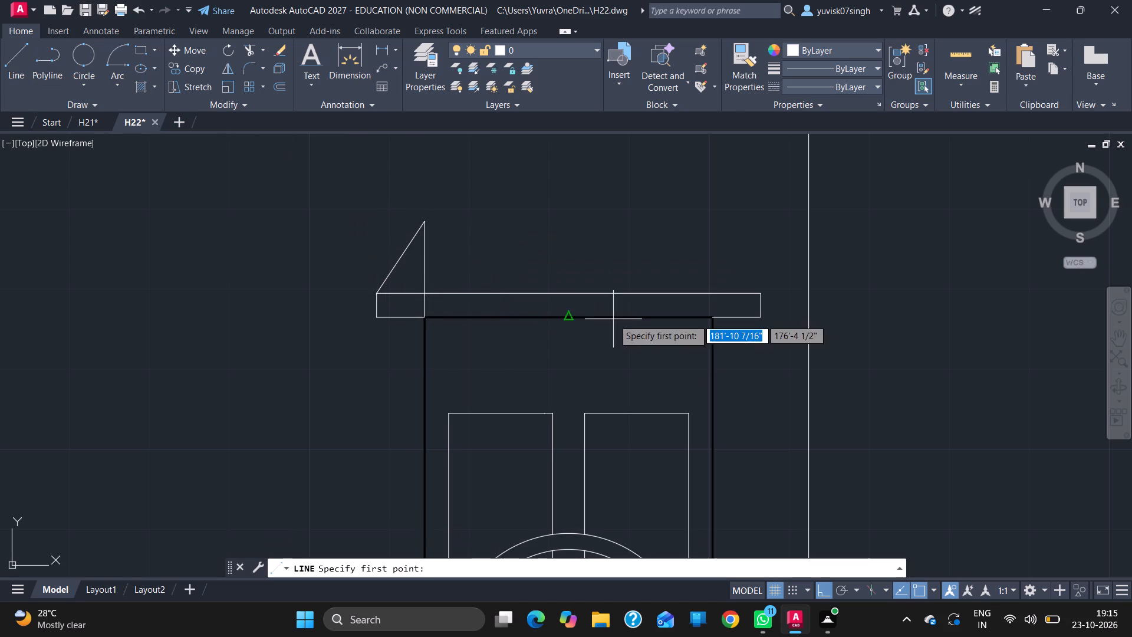
{"action": "left_click_drag", "start_coordinate": [715, 318], "coordinate": [716, 301]}
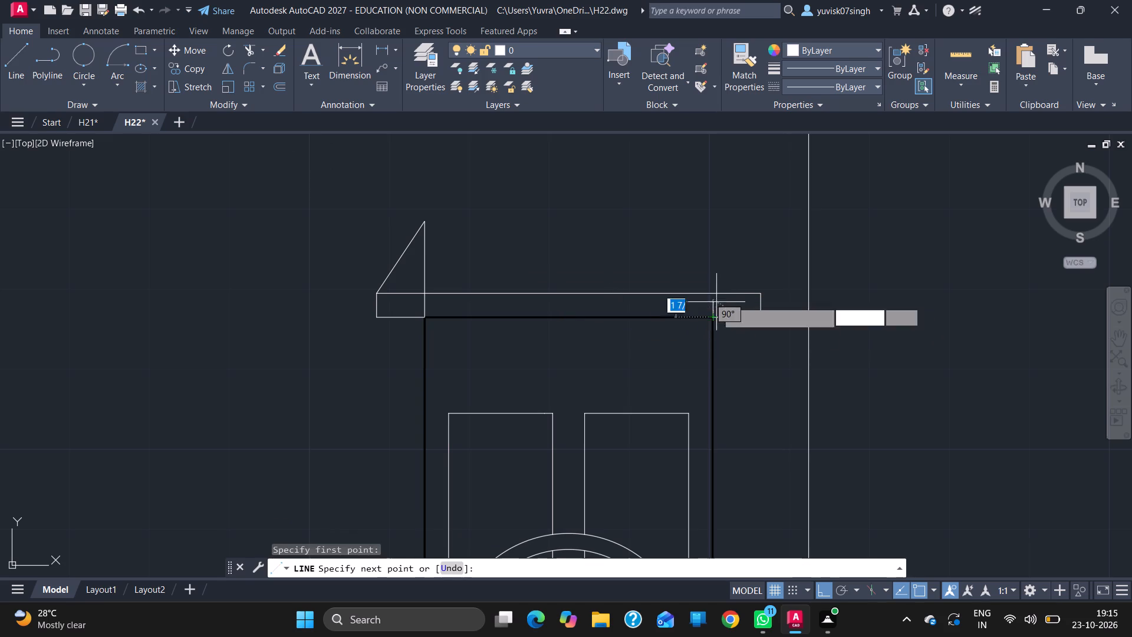
{"action": "left_click_drag", "start_coordinate": [716, 301], "coordinate": [716, 295]}
{"action": "left_click_drag", "start_coordinate": [716, 295], "coordinate": [702, 222]}
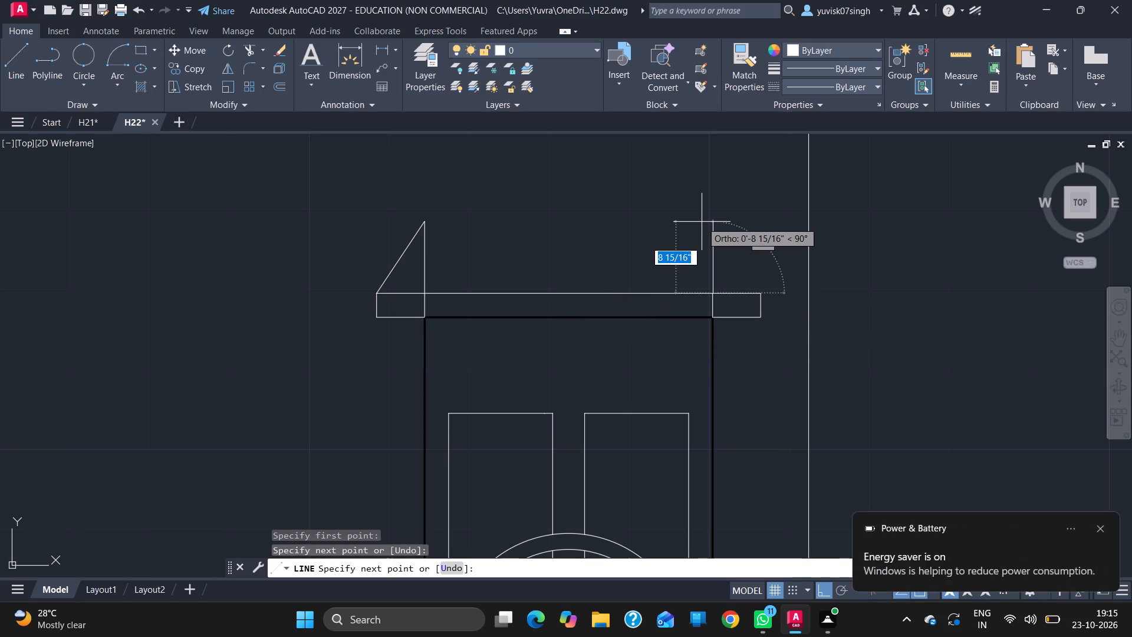
{"action": "key", "text": "9"}
{"action": "key", "text": "Return"}
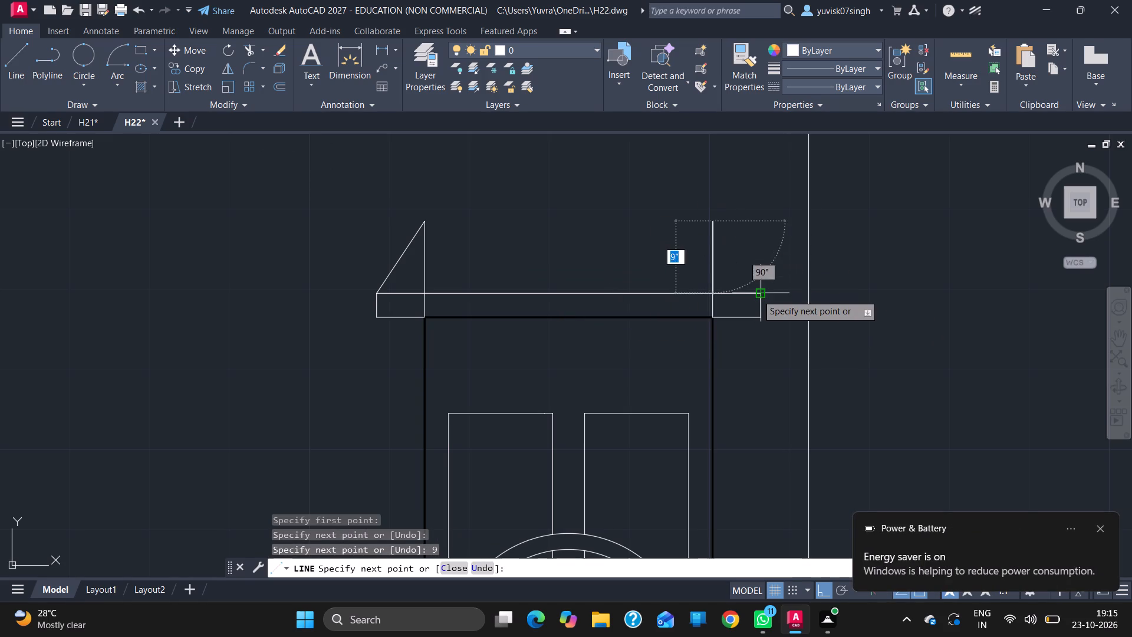
{"action": "left_click", "coordinate": [757, 294]}
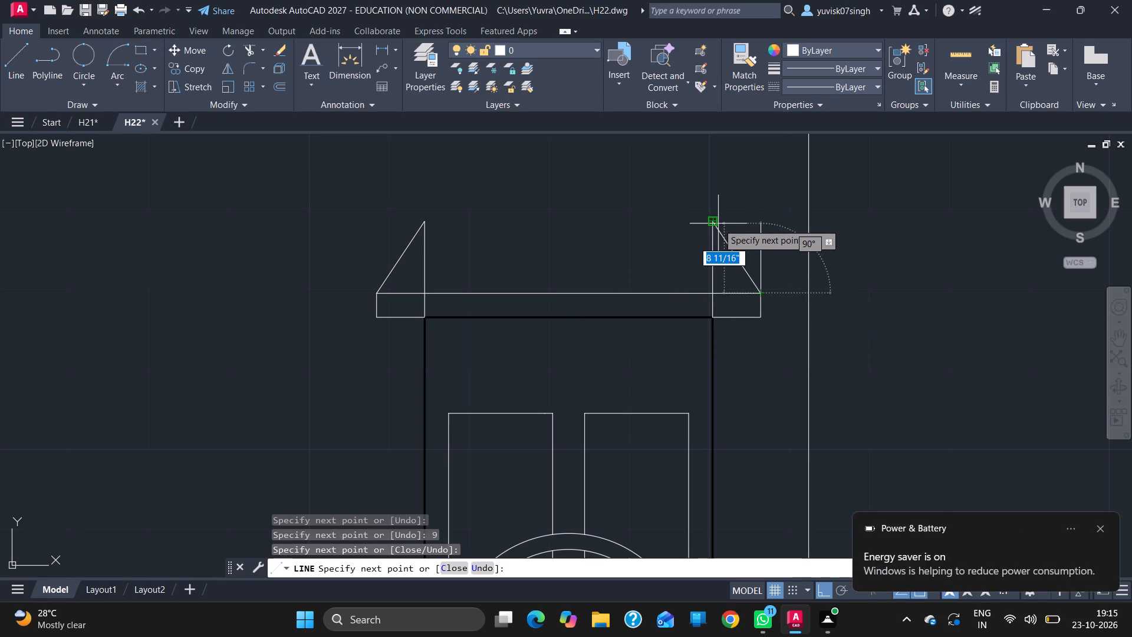
{"action": "left_click", "coordinate": [718, 224]}
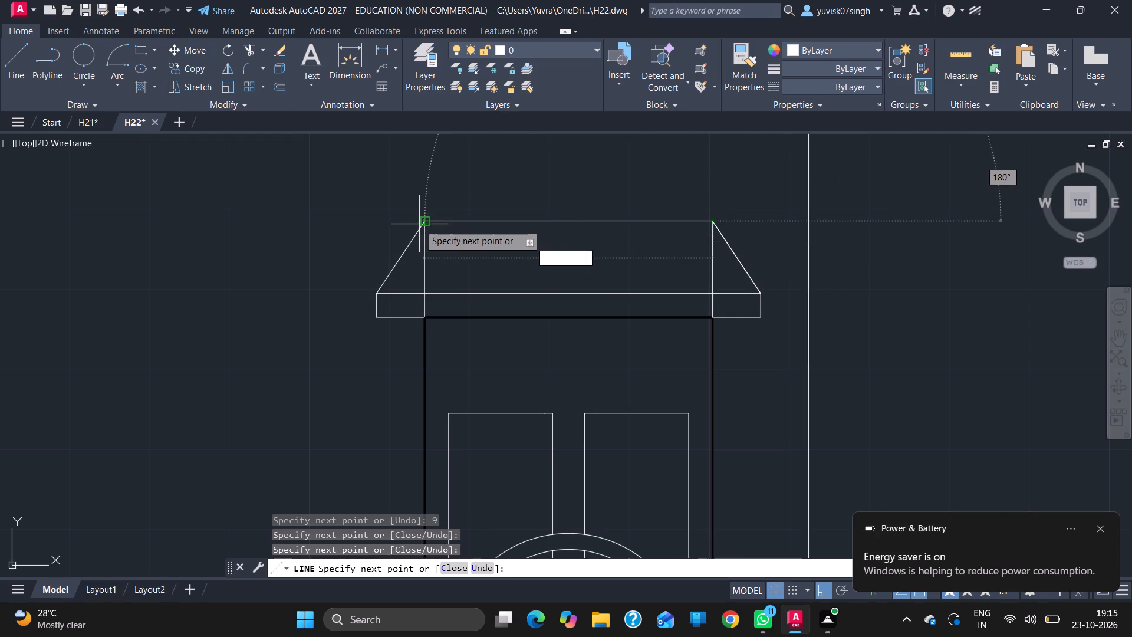
{"action": "left_click", "coordinate": [419, 224]}
{"action": "key", "text": "Escape"}
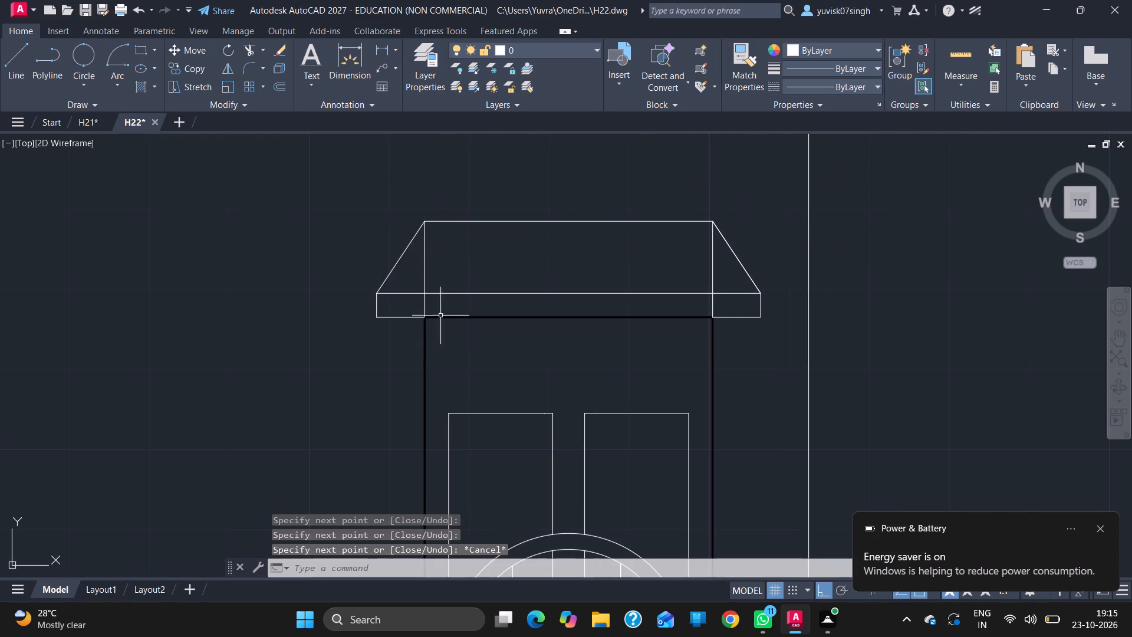
Trim the two vertical line segments that cross the ledge below the canopy.
{"action": "type", "text": "TR"}
{"action": "key", "text": "Return"}
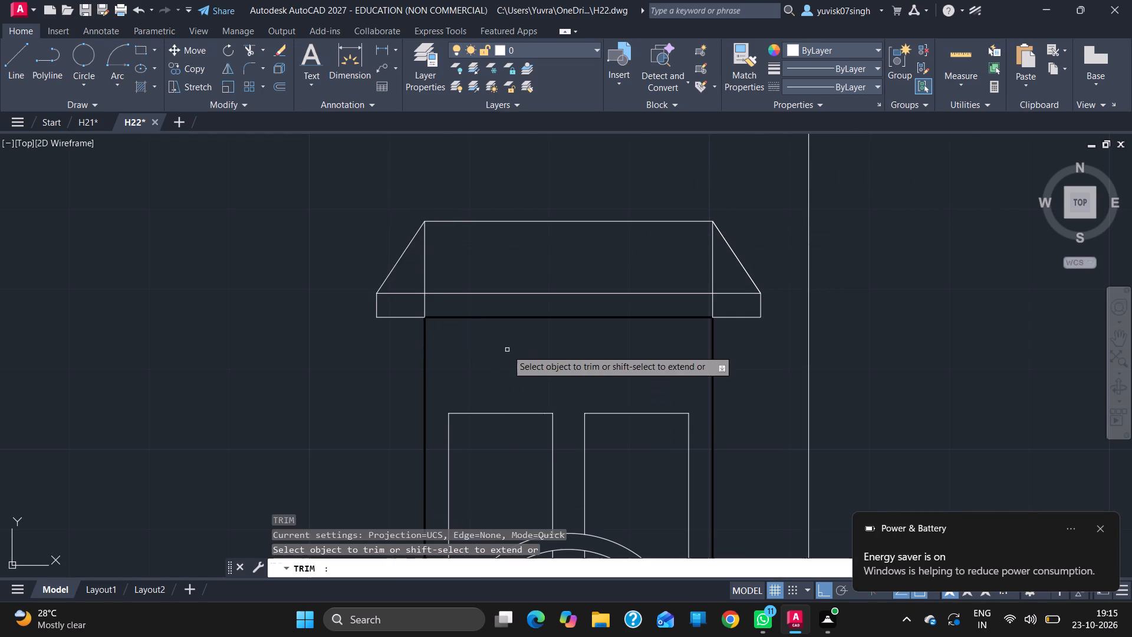
{"action": "left_click", "coordinate": [425, 299]}
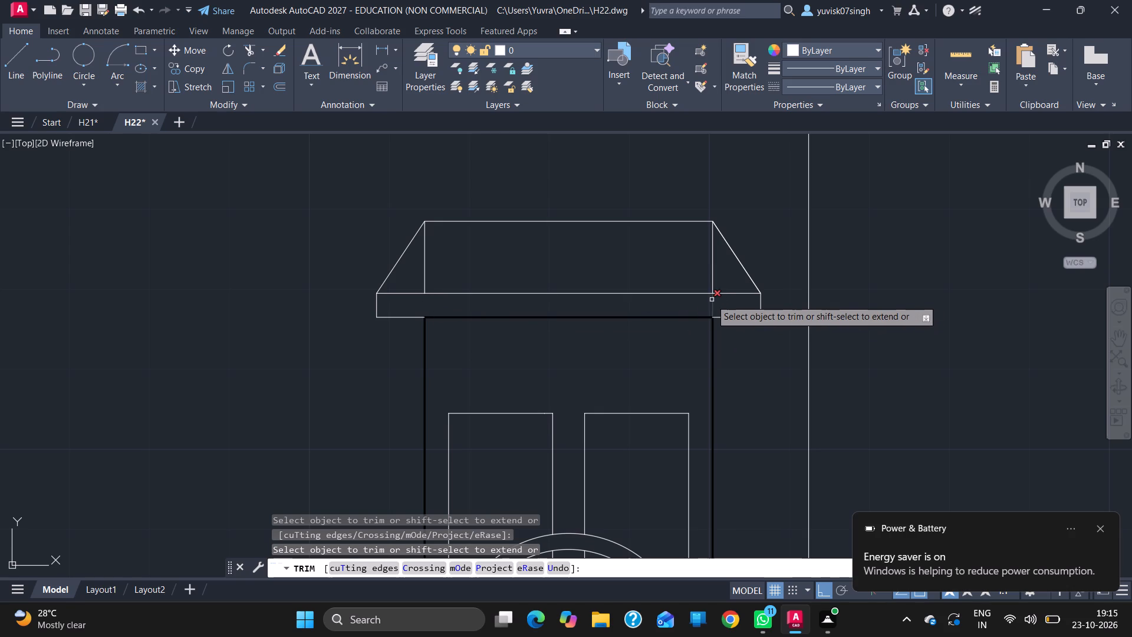
{"action": "left_click", "coordinate": [711, 300]}
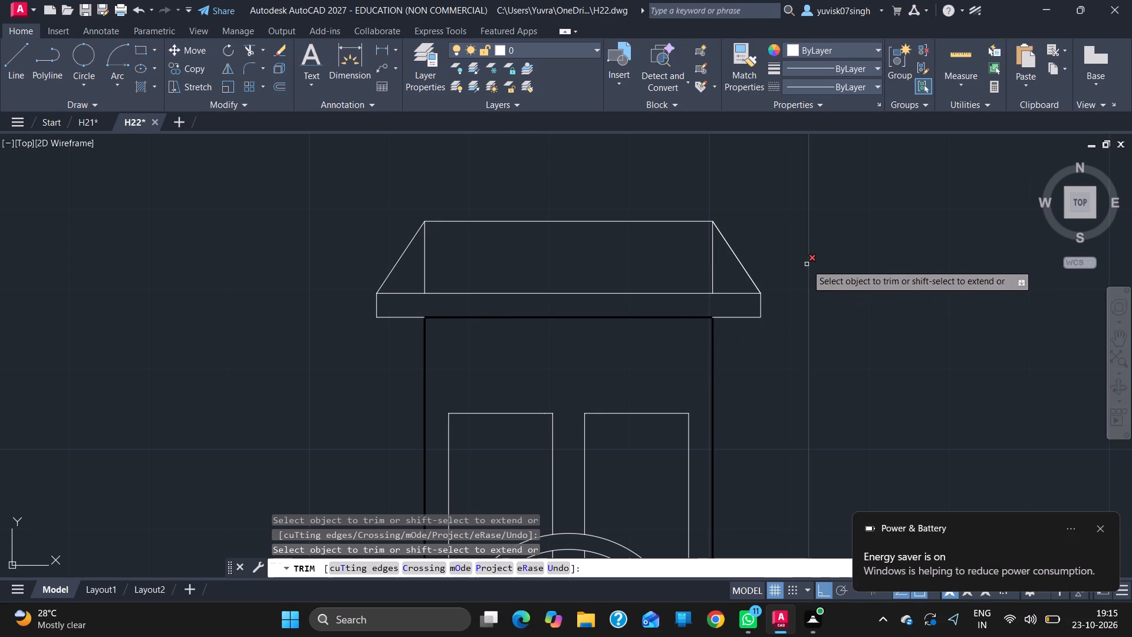
Draw a 1' horizontal guide line along the floor line, leftward from the door's bottom-left corner.
{"action": "scroll", "coordinate": [784, 228], "scroll_direction": "down", "scroll_amount": 3, "text": "ctrl"}
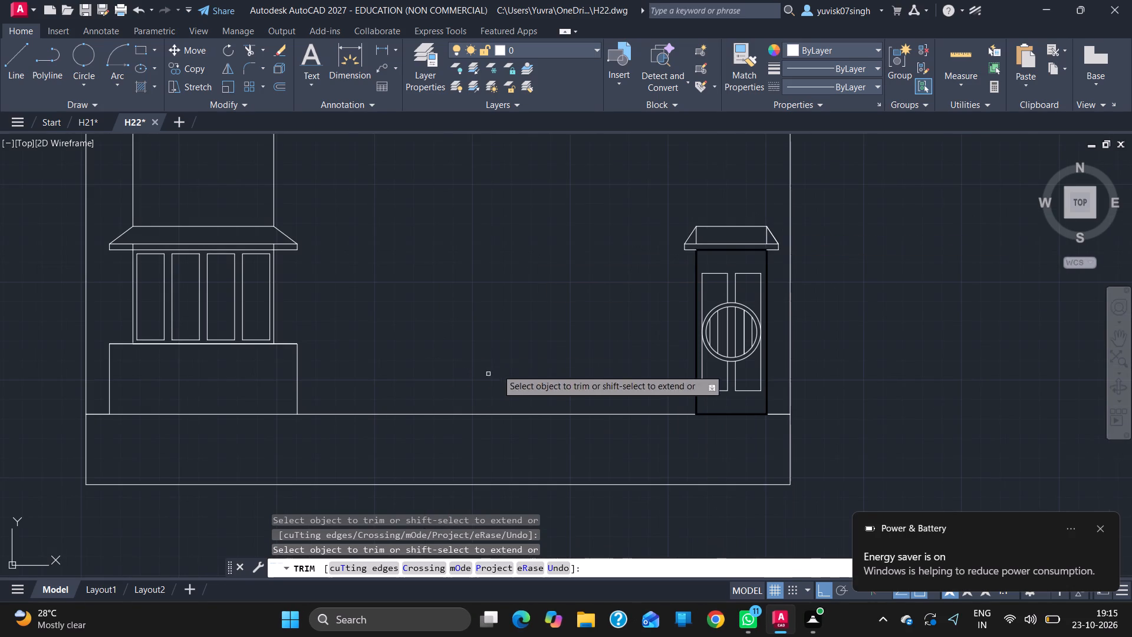
{"action": "key", "text": "Escape"}
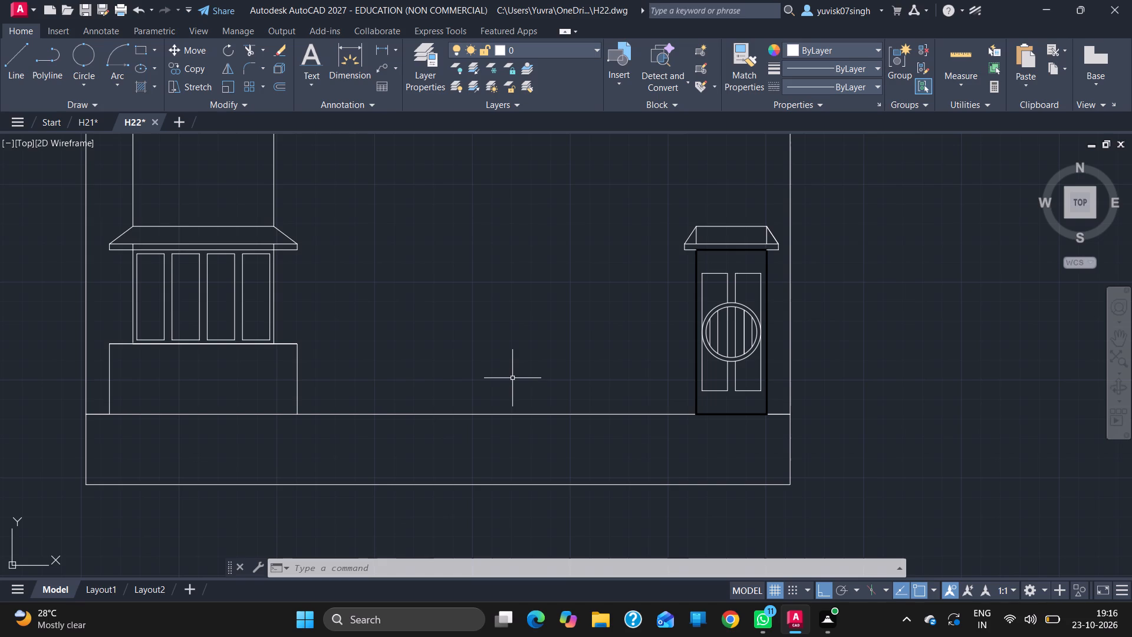
{"action": "type", "text": "CO"}
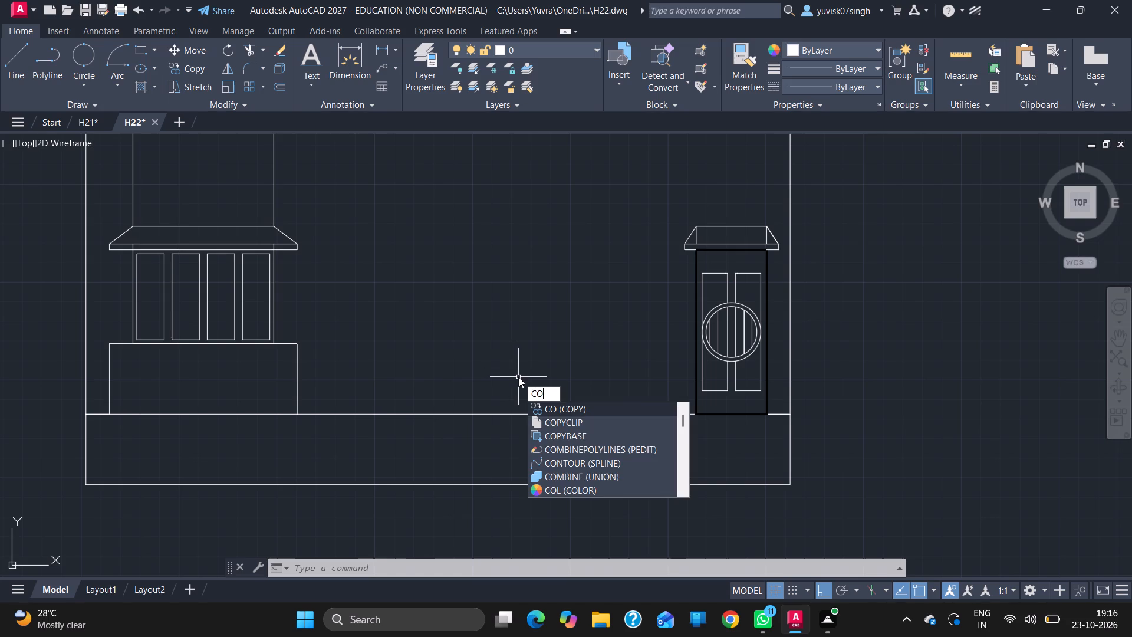
{"action": "key", "text": "Escape"}
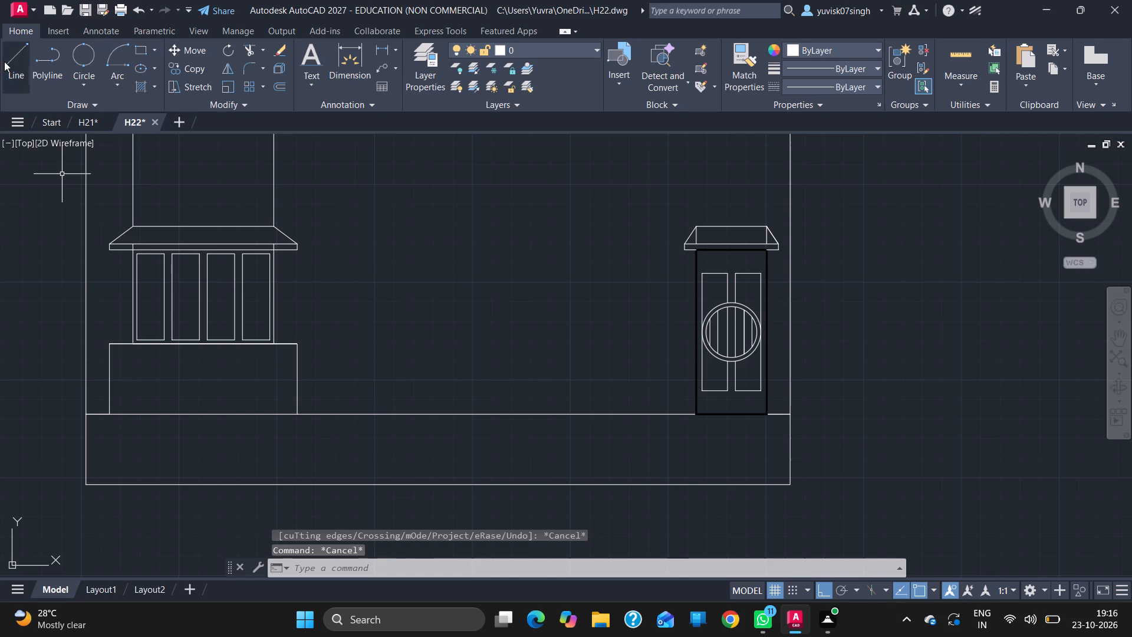
{"action": "left_click", "coordinate": [4, 61]}
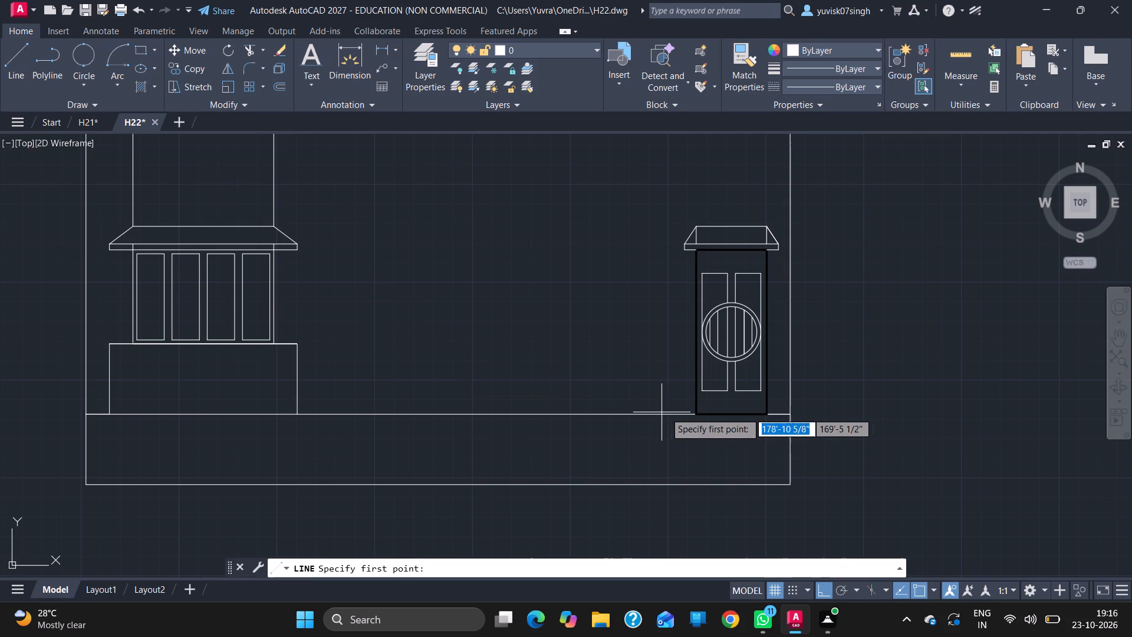
{"action": "left_click_drag", "start_coordinate": [693, 412], "coordinate": [598, 412]}
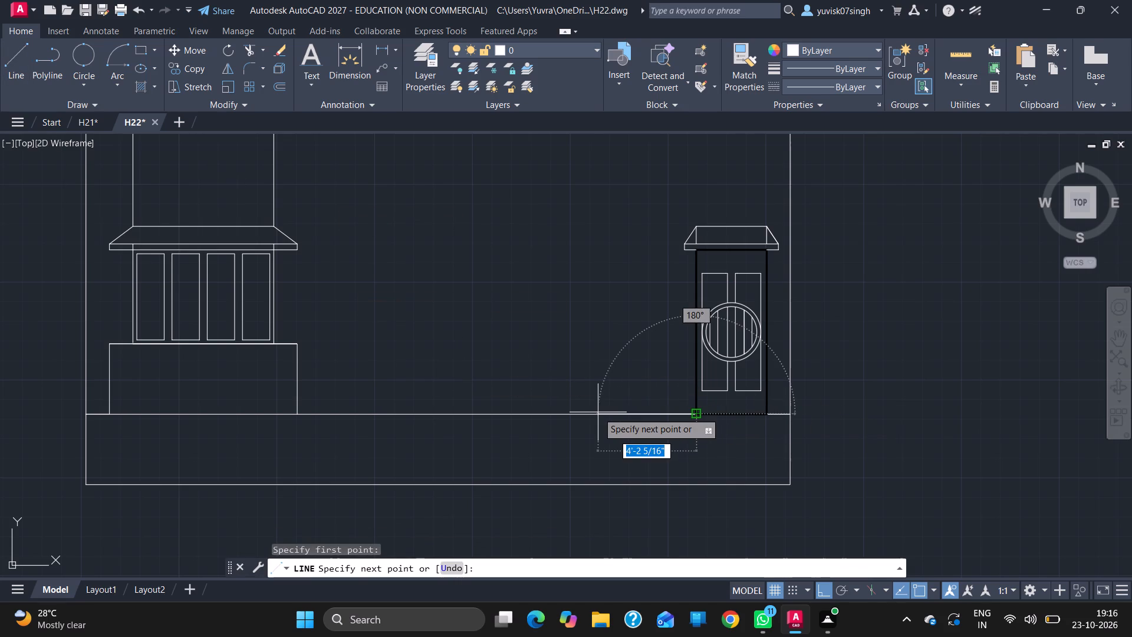
{"action": "type", "text": "1'"}
{"action": "key", "text": "Return"}
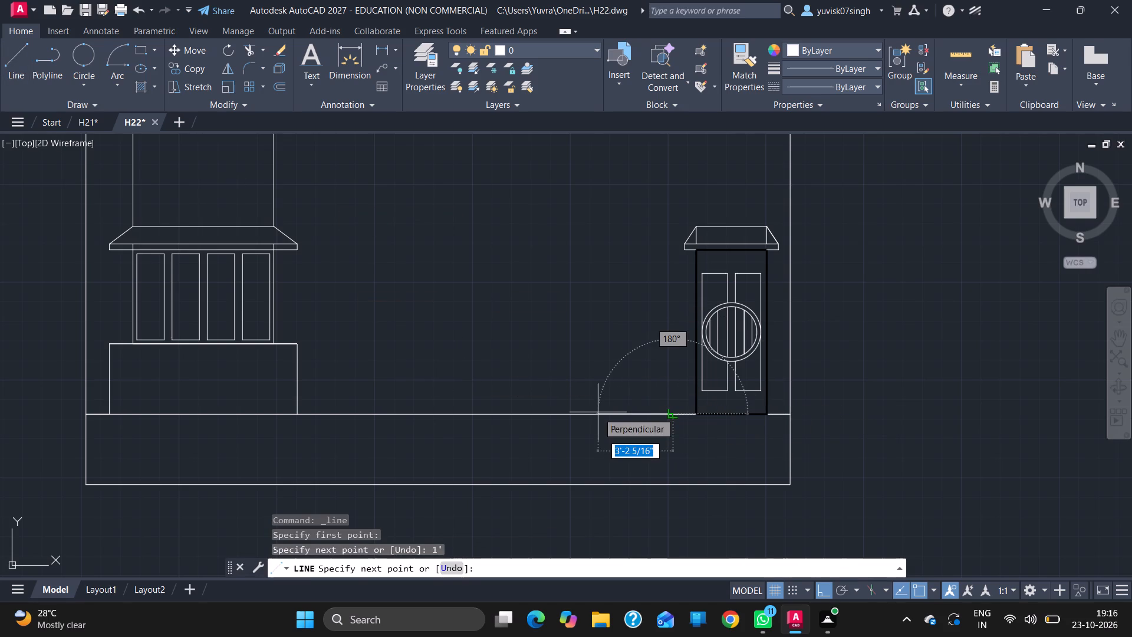
{"action": "double_click", "coordinate": [598, 412]}
{"action": "key", "text": "Escape"}
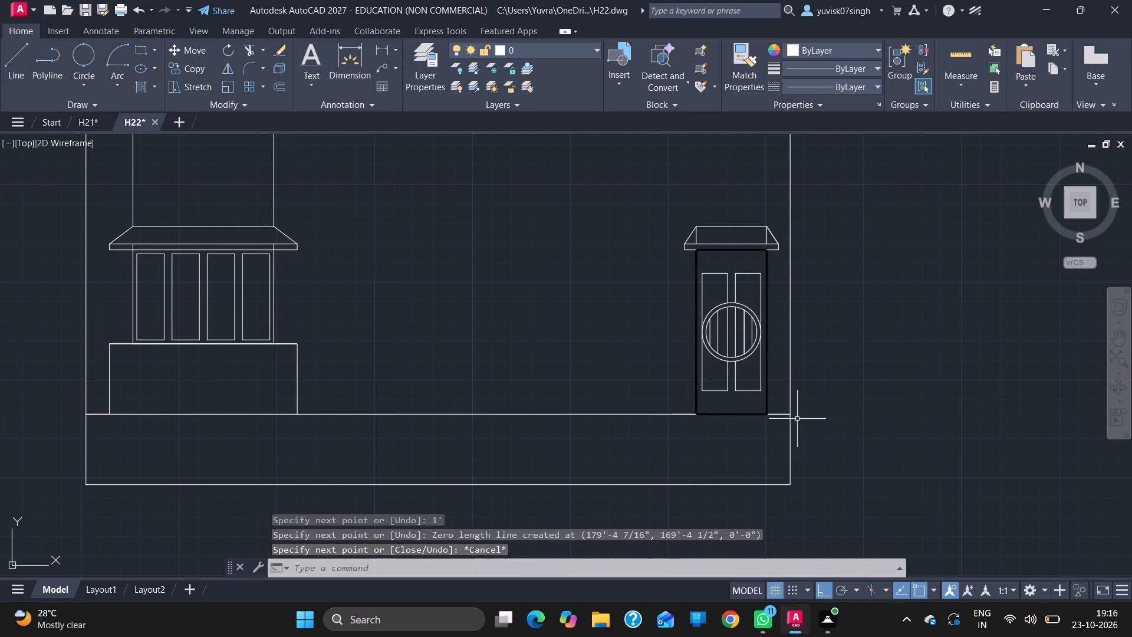
Copy the door with its panels, ring and canopy from its bottom-right corner to just past the guide line's left end, with object snap off.
{"action": "type", "text": "CO"}
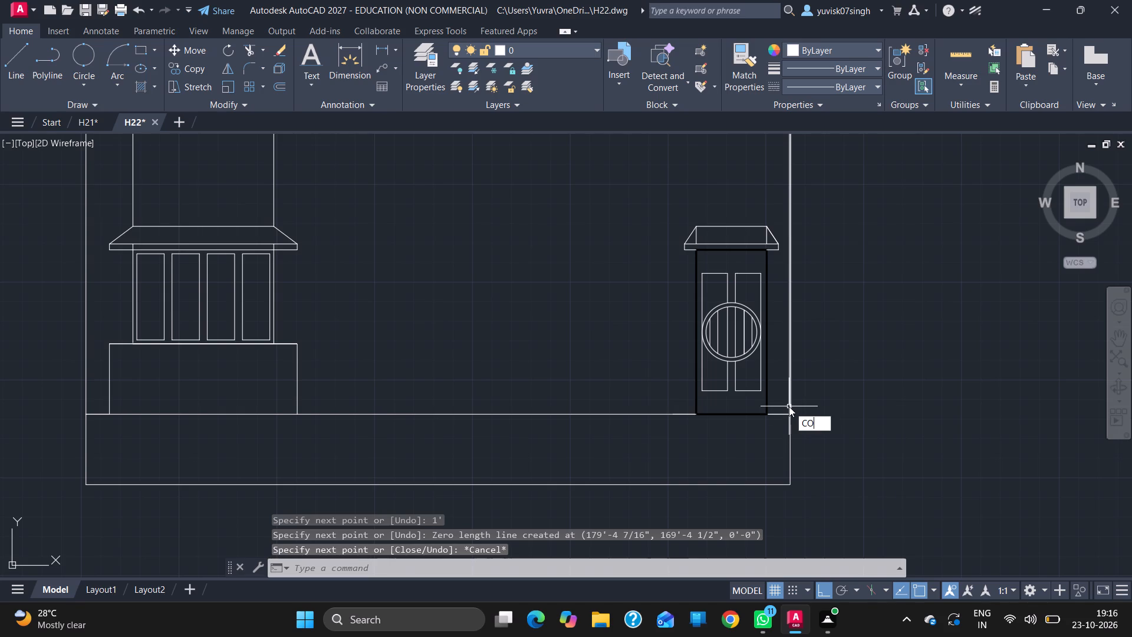
{"action": "key", "text": "Return"}
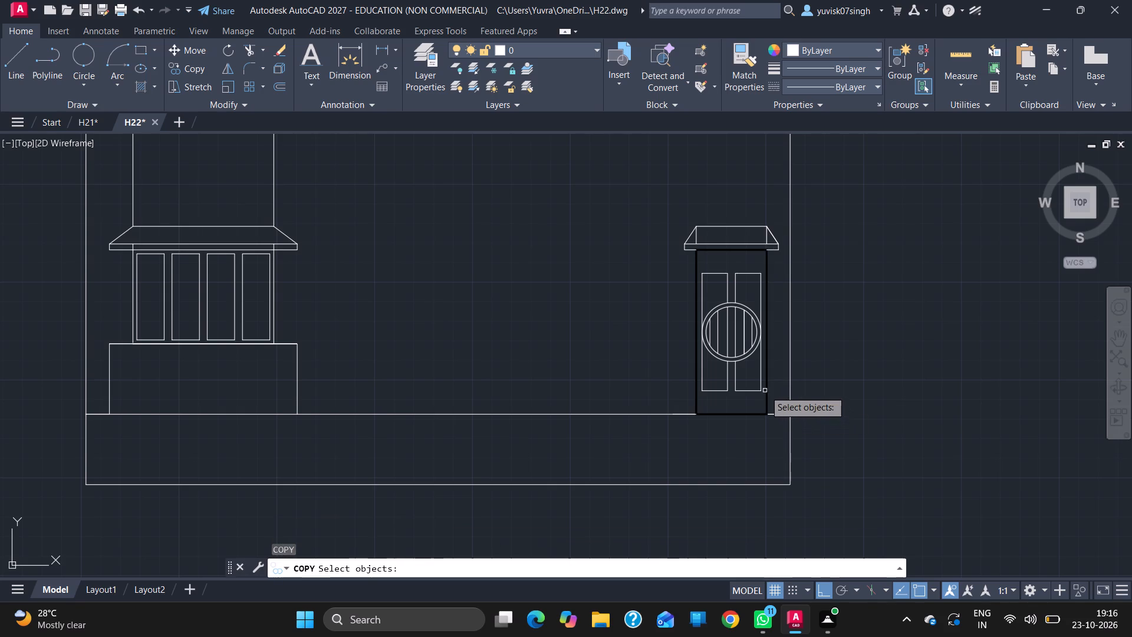
{"action": "left_click", "coordinate": [765, 390]}
{"action": "left_click_drag", "start_coordinate": [751, 413], "coordinate": [703, 397]}
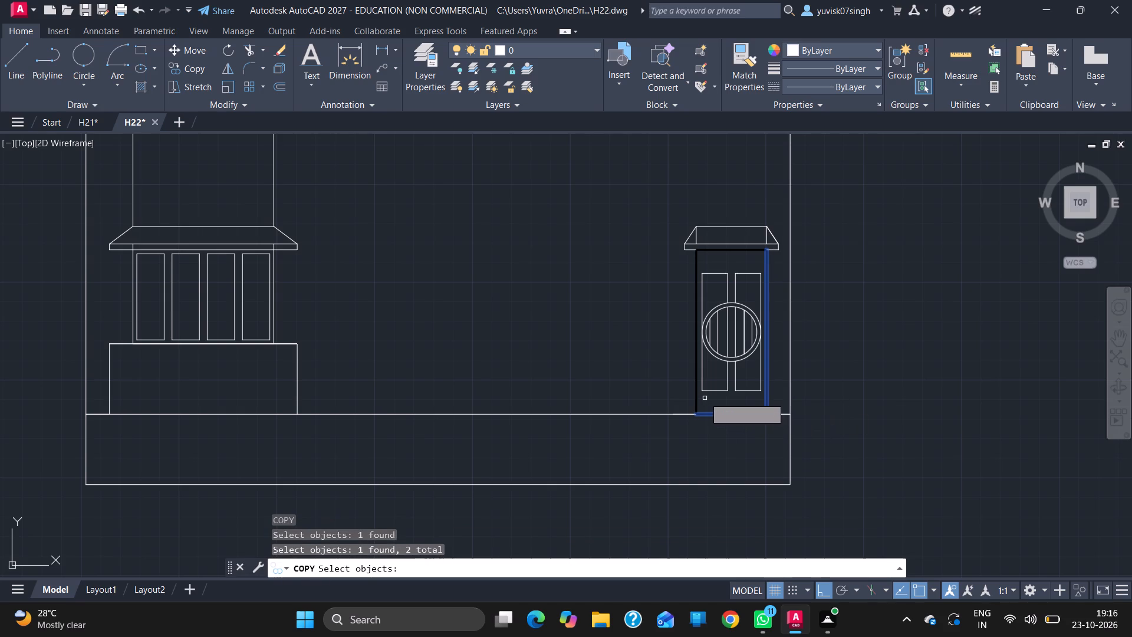
{"action": "left_click_drag", "start_coordinate": [703, 397], "coordinate": [698, 395]}
{"action": "left_click", "coordinate": [696, 392]}
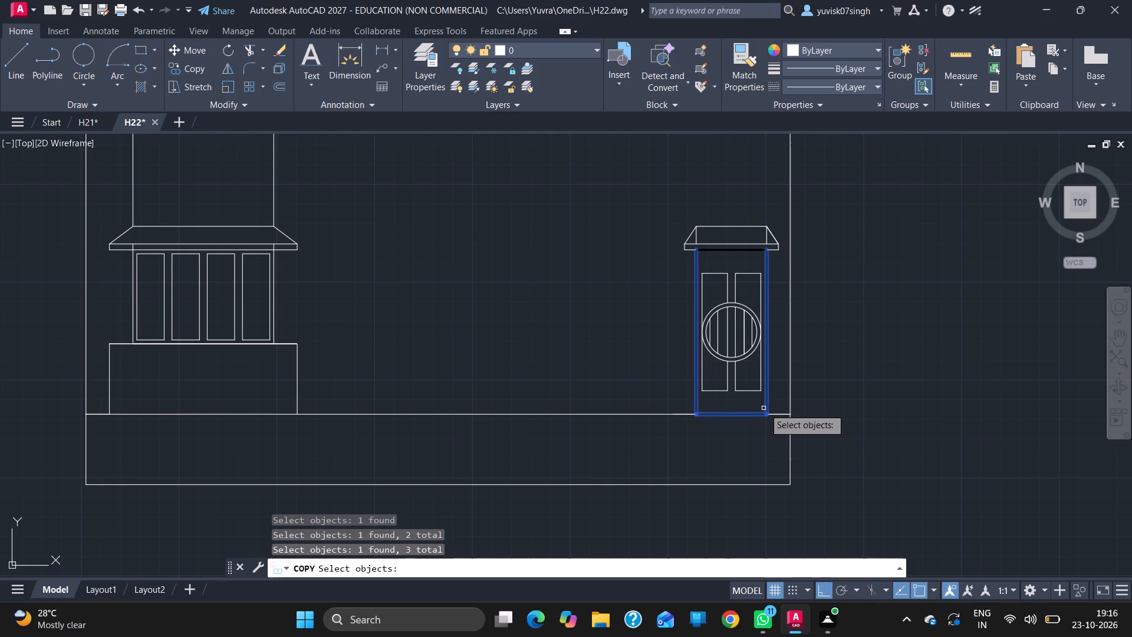
{"action": "left_click_drag", "start_coordinate": [774, 397], "coordinate": [633, 274]}
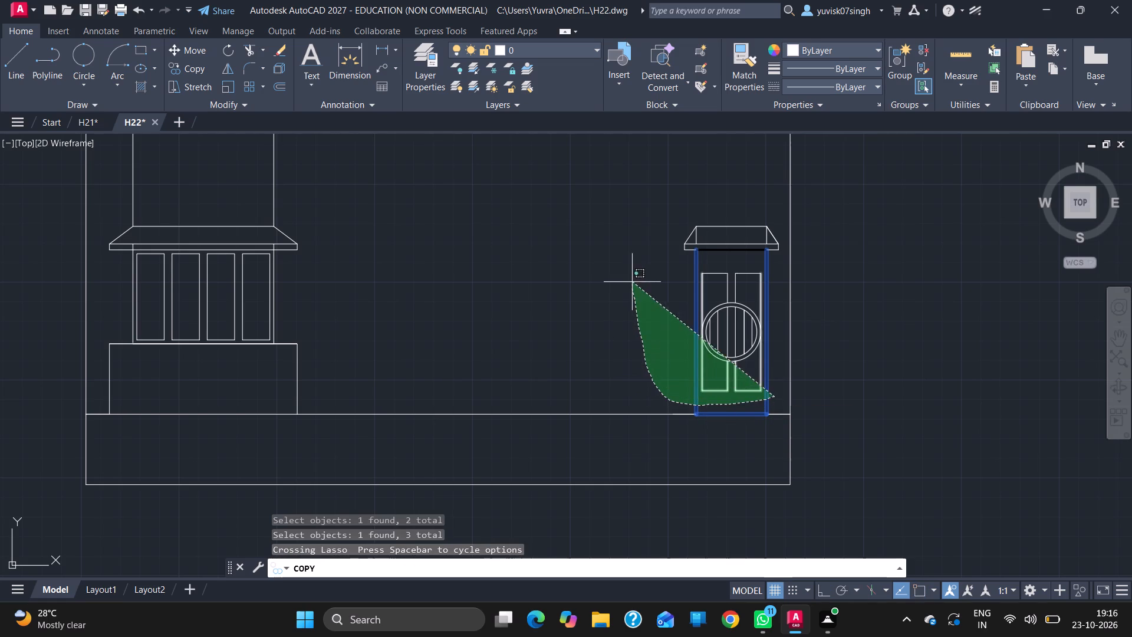
{"action": "left_click_drag", "start_coordinate": [633, 274], "coordinate": [735, 203]}
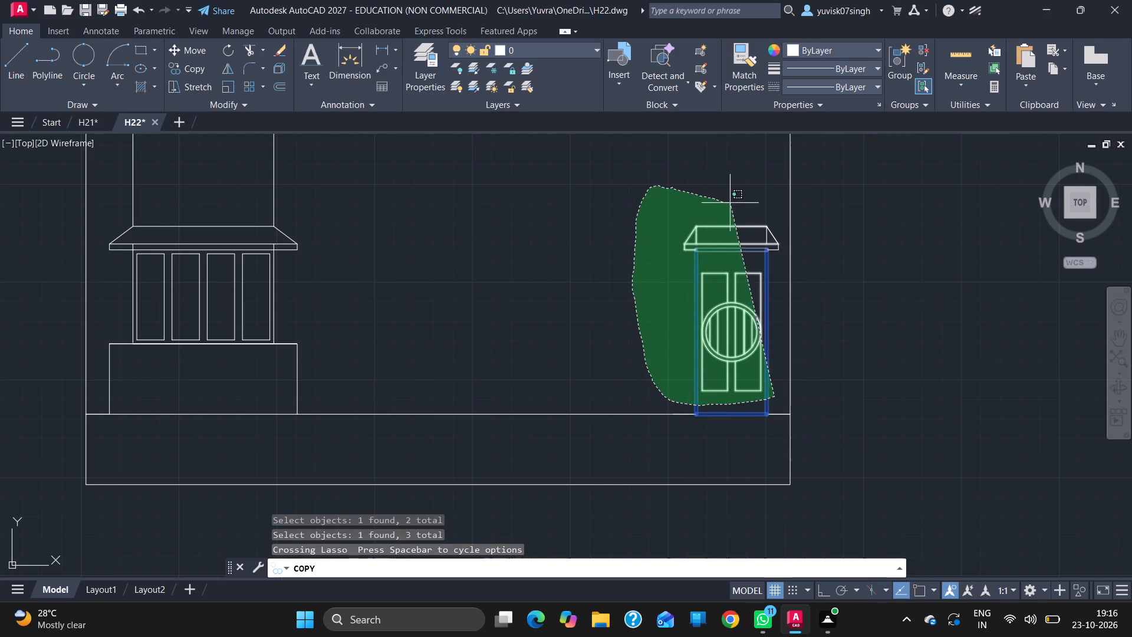
{"action": "left_click_drag", "start_coordinate": [735, 203], "coordinate": [772, 211]}
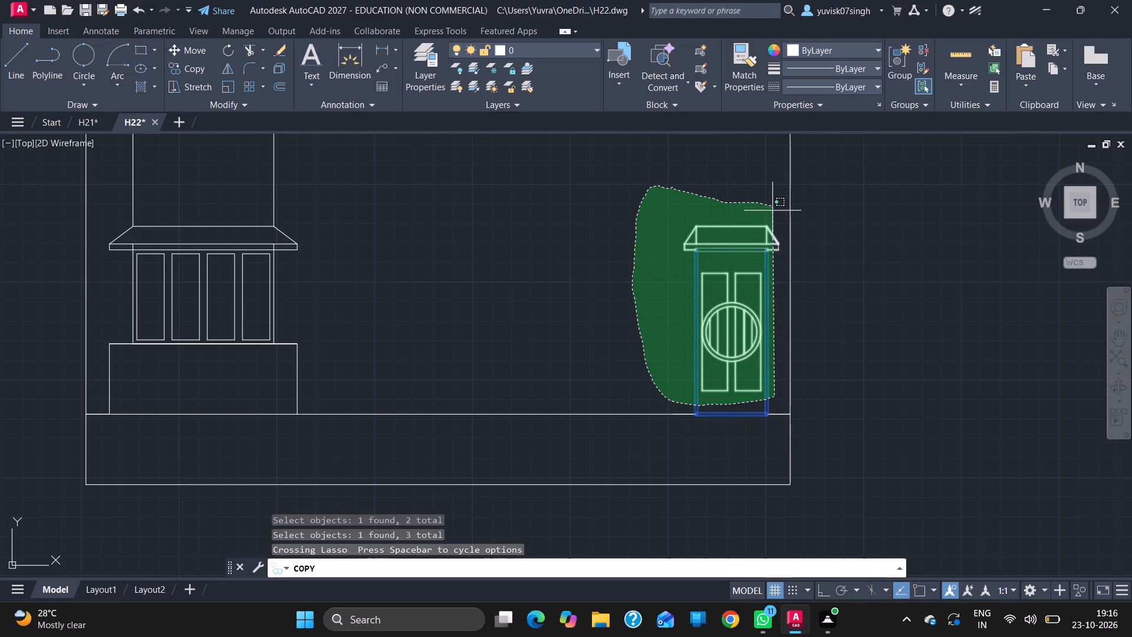
{"action": "left_click_drag", "start_coordinate": [772, 211], "coordinate": [778, 238]}
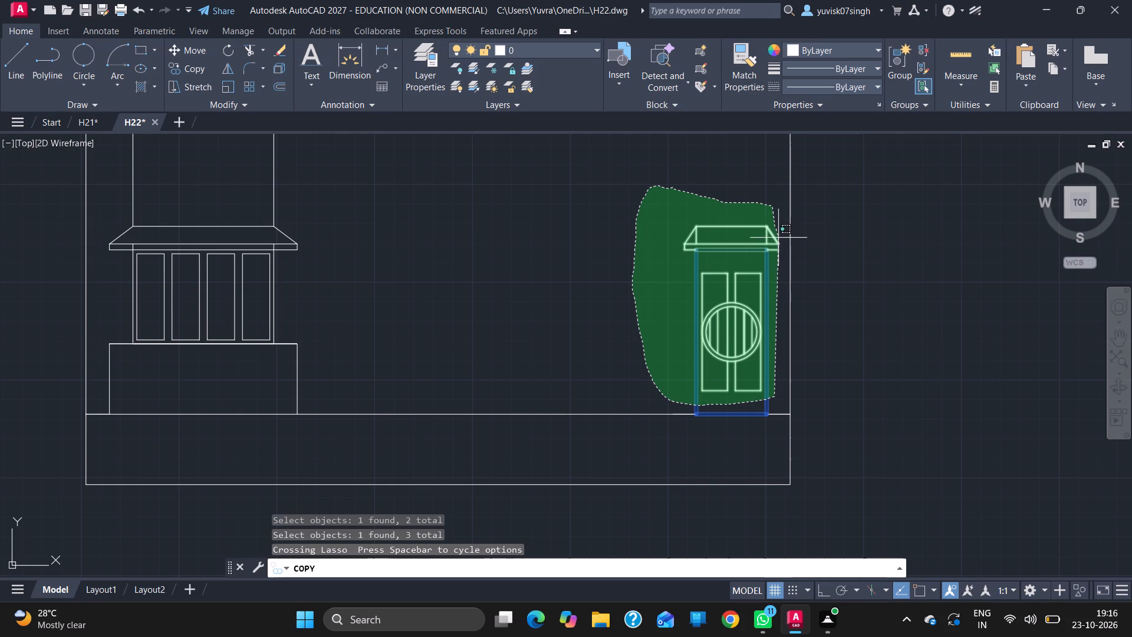
{"action": "left_click_drag", "start_coordinate": [778, 238], "coordinate": [780, 249]}
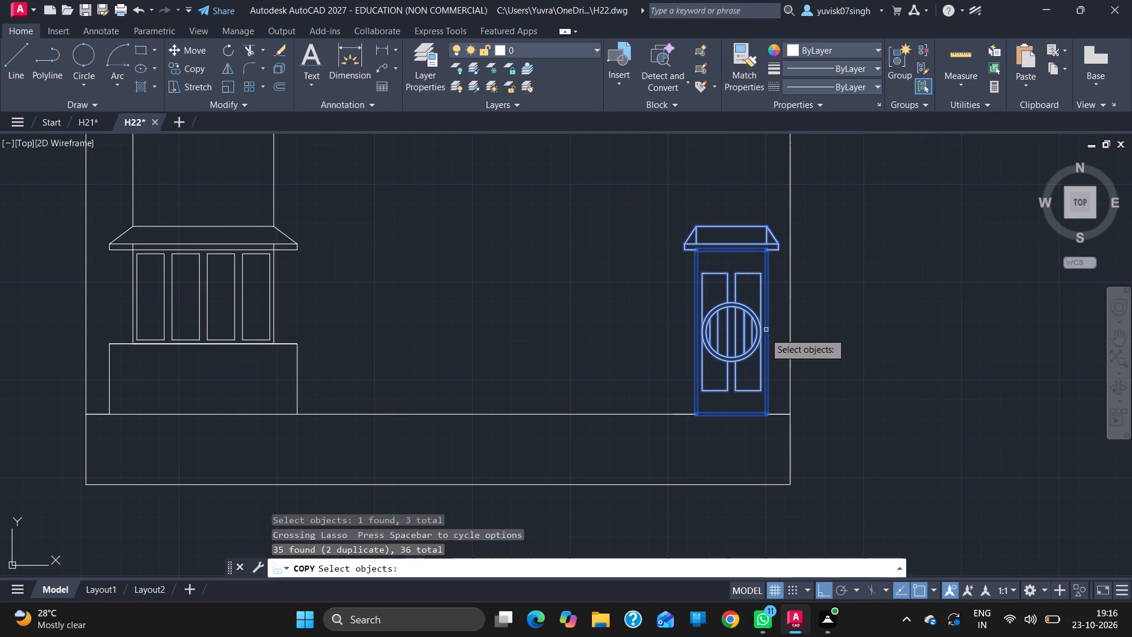
{"action": "key", "text": "Return"}
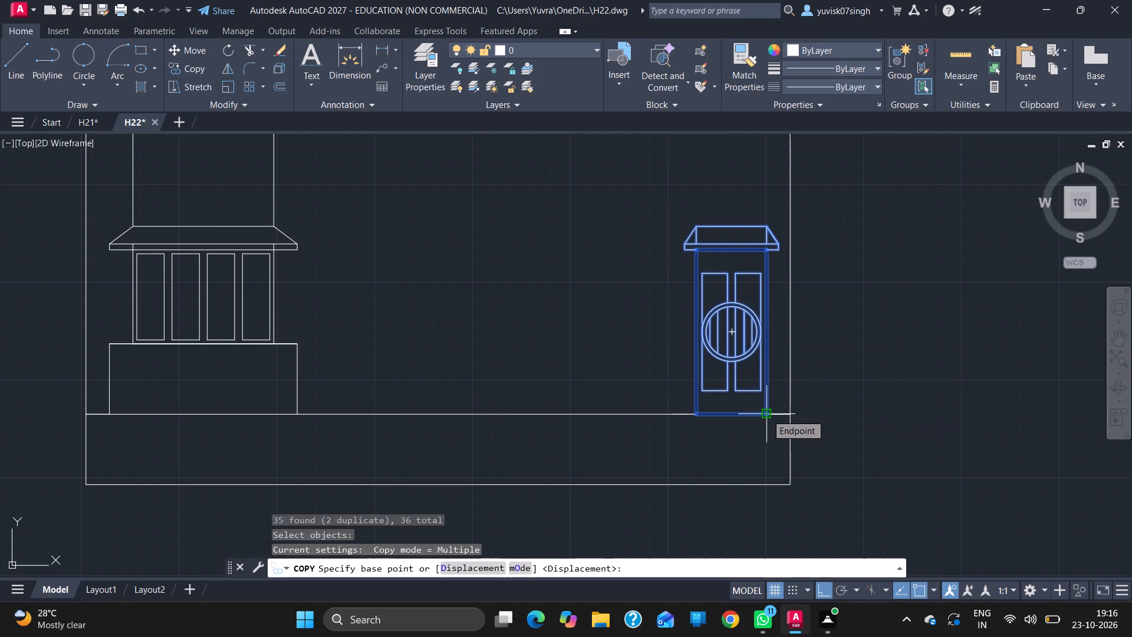
{"action": "left_click_drag", "start_coordinate": [766, 414], "coordinate": [667, 416]}
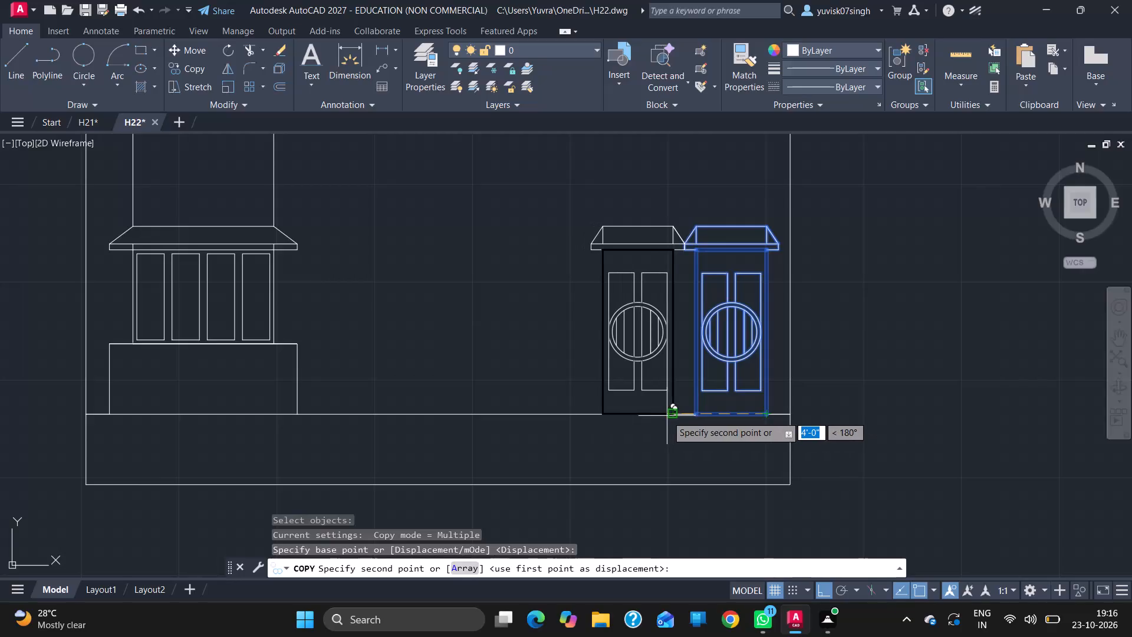
{"action": "left_click_drag", "start_coordinate": [667, 416], "coordinate": [674, 415]}
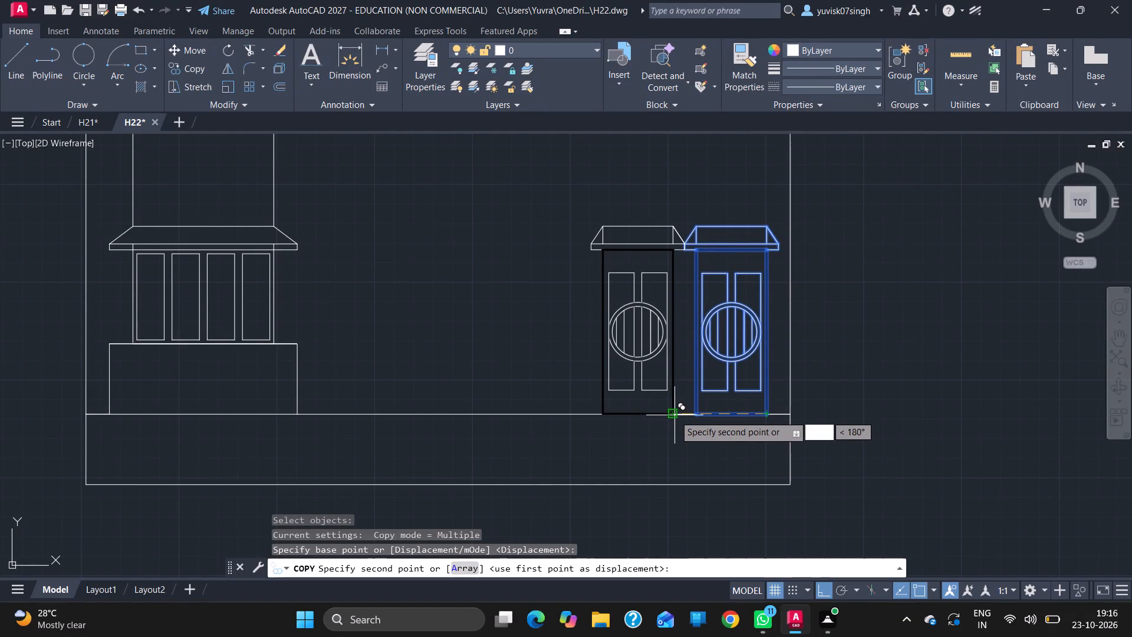
{"action": "left_click_drag", "start_coordinate": [674, 415], "coordinate": [673, 415]}
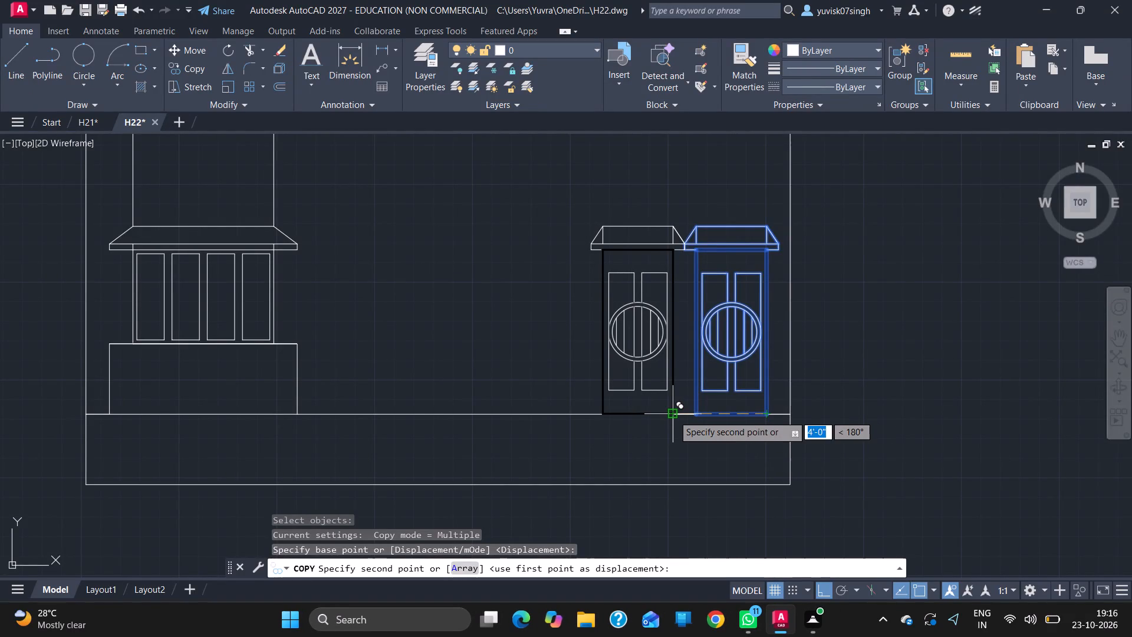
{"action": "left_click_drag", "start_coordinate": [673, 415], "coordinate": [668, 416]}
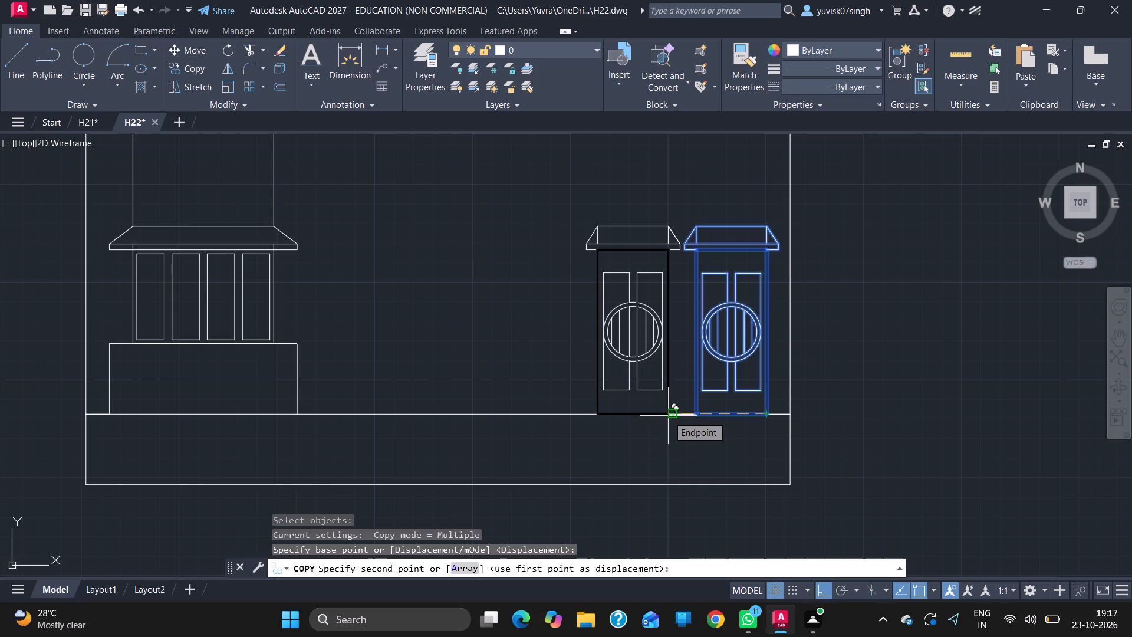
{"action": "left_click_drag", "start_coordinate": [668, 416], "coordinate": [917, 587]}
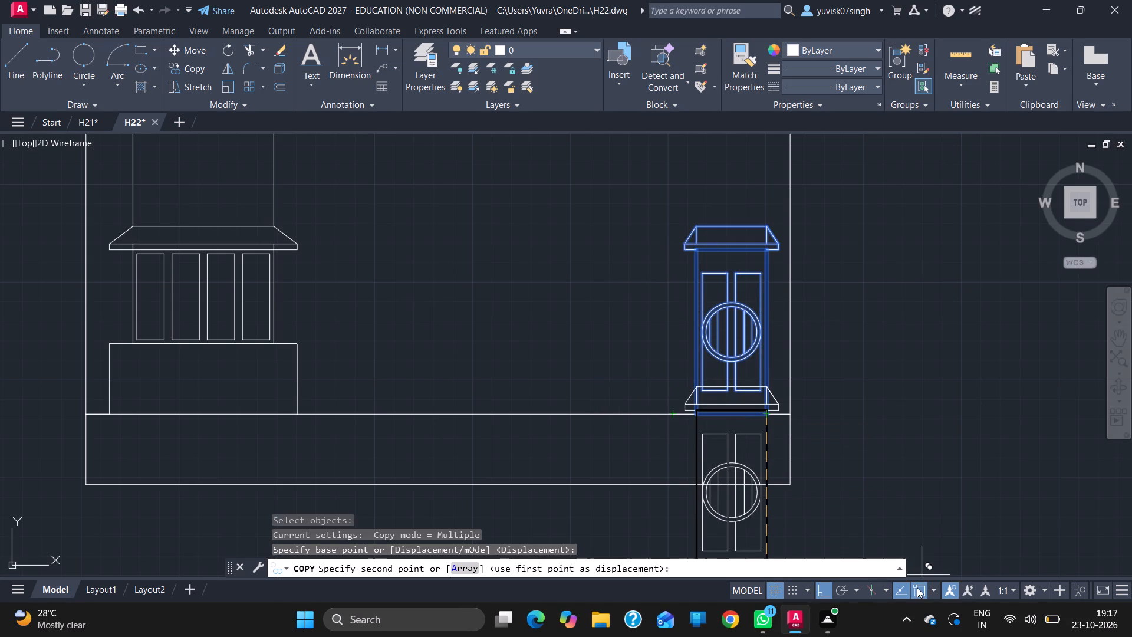
{"action": "left_click_drag", "start_coordinate": [917, 587], "coordinate": [916, 587]}
{"action": "left_click", "coordinate": [916, 587]}
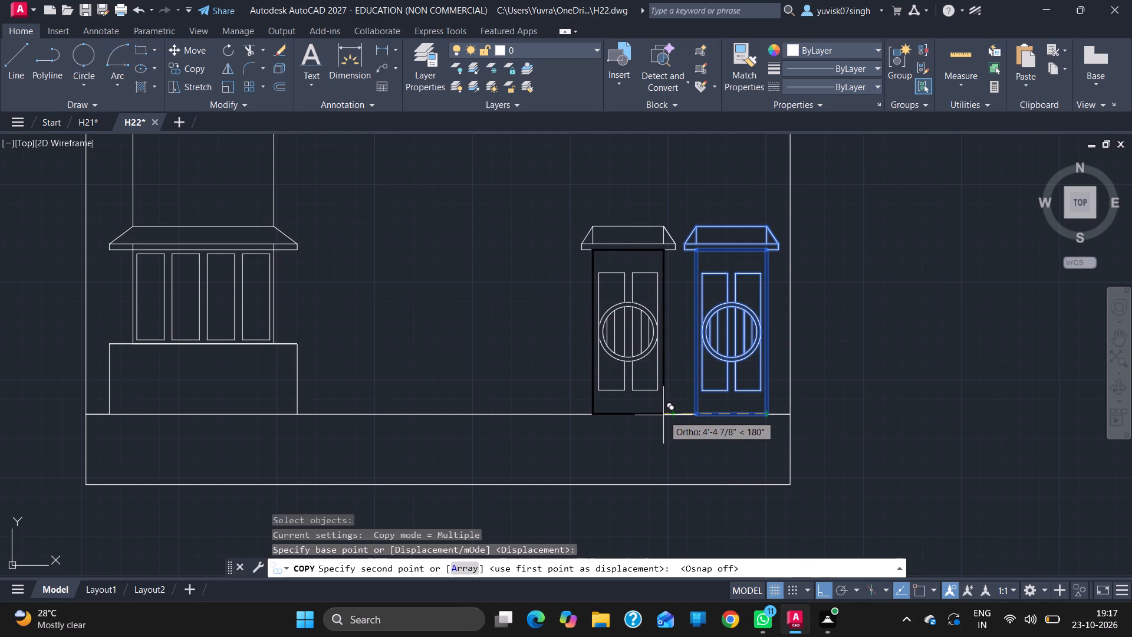
{"action": "left_click", "coordinate": [667, 415]}
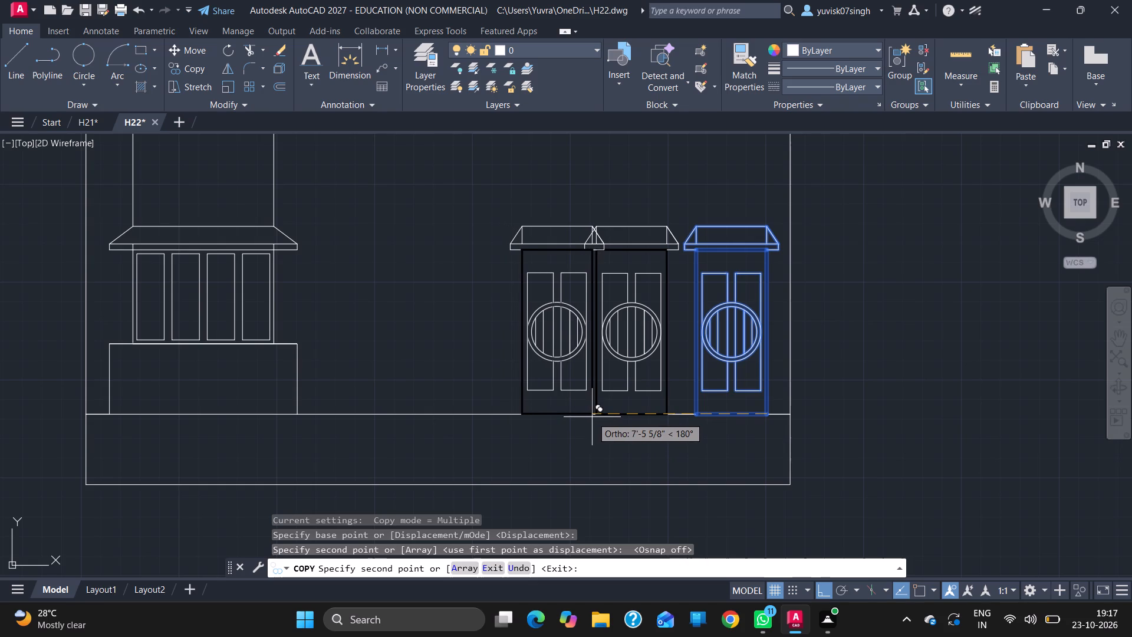
With object snap back on, place a second door copy directly against the first copy's bottom-left corner.
{"action": "left_click", "coordinate": [926, 592]}
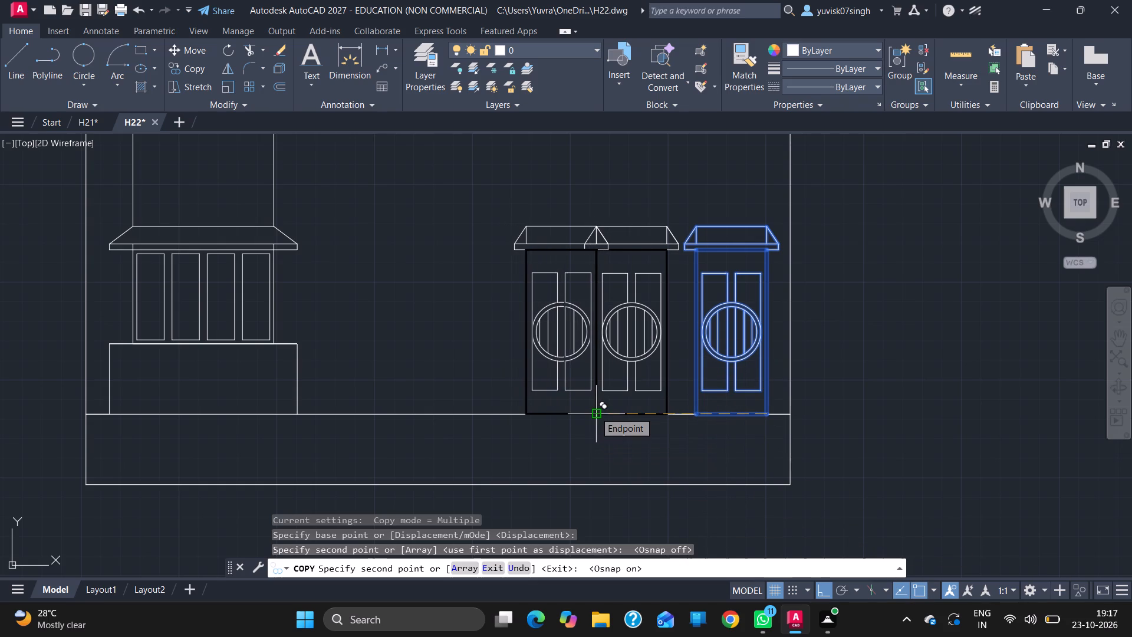
{"action": "left_click", "coordinate": [595, 412]}
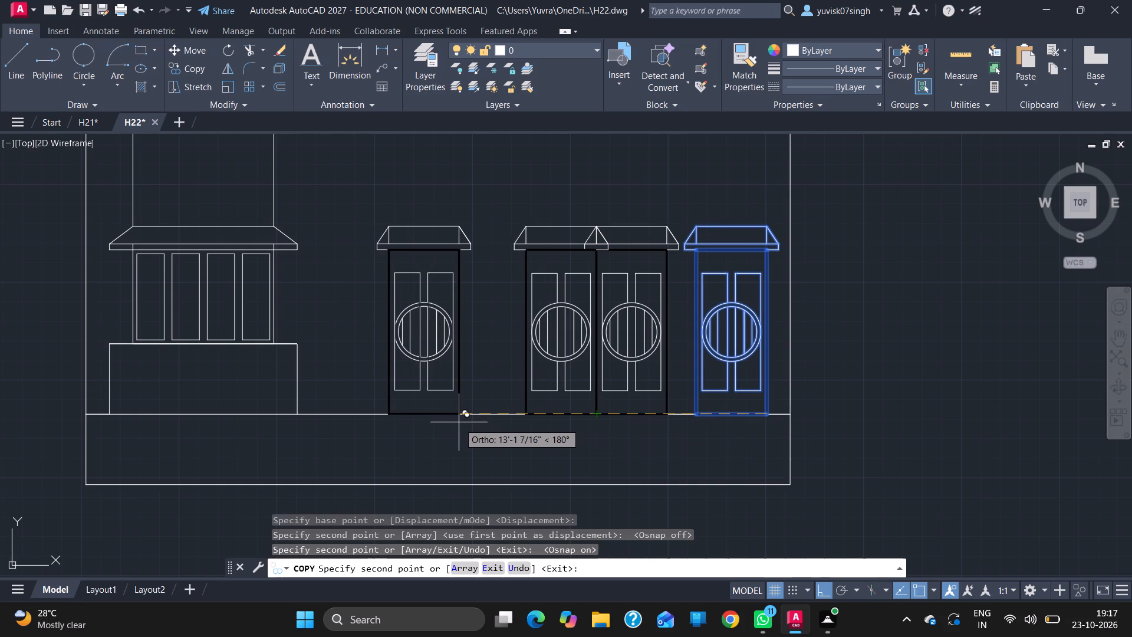
{"action": "key", "text": "Escape"}
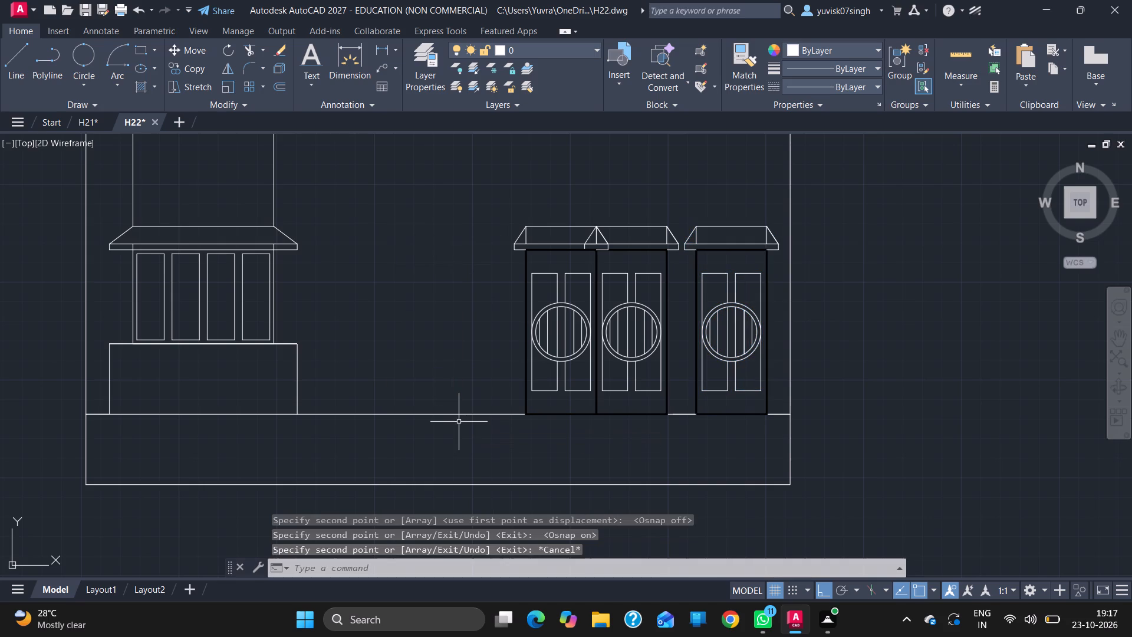
Trim the crossing slope lines and short ledge end lines where the two adjoining doors' canopies overlap, merging them into one canopy.
{"action": "type", "text": "TR"}
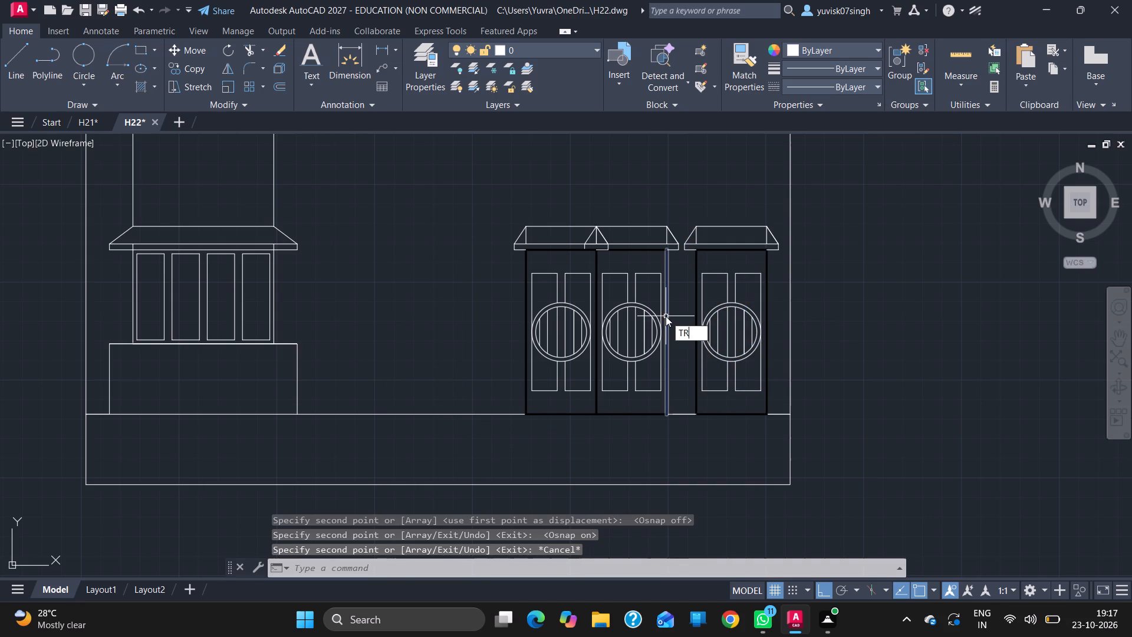
{"action": "key", "text": "Return"}
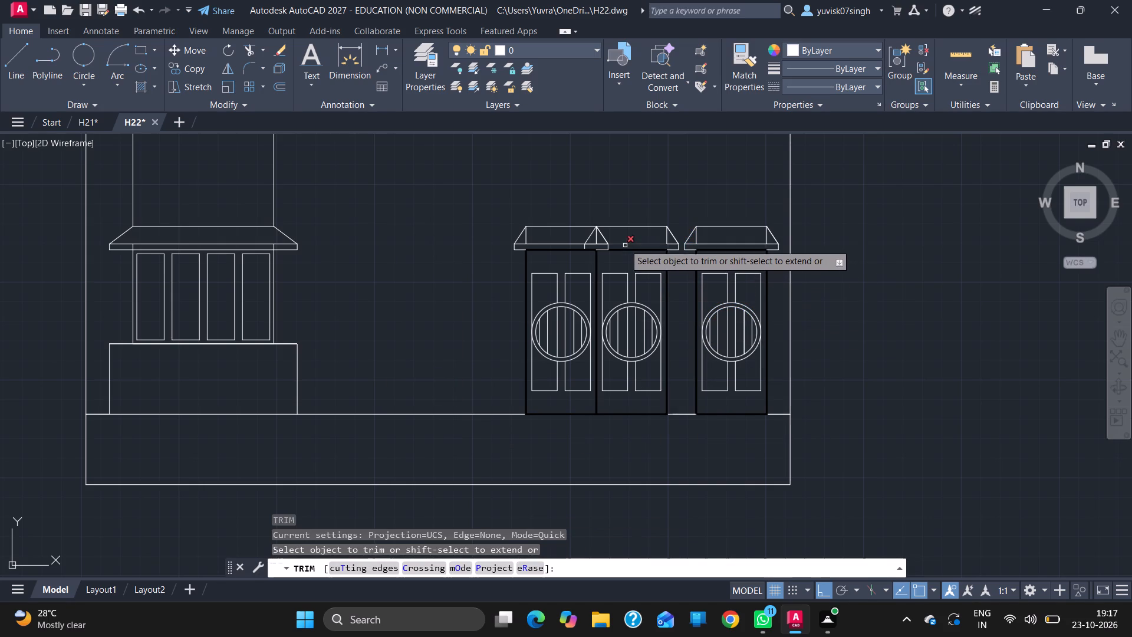
{"action": "left_click_drag", "start_coordinate": [617, 237], "coordinate": [588, 235]}
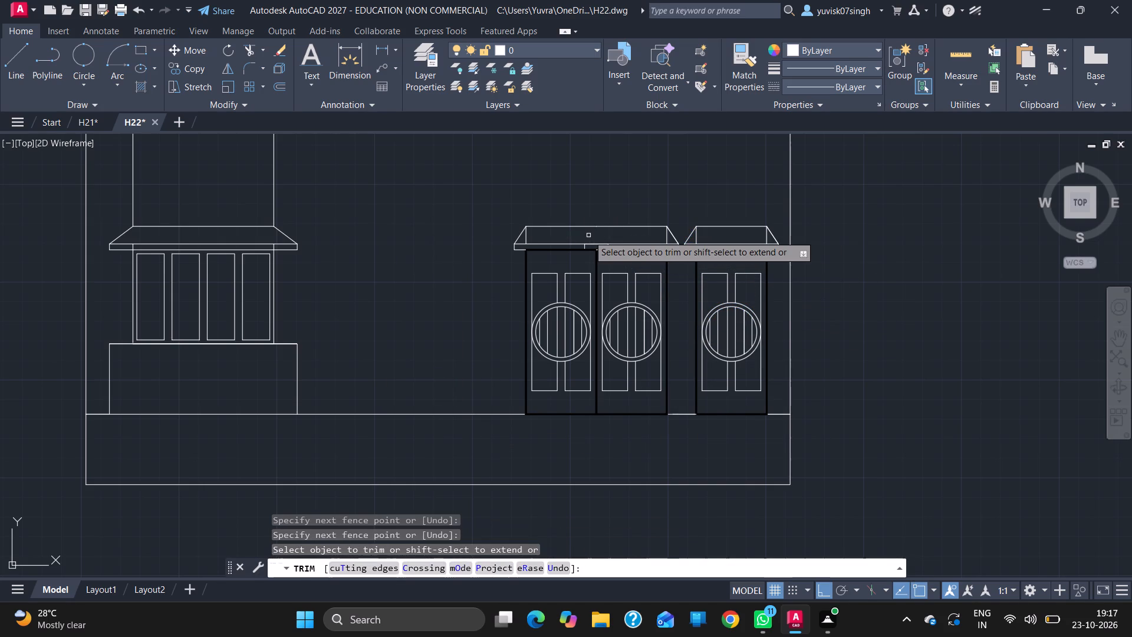
{"action": "left_click", "coordinate": [602, 249]}
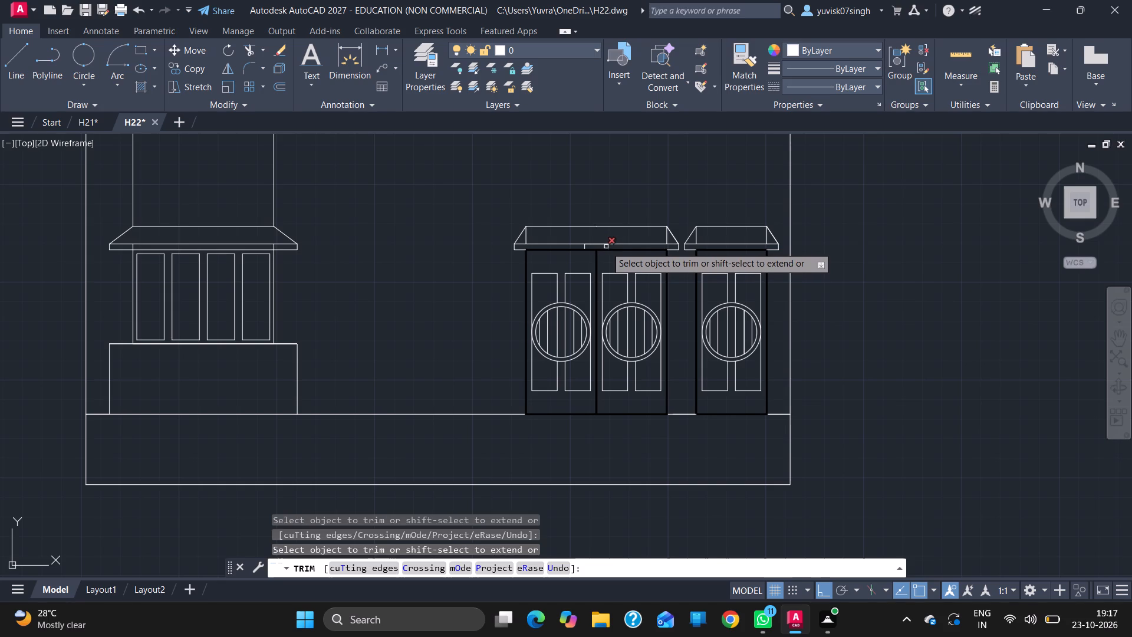
{"action": "left_click", "coordinate": [607, 247]}
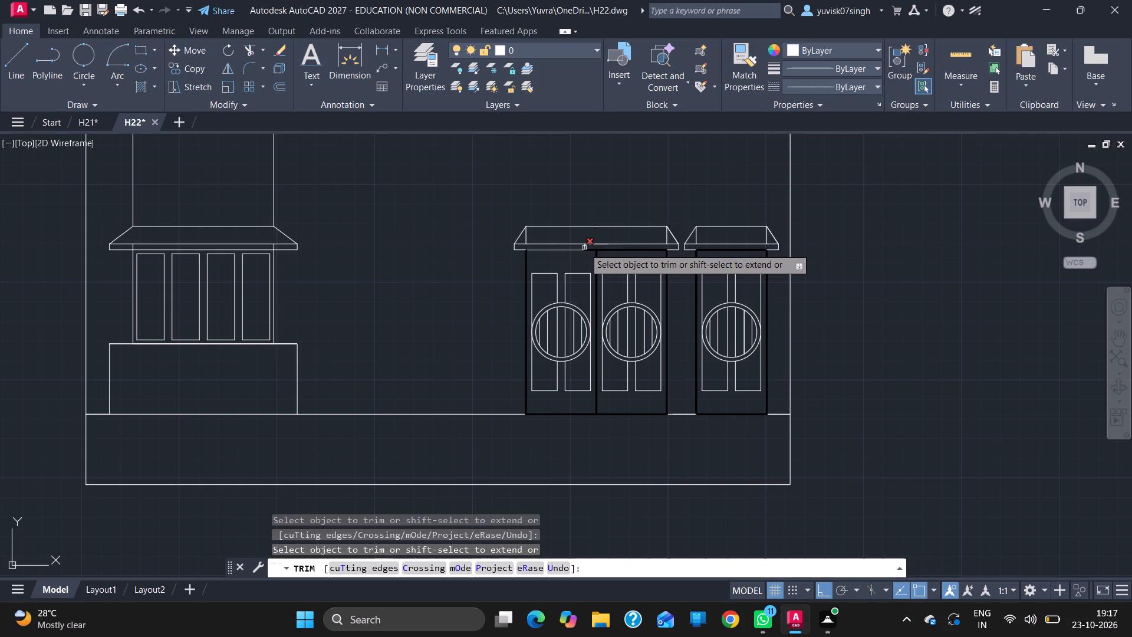
{"action": "left_click", "coordinate": [584, 247]}
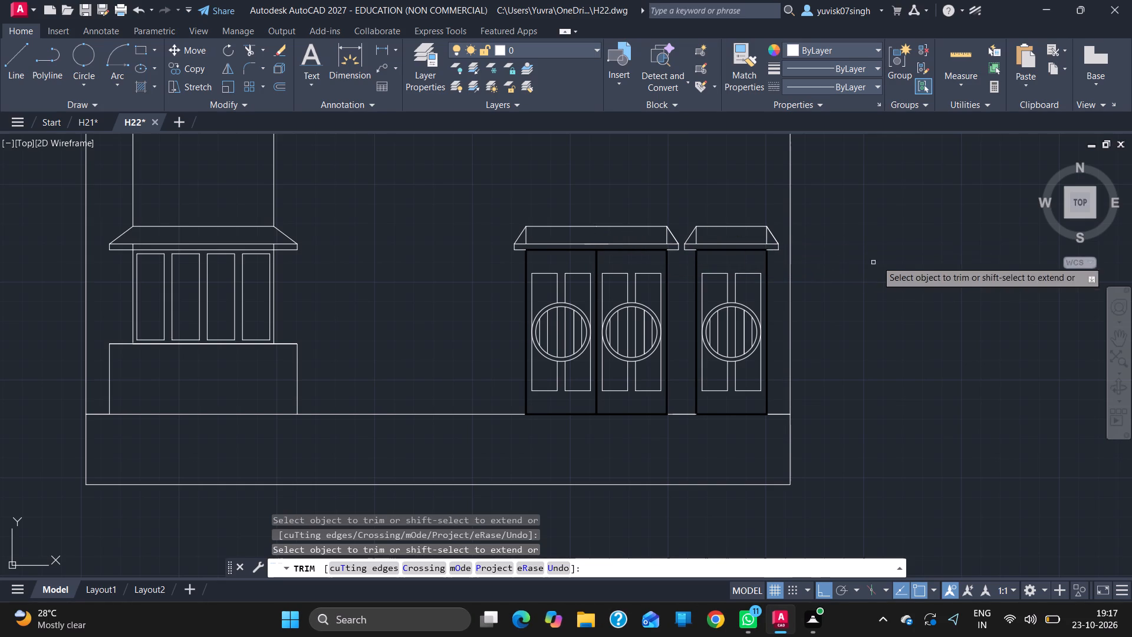
Trim the inner vertical lines at both ends of the merged canopy and of the single door's canopy.
{"action": "left_click", "coordinate": [527, 232]}
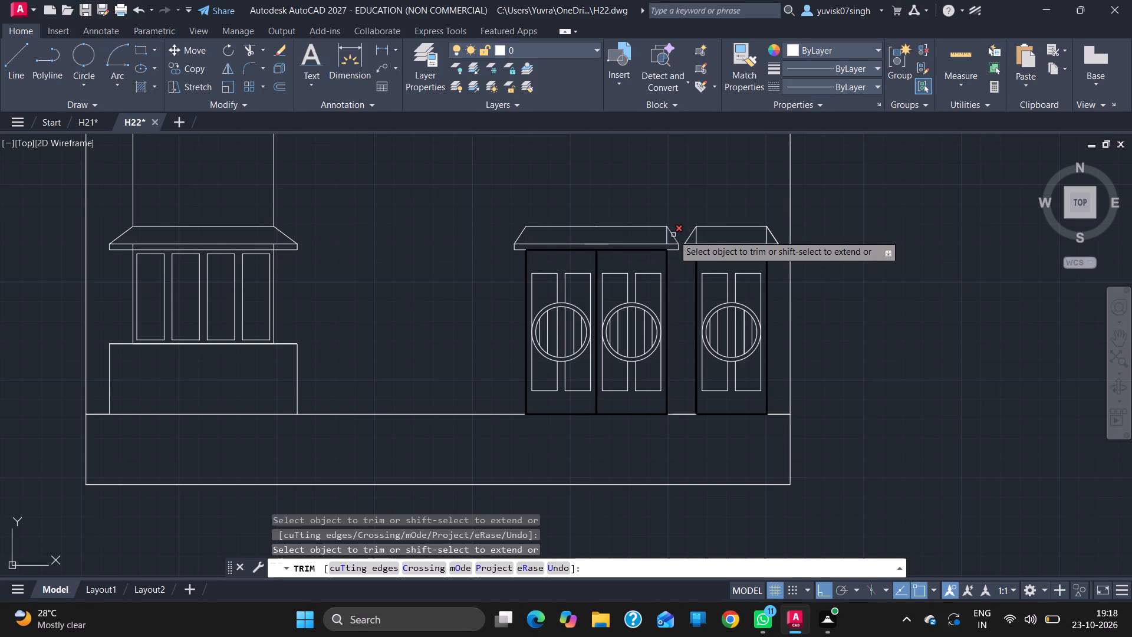
{"action": "left_click", "coordinate": [666, 235]}
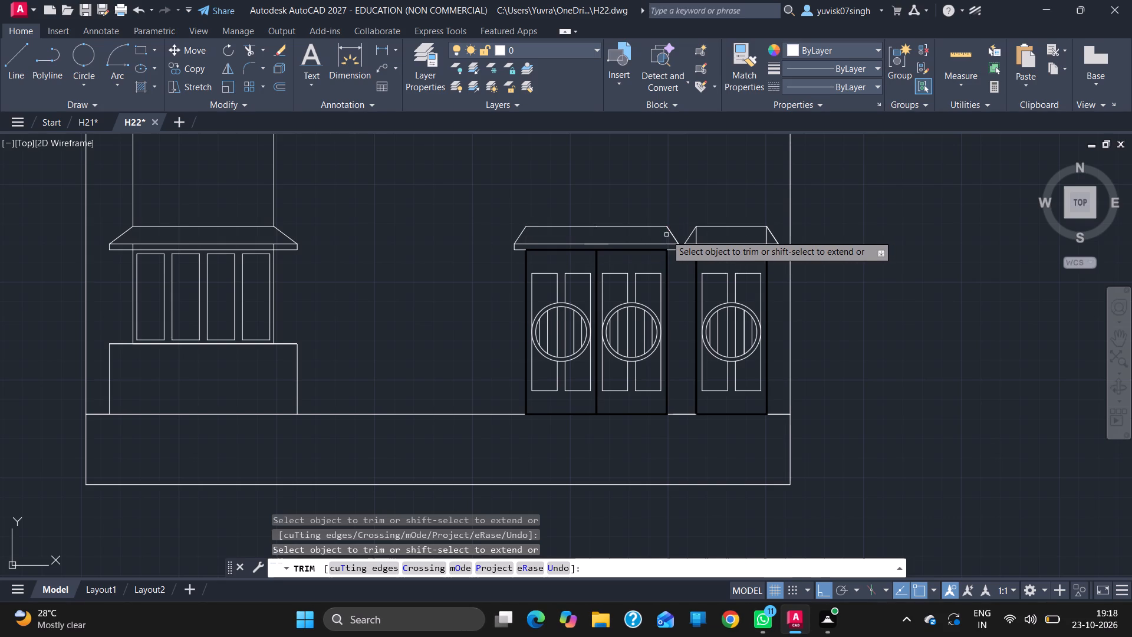
{"action": "left_click", "coordinate": [695, 239]}
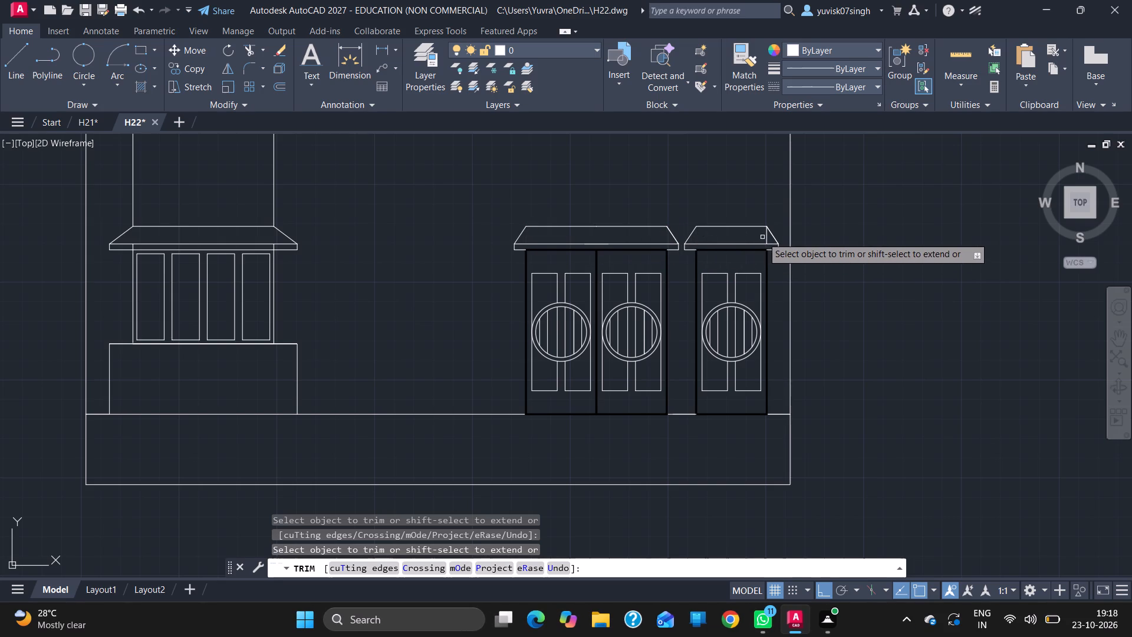
{"action": "left_click", "coordinate": [766, 237]}
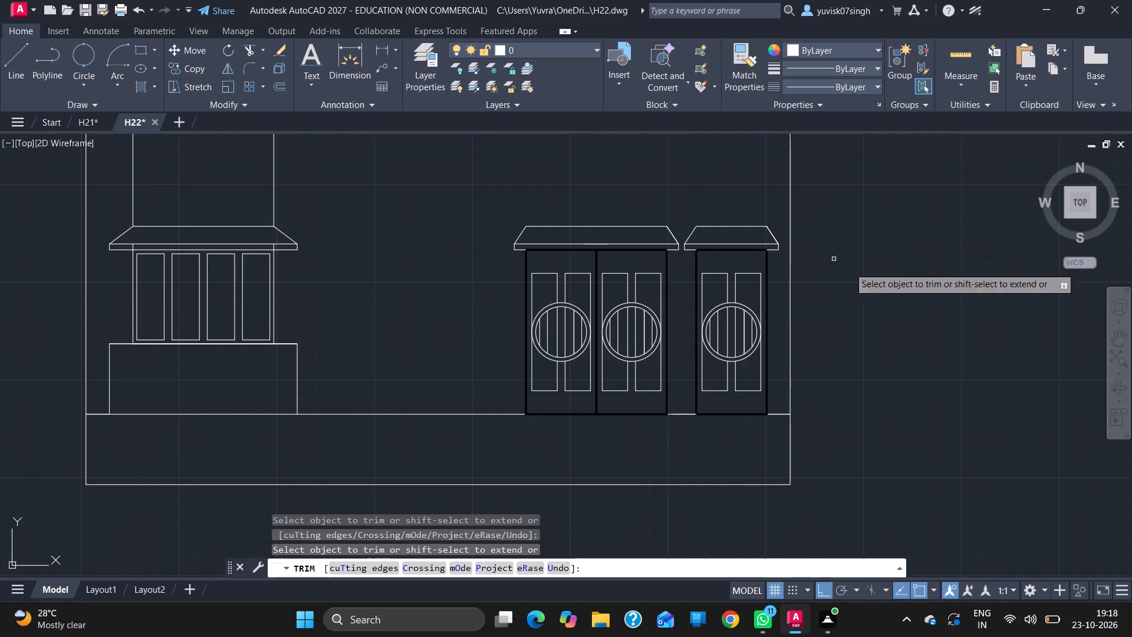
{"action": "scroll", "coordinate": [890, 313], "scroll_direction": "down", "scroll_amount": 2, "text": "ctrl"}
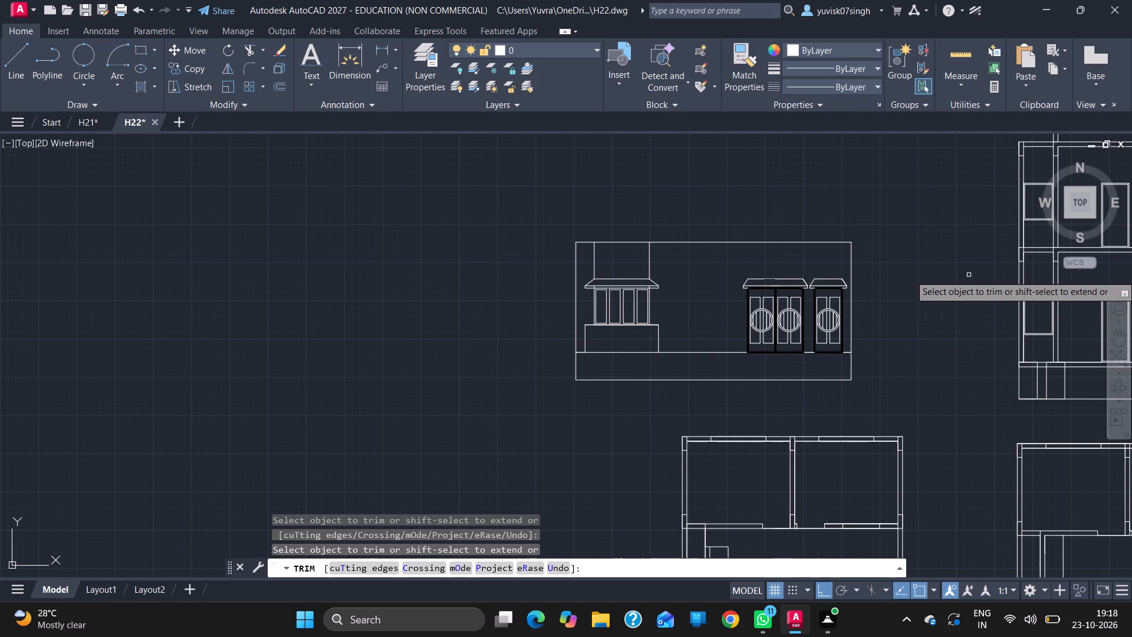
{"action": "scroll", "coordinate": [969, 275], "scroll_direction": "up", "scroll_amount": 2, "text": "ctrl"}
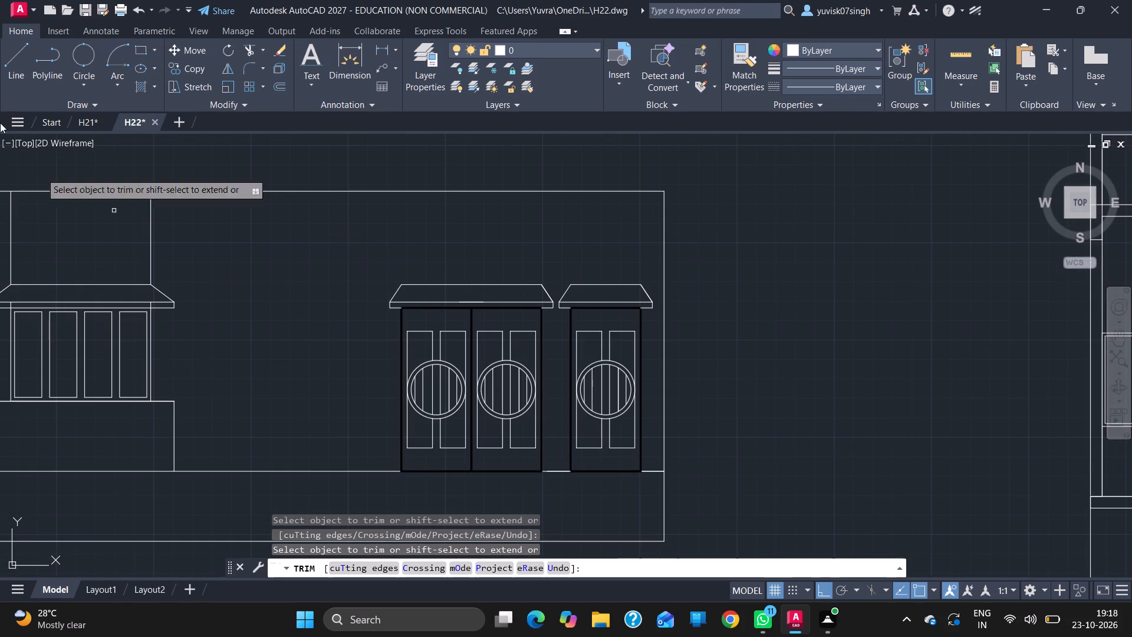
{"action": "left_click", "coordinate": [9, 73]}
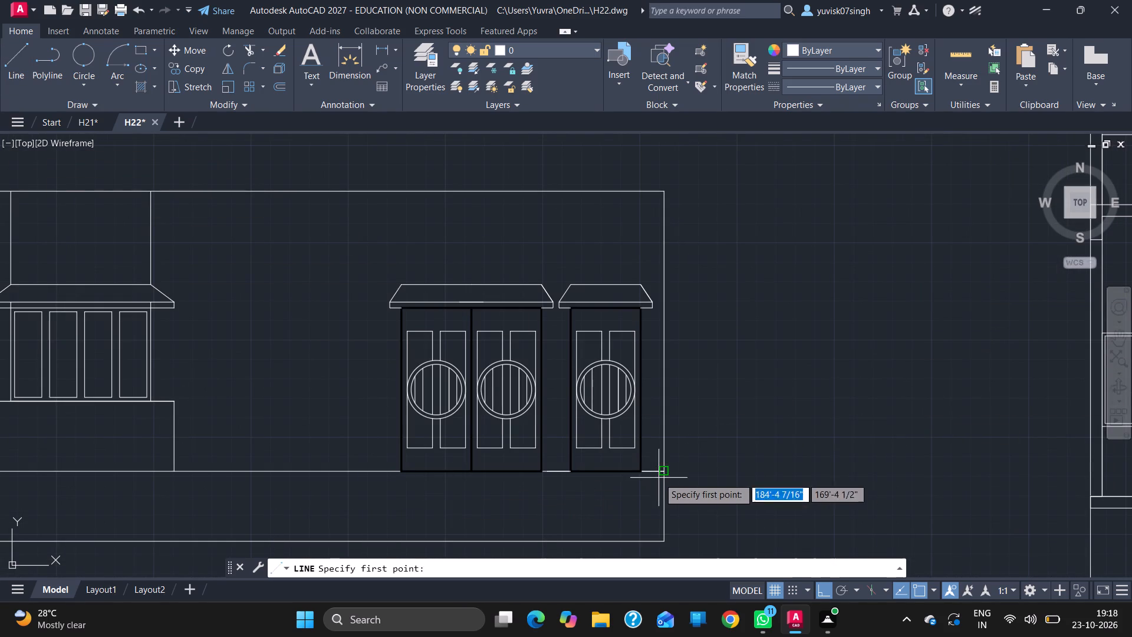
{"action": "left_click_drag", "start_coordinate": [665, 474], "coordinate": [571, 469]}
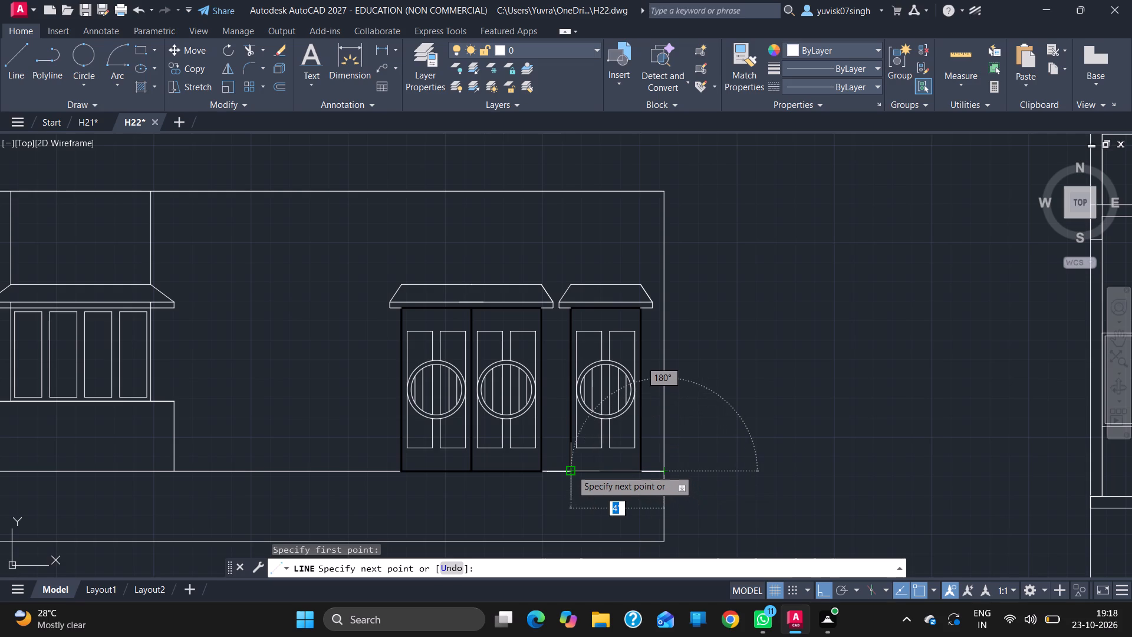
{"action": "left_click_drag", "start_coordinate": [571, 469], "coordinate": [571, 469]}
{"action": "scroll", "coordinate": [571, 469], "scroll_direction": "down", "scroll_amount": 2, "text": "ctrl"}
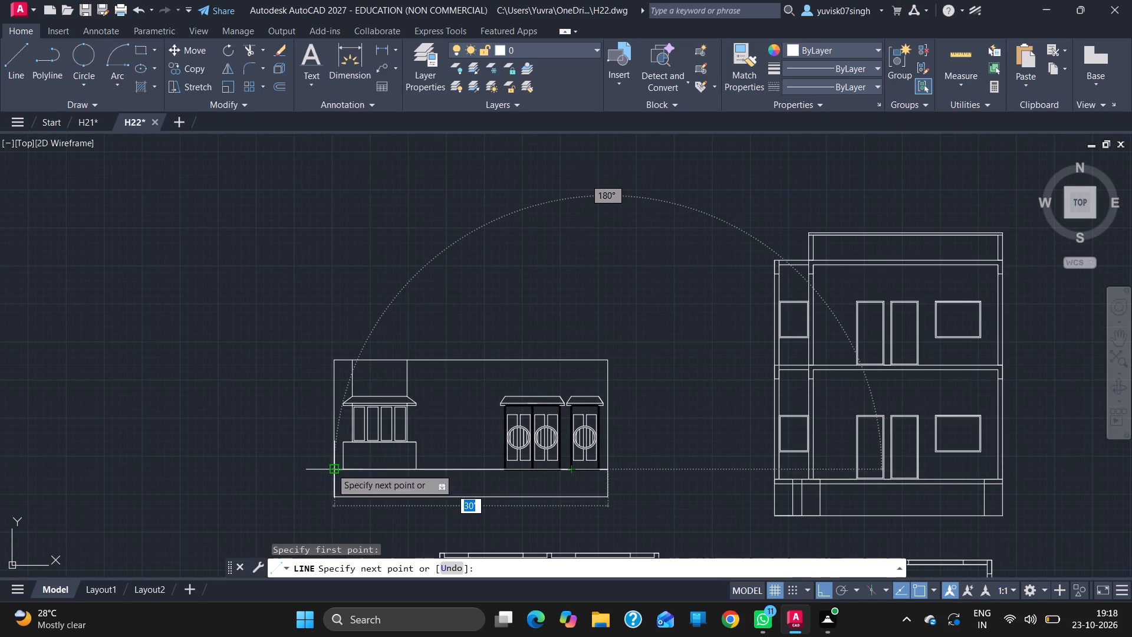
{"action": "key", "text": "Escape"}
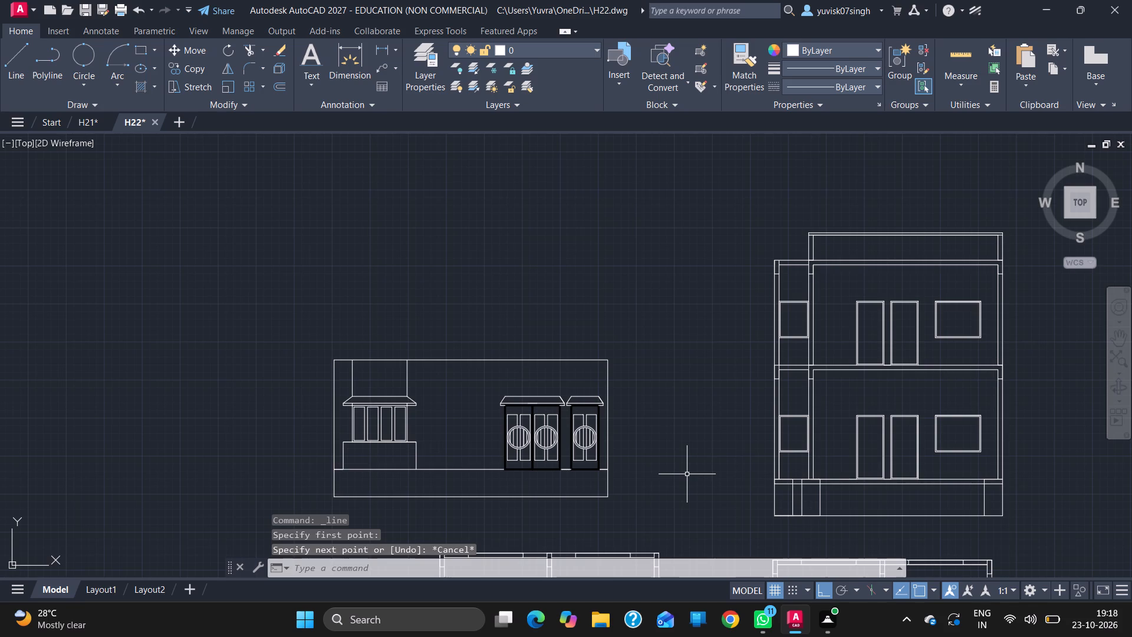
Move the three doors, canopies, right wall, top line and floor line leftward, from the floor line's right end to the single door's bottom-left corner.
{"action": "scroll", "coordinate": [686, 472], "scroll_direction": "up", "scroll_amount": 3, "text": "ctrl"}
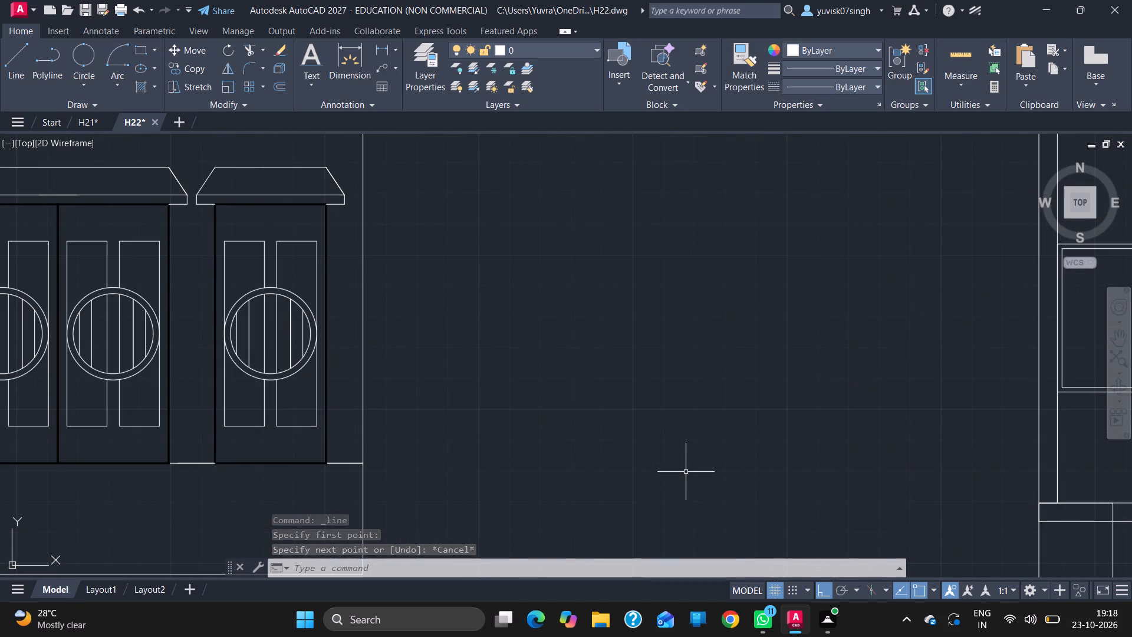
{"action": "scroll", "coordinate": [686, 472], "scroll_direction": "down", "scroll_amount": 1, "text": "ctrl"}
{"action": "key", "text": "m"}
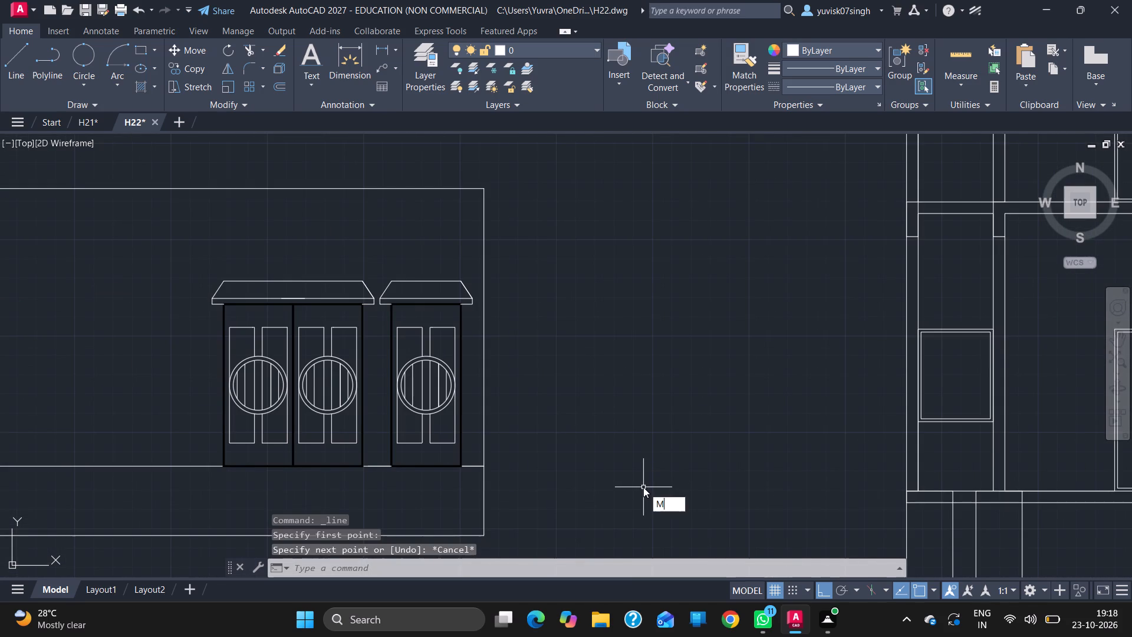
{"action": "key", "text": "Return"}
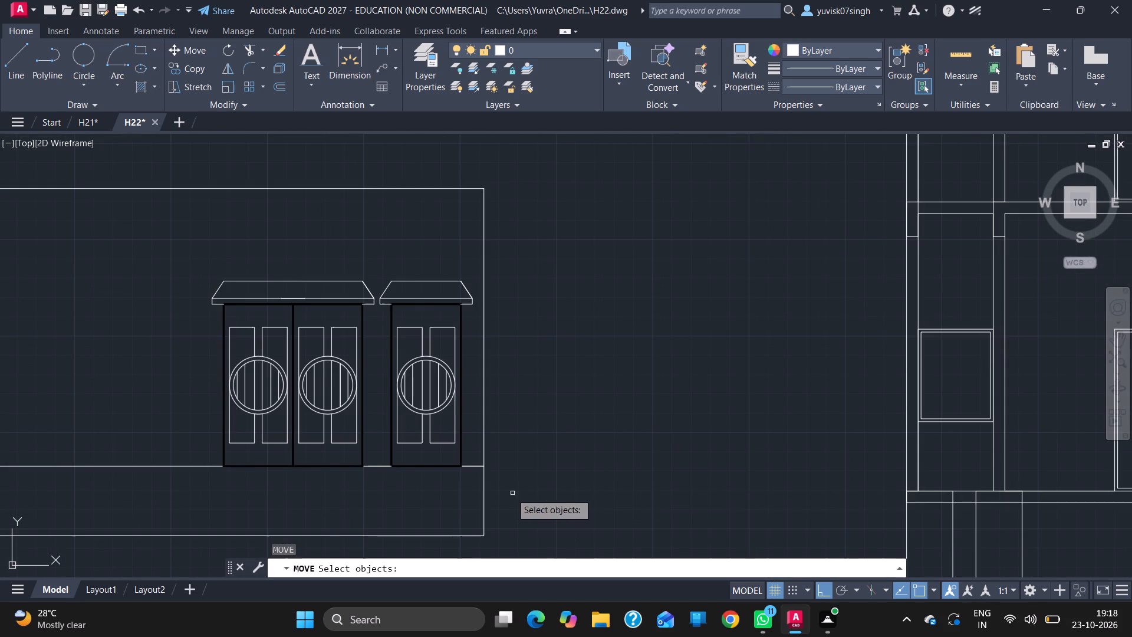
{"action": "scroll", "coordinate": [515, 533], "scroll_direction": "down", "scroll_amount": 2, "text": "ctrl"}
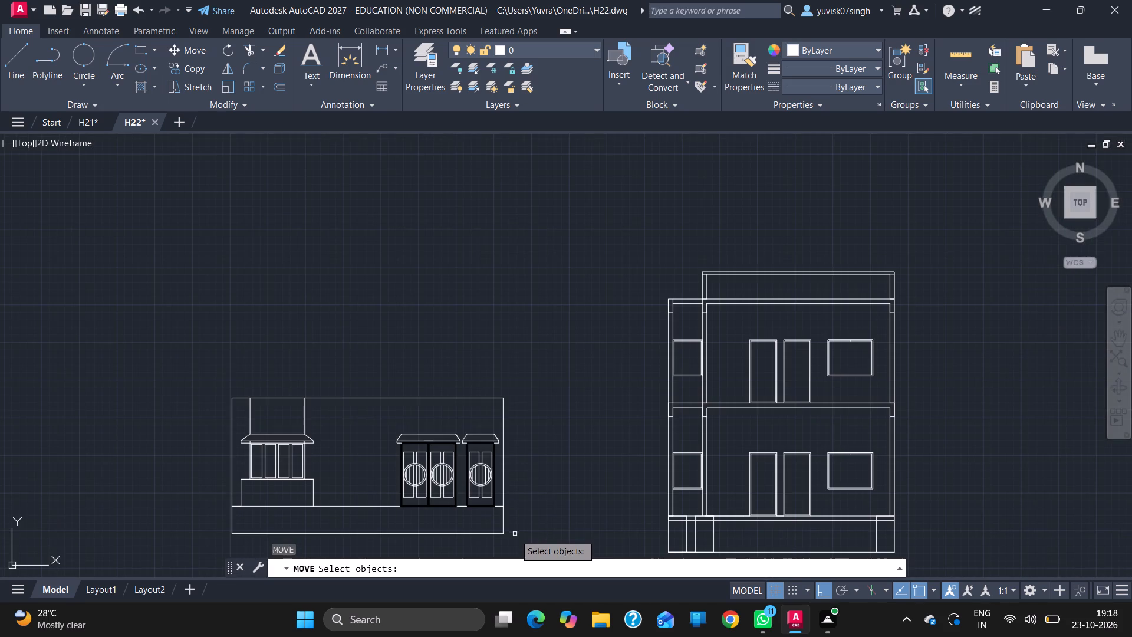
{"action": "left_click_drag", "start_coordinate": [513, 539], "coordinate": [393, 445]}
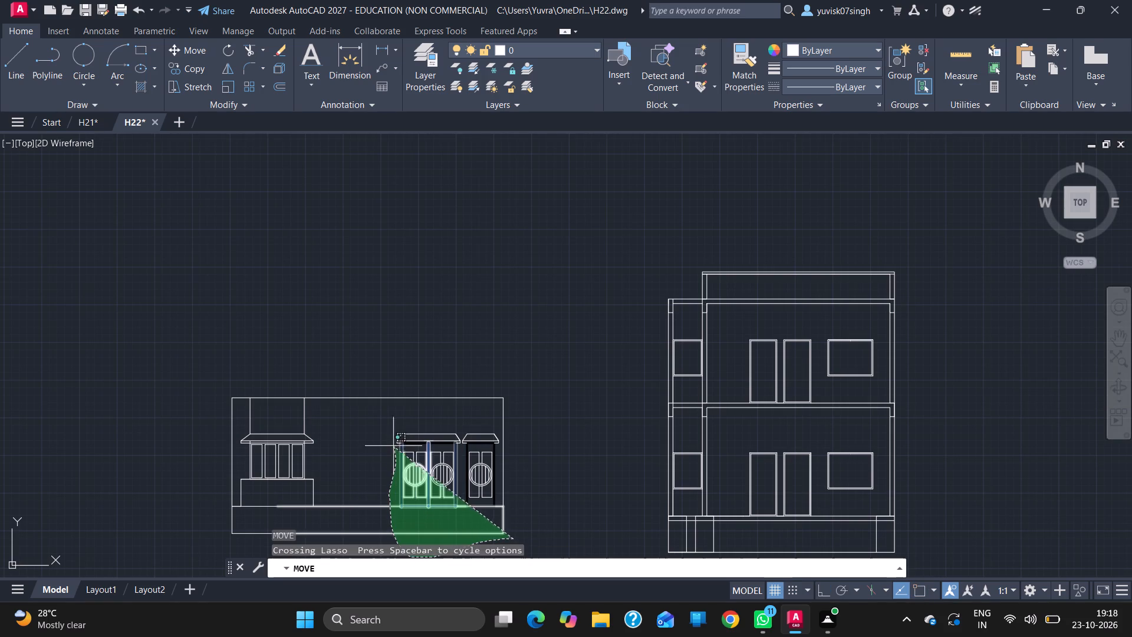
{"action": "left_click_drag", "start_coordinate": [393, 445], "coordinate": [514, 381]}
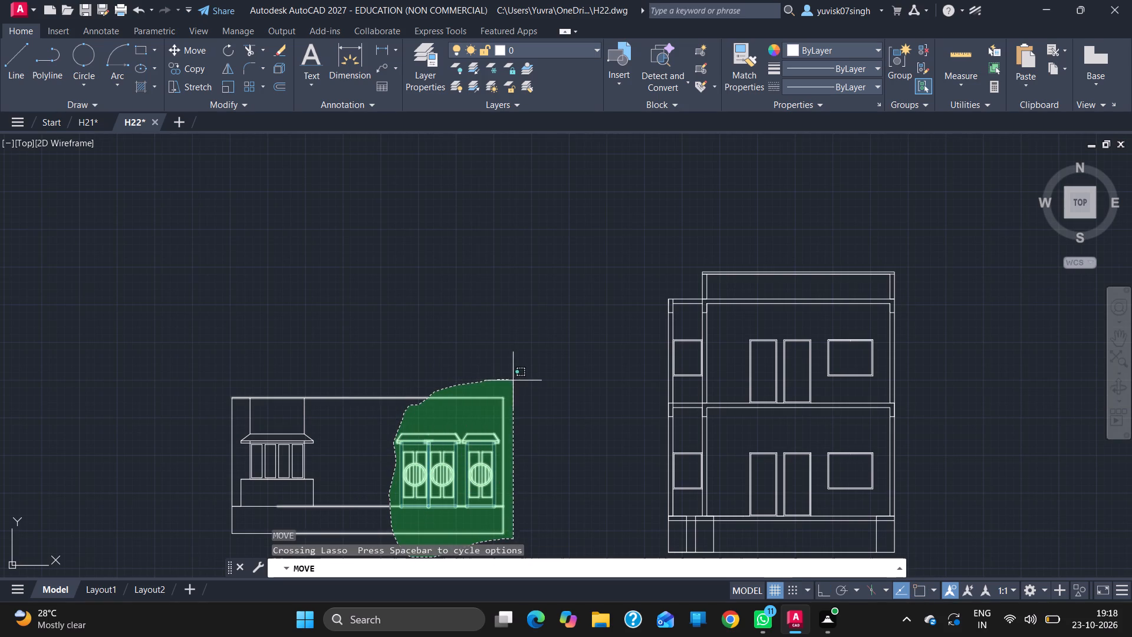
{"action": "left_click_drag", "start_coordinate": [514, 381], "coordinate": [515, 383]}
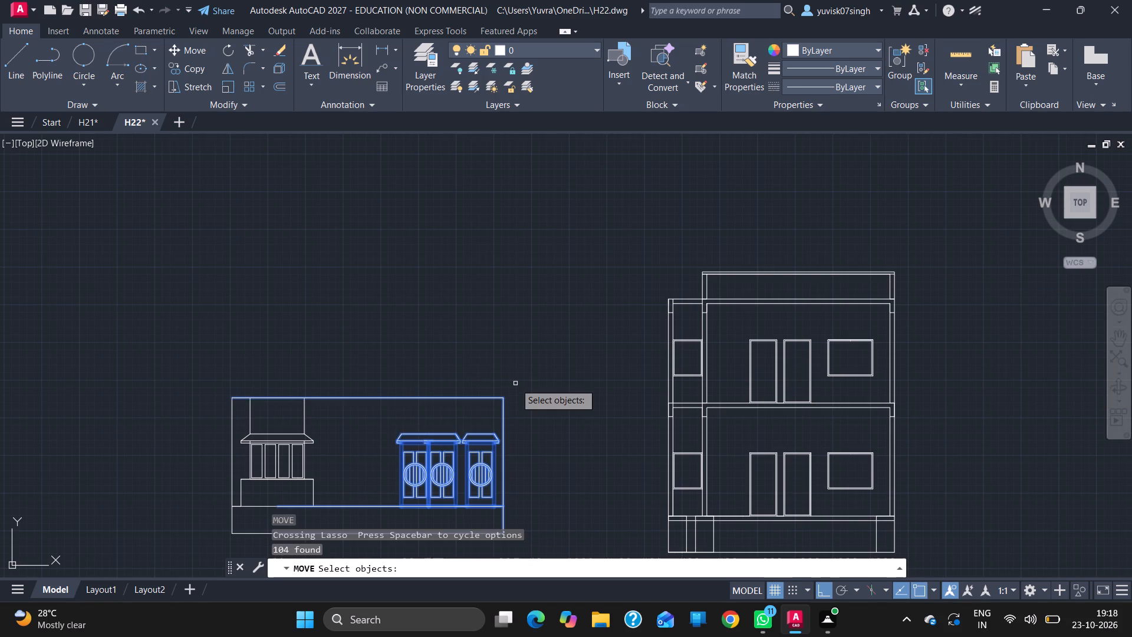
{"action": "key", "text": "Return"}
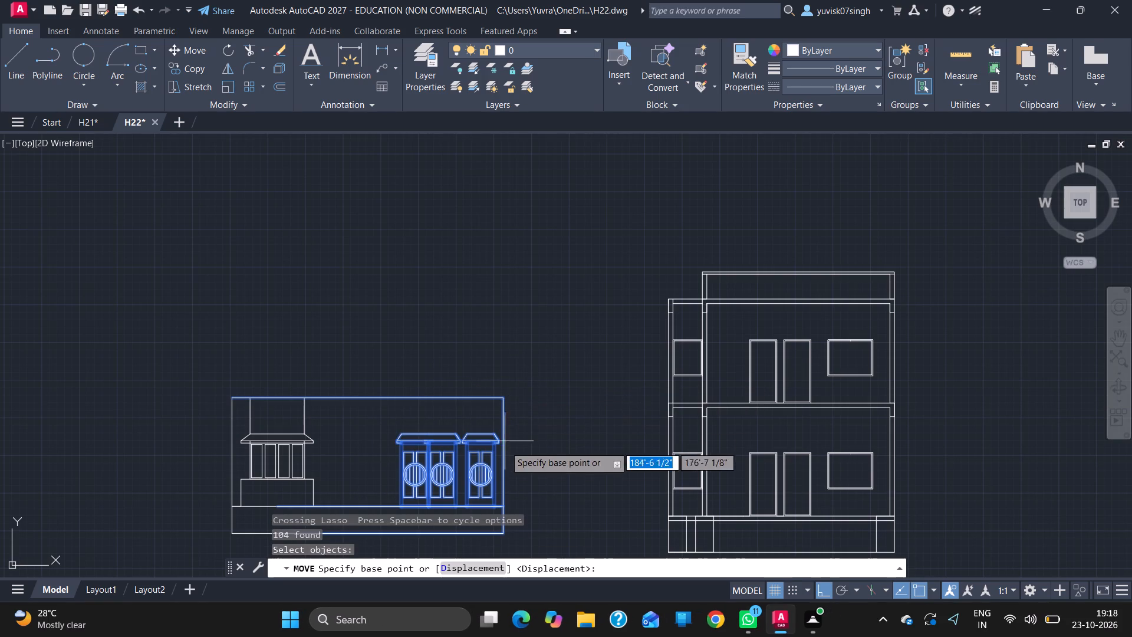
{"action": "left_click", "coordinate": [502, 506]}
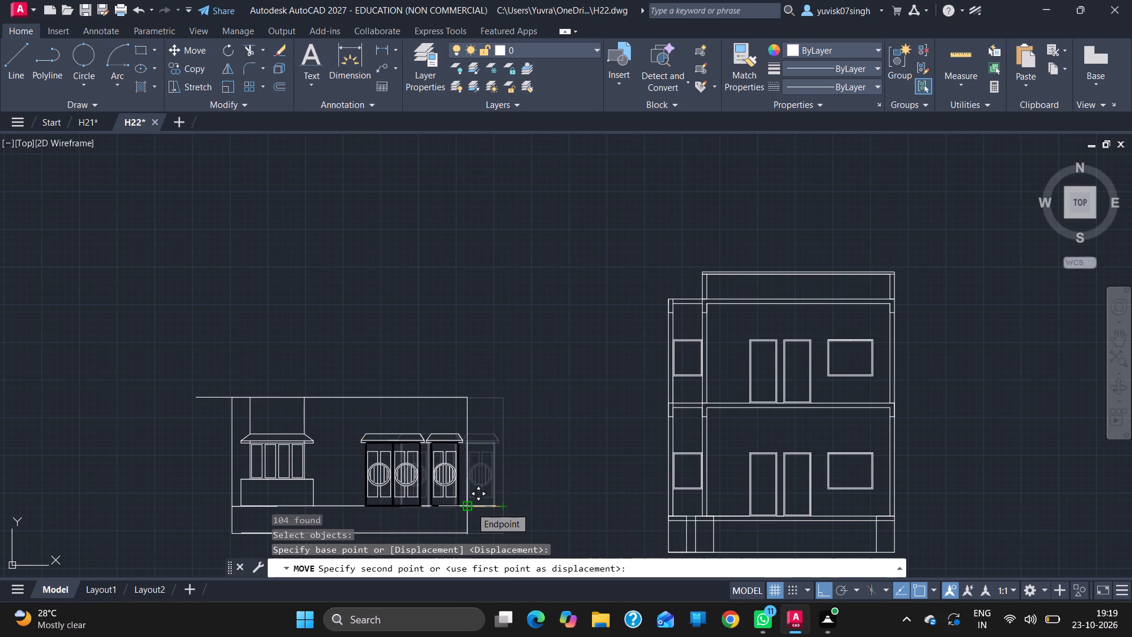
{"action": "left_click", "coordinate": [471, 507]}
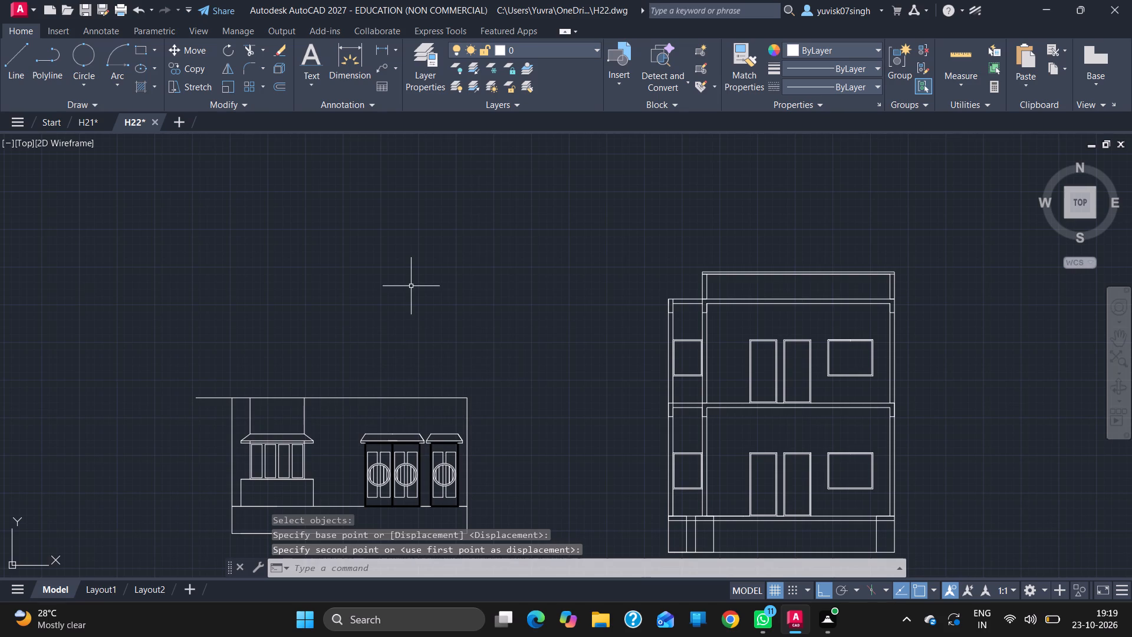
{"action": "type", "text": "TR"}
{"action": "key", "text": "Escape"}
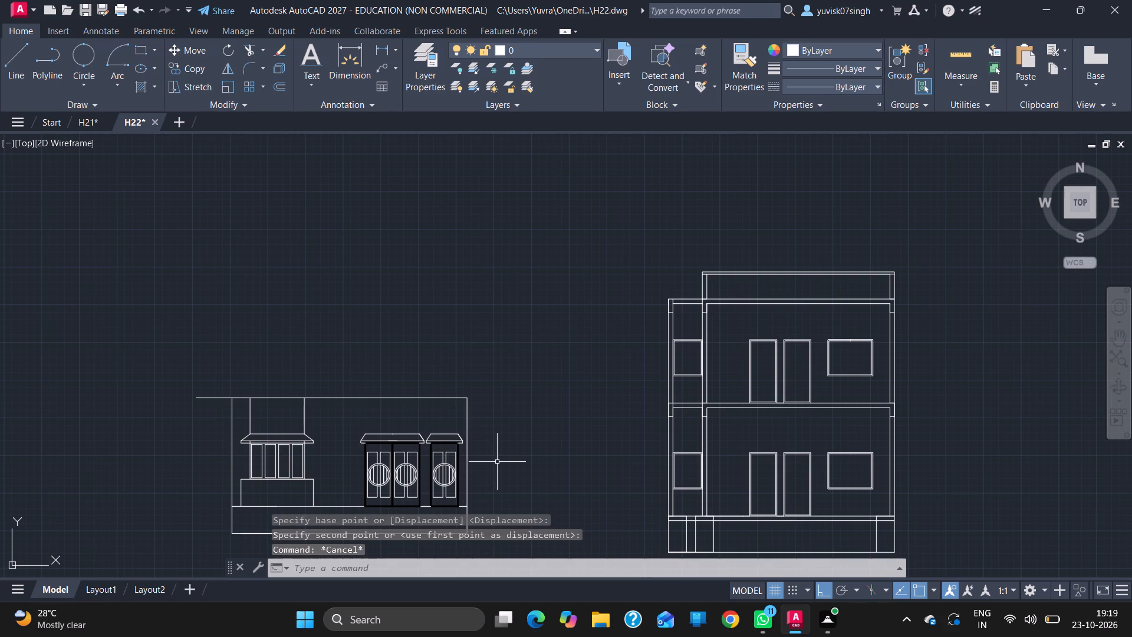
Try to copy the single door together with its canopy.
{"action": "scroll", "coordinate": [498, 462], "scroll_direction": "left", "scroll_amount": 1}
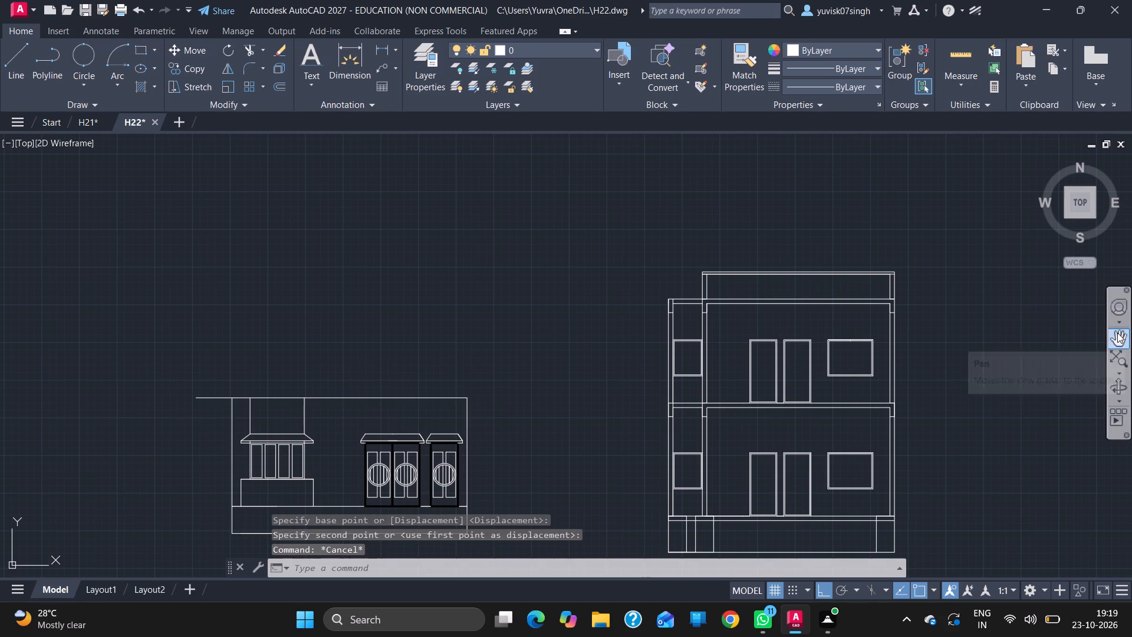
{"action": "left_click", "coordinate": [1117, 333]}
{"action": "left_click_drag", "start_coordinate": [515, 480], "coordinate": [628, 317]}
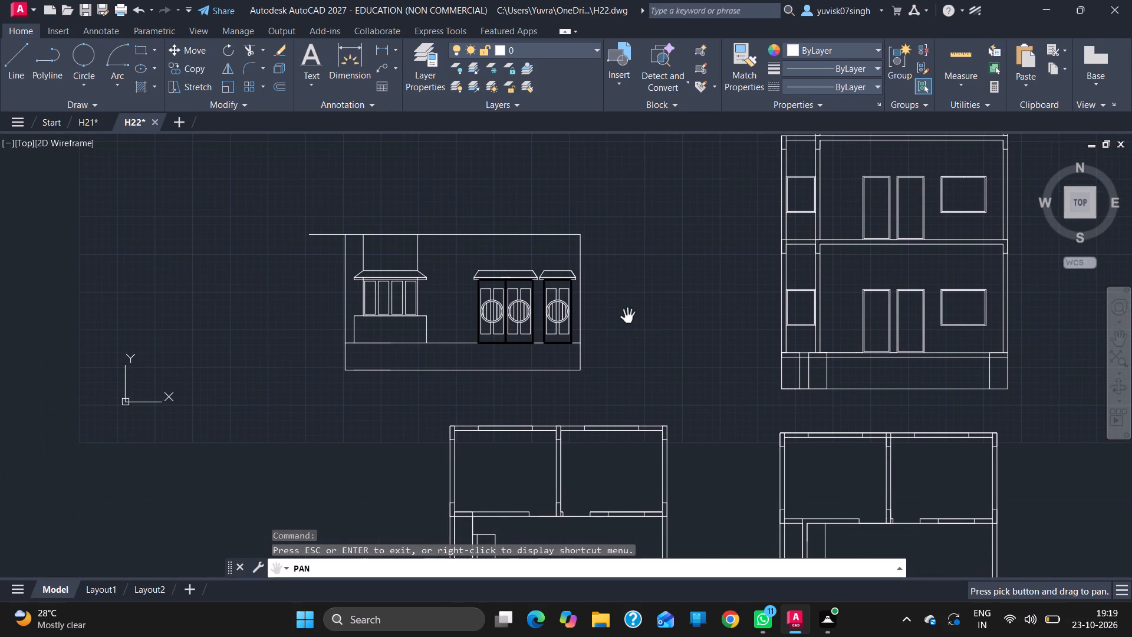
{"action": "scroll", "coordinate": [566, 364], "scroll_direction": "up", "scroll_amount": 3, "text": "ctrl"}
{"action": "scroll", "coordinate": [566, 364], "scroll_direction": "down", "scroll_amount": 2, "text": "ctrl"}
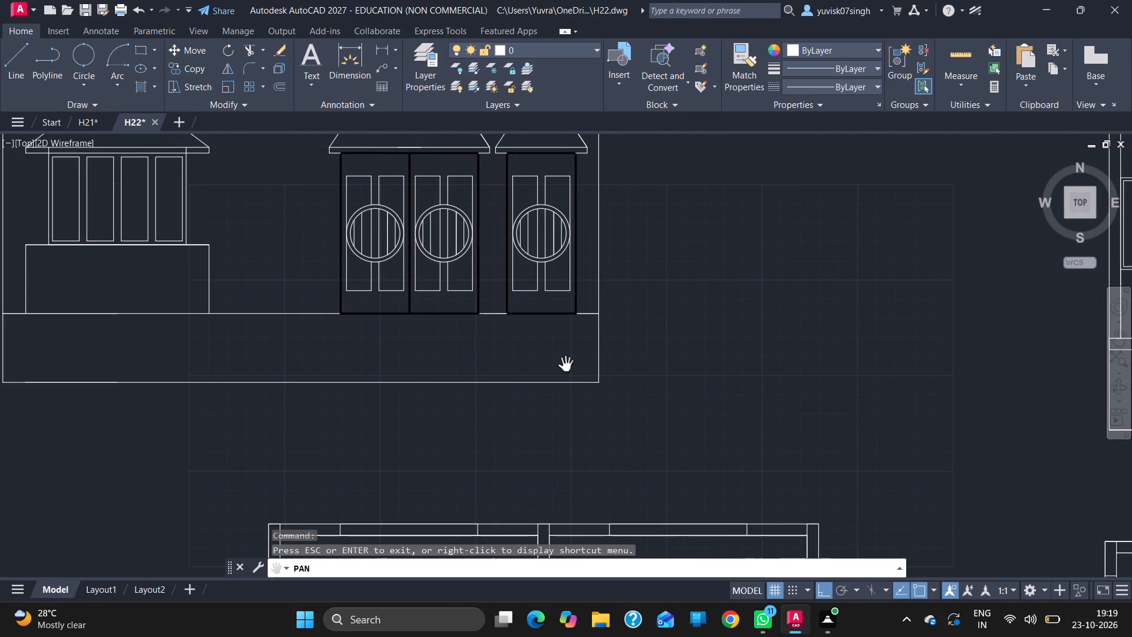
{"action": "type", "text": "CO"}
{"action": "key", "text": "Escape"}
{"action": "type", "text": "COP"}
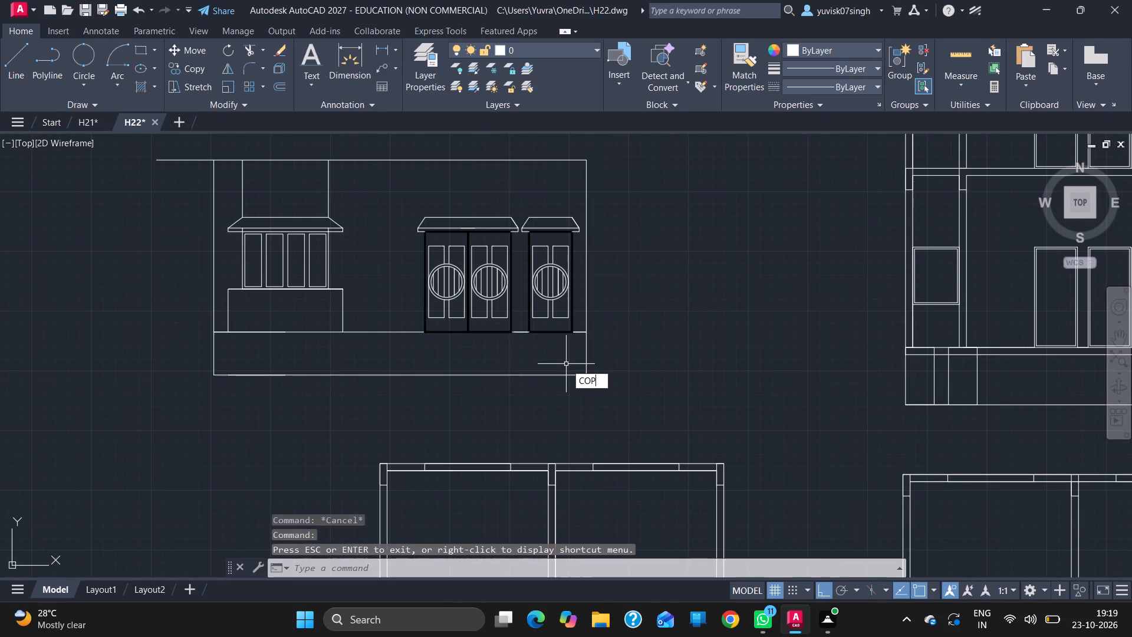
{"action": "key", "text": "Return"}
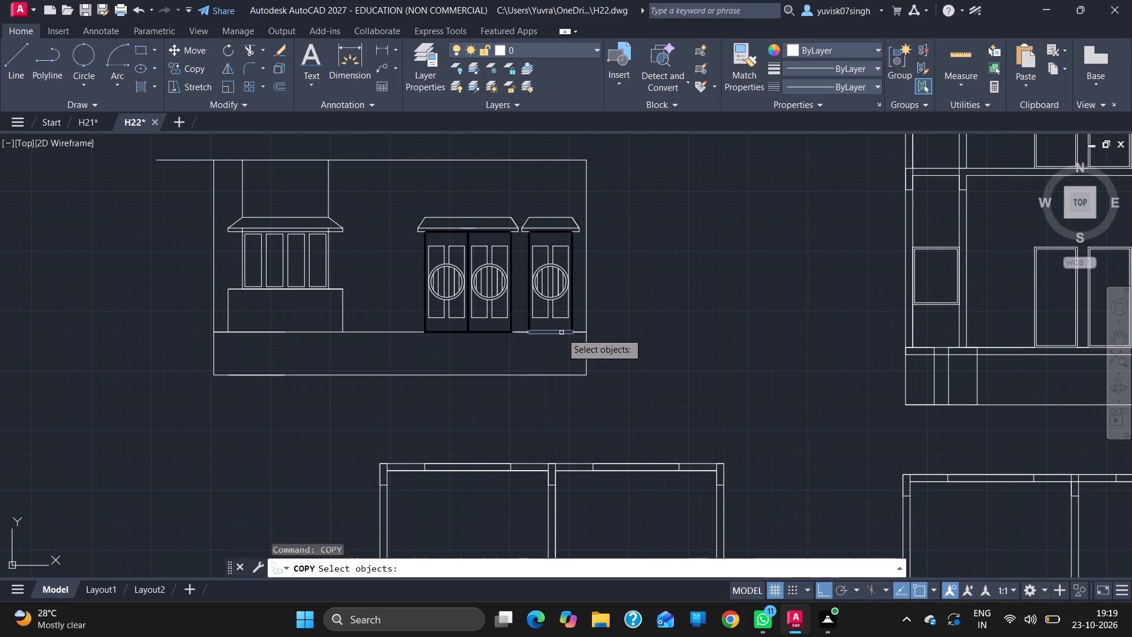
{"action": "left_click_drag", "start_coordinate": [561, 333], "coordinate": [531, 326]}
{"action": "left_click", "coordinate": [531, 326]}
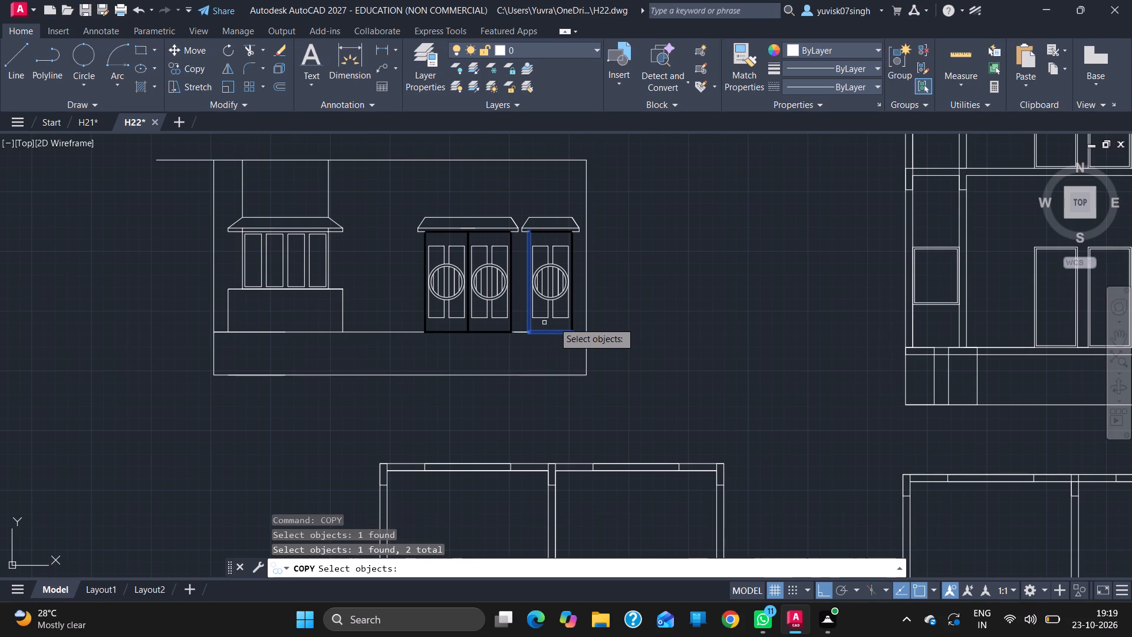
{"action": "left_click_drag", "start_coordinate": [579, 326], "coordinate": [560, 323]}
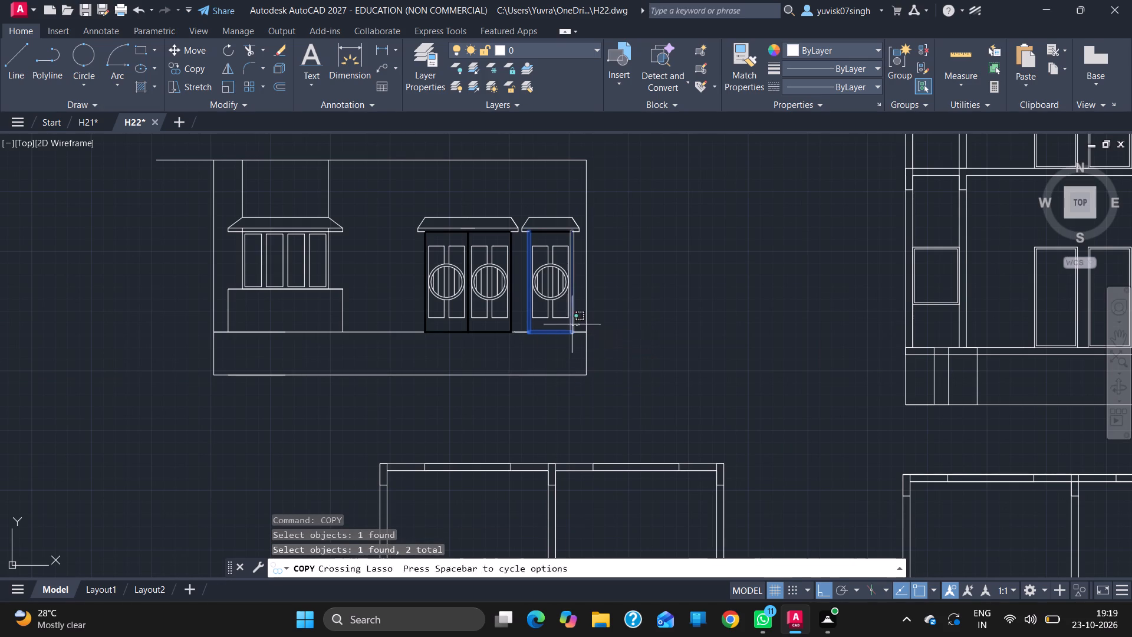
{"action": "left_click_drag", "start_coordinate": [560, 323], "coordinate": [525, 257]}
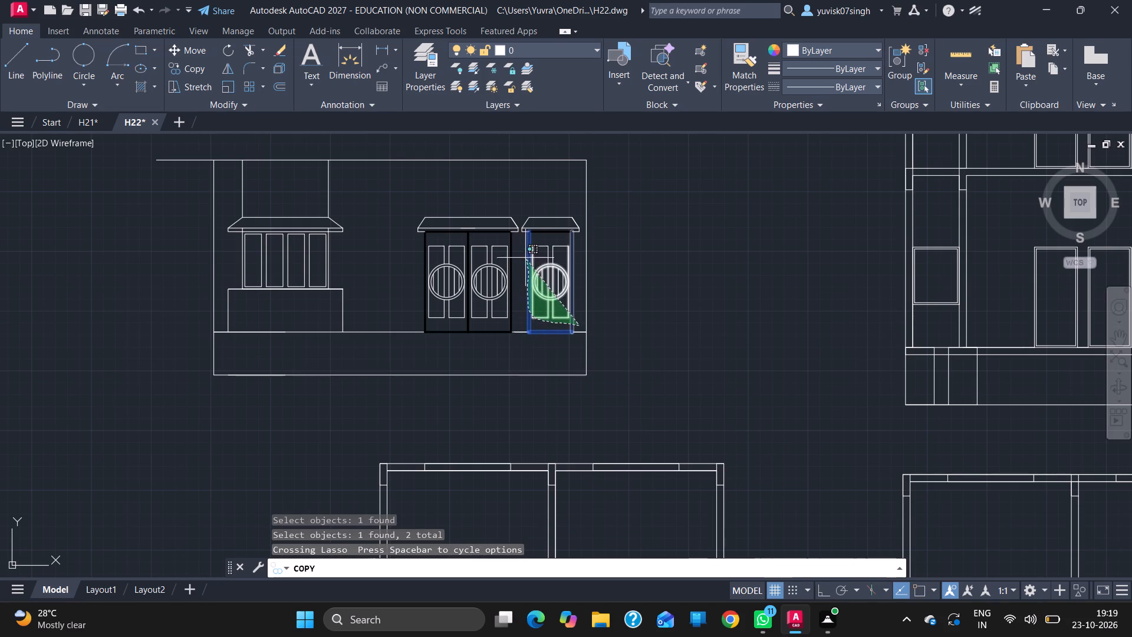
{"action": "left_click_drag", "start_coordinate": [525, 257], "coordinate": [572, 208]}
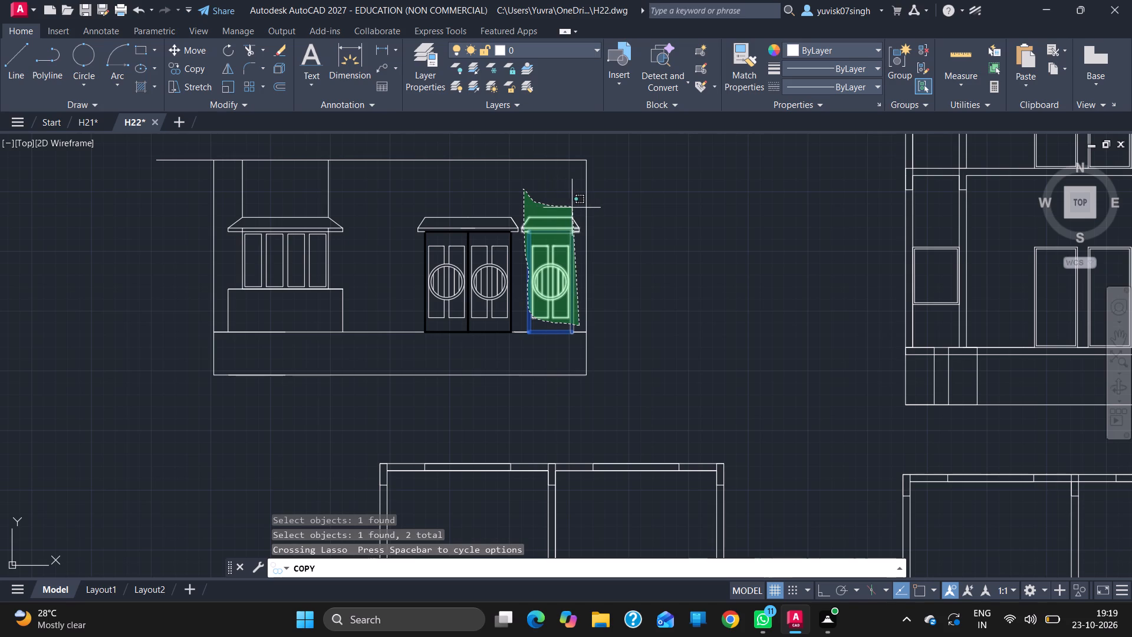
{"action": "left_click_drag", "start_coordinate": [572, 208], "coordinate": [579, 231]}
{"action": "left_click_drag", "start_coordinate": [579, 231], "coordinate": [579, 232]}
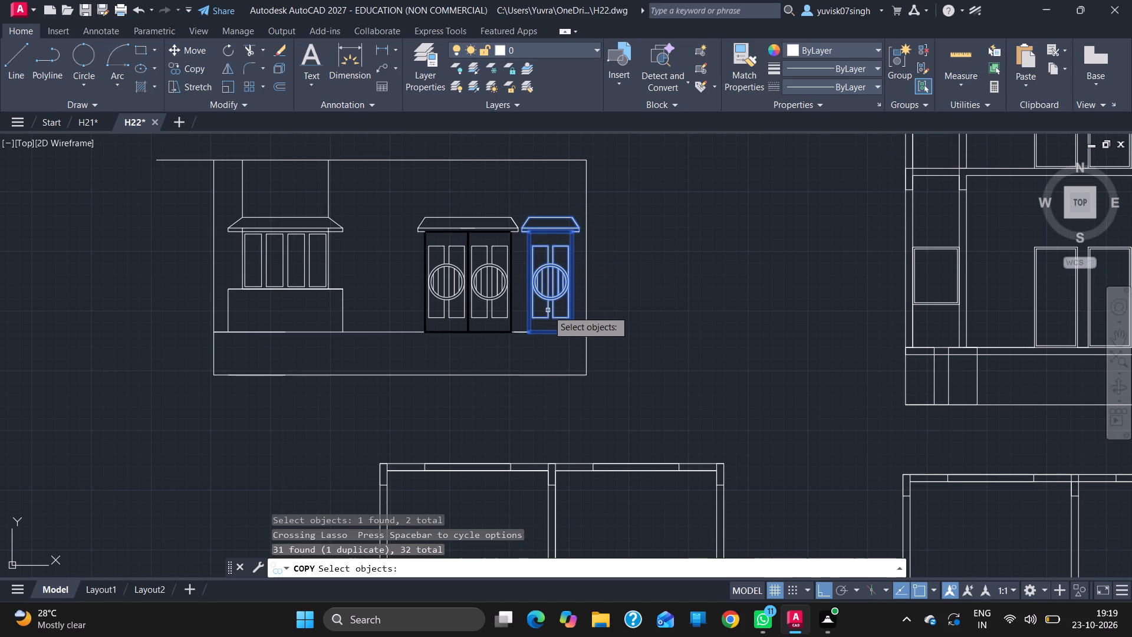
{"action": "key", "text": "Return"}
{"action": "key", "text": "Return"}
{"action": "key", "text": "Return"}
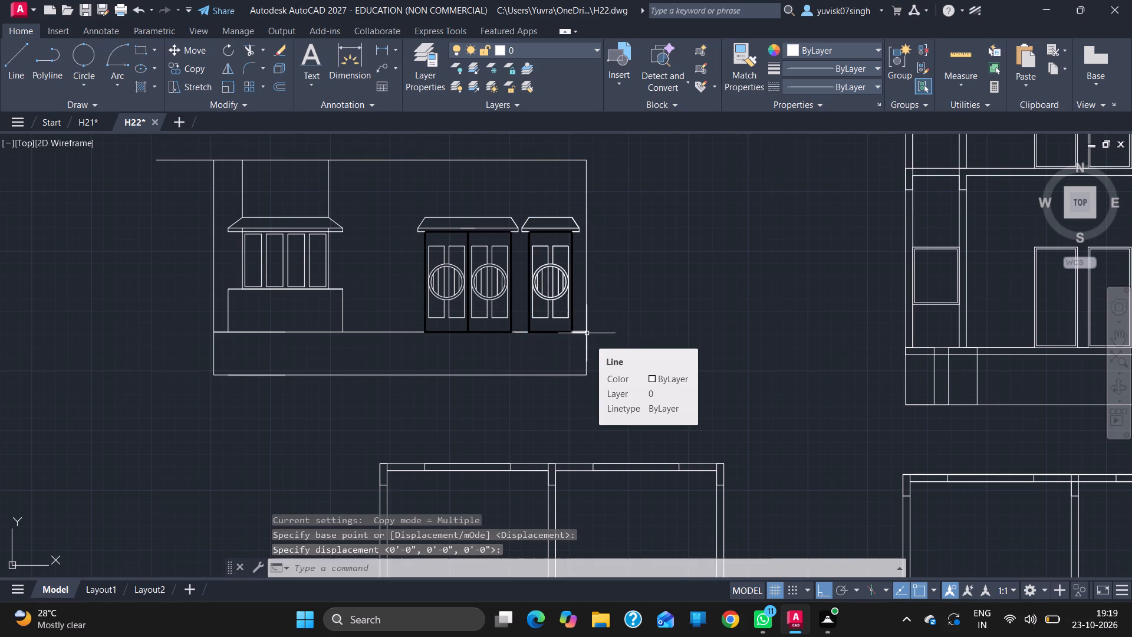
With object snap off, copy the single door and its canopy about 11'-11" leftward along the floor line, between the window and the double doors.
{"action": "type", "text": "CO"}
{"action": "key", "text": "Return"}
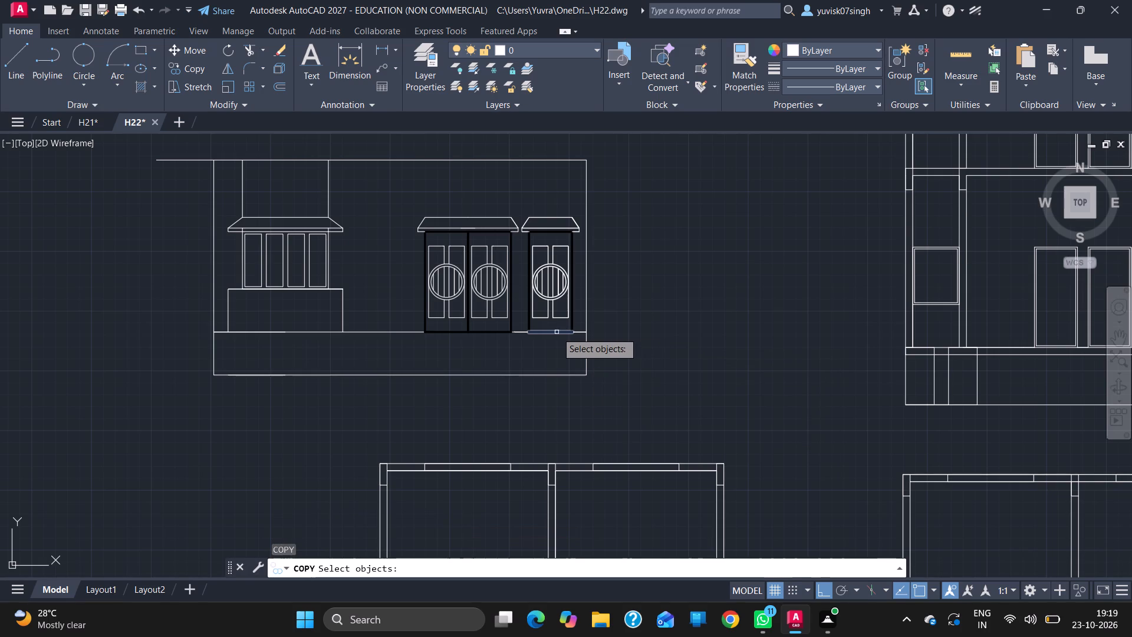
{"action": "left_click_drag", "start_coordinate": [557, 332], "coordinate": [531, 324]}
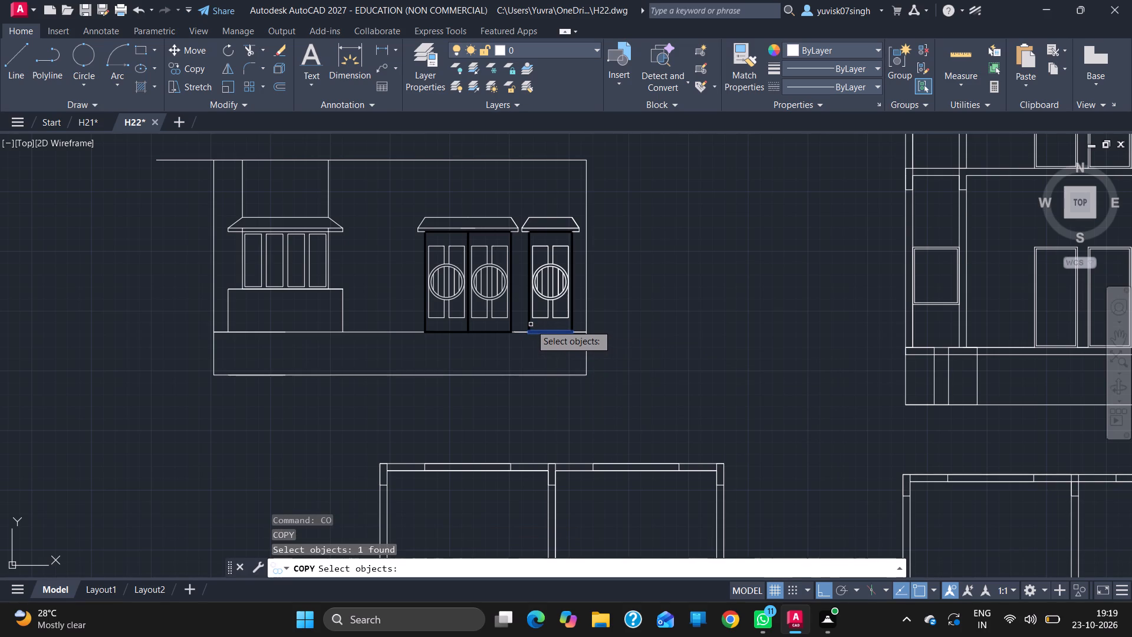
{"action": "left_click", "coordinate": [529, 322]}
{"action": "left_click_drag", "start_coordinate": [580, 320], "coordinate": [530, 320]}
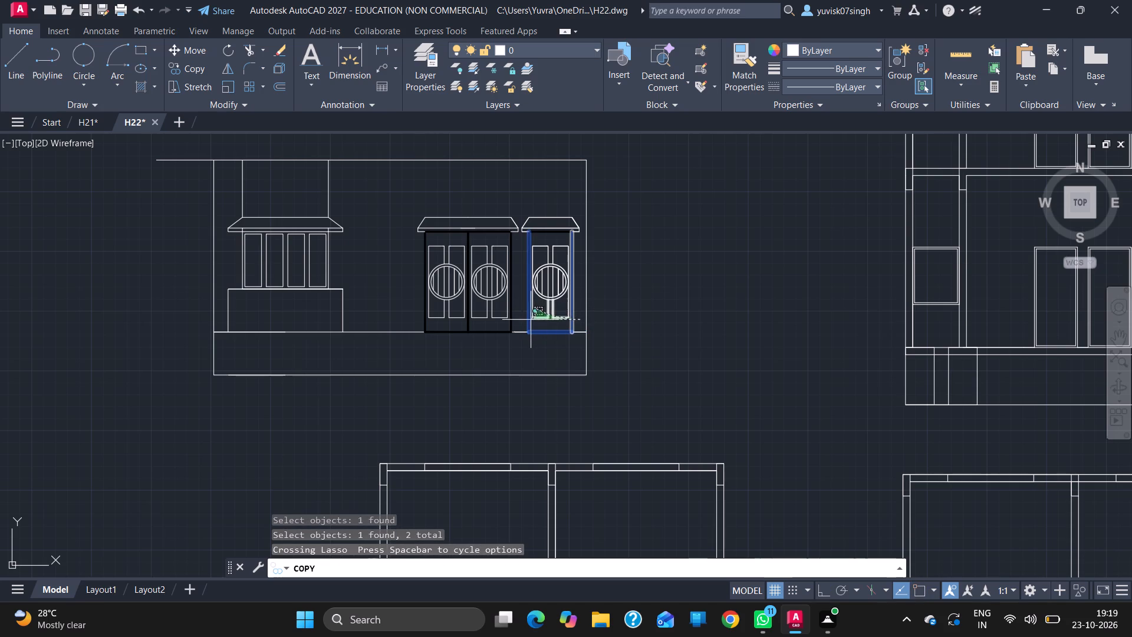
{"action": "left_click_drag", "start_coordinate": [530, 320], "coordinate": [545, 186]}
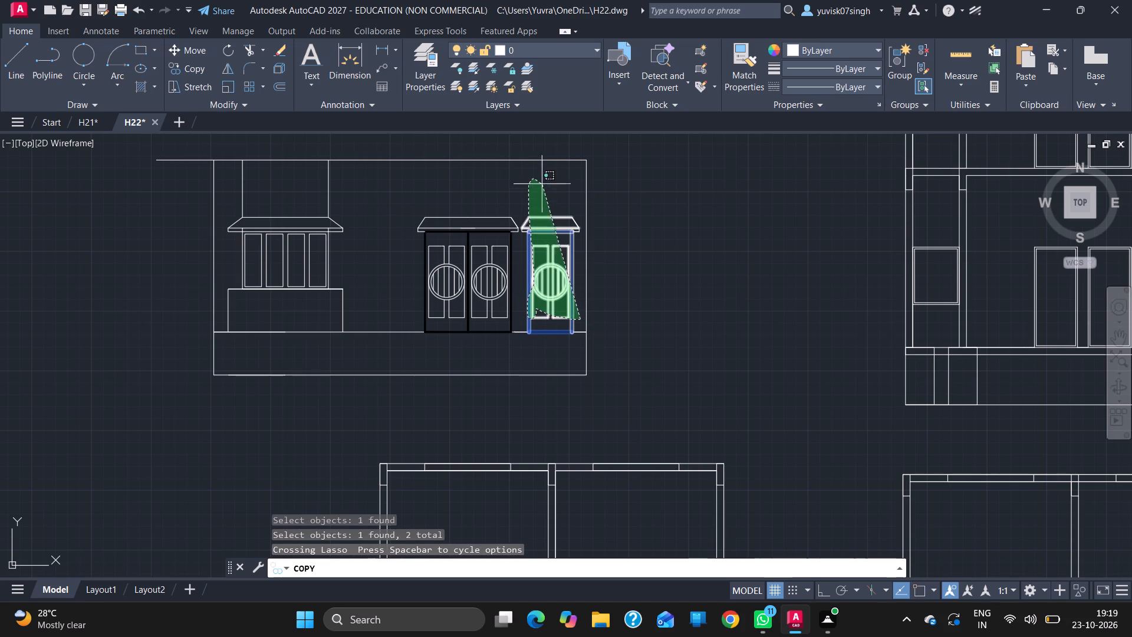
{"action": "left_click_drag", "start_coordinate": [545, 186], "coordinate": [580, 232]}
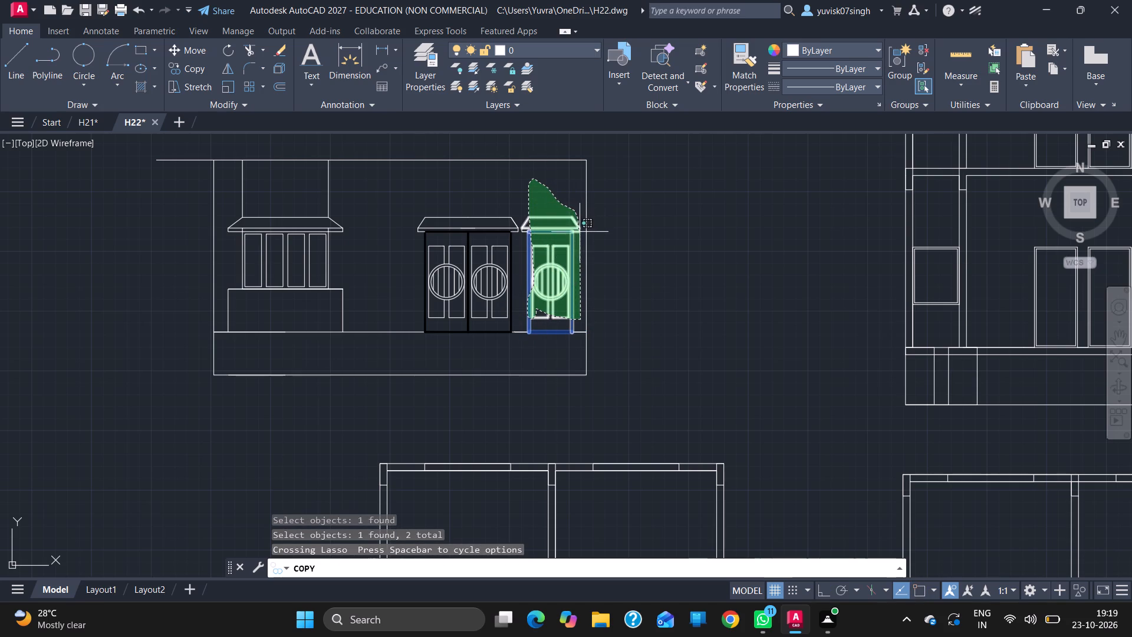
{"action": "left_click_drag", "start_coordinate": [580, 232], "coordinate": [580, 232]}
{"action": "scroll", "coordinate": [549, 237], "scroll_direction": "up", "scroll_amount": 1, "text": "ctrl"}
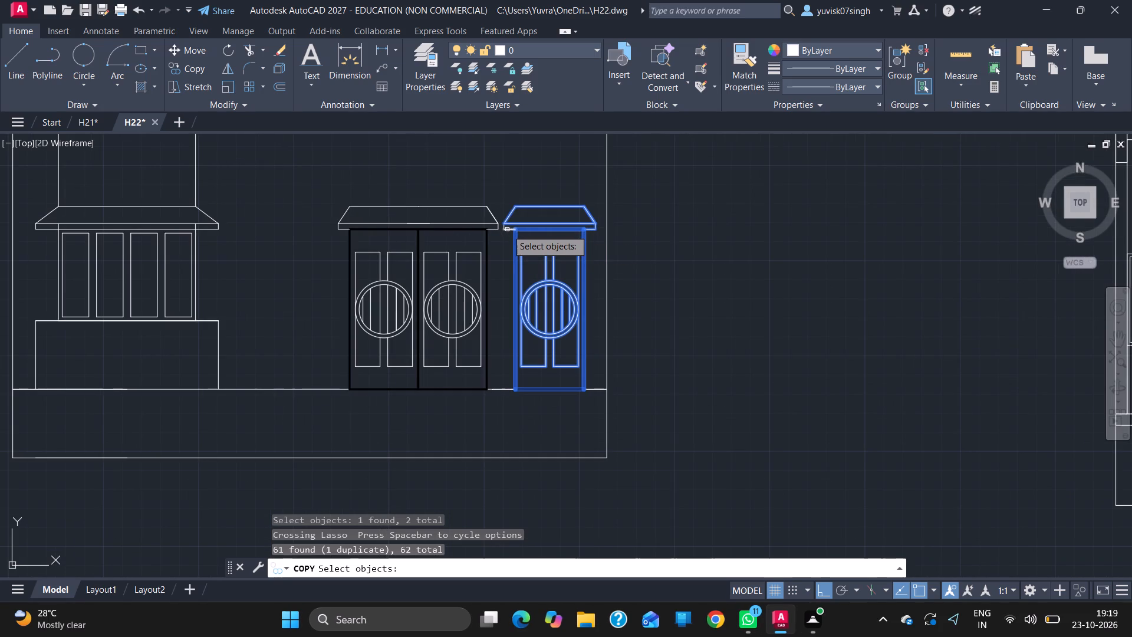
{"action": "left_click", "coordinate": [507, 229]}
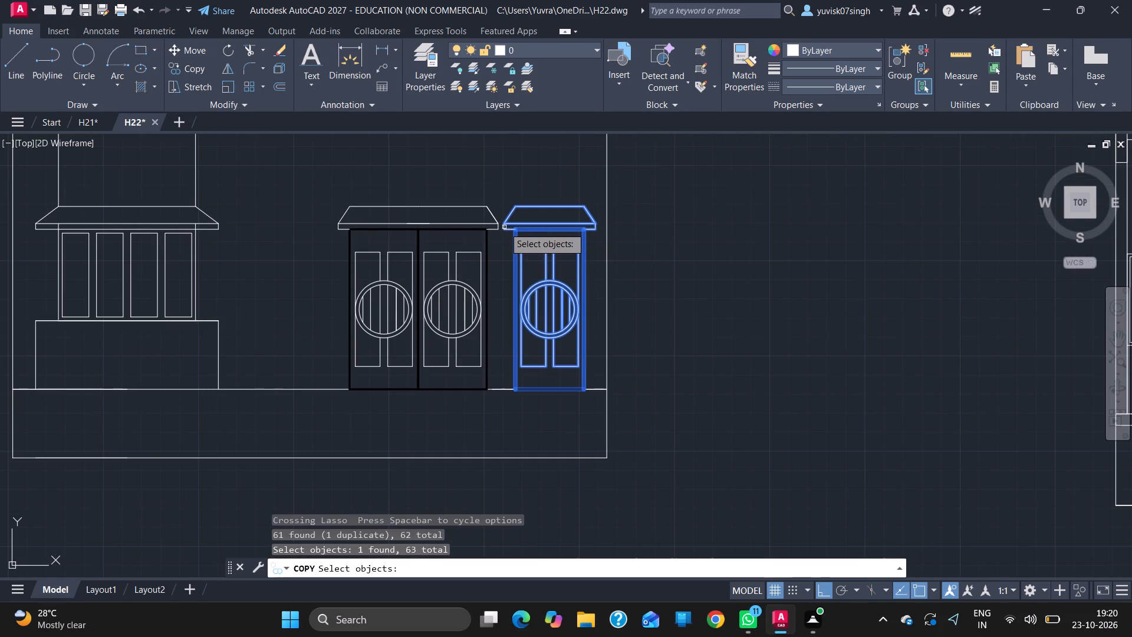
{"action": "left_click", "coordinate": [504, 227]}
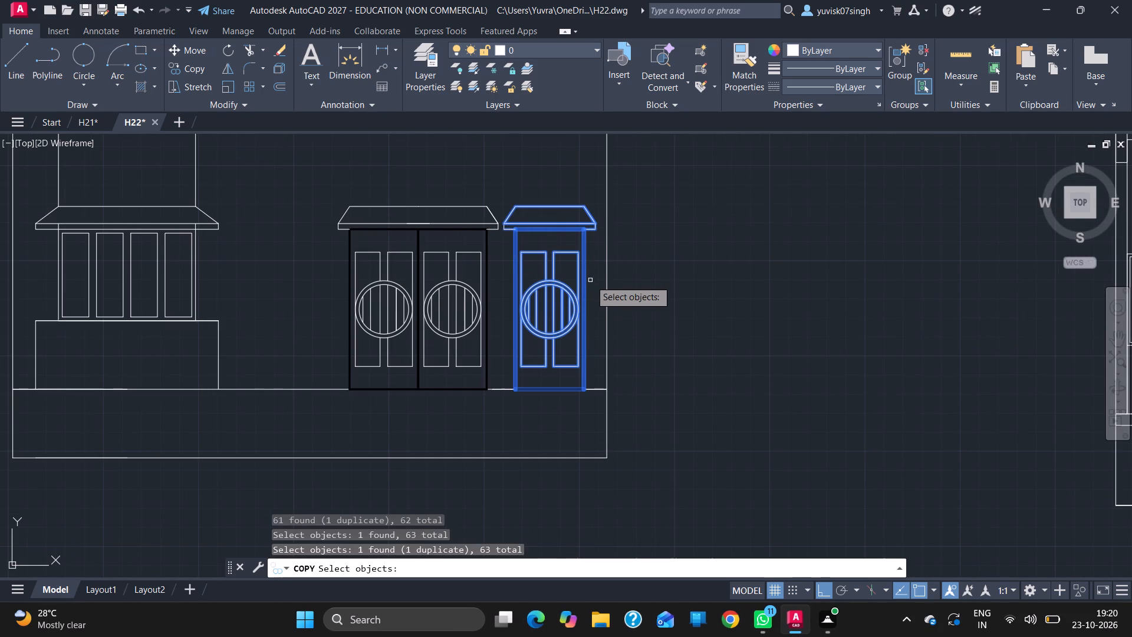
{"action": "key", "text": "Return"}
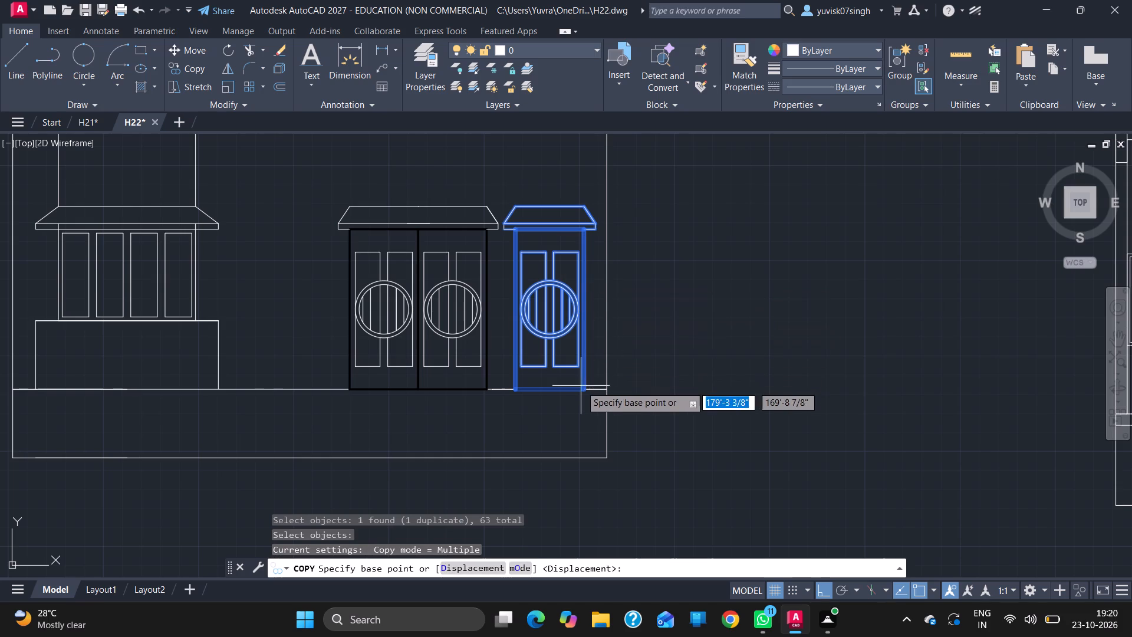
{"action": "left_click", "coordinate": [581, 392]}
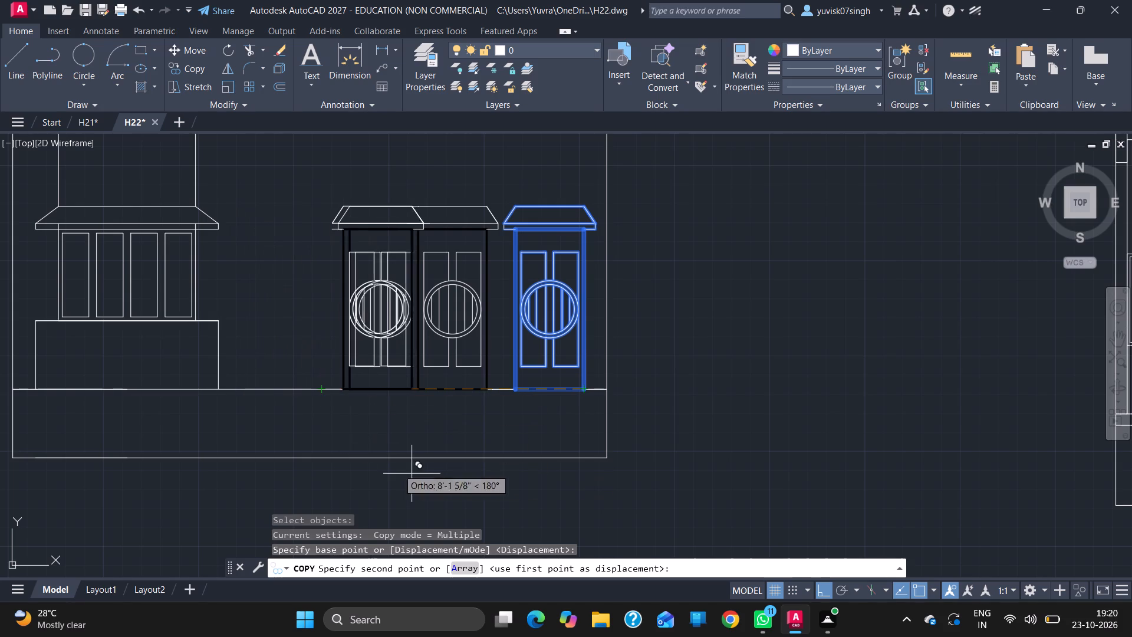
{"action": "left_click", "coordinate": [911, 591]}
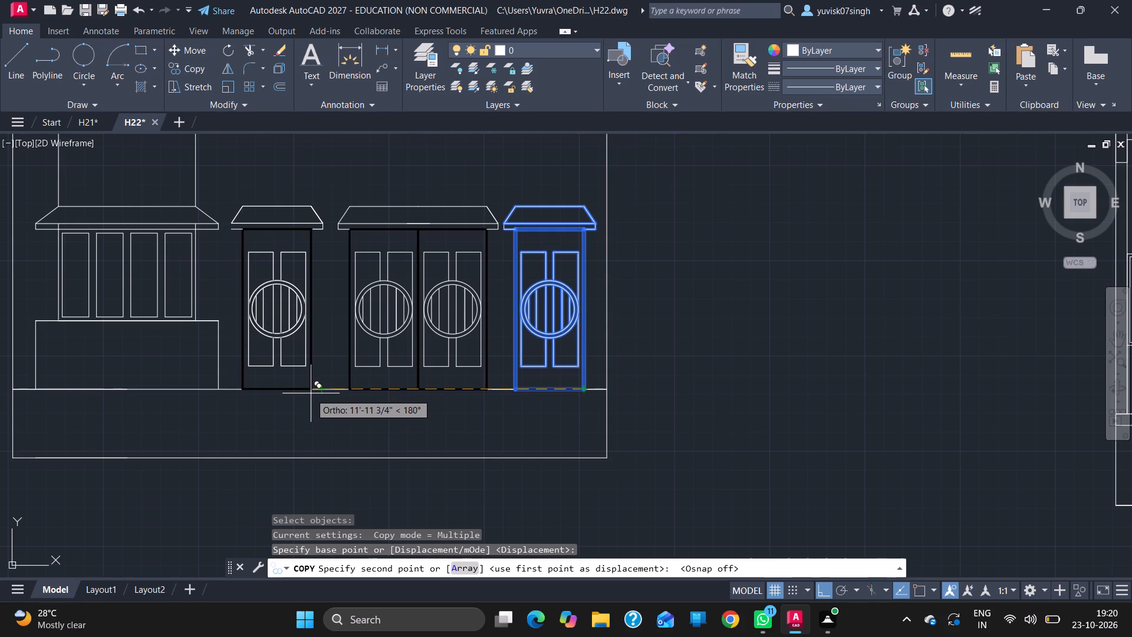
{"action": "left_click", "coordinate": [312, 393]}
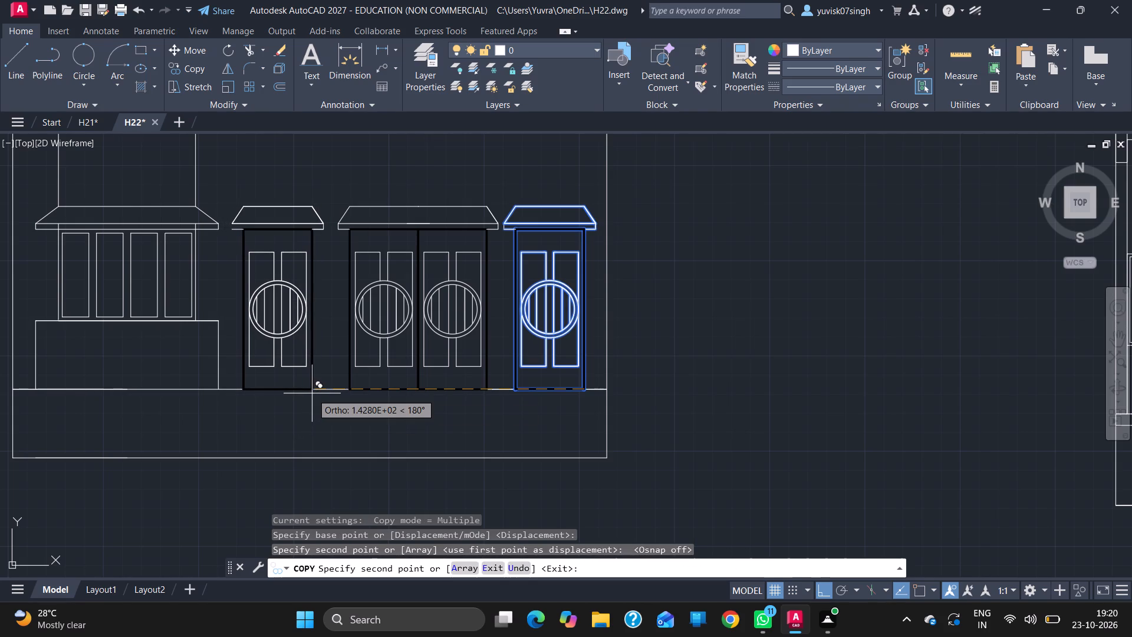
{"action": "key", "text": "Escape"}
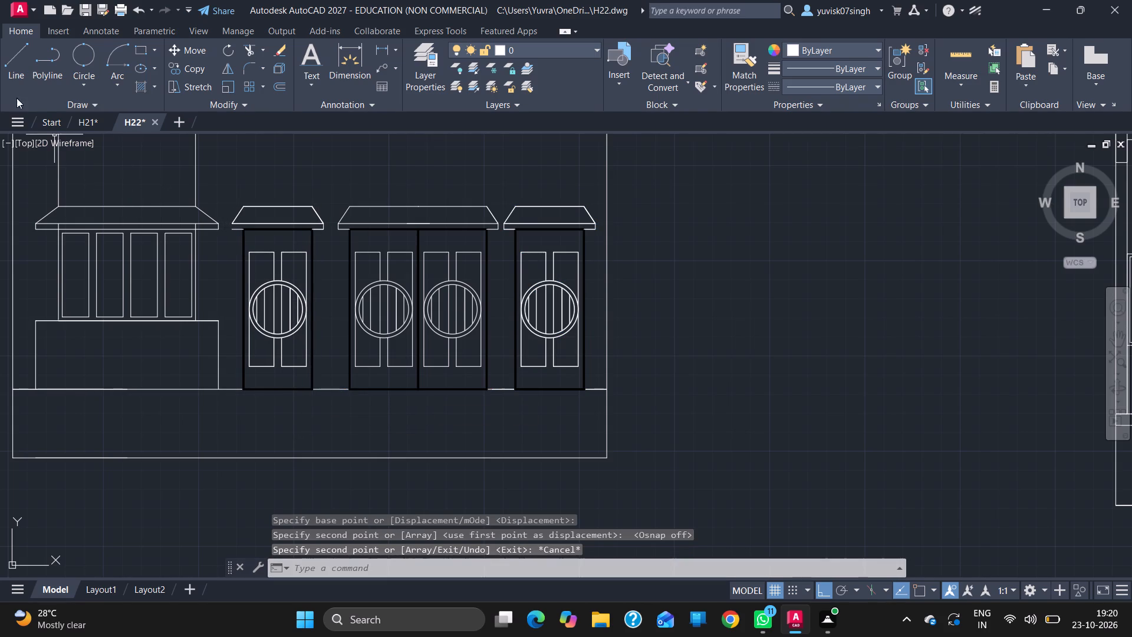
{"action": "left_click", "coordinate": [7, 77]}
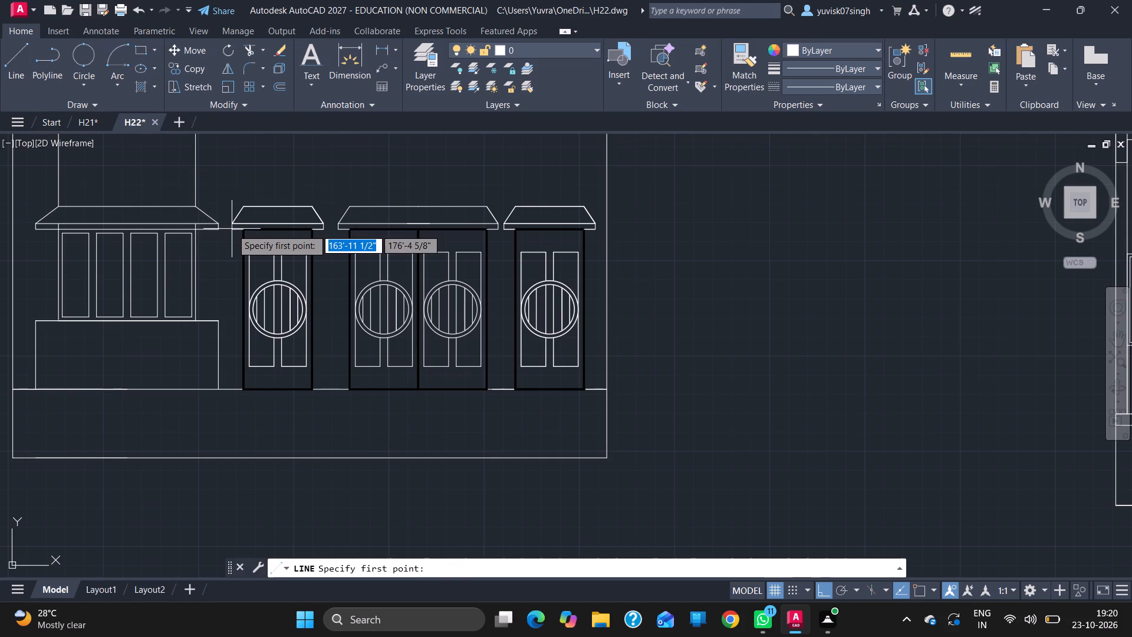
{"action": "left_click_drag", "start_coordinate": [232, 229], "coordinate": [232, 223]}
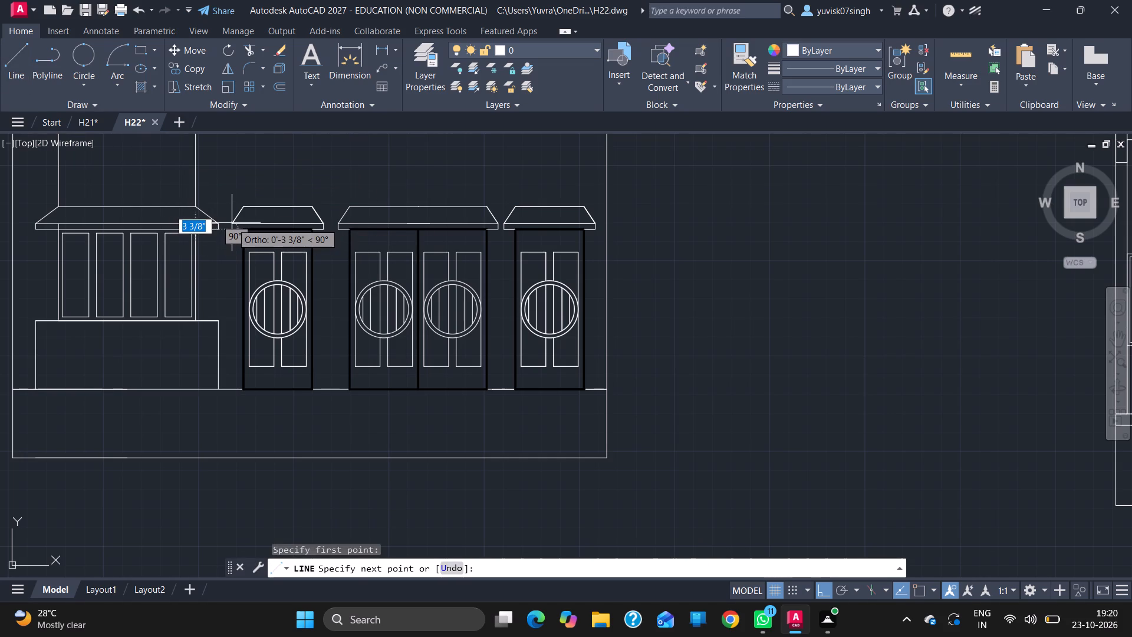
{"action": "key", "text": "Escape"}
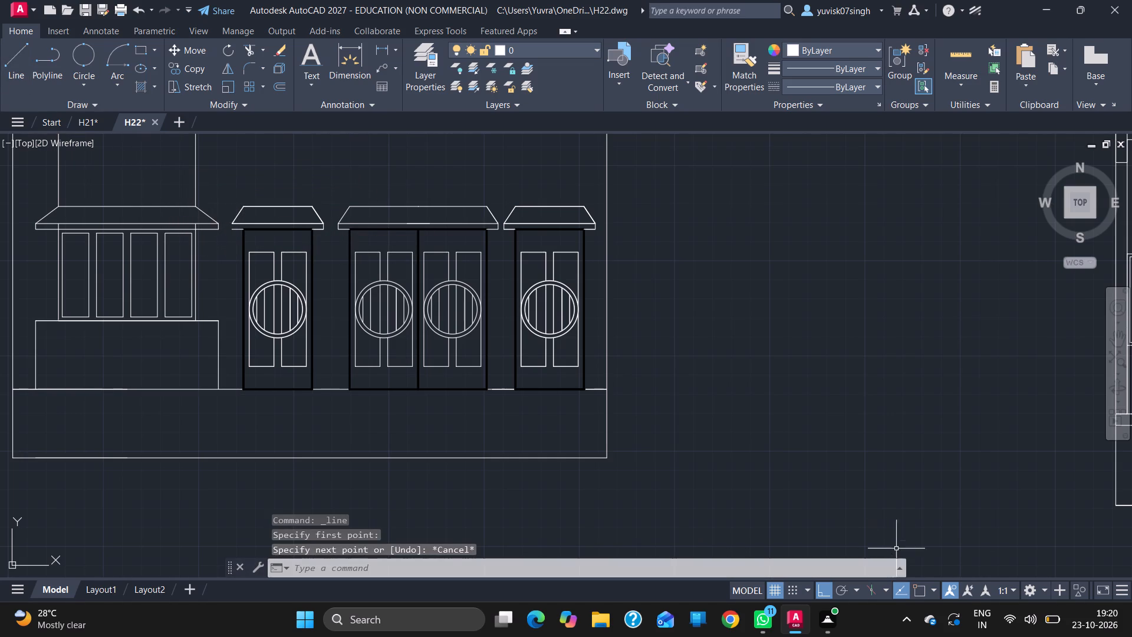
With object snap back on, draw the short vertical line closing the left end of the copied door's canopy ledge.
{"action": "left_click", "coordinate": [913, 592]}
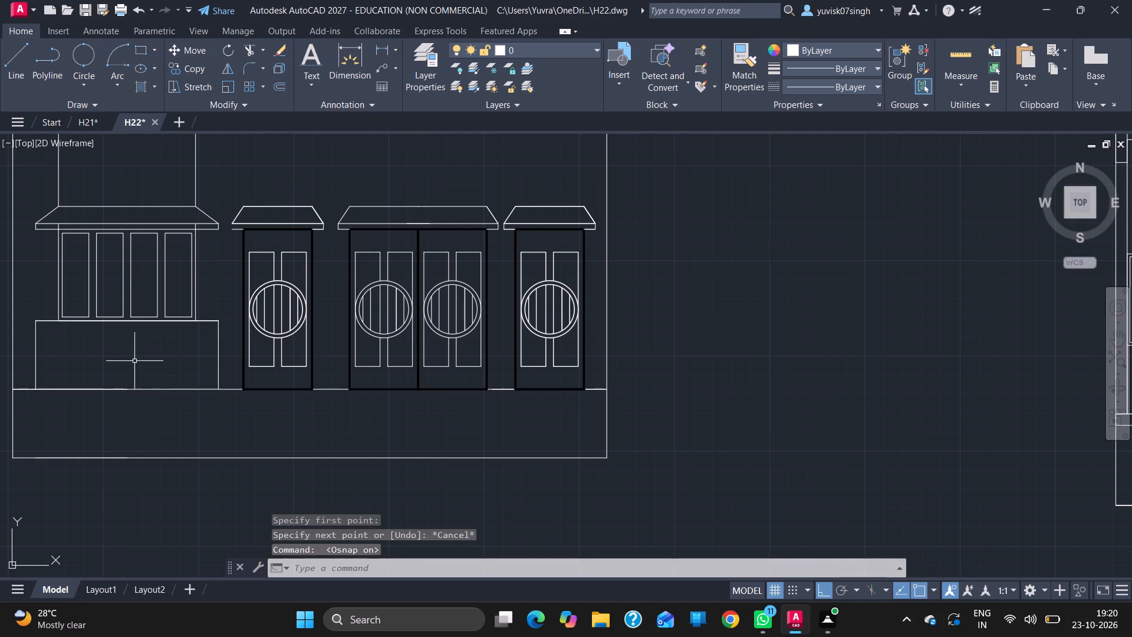
{"action": "left_click", "coordinate": [8, 83]}
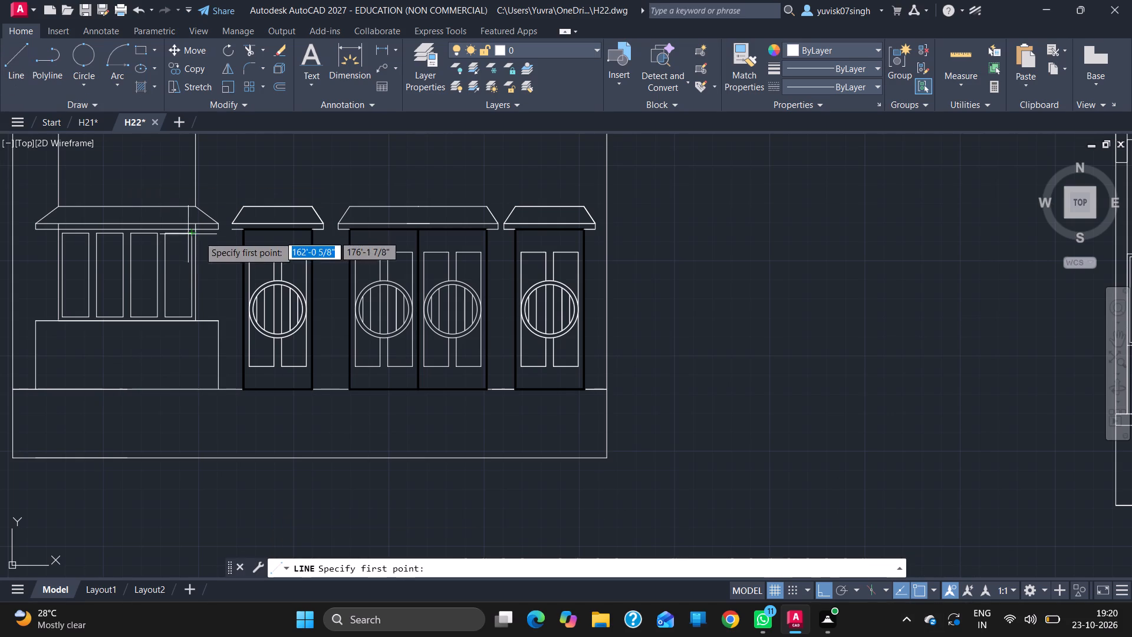
{"action": "left_click", "coordinate": [235, 231]}
{"action": "left_click", "coordinate": [235, 222]}
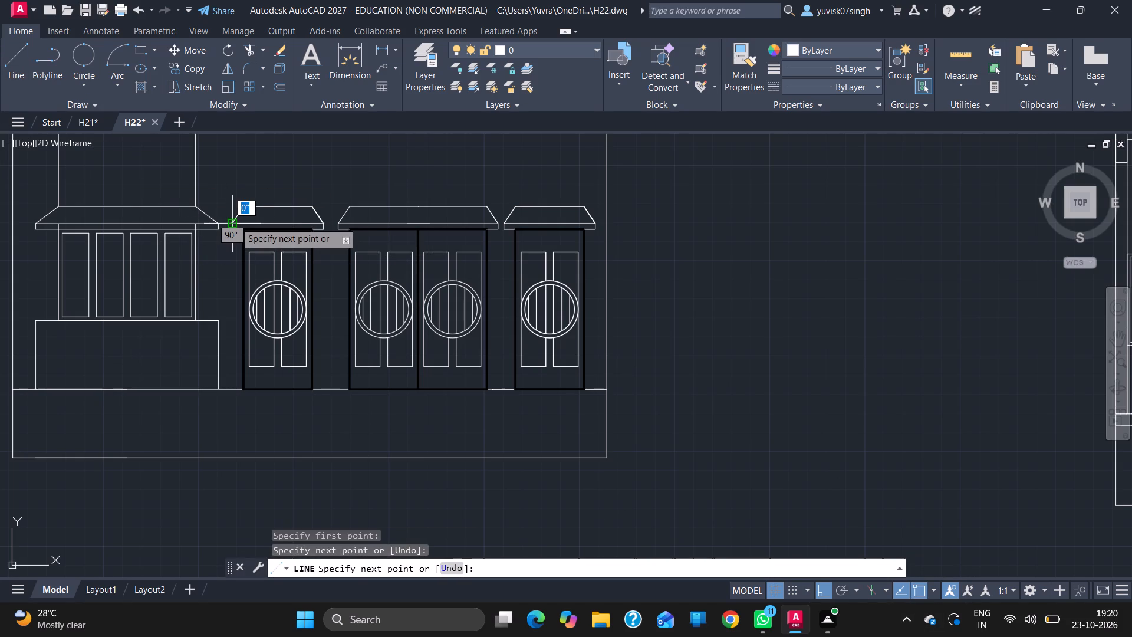
{"action": "key", "text": "Escape"}
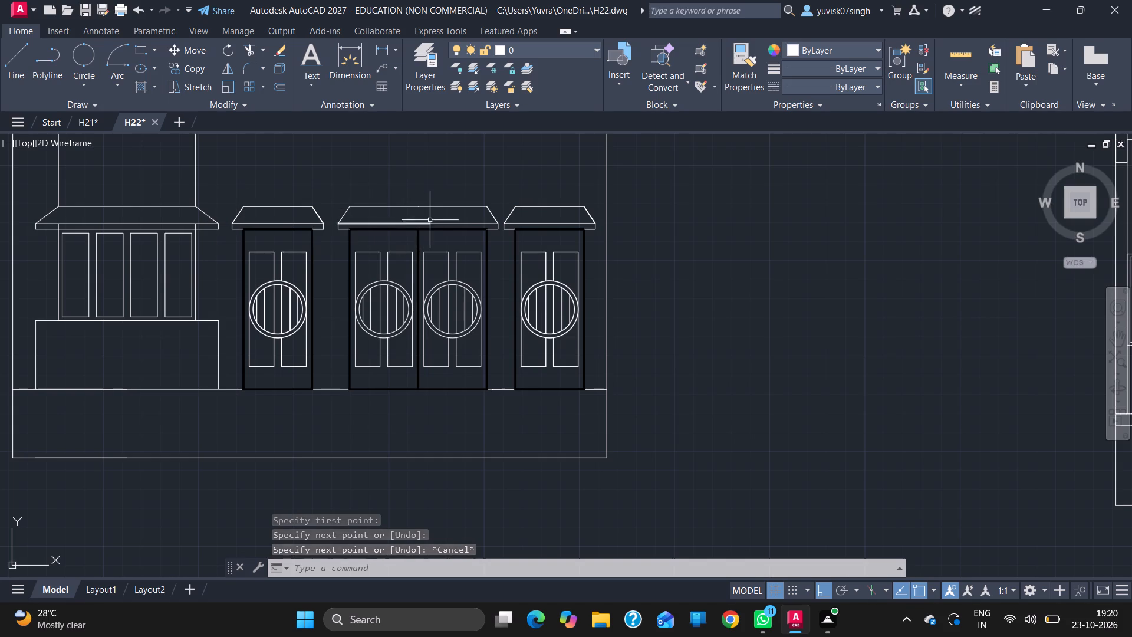
Trim the leftover short horizontal ledge line in the middle of the double doors' merged canopy.
{"action": "type", "text": "TR"}
{"action": "key", "text": "Return"}
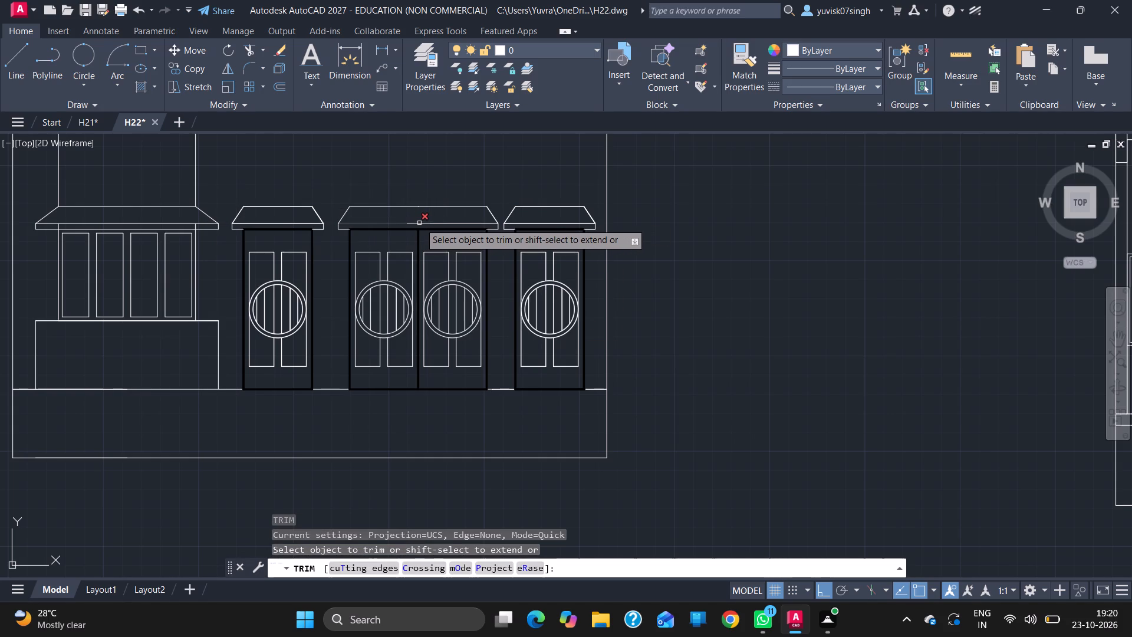
{"action": "left_click", "coordinate": [420, 224]}
{"action": "left_click", "coordinate": [424, 224]}
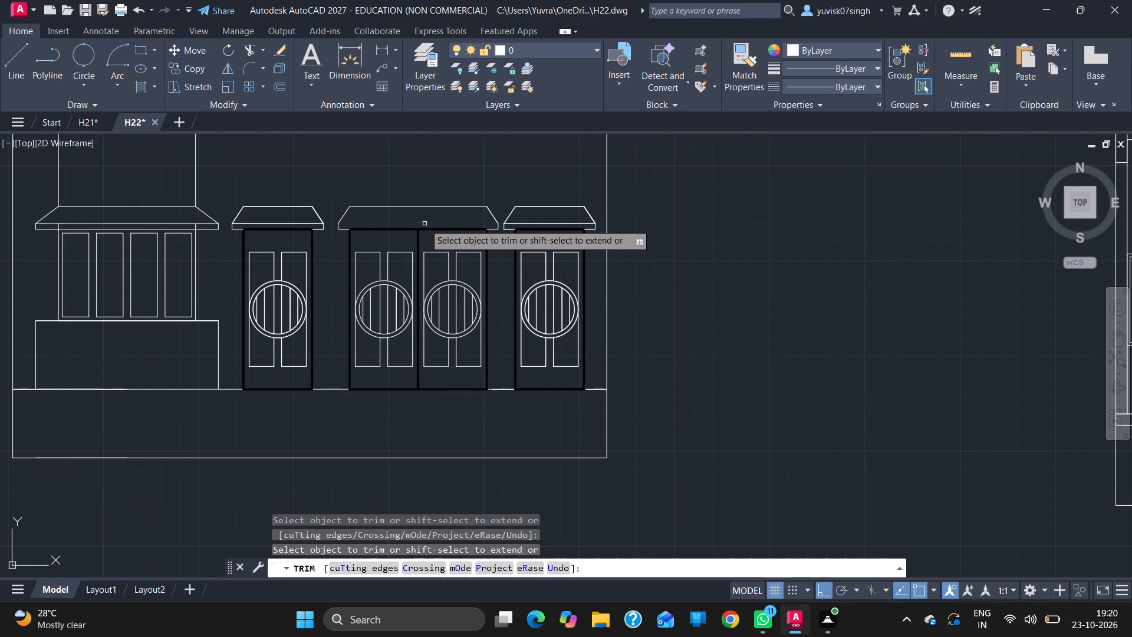
Draw a horizontal line across the double doors' canopy, joining both ends of the roof slope along the top of the ledge.
{"action": "left_click", "coordinate": [20, 69]}
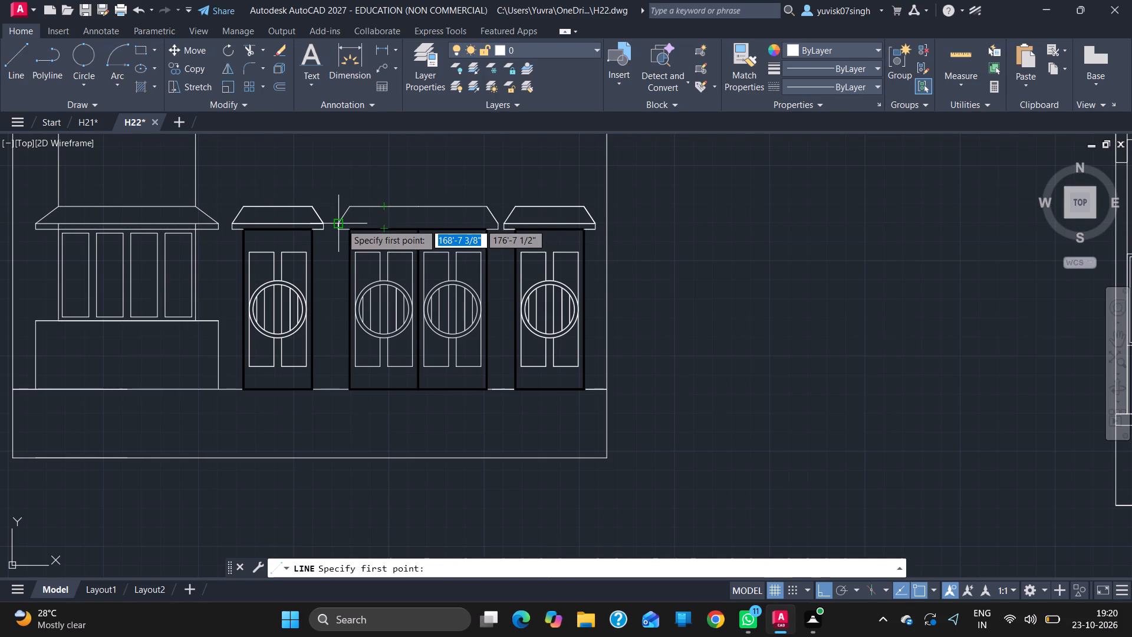
{"action": "left_click_drag", "start_coordinate": [341, 223], "coordinate": [488, 224]}
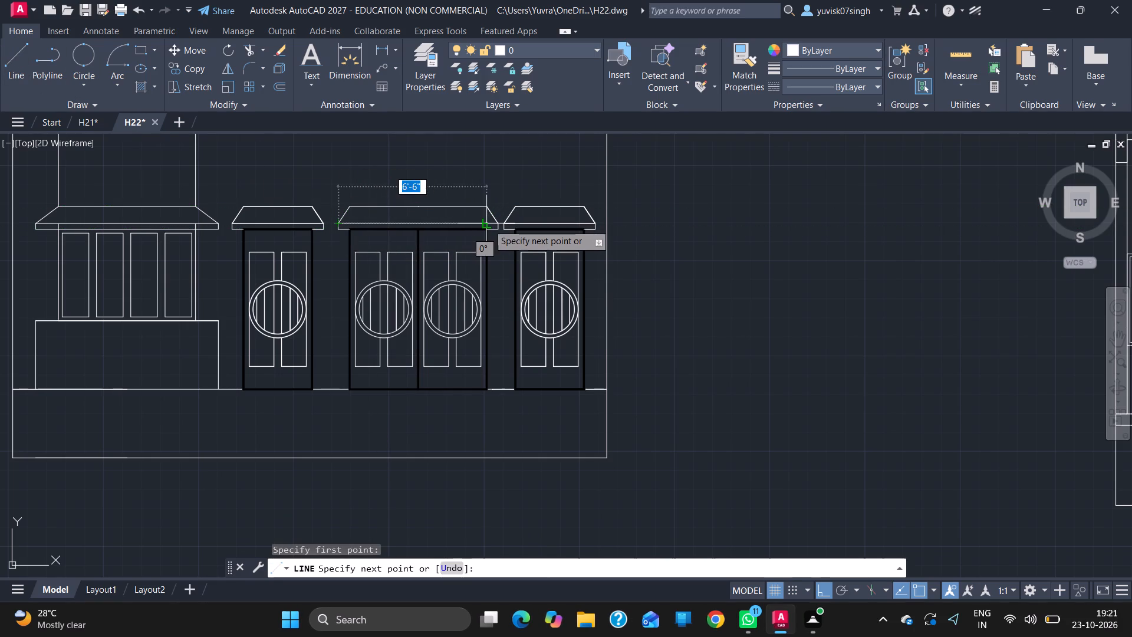
{"action": "left_click_drag", "start_coordinate": [488, 224], "coordinate": [496, 222]}
{"action": "left_click", "coordinate": [496, 222]}
{"action": "key", "text": "Escape"}
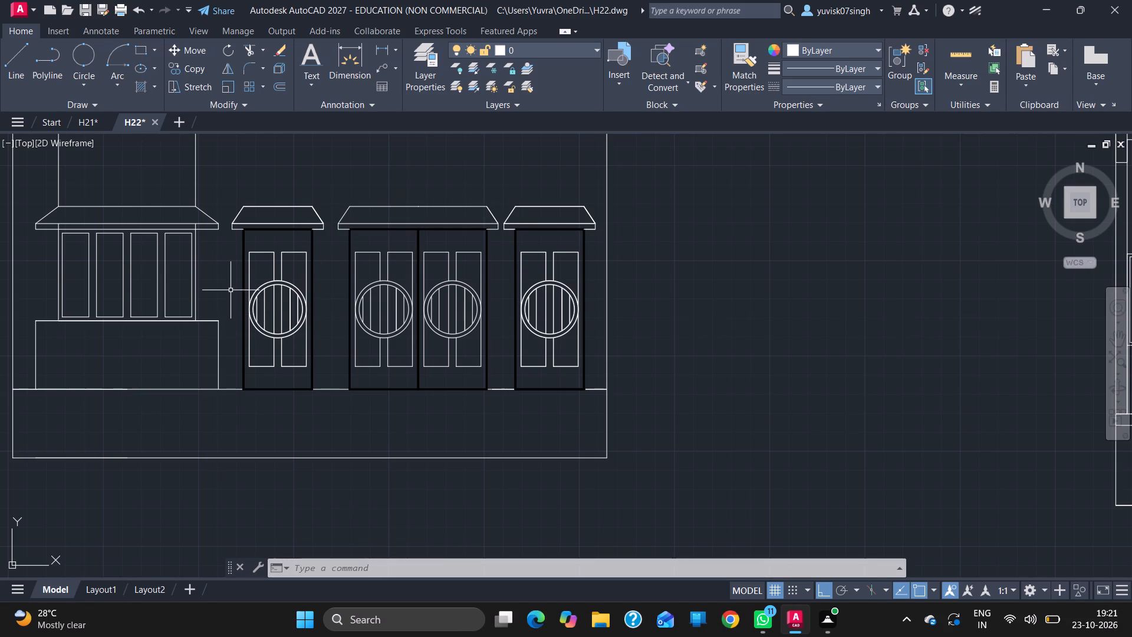
Trim the two short vertical wall line pieces crossing the ledge of the window canopy.
{"action": "type", "text": "TR"}
{"action": "key", "text": "Return"}
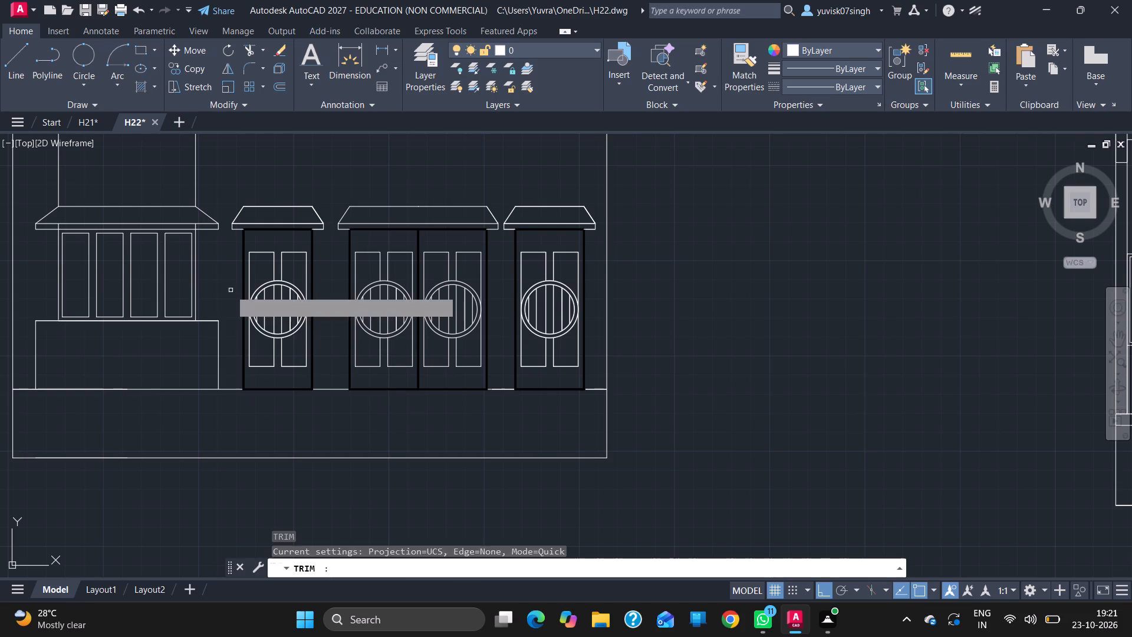
{"action": "left_click", "coordinate": [196, 227]}
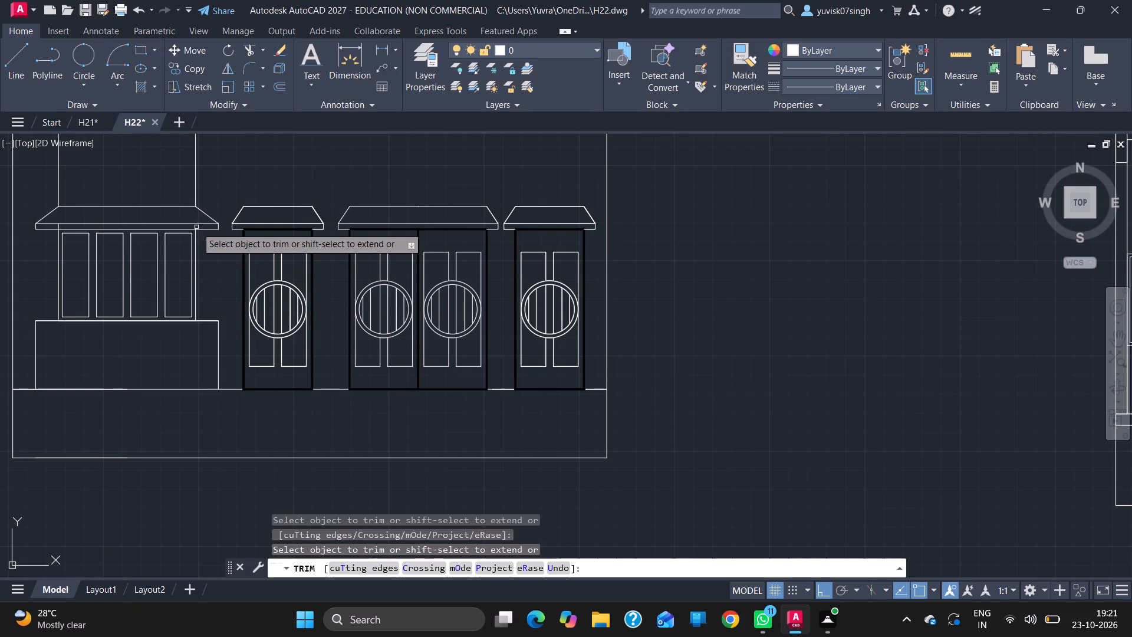
{"action": "left_click", "coordinate": [58, 226]}
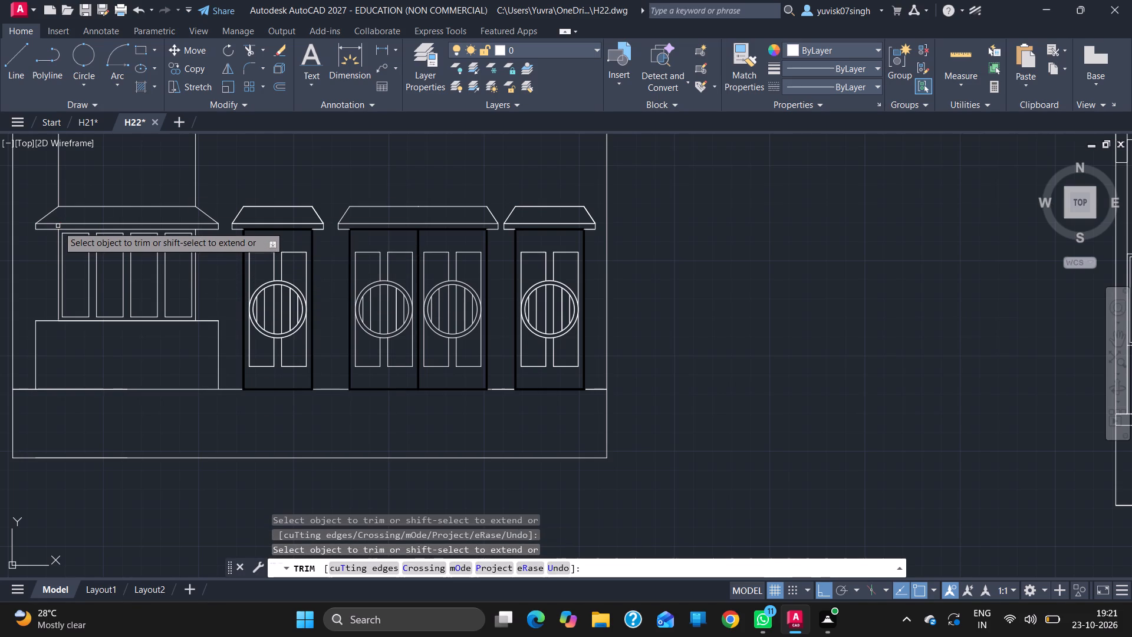
Trim the part of the facade's top horizontal line that overhangs beyond its left edge.
{"action": "scroll", "coordinate": [412, 182], "scroll_direction": "down", "scroll_amount": 2, "text": "ctrl"}
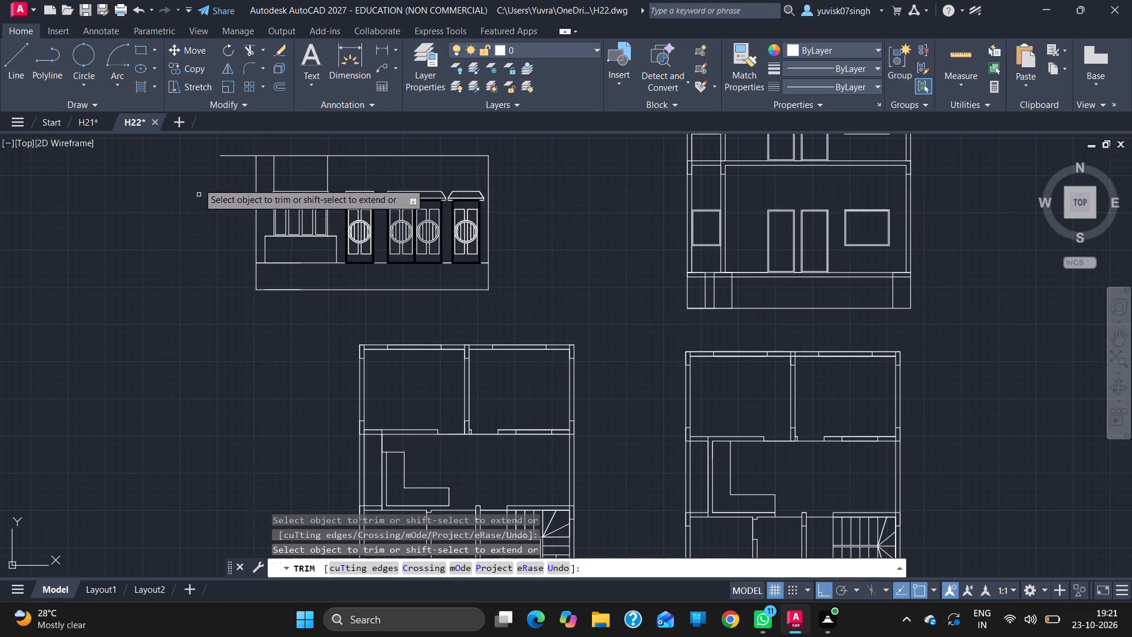
{"action": "left_click", "coordinate": [231, 155]}
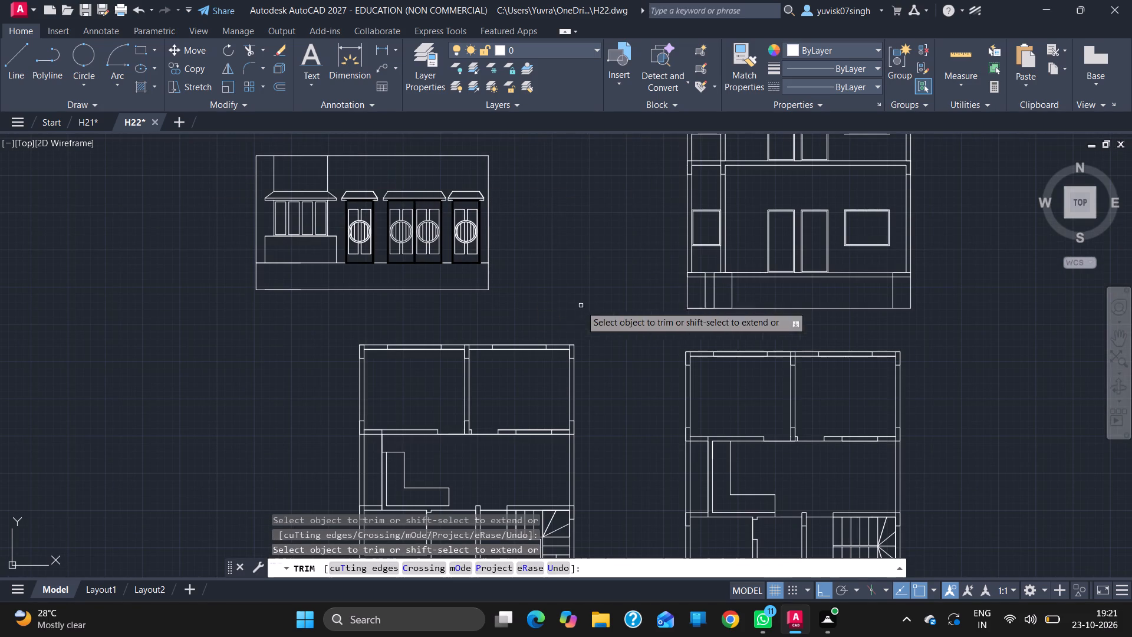
{"action": "scroll", "coordinate": [591, 280], "scroll_direction": "down", "scroll_amount": 2, "text": "ctrl"}
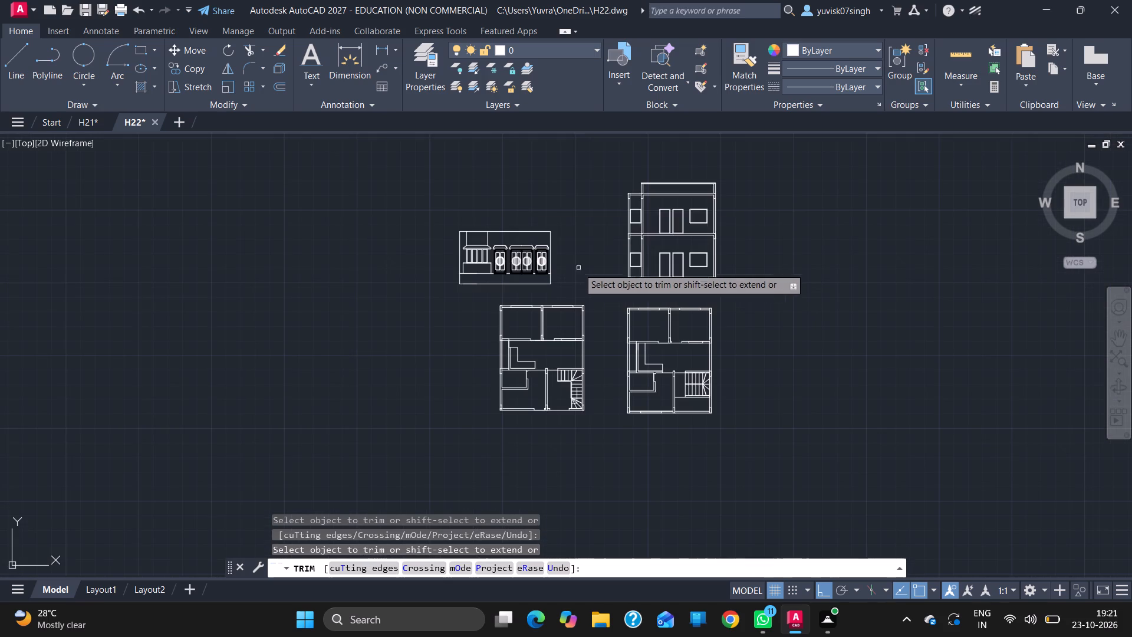
{"action": "scroll", "coordinate": [518, 202], "scroll_direction": "up", "scroll_amount": 4, "text": "ctrl"}
{"action": "scroll", "coordinate": [518, 202], "scroll_direction": "down", "scroll_amount": 1, "text": "ctrl"}
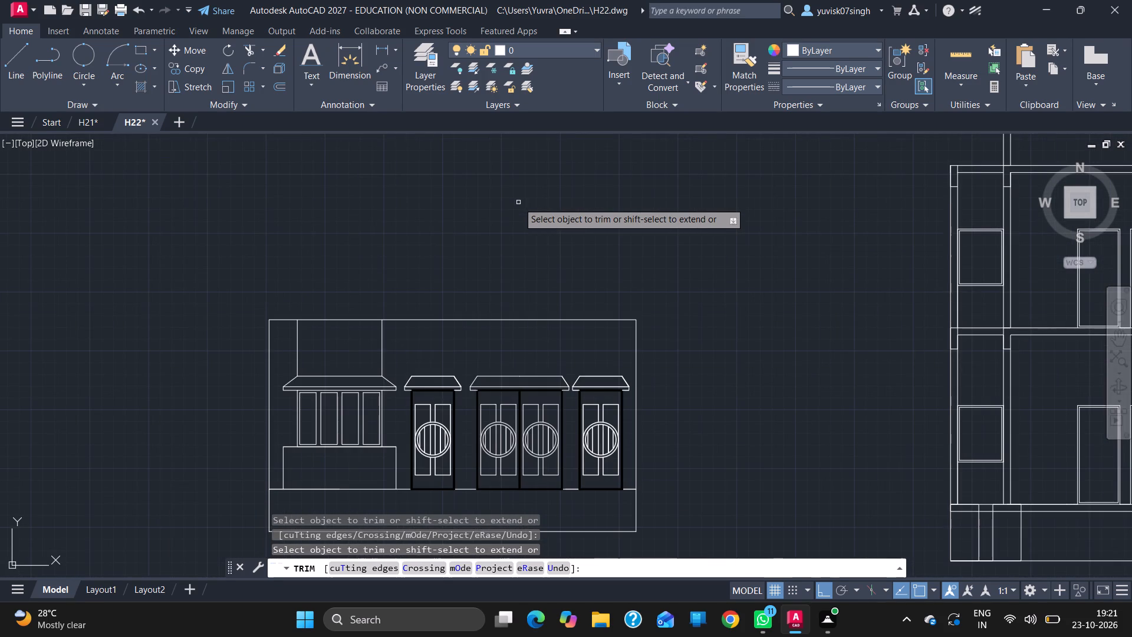
{"action": "key", "text": "Escape"}
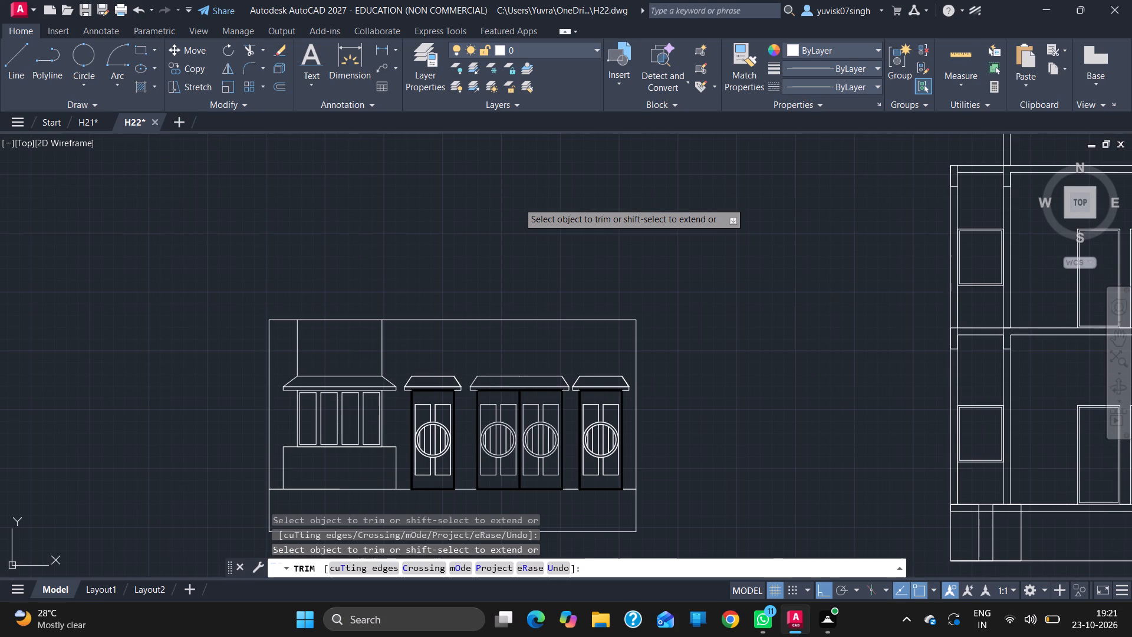
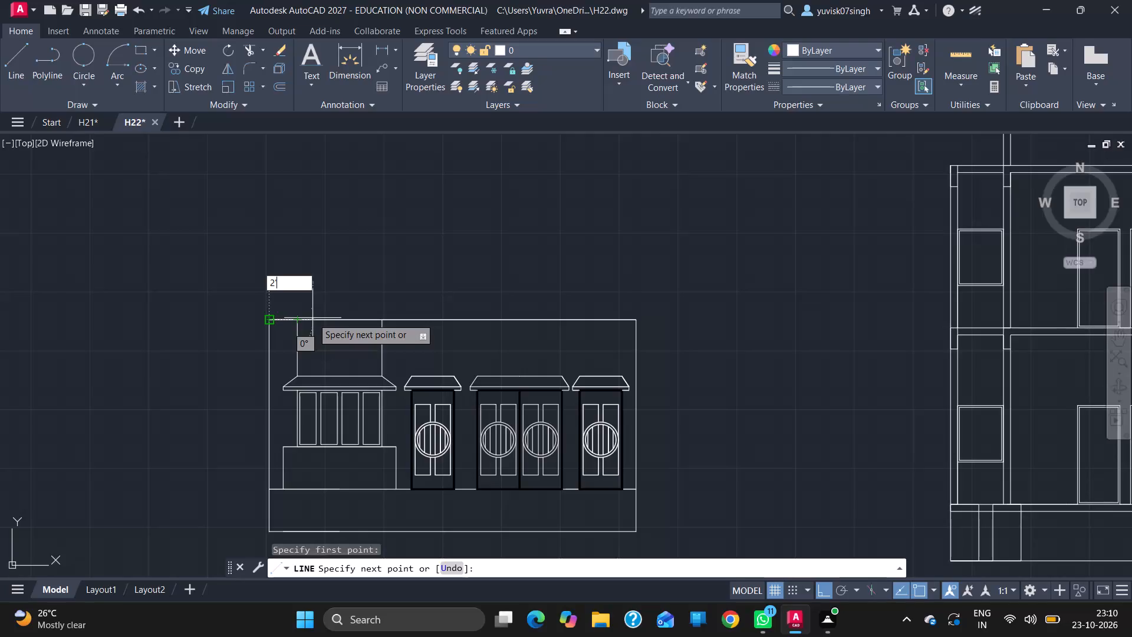
Draw lines from the elevation's top-left corner: 2'6" along the roof edge, a further 6", and 3' straight up.
{"action": "key", "text": "Return"}
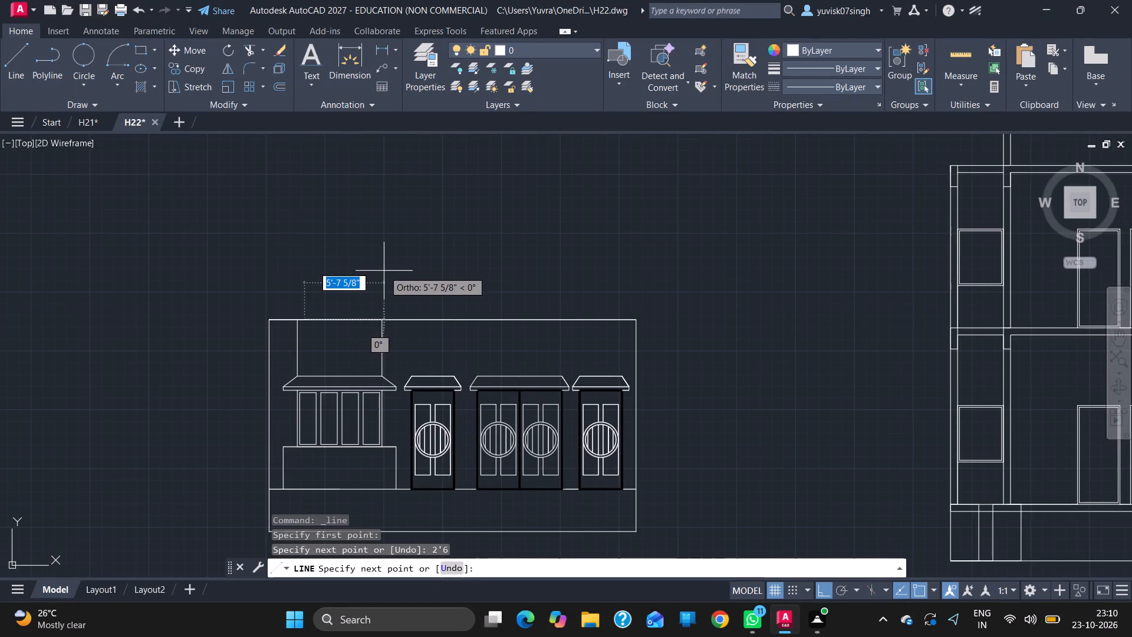
{"action": "key", "text": "6"}
{"action": "key", "text": "Return"}
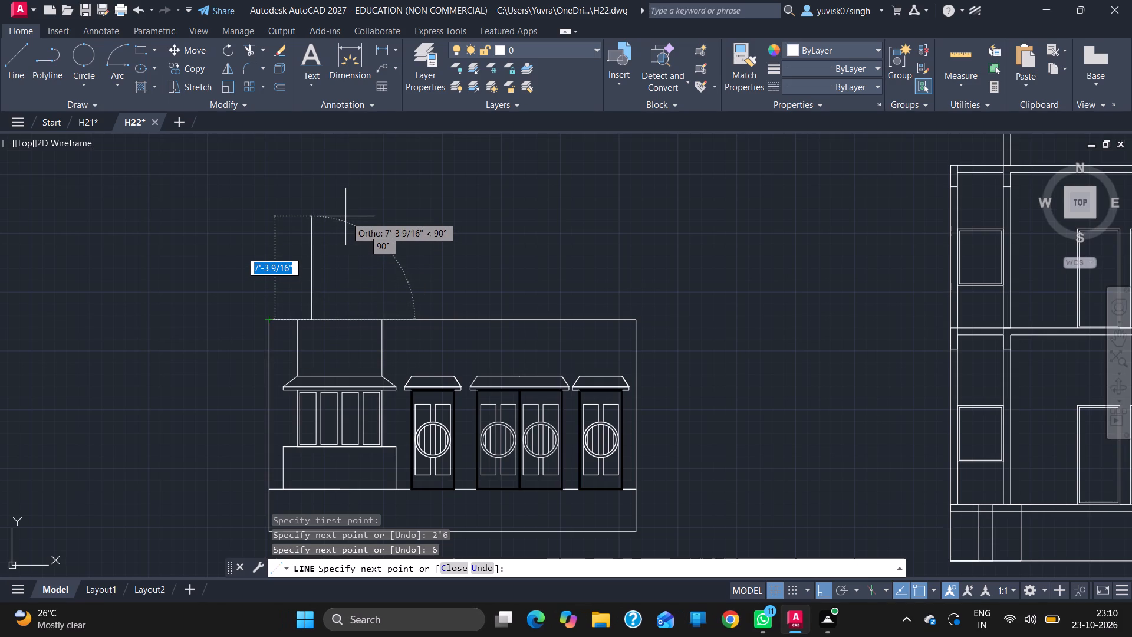
{"action": "type", "text": "3'"}
{"action": "key", "text": "Return"}
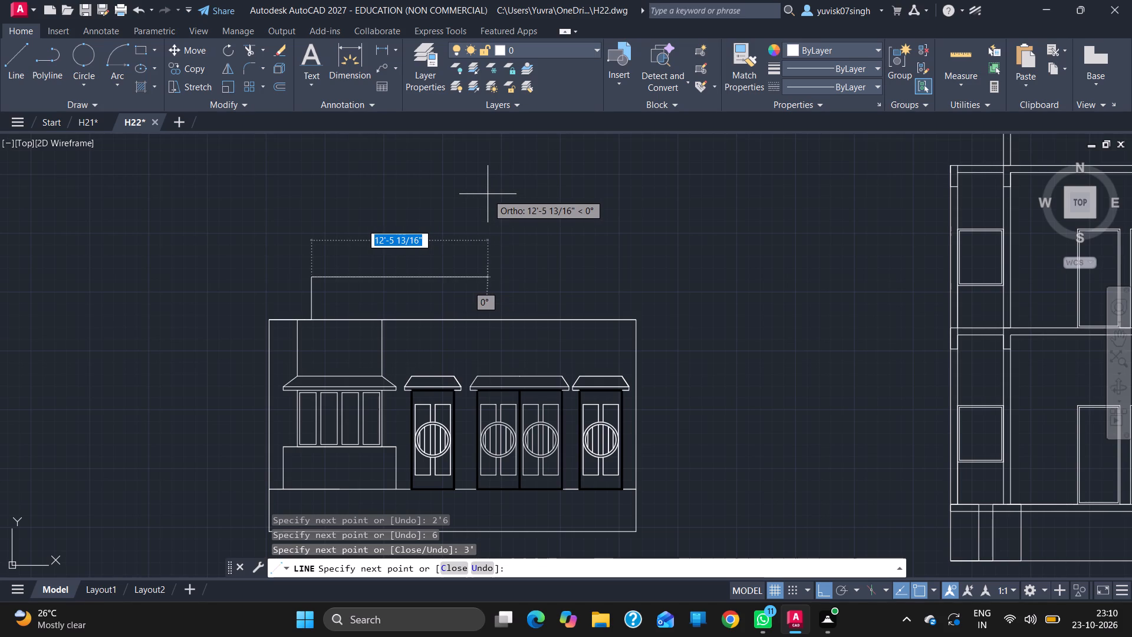
{"action": "key", "text": "Escape"}
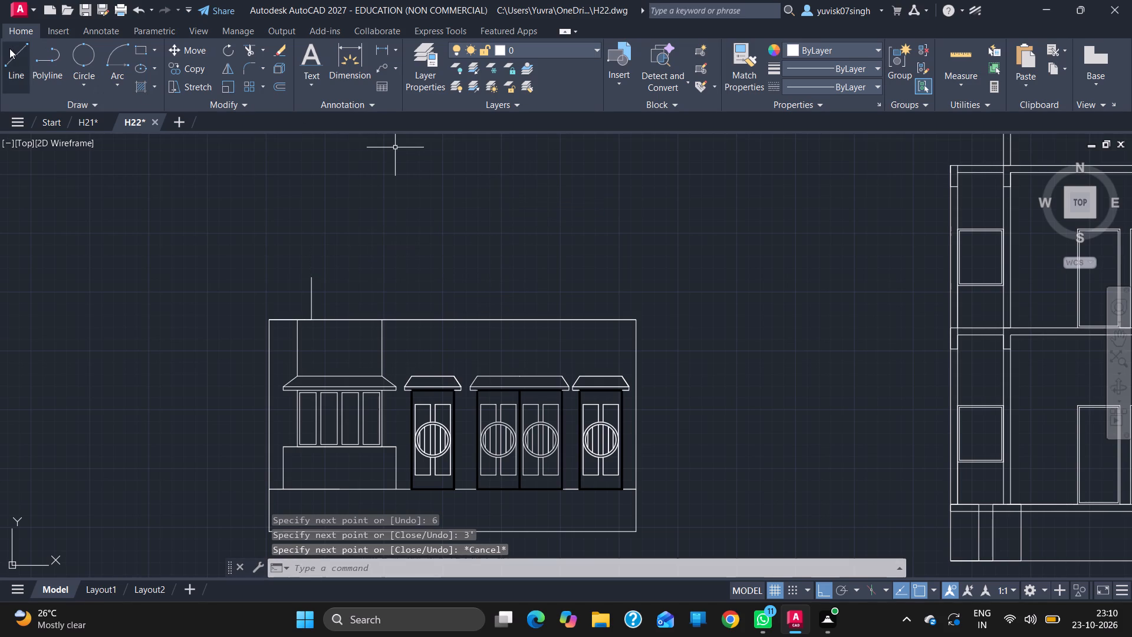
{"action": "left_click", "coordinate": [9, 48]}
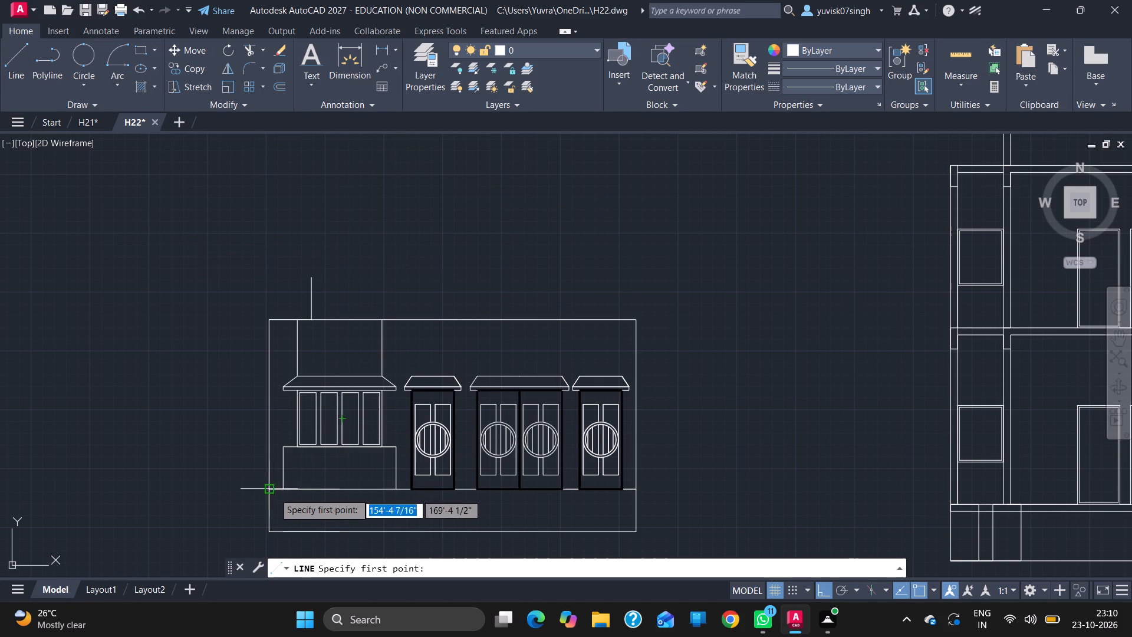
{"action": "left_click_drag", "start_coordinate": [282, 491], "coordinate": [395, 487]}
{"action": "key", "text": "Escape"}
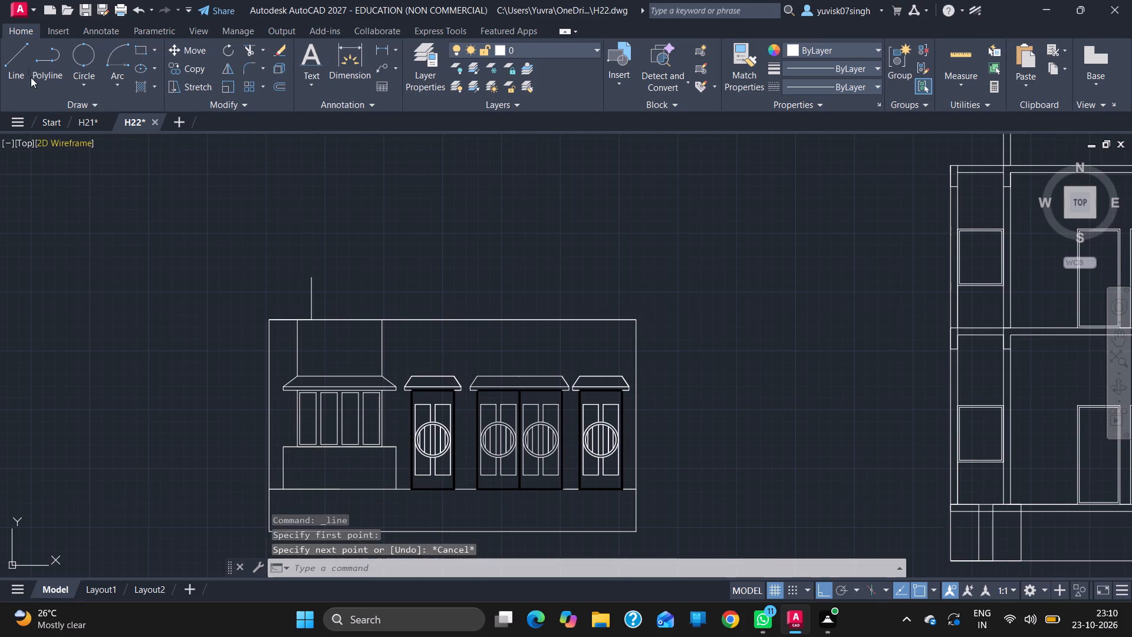
Complete the rooftop box with an 8' horizontal top line from the vertical's upper end and a line down to the roof edge.
{"action": "left_click", "coordinate": [19, 71]}
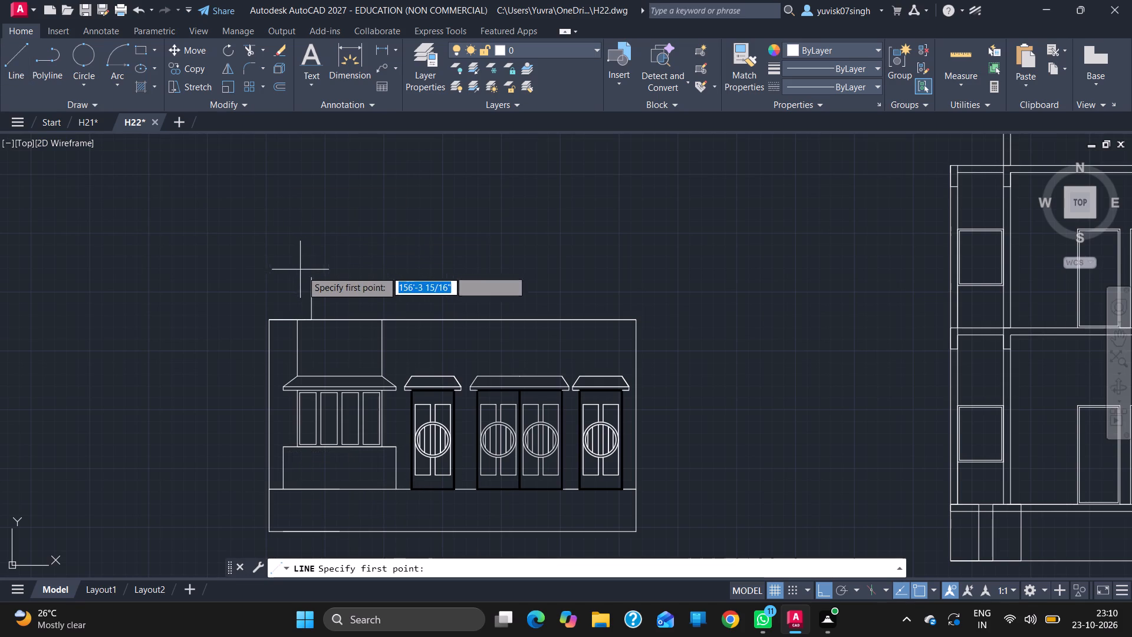
{"action": "left_click", "coordinate": [311, 277]}
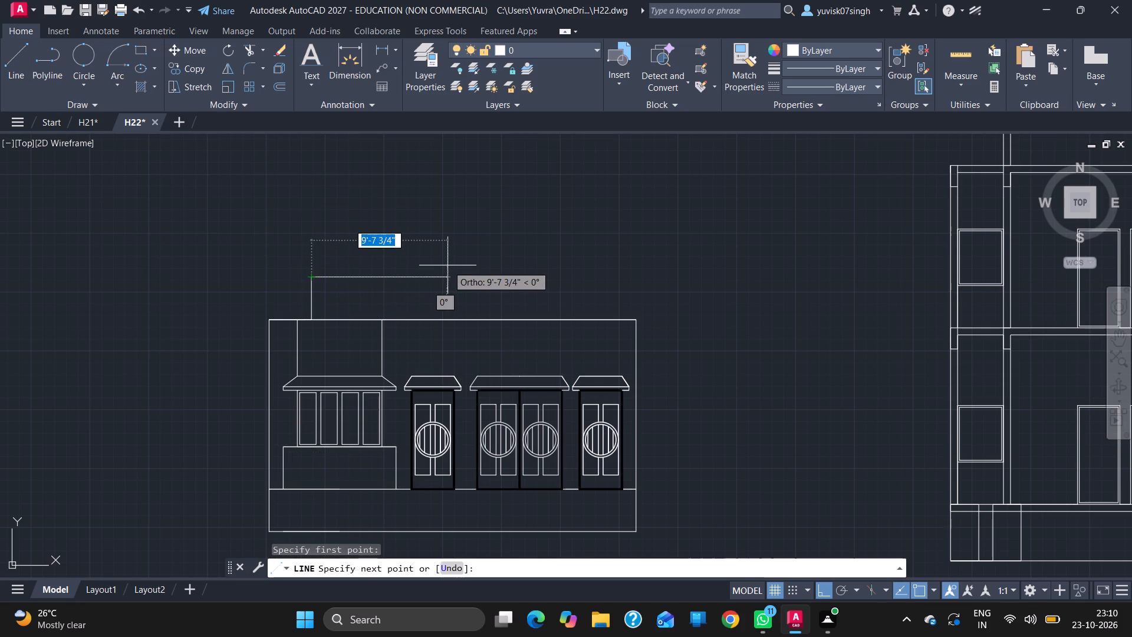
{"action": "type", "text": "8'"}
{"action": "key", "text": "Return"}
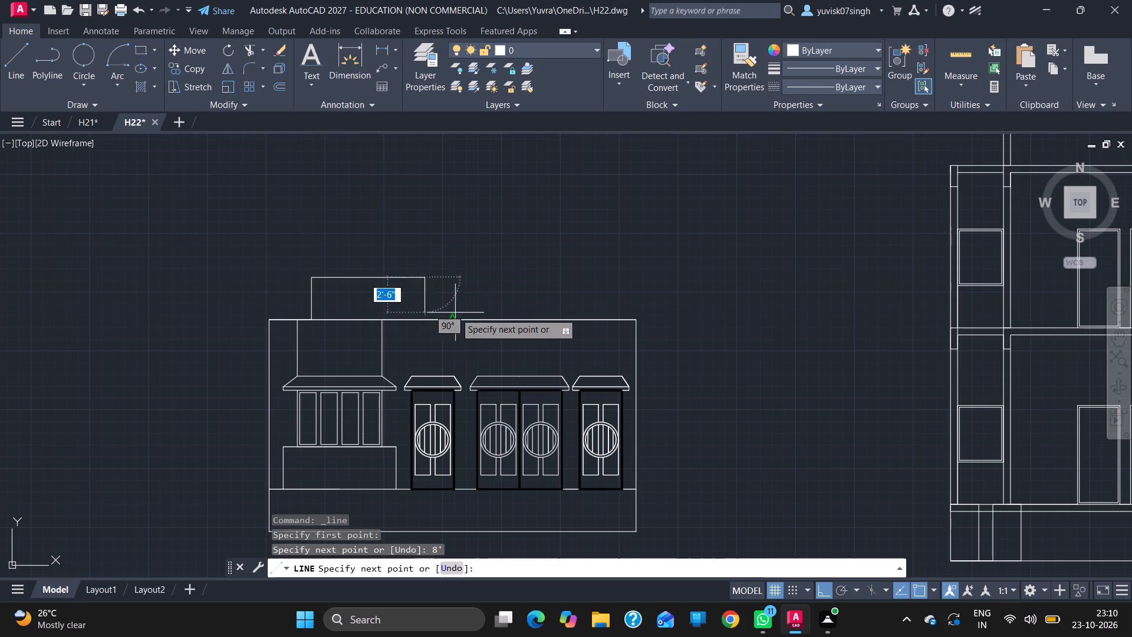
{"action": "left_click", "coordinate": [425, 318]}
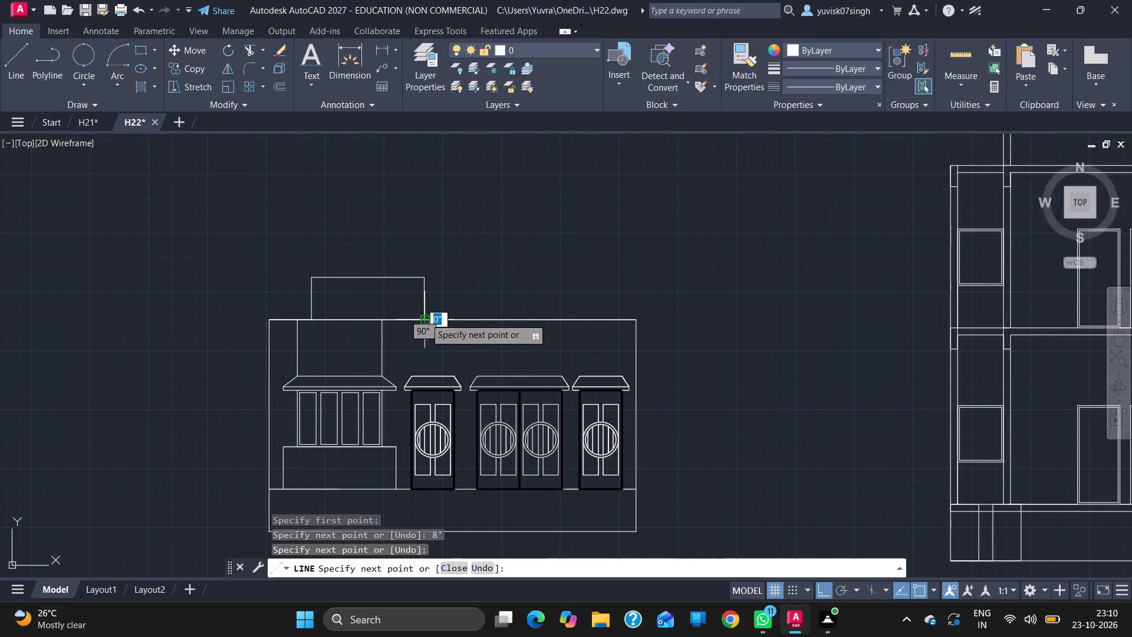
{"action": "key", "text": "Escape"}
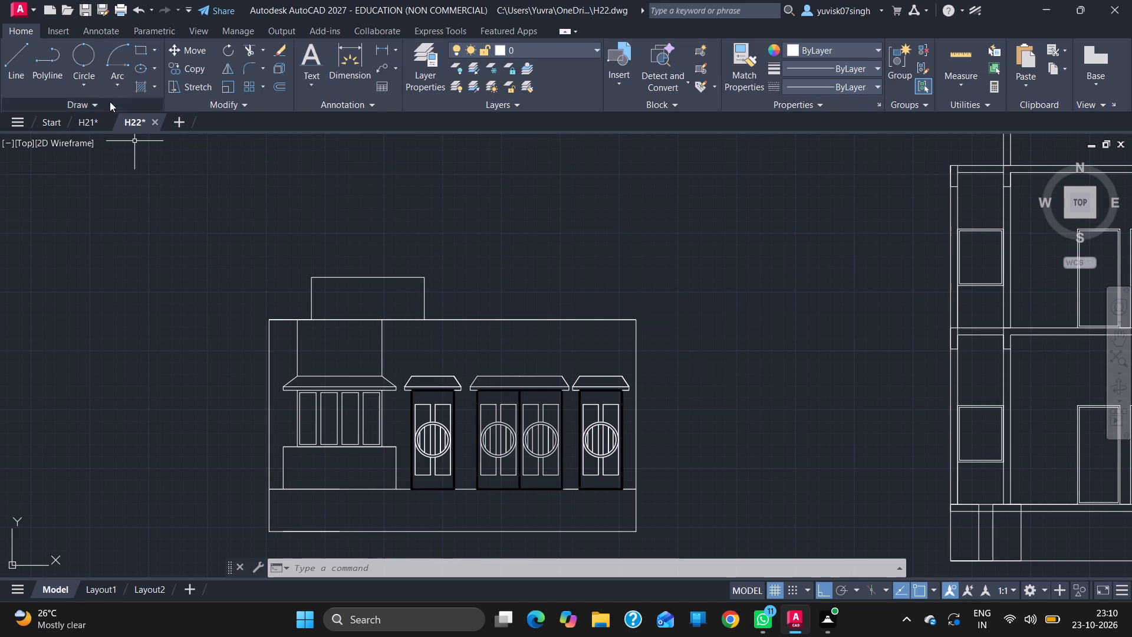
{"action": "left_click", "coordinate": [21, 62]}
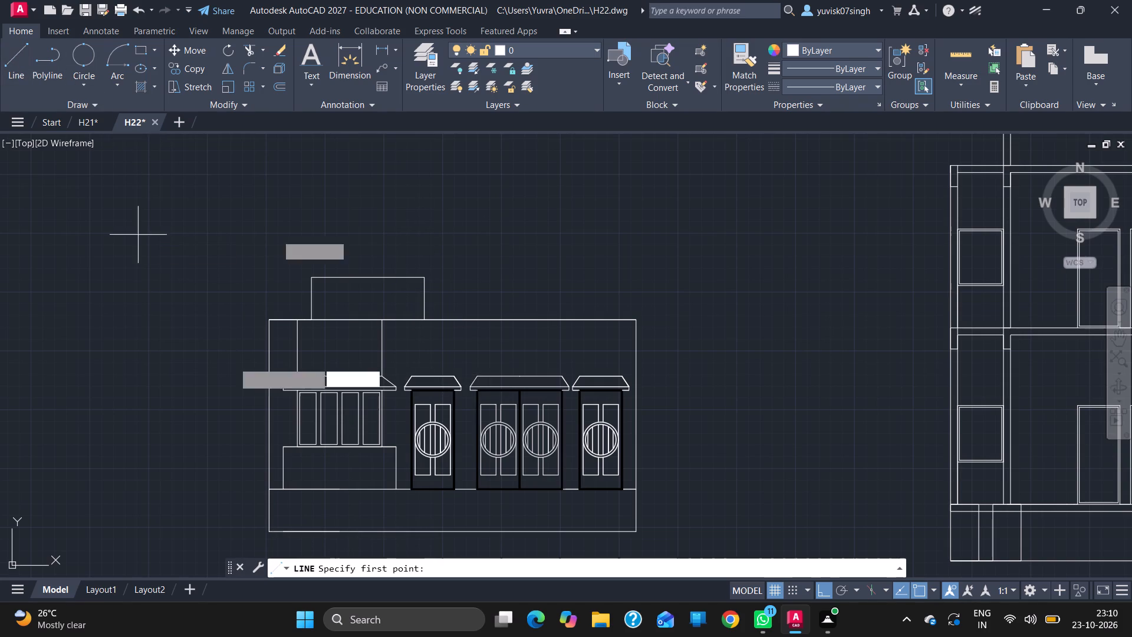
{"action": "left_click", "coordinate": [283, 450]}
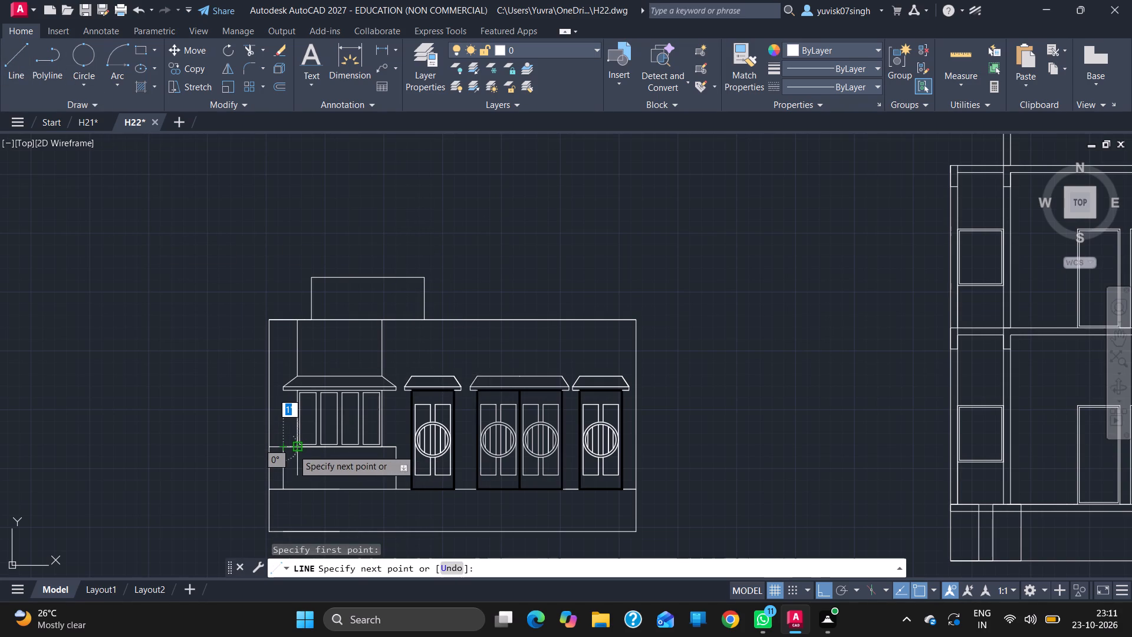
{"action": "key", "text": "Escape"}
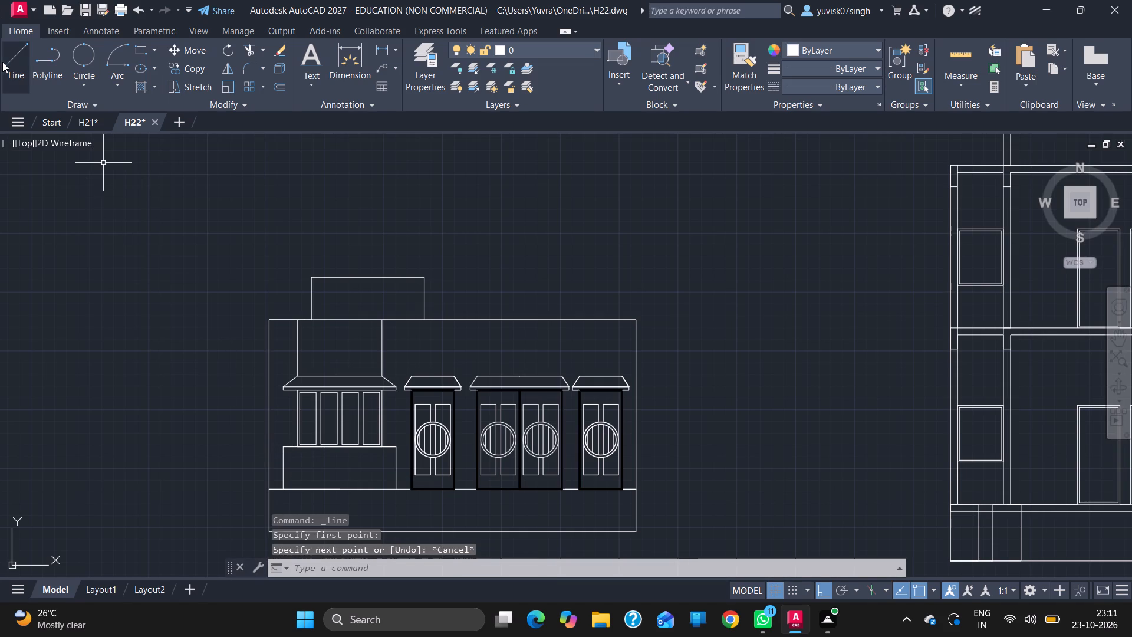
Draw a 1' line inward from the left end of the rooftop box's top edge.
{"action": "left_click", "coordinate": [2, 62]}
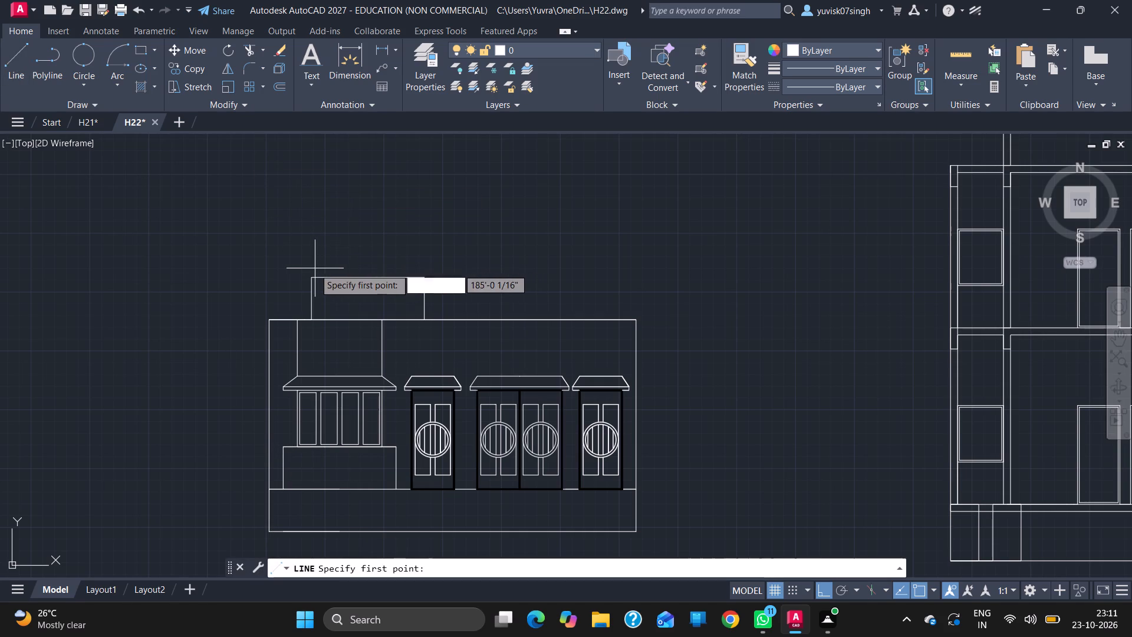
{"action": "left_click_drag", "start_coordinate": [312, 277], "coordinate": [328, 281]}
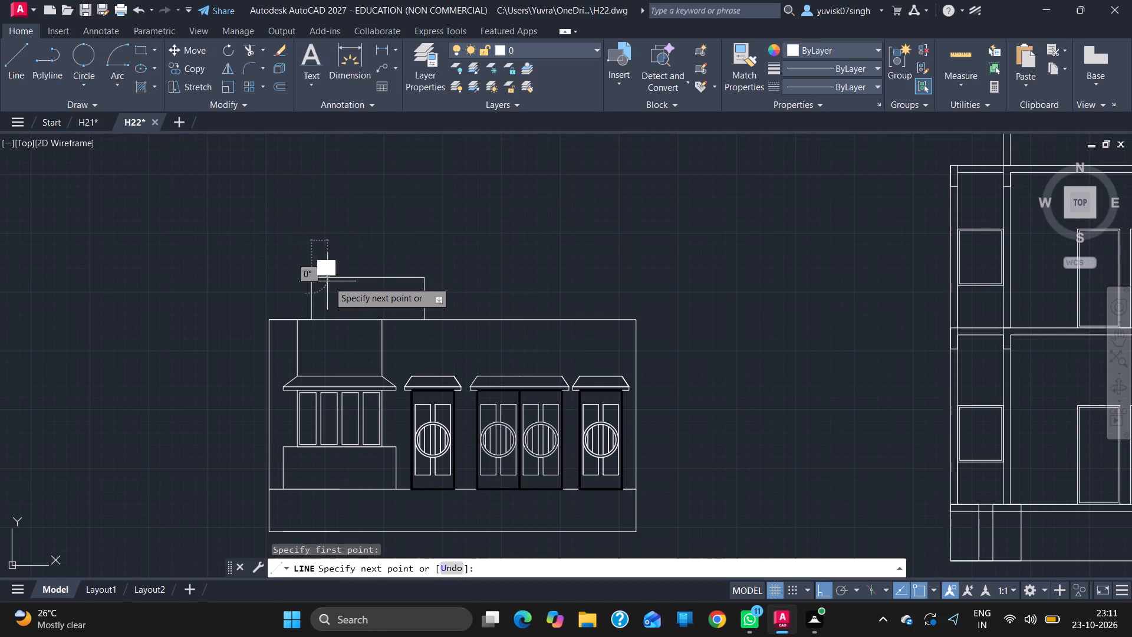
{"action": "key", "text": "1"}
{"action": "key", "text": "apostrophe"}
{"action": "key", "text": "Return"}
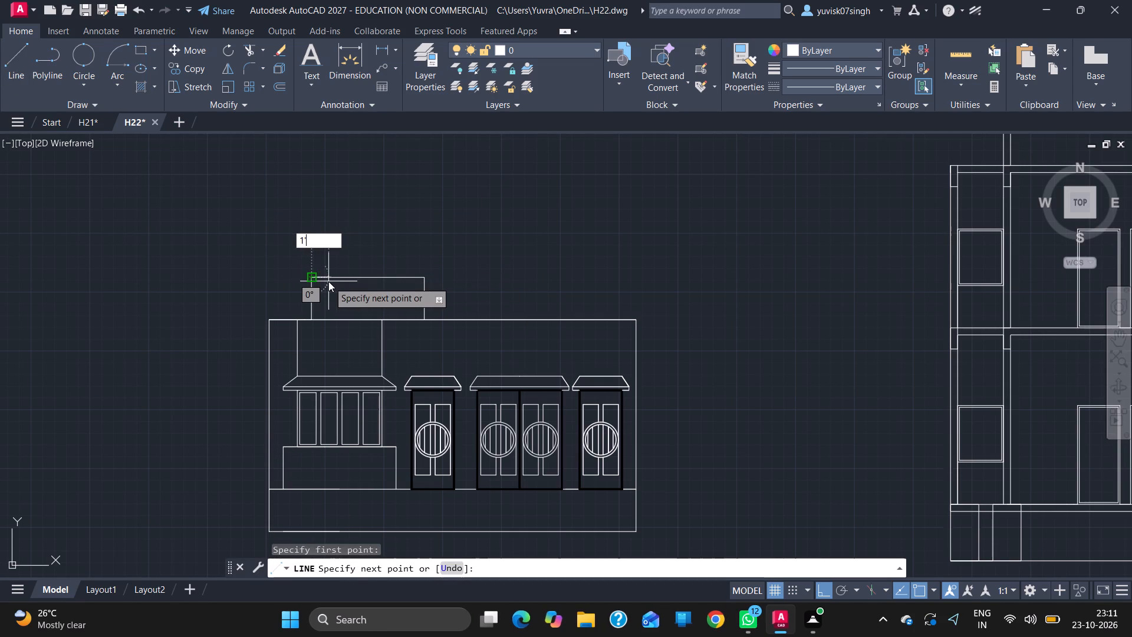
{"action": "key", "text": "Escape"}
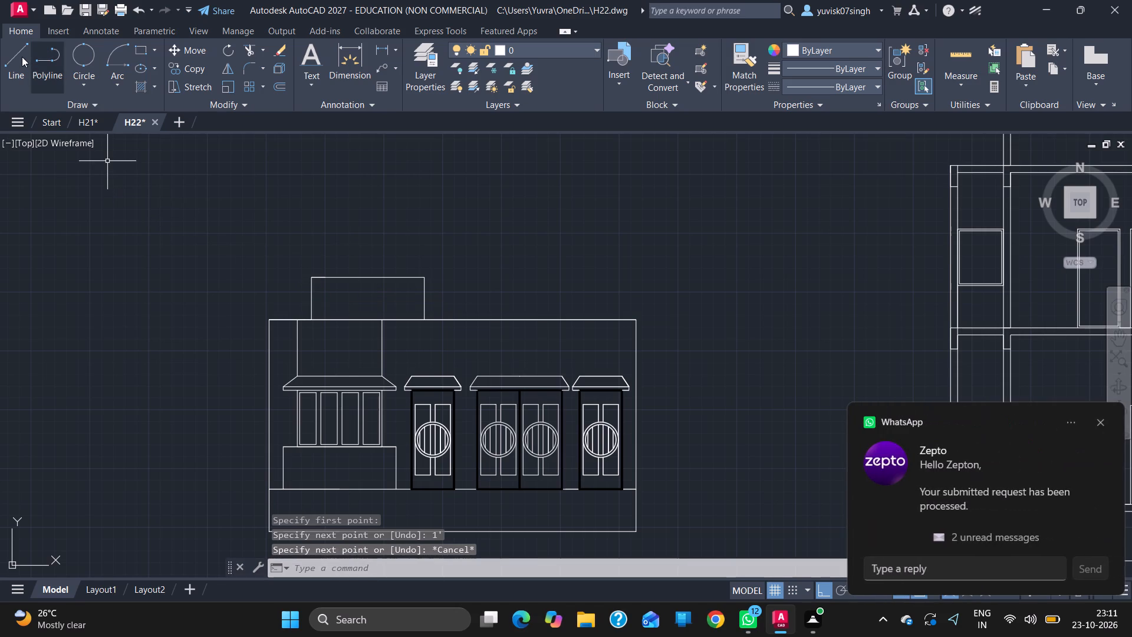
Draw a second box on the rooftop box: 1' in from its right end, 4' up, across to the left 1' inset, and down.
{"action": "left_click", "coordinate": [22, 57]}
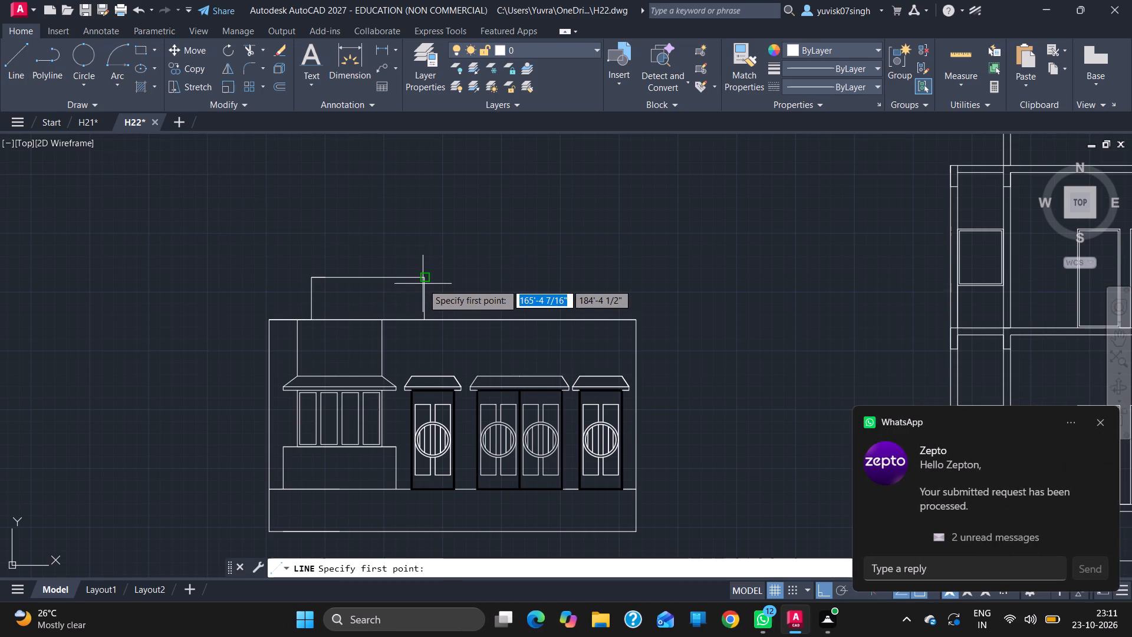
{"action": "left_click_drag", "start_coordinate": [423, 281], "coordinate": [406, 280]}
{"action": "type", "text": "1'"}
{"action": "key", "text": "Return"}
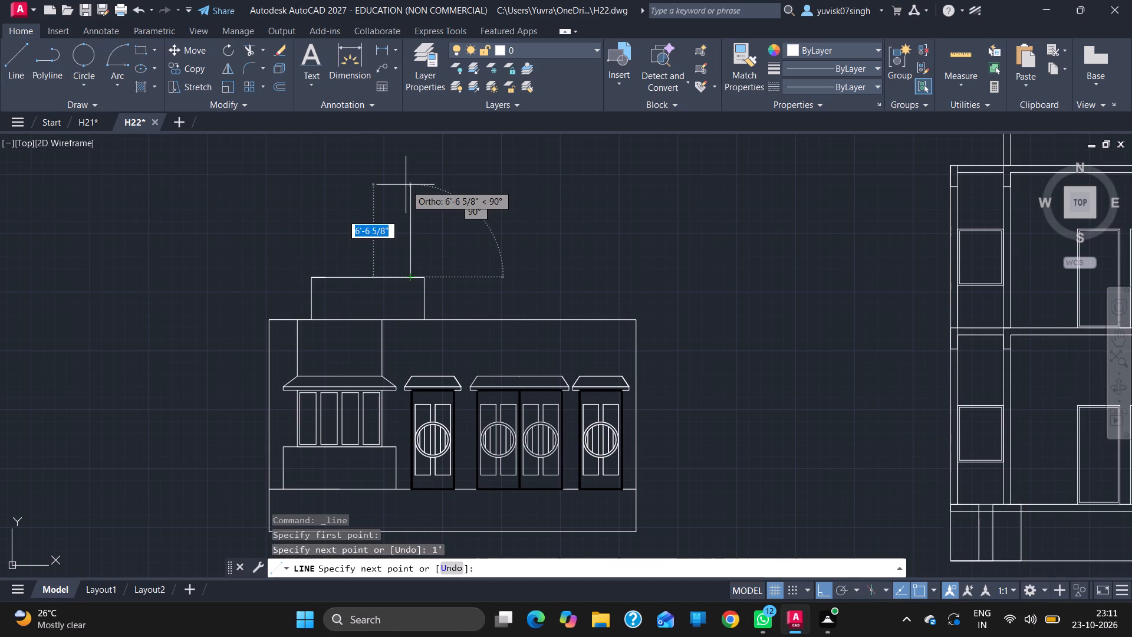
{"action": "type", "text": "4'"}
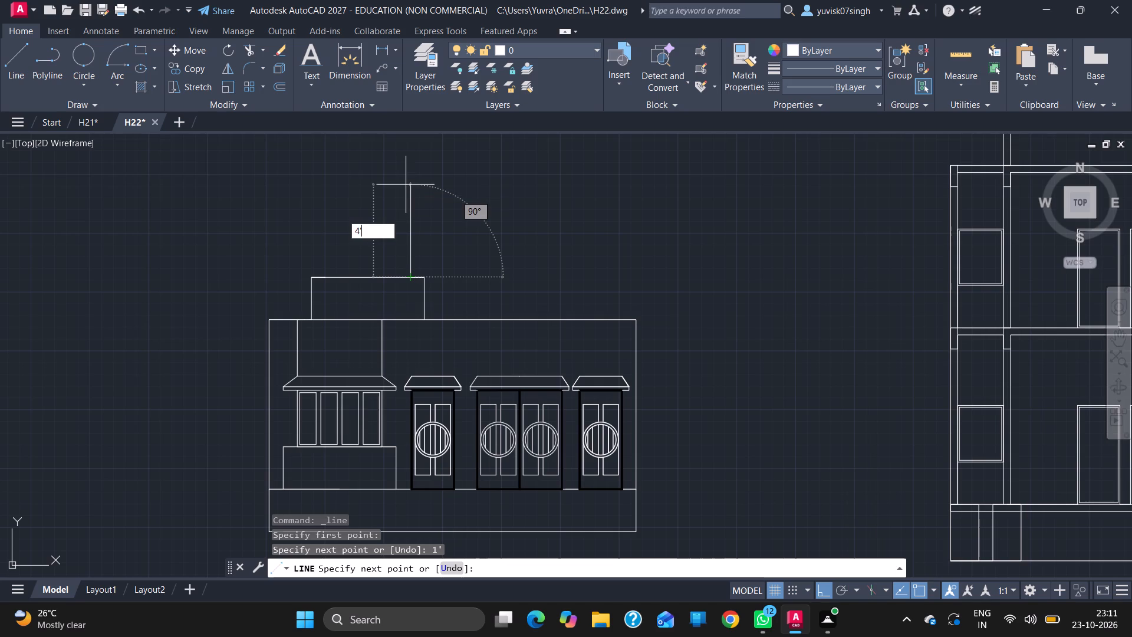
{"action": "key", "text": "Return"}
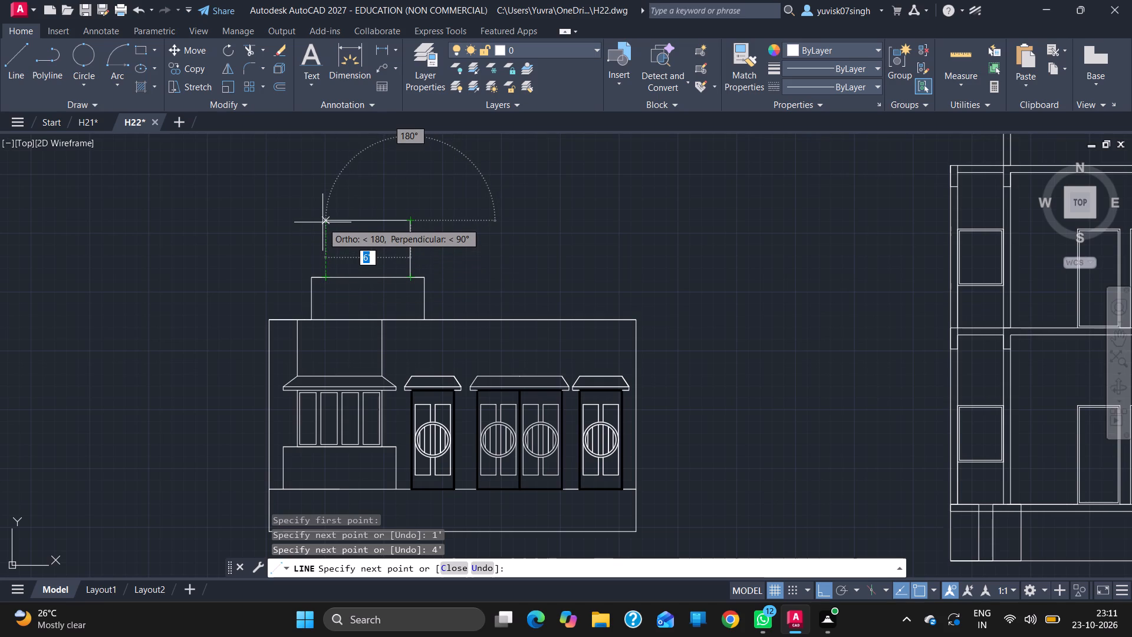
{"action": "left_click_drag", "start_coordinate": [325, 219], "coordinate": [323, 275]}
{"action": "left_click", "coordinate": [323, 275]}
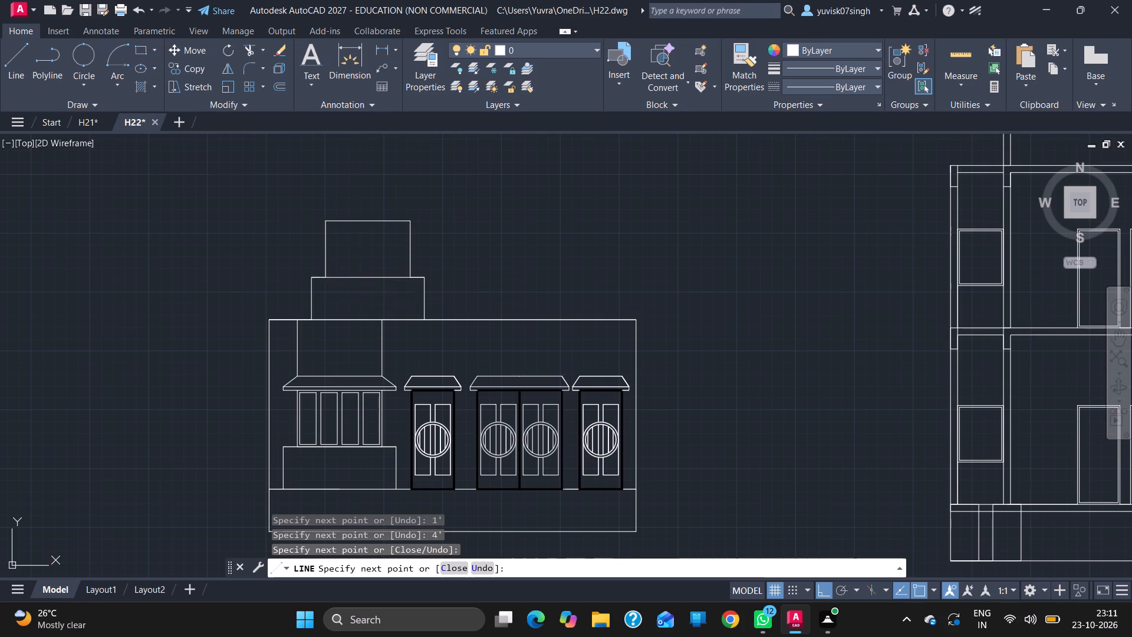
{"action": "key", "text": "Escape"}
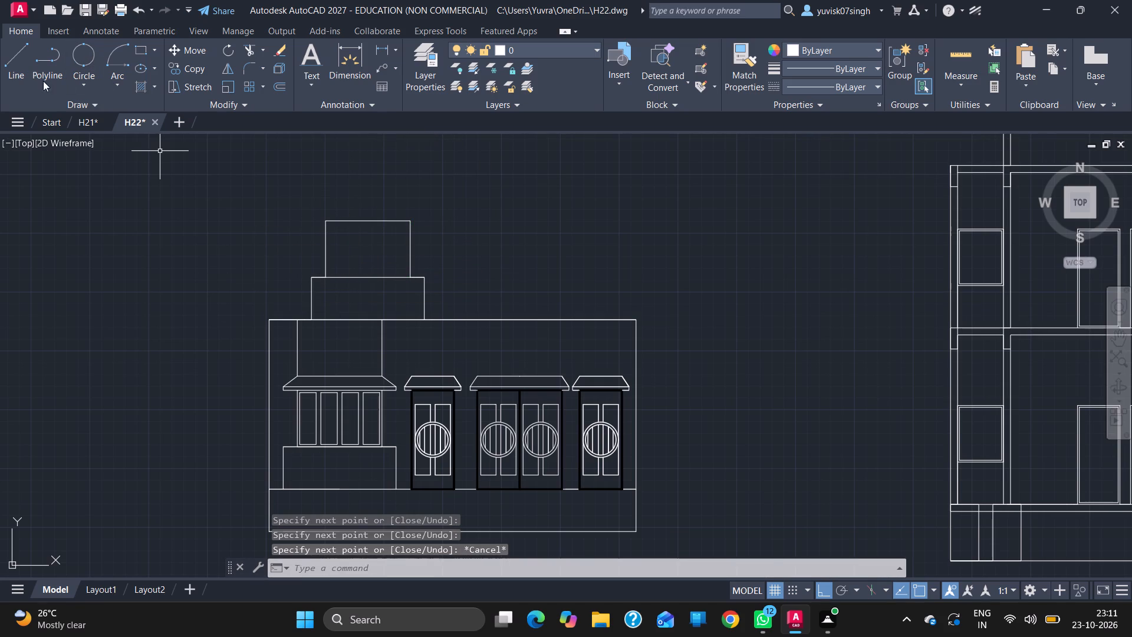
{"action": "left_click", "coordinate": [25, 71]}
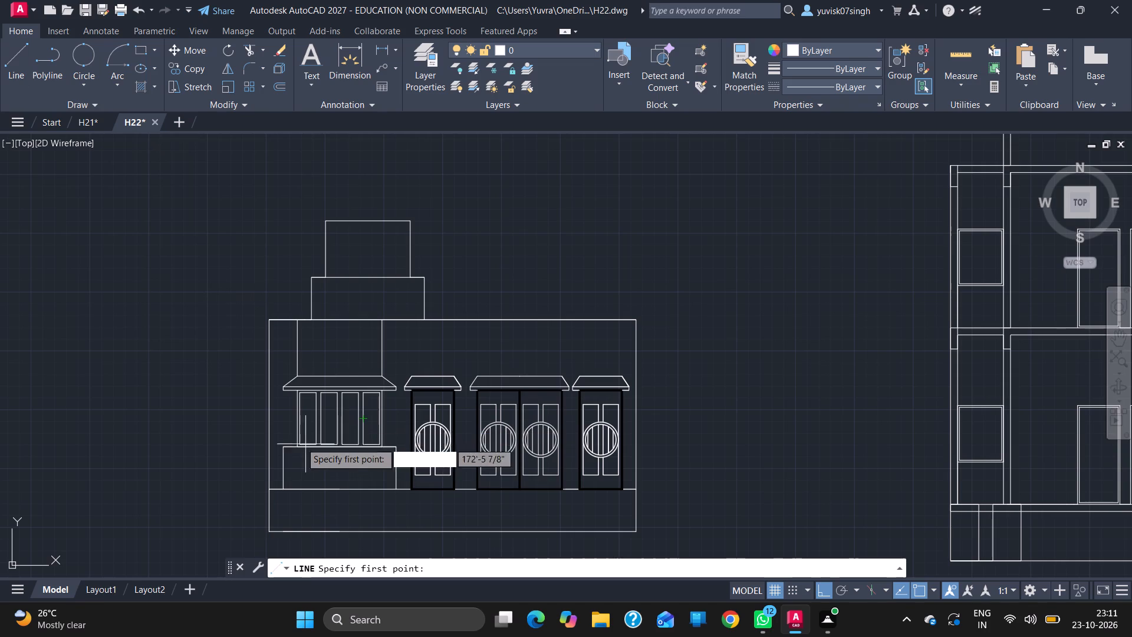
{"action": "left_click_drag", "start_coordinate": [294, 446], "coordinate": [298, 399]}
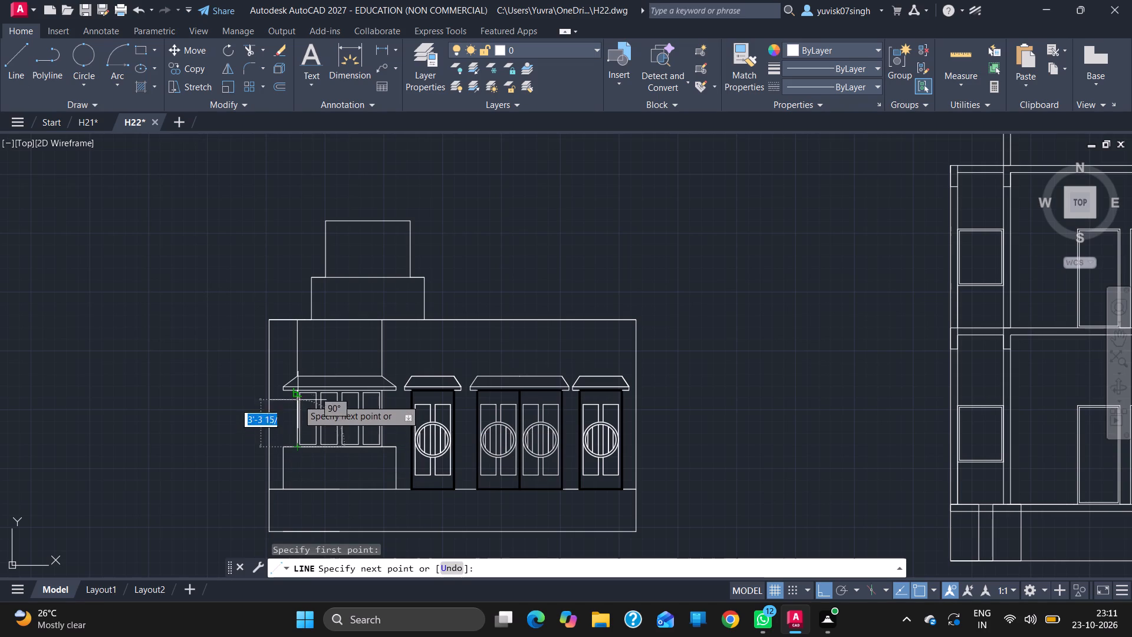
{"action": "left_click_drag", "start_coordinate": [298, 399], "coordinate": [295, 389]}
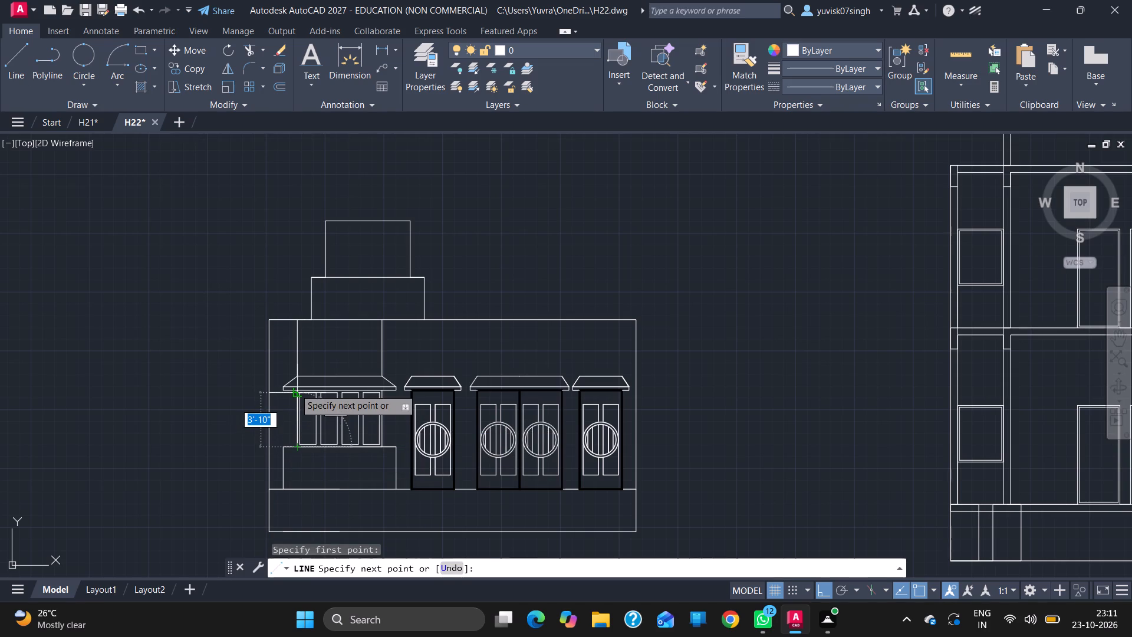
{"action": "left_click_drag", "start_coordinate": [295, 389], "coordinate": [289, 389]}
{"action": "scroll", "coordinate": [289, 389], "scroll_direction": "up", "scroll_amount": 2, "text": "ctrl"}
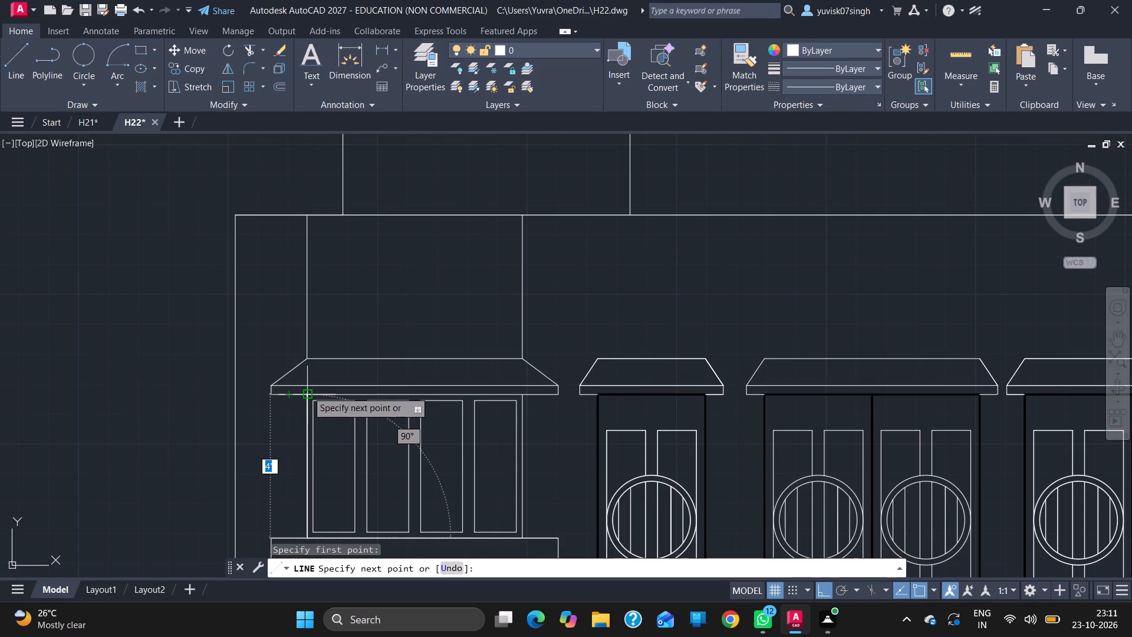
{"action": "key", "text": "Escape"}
Draw a slab on the upper box: 1' out from its top-left corner, 3" up, 8' across, 3" down, and back to the top-right corner.
{"action": "scroll", "coordinate": [347, 366], "scroll_direction": "down", "scroll_amount": 3, "text": "ctrl"}
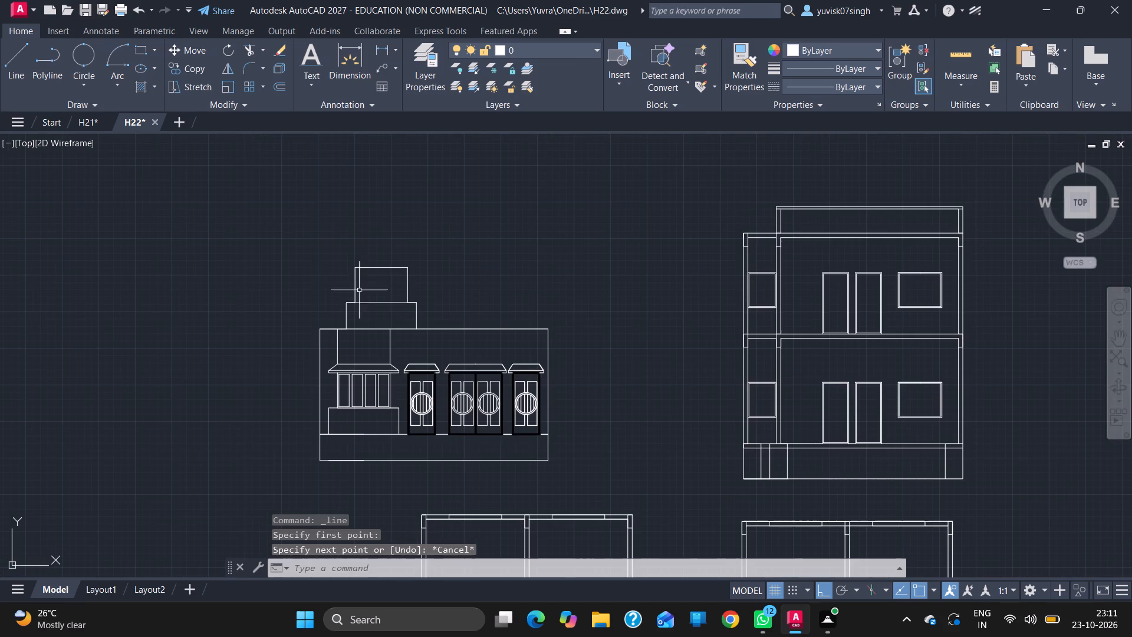
{"action": "scroll", "coordinate": [373, 284], "scroll_direction": "up", "scroll_amount": 2, "text": "ctrl"}
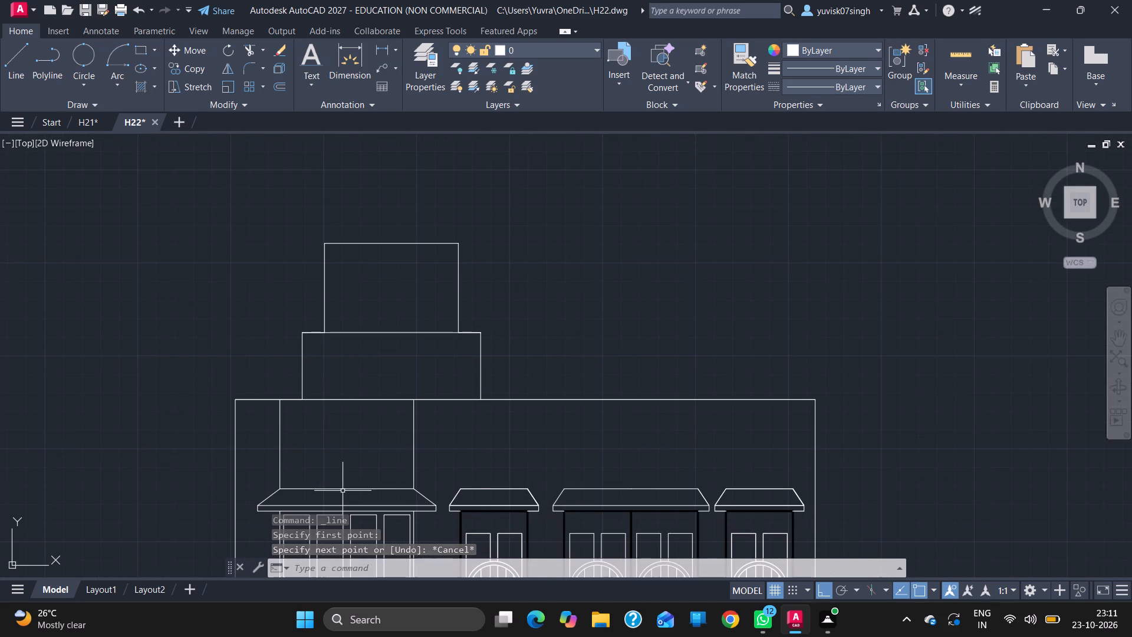
{"action": "scroll", "coordinate": [341, 484], "scroll_direction": "down", "scroll_amount": 1, "text": "ctrl"}
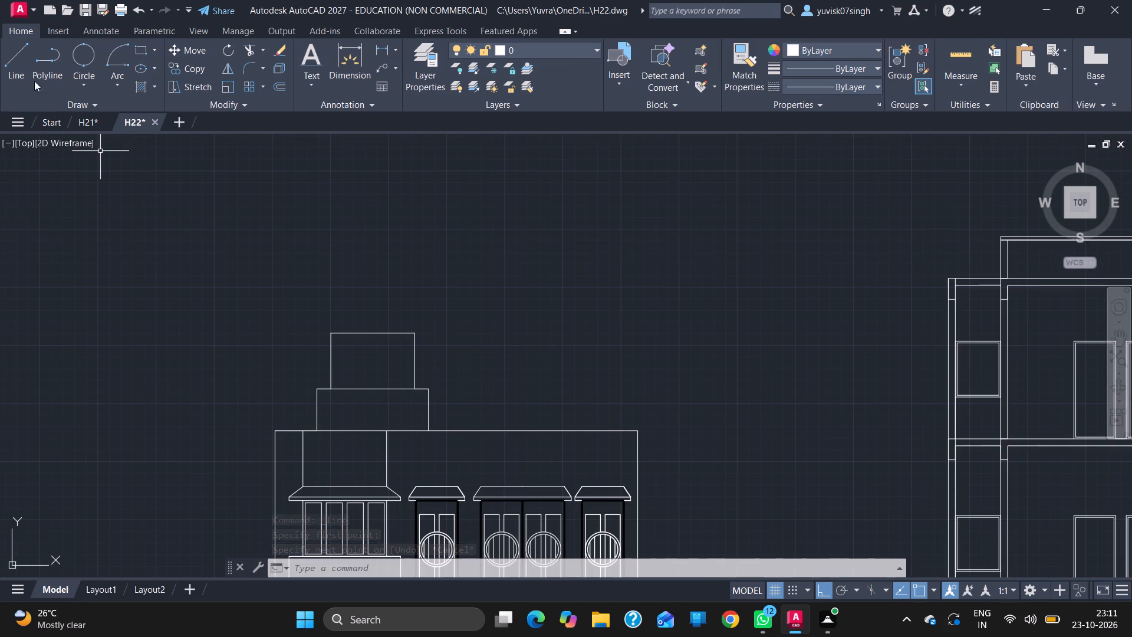
{"action": "left_click", "coordinate": [17, 71]}
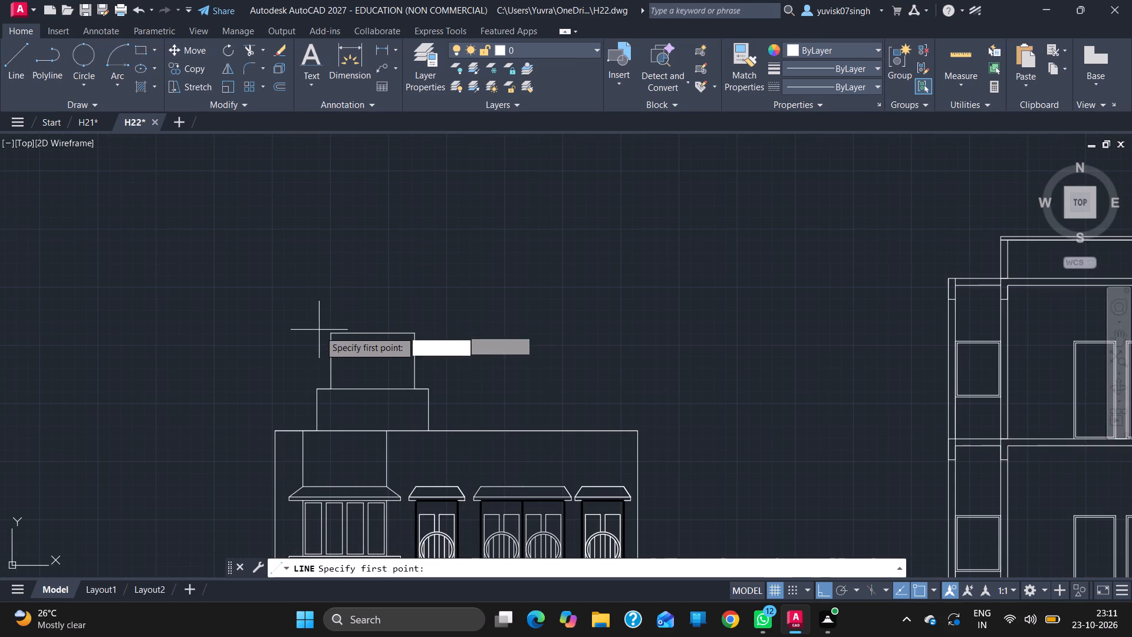
{"action": "left_click_drag", "start_coordinate": [328, 334], "coordinate": [305, 331]}
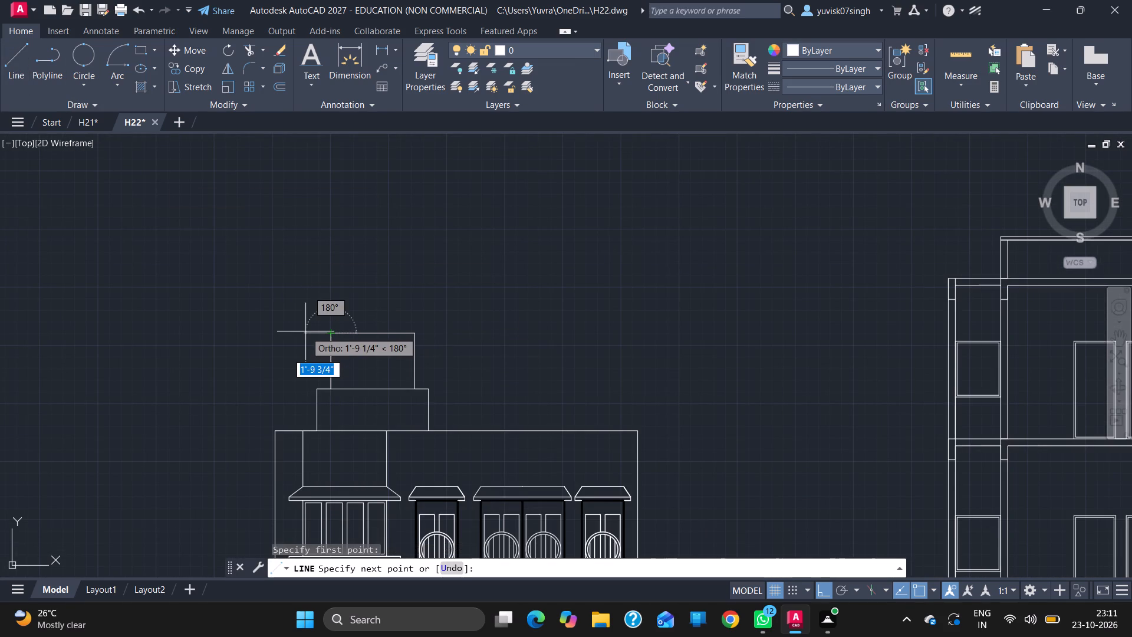
{"action": "type", "text": "1'"}
{"action": "key", "text": "Return"}
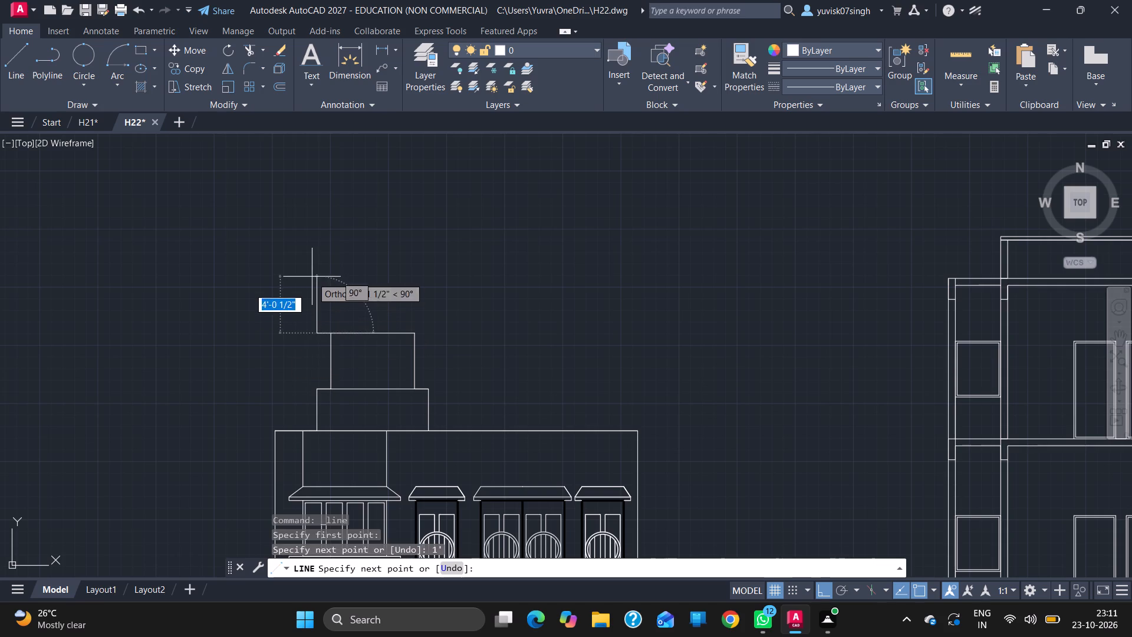
{"action": "key", "text": "3"}
{"action": "key", "text": "Return"}
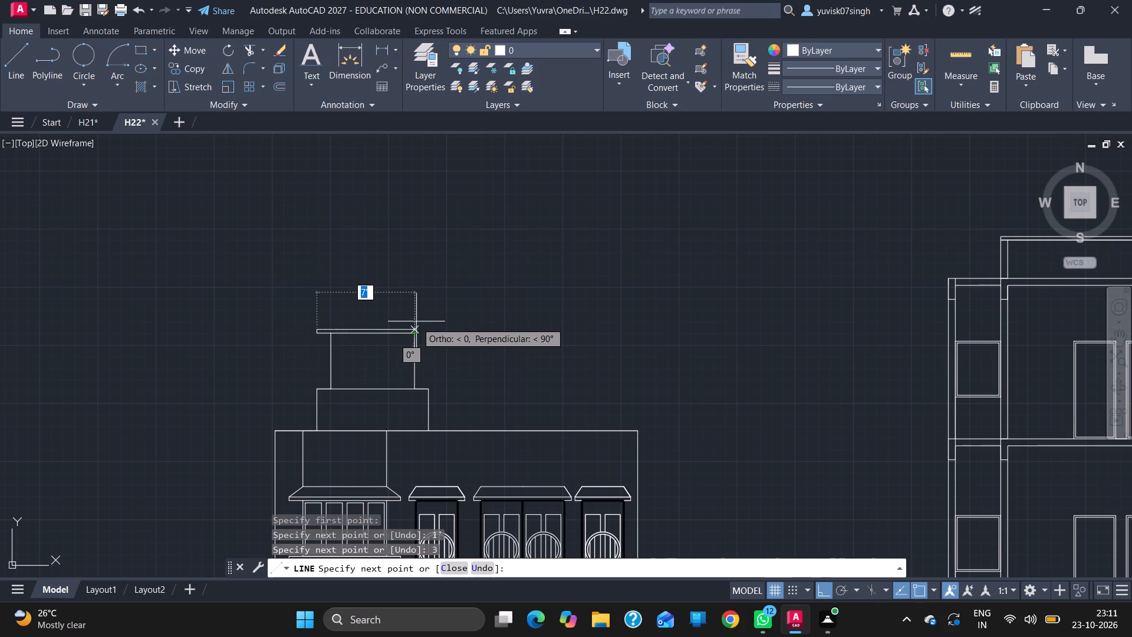
{"action": "type", "text": "8'"}
{"action": "key", "text": "Return"}
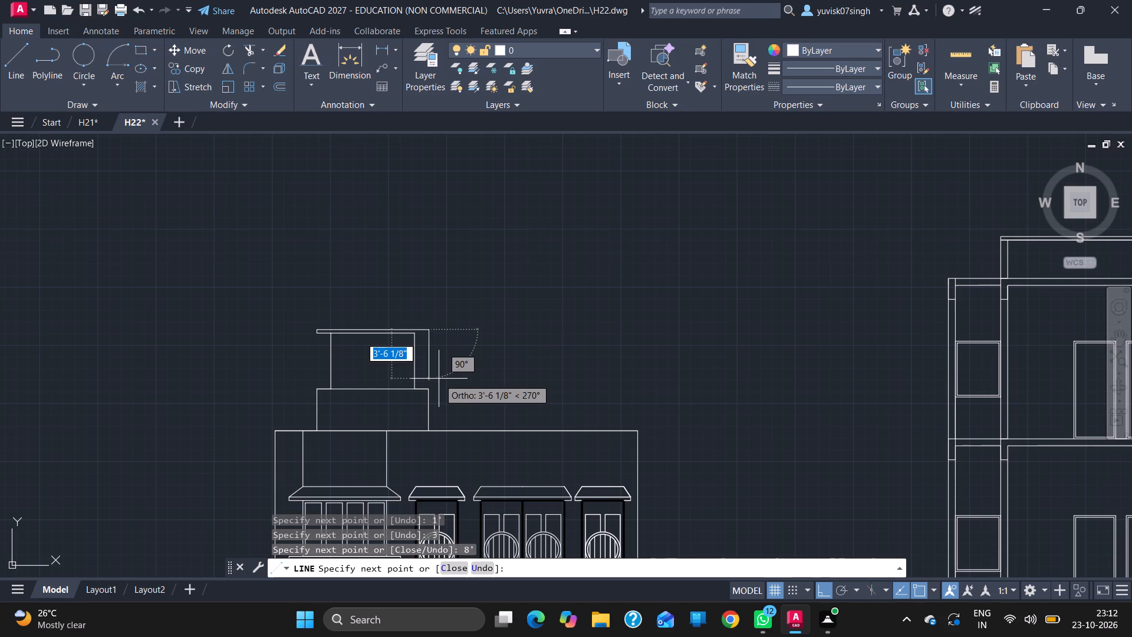
{"action": "key", "text": "3"}
{"action": "key", "text": "Return"}
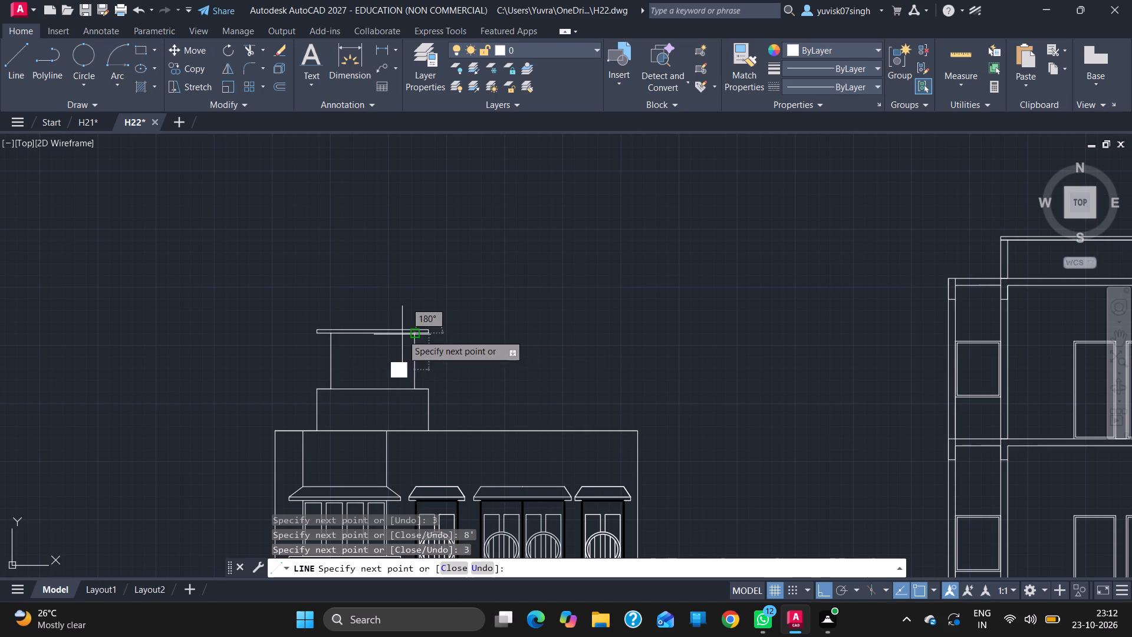
{"action": "left_click", "coordinate": [413, 333]}
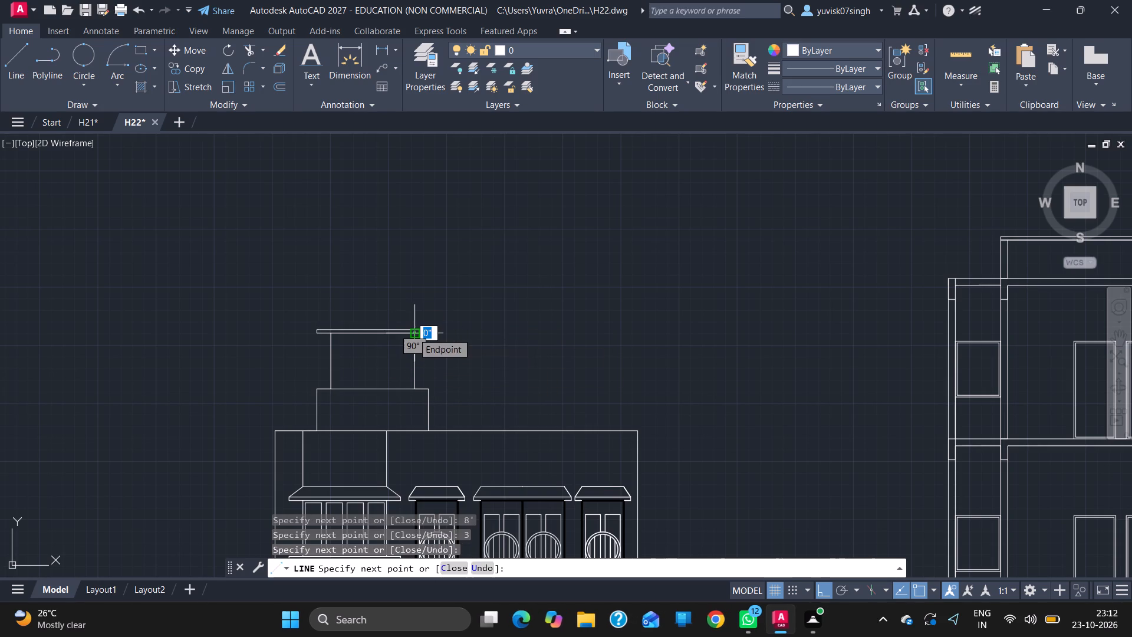
{"action": "key", "text": "Escape"}
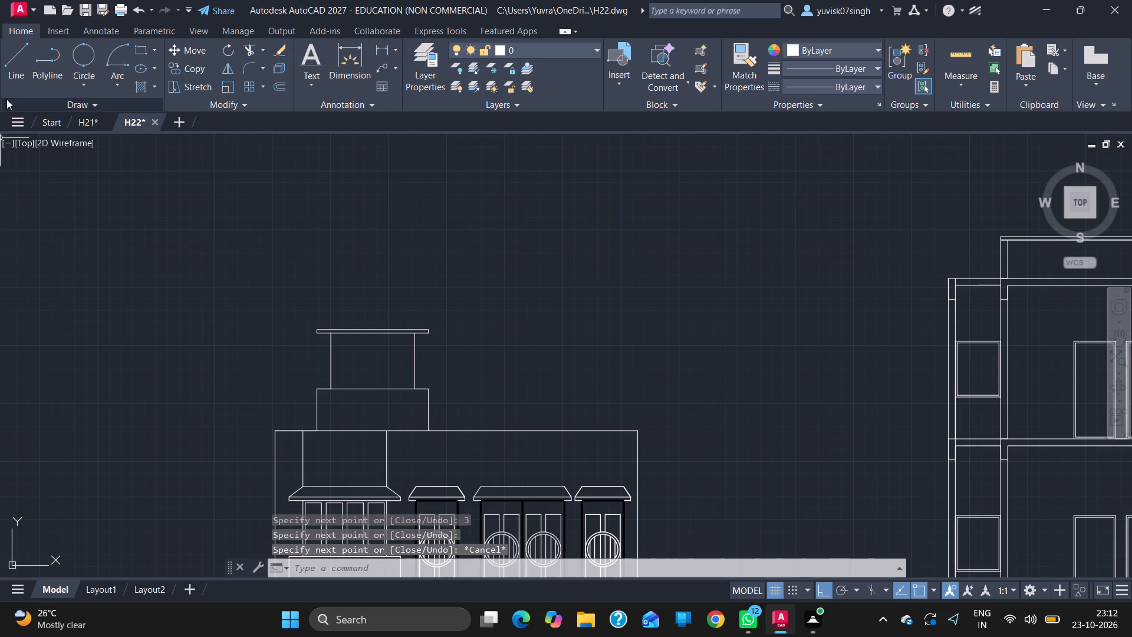
Measure the height of the ground-floor window's canopy downward from its top-left corner.
{"action": "left_click", "coordinate": [11, 74]}
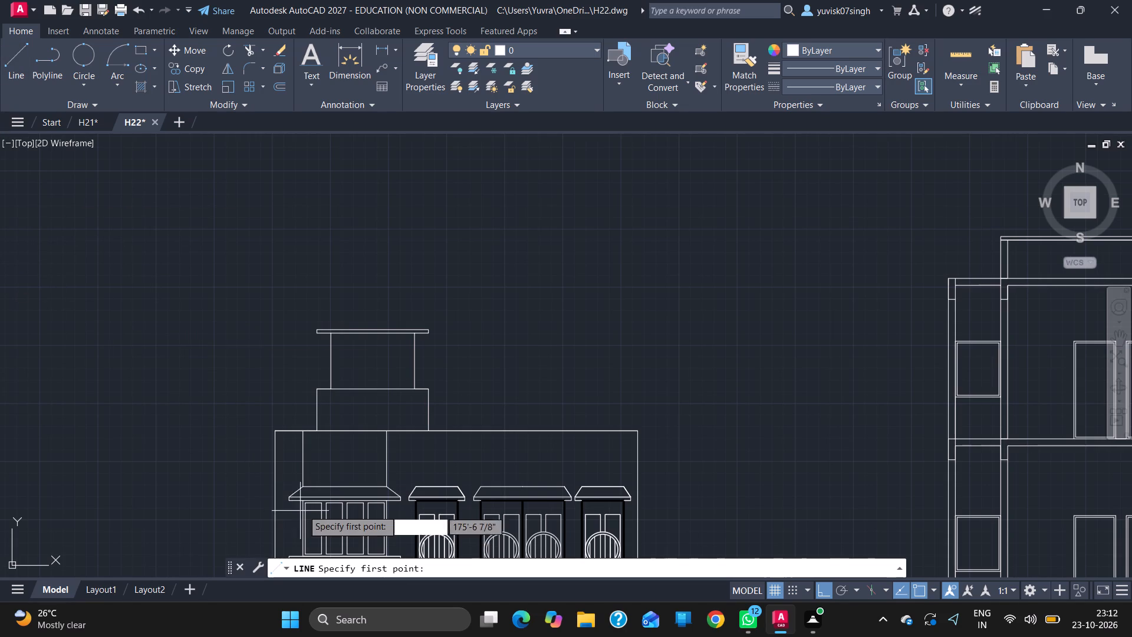
{"action": "left_click_drag", "start_coordinate": [301, 484], "coordinate": [301, 497]}
{"action": "scroll", "coordinate": [301, 497], "scroll_direction": "up", "scroll_amount": 2, "text": "ctrl"}
{"action": "scroll", "coordinate": [301, 497], "scroll_direction": "down", "scroll_amount": 3, "text": "ctrl"}
{"action": "key", "text": "Escape"}
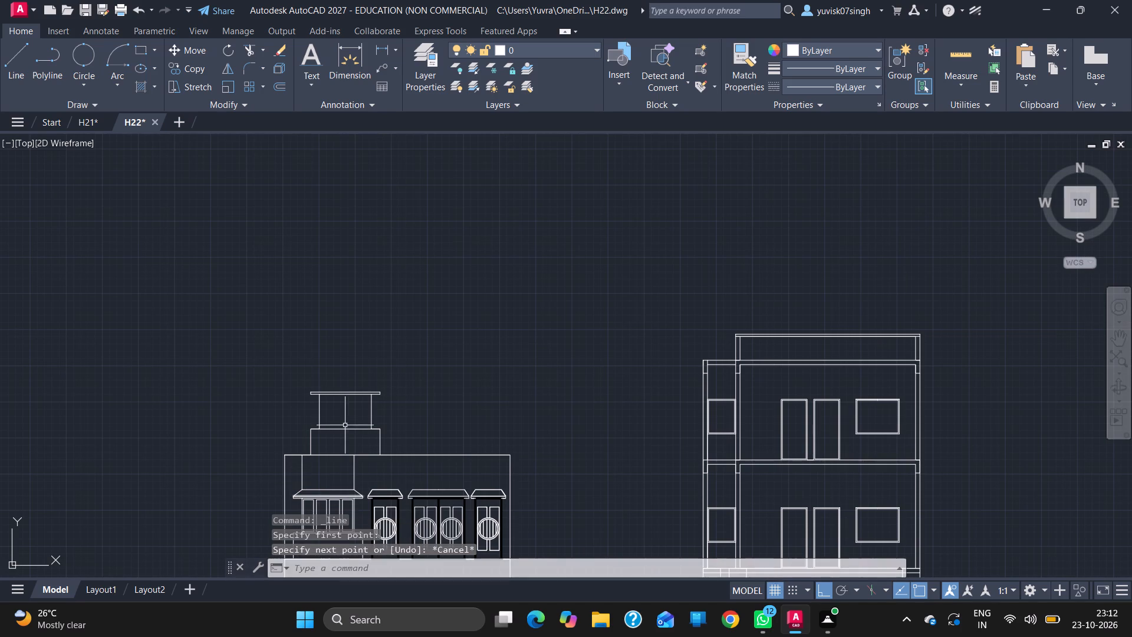
Draw a 1' vertical up from the upper box's top-left corner and a sloping line down to the slab's upper-left end.
{"action": "scroll", "coordinate": [354, 416], "scroll_direction": "up", "scroll_amount": 2, "text": "ctrl"}
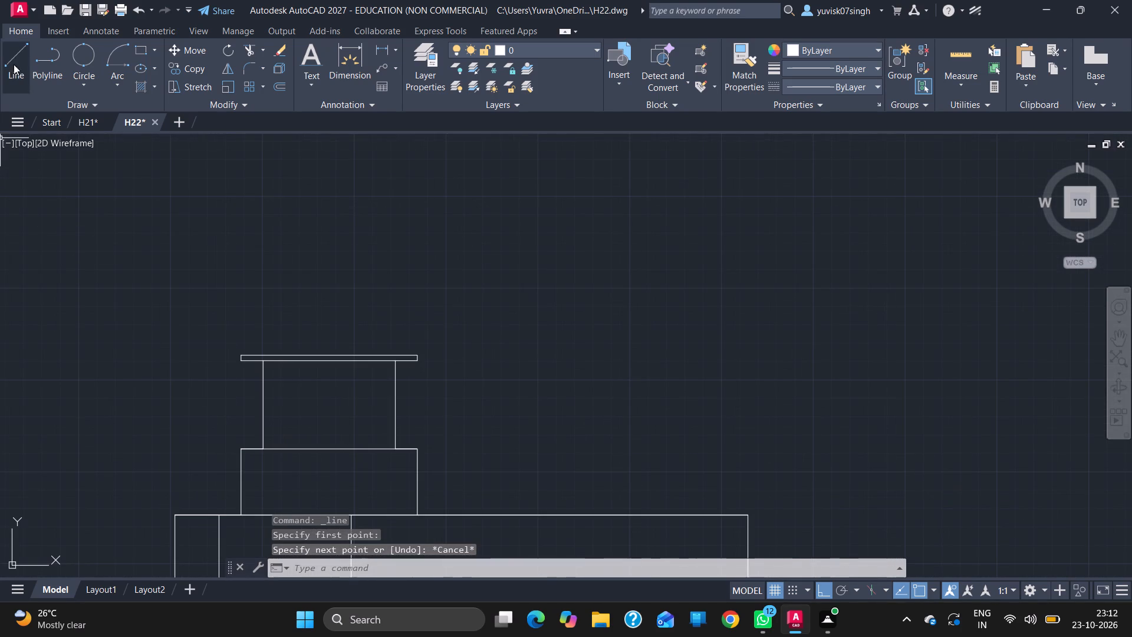
{"action": "left_click", "coordinate": [18, 61]}
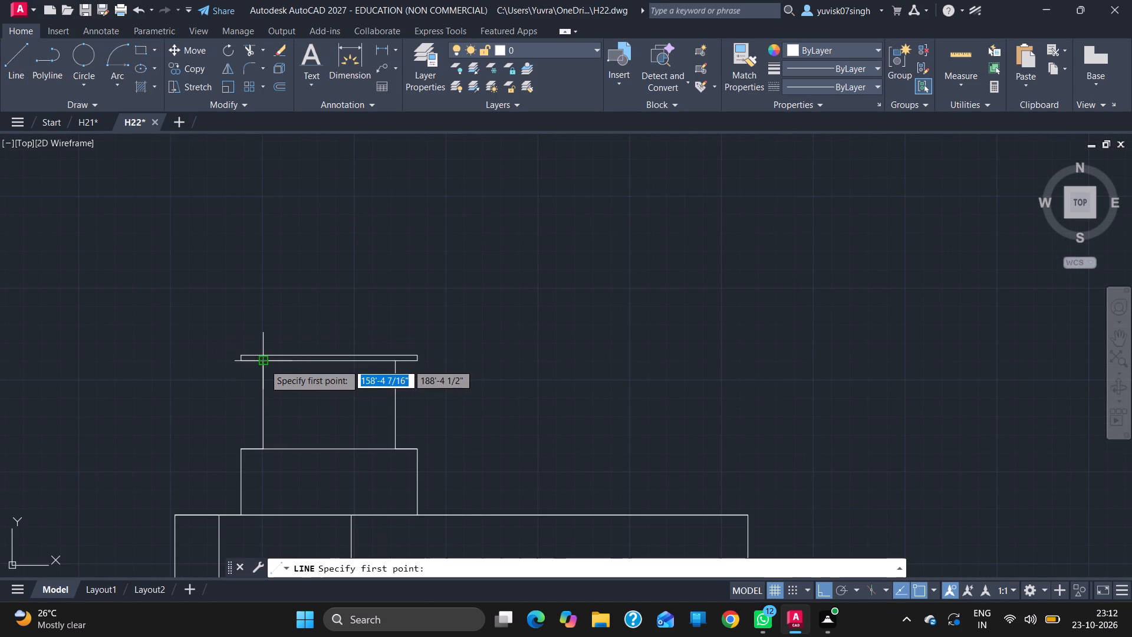
{"action": "left_click_drag", "start_coordinate": [264, 363], "coordinate": [274, 279]}
{"action": "type", "text": "1'"}
{"action": "key", "text": "Return"}
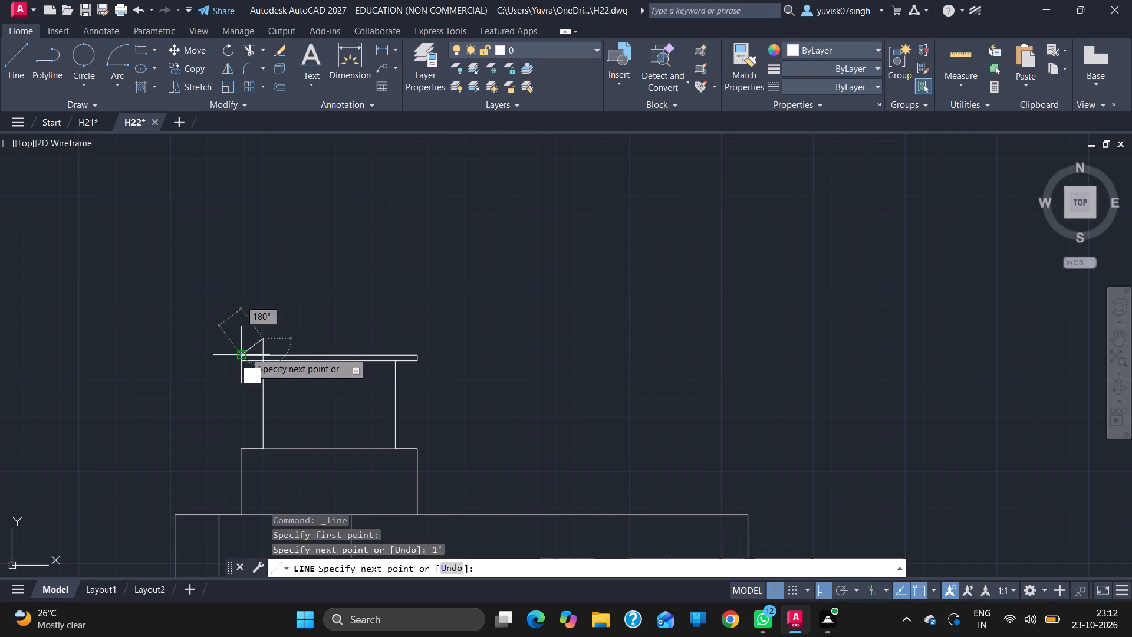
{"action": "left_click", "coordinate": [245, 352]}
{"action": "key", "text": "Escape"}
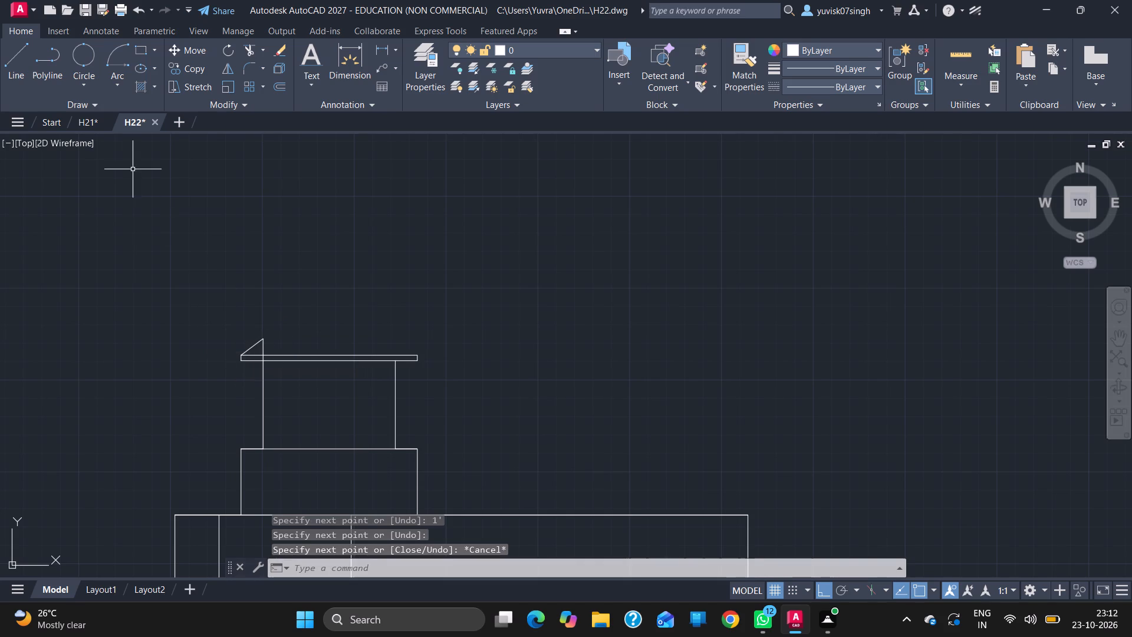
Draw a 1' vertical from the upper box's top-right corner, slope to the slab's upper-right end, and join the two peaks horizontally.
{"action": "left_click", "coordinate": [8, 70]}
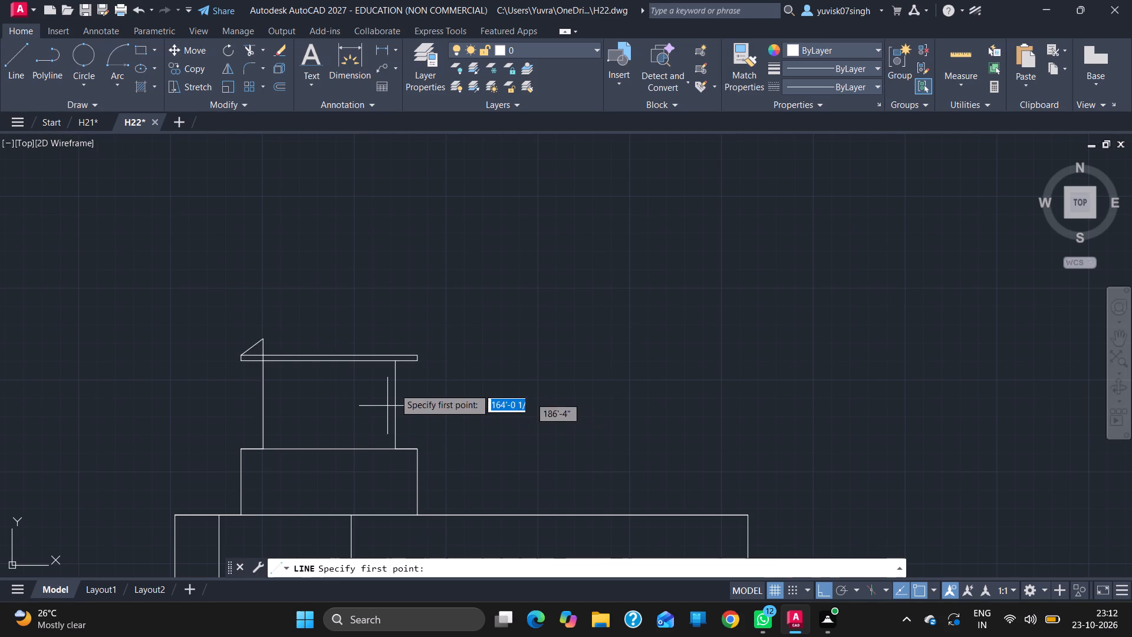
{"action": "left_click_drag", "start_coordinate": [398, 364], "coordinate": [406, 296]}
{"action": "key", "text": "1"}
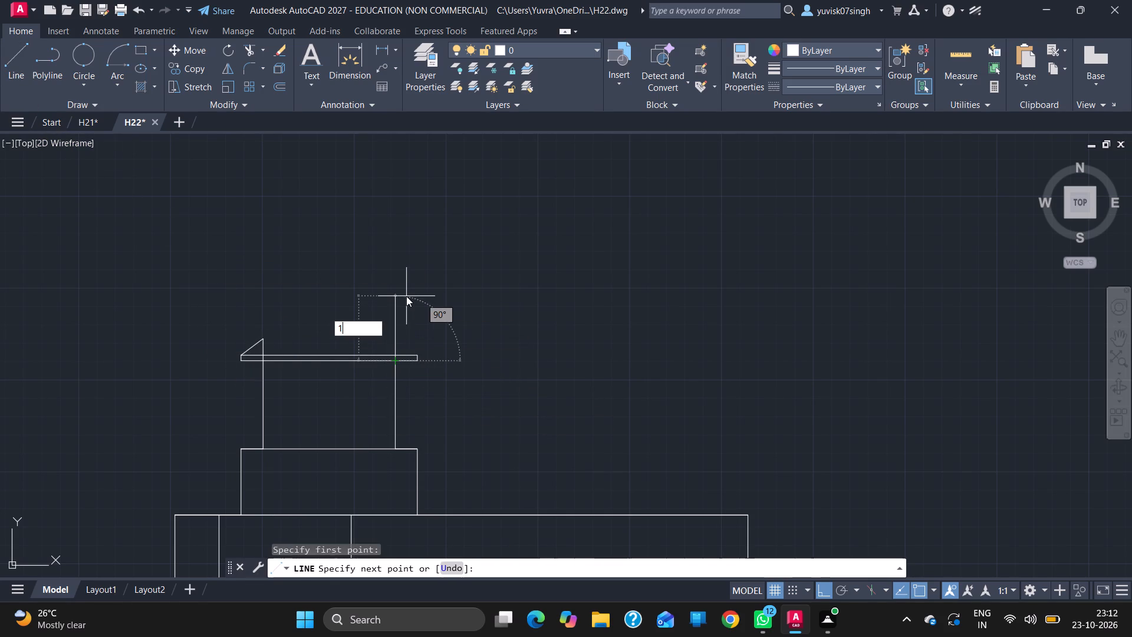
{"action": "key", "text": "apostrophe"}
{"action": "key", "text": "Return"}
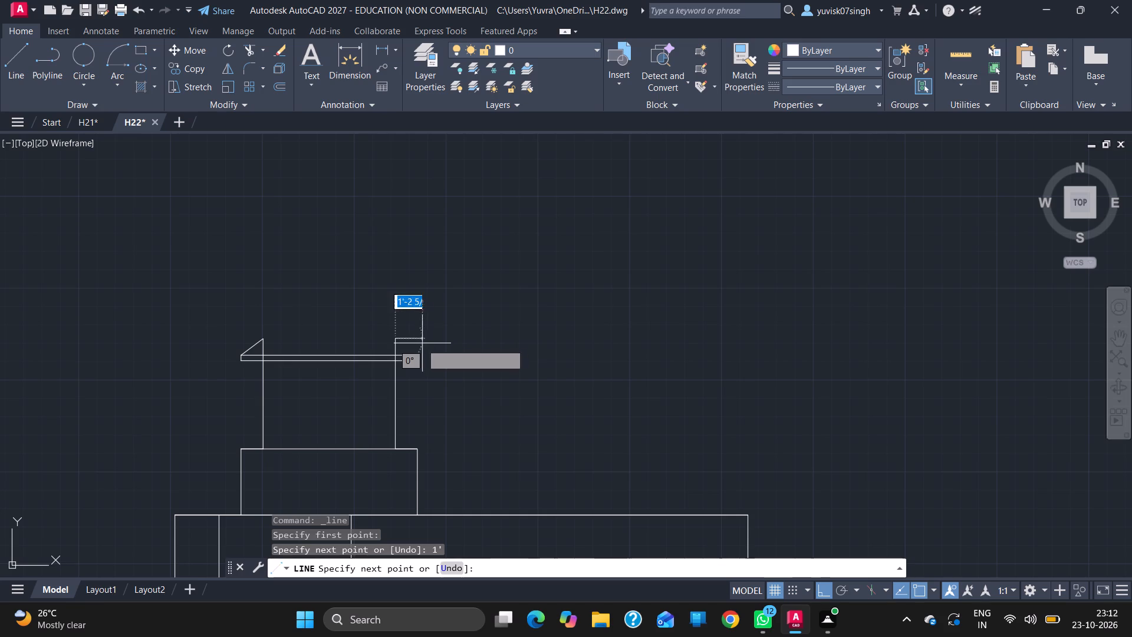
{"action": "left_click", "coordinate": [416, 353]}
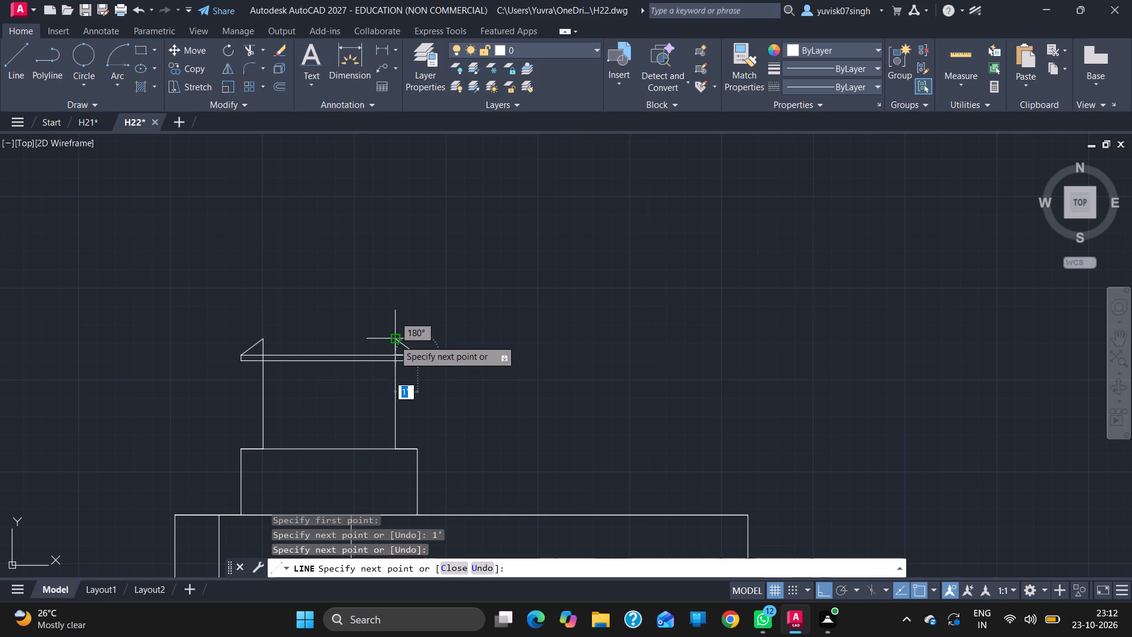
{"action": "left_click_drag", "start_coordinate": [394, 340], "coordinate": [259, 341]}
{"action": "left_click", "coordinate": [259, 341]}
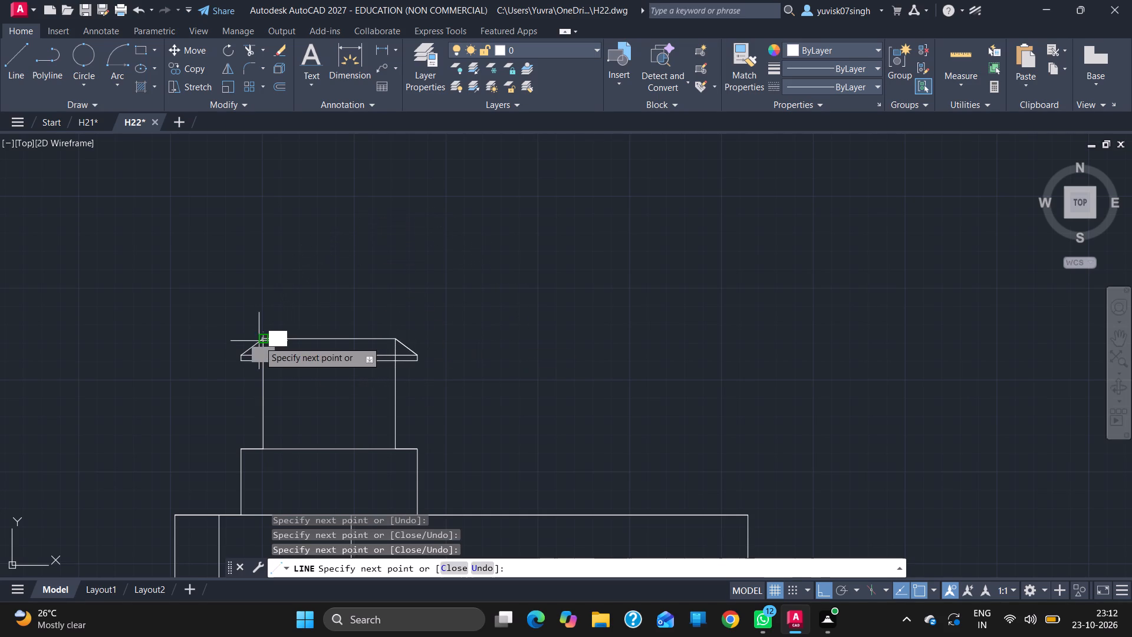
{"action": "key", "text": "Escape"}
Trim away the vertical line pieces inside the sloped cap and the slab at both sides.
{"action": "type", "text": "TR"}
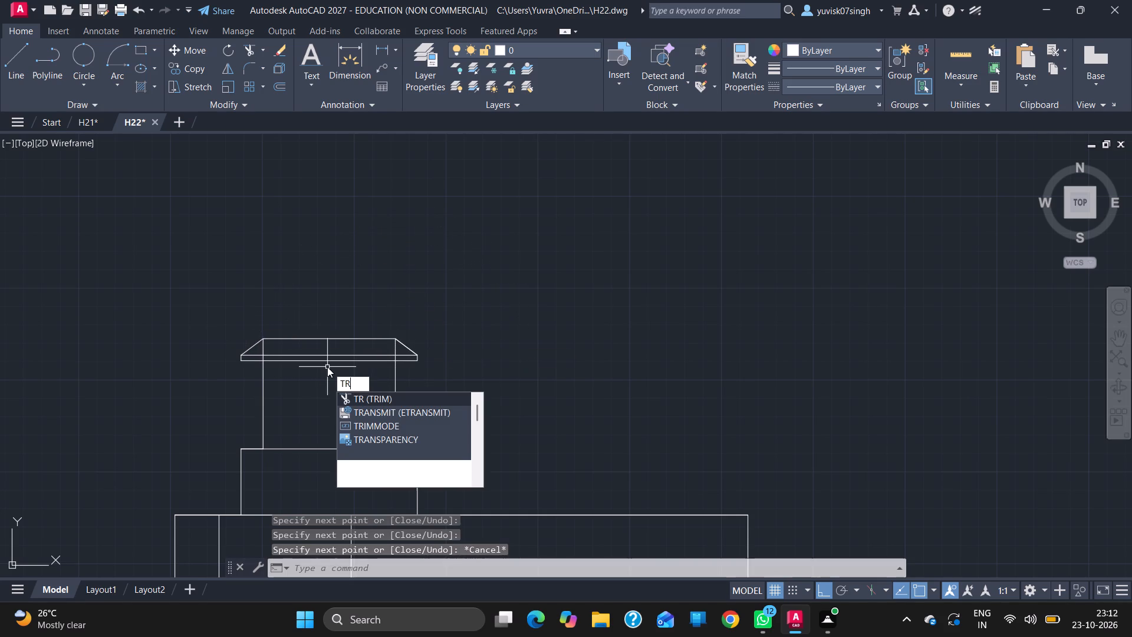
{"action": "key", "text": "Return"}
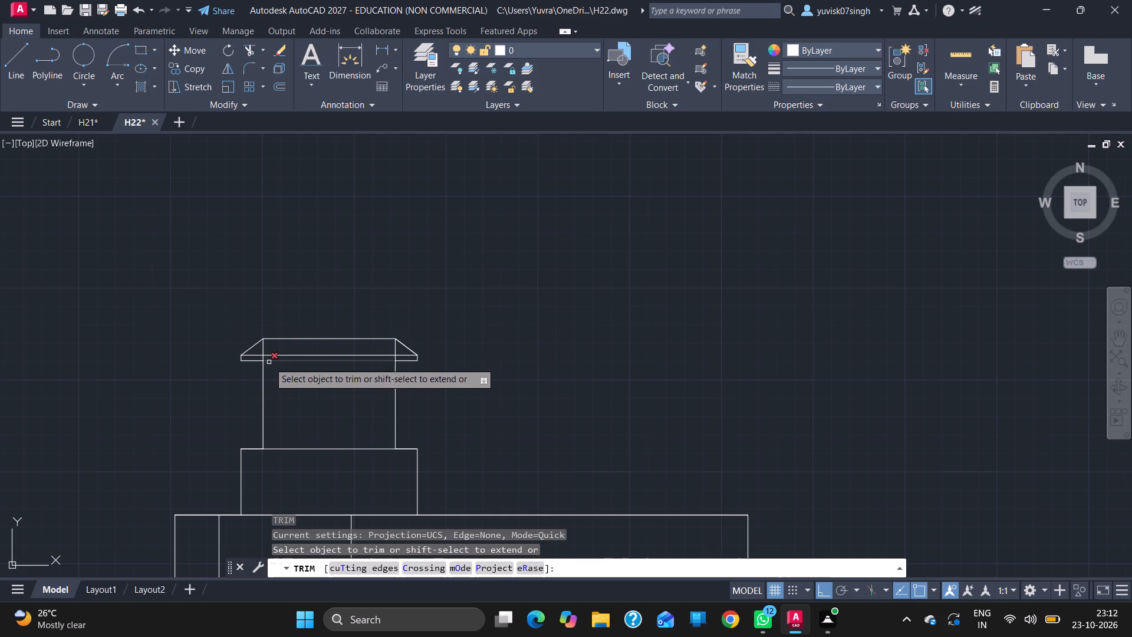
{"action": "left_click", "coordinate": [264, 358]}
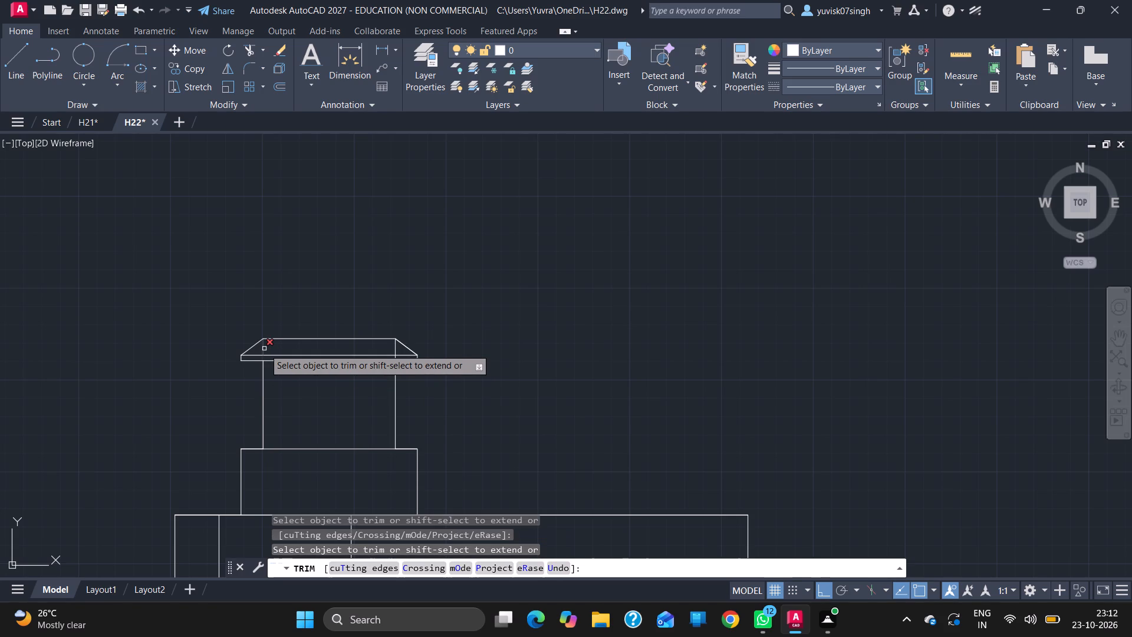
{"action": "left_click", "coordinate": [264, 349]}
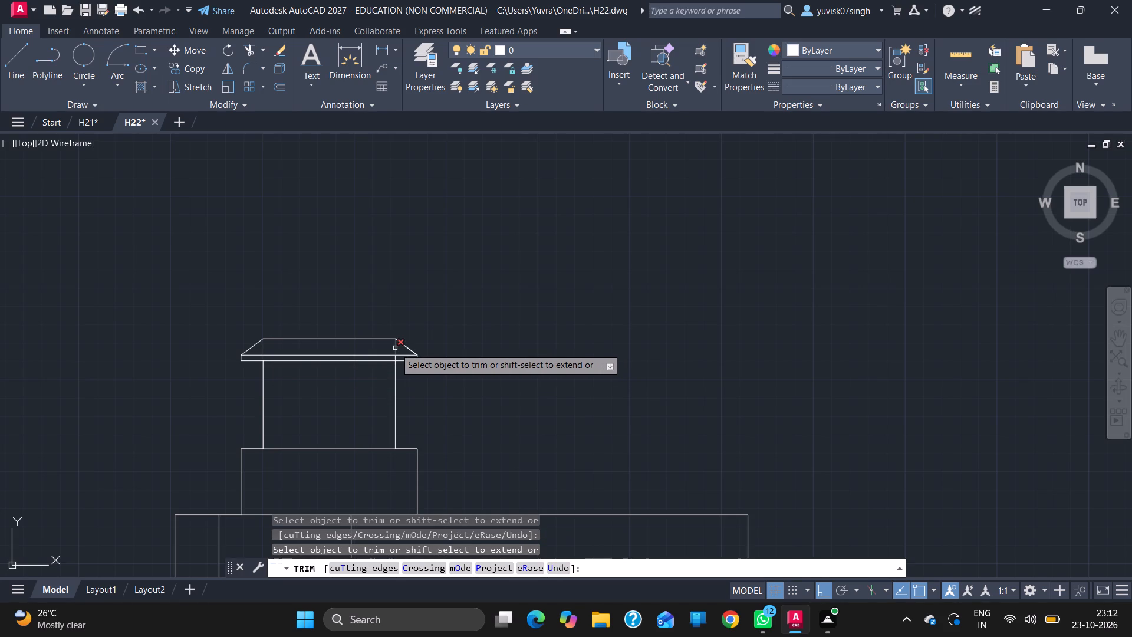
{"action": "left_click", "coordinate": [395, 348]}
{"action": "left_click", "coordinate": [396, 359]}
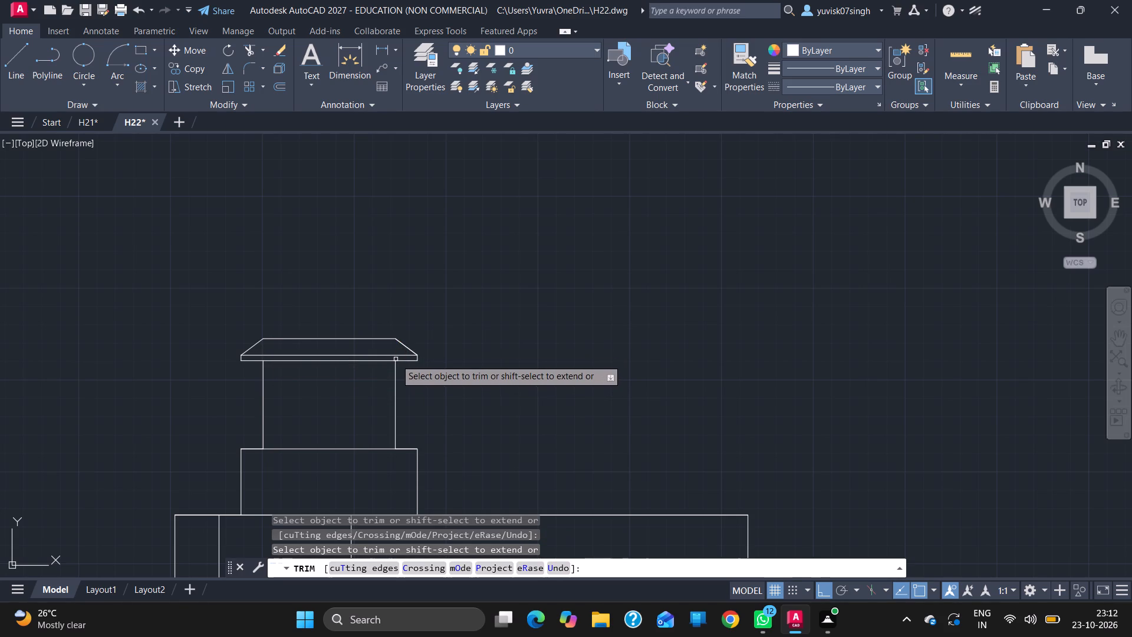
{"action": "scroll", "coordinate": [473, 413], "scroll_direction": "down", "scroll_amount": 2, "text": "ctrl"}
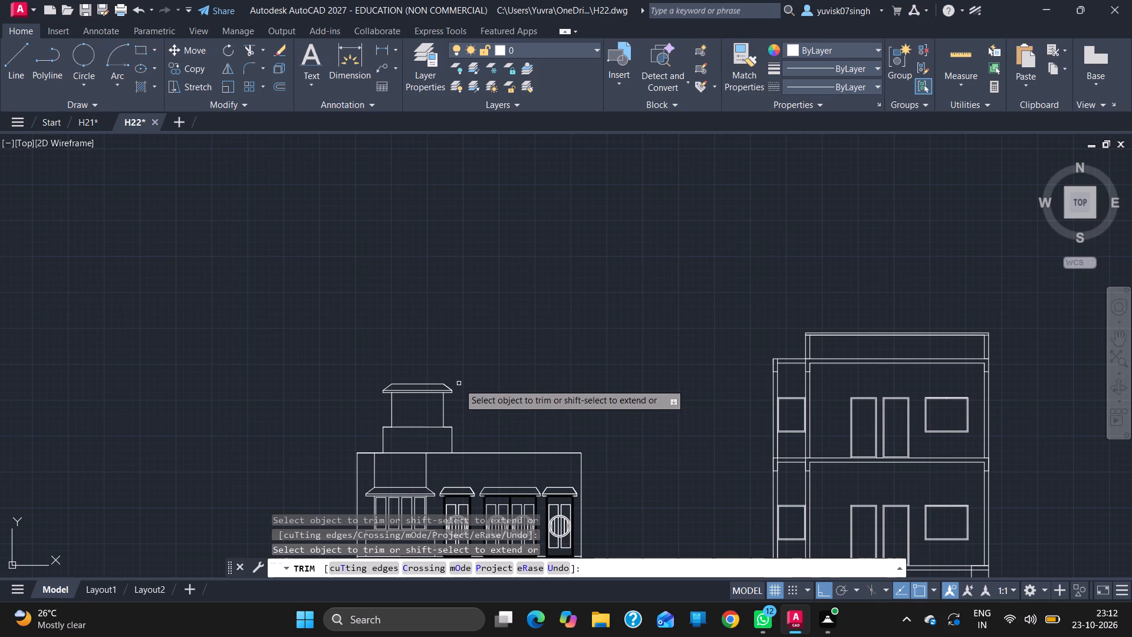
{"action": "scroll", "coordinate": [466, 413], "scroll_direction": "down", "scroll_amount": 1, "text": "ctrl"}
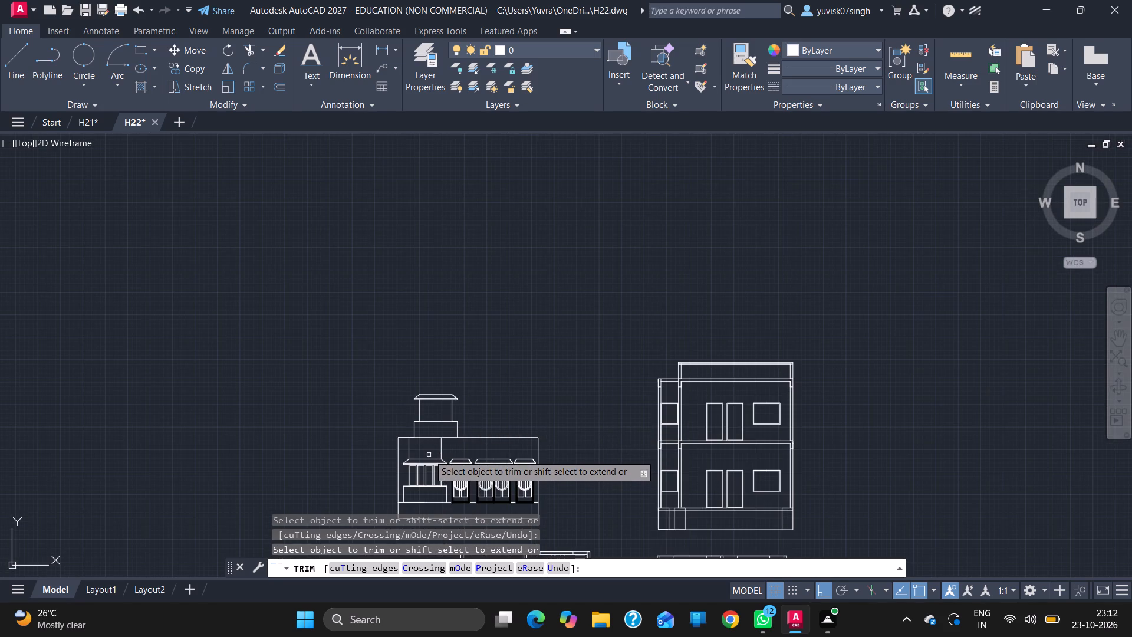
{"action": "scroll", "coordinate": [429, 455], "scroll_direction": "up", "scroll_amount": 4, "text": "ctrl"}
{"action": "scroll", "coordinate": [429, 455], "scroll_direction": "down", "scroll_amount": 3, "text": "ctrl"}
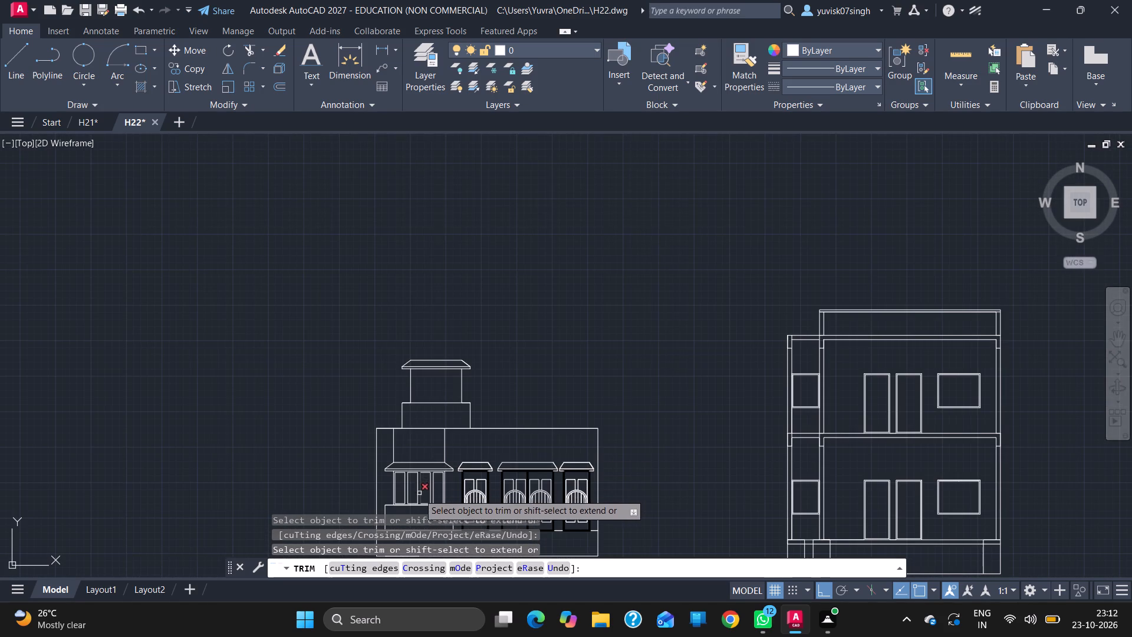
{"action": "scroll", "coordinate": [412, 489], "scroll_direction": "up", "scroll_amount": 5, "text": "ctrl"}
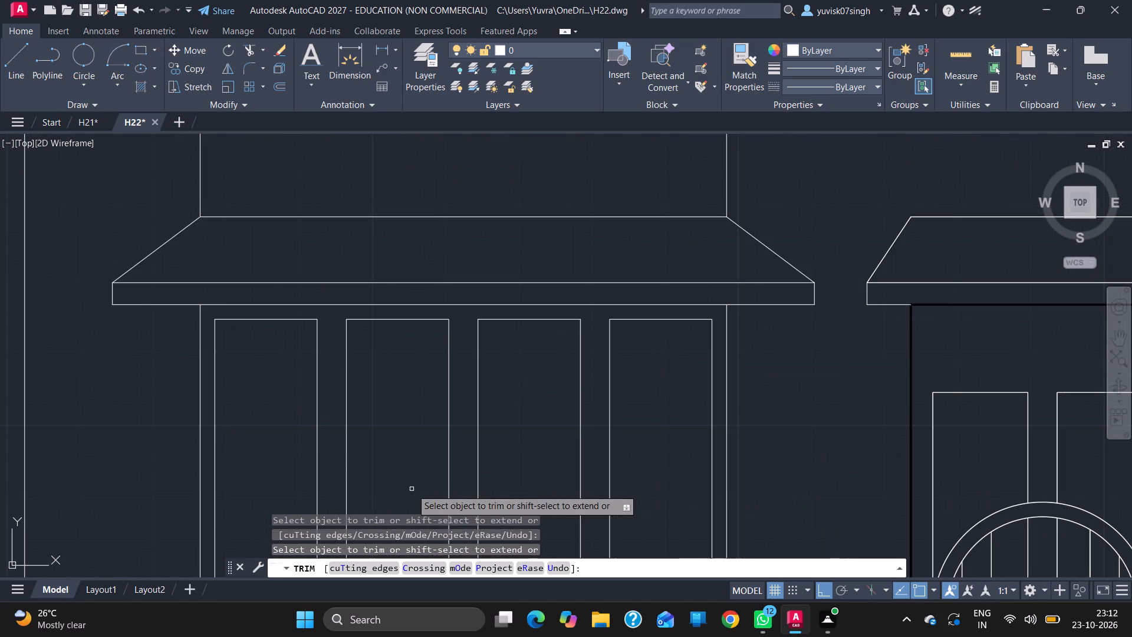
{"action": "key", "text": "Escape"}
Measure the ground-floor window's frame margins at the first pane's top-left corner and the gap between the first two panes.
{"action": "left_click", "coordinate": [24, 41]}
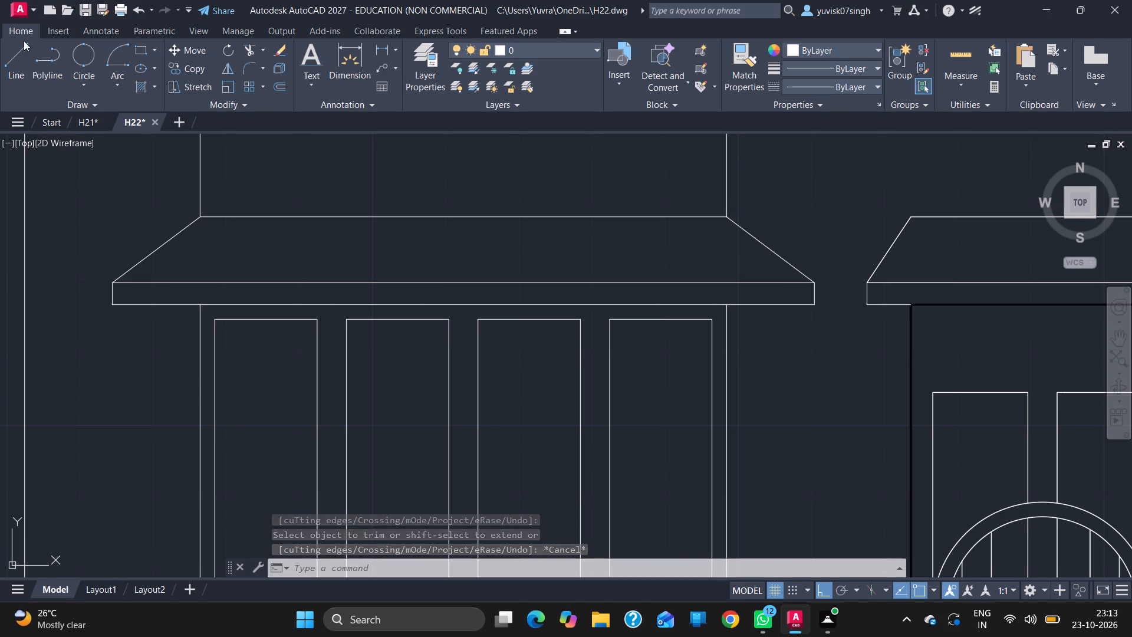
{"action": "left_click", "coordinate": [16, 75]}
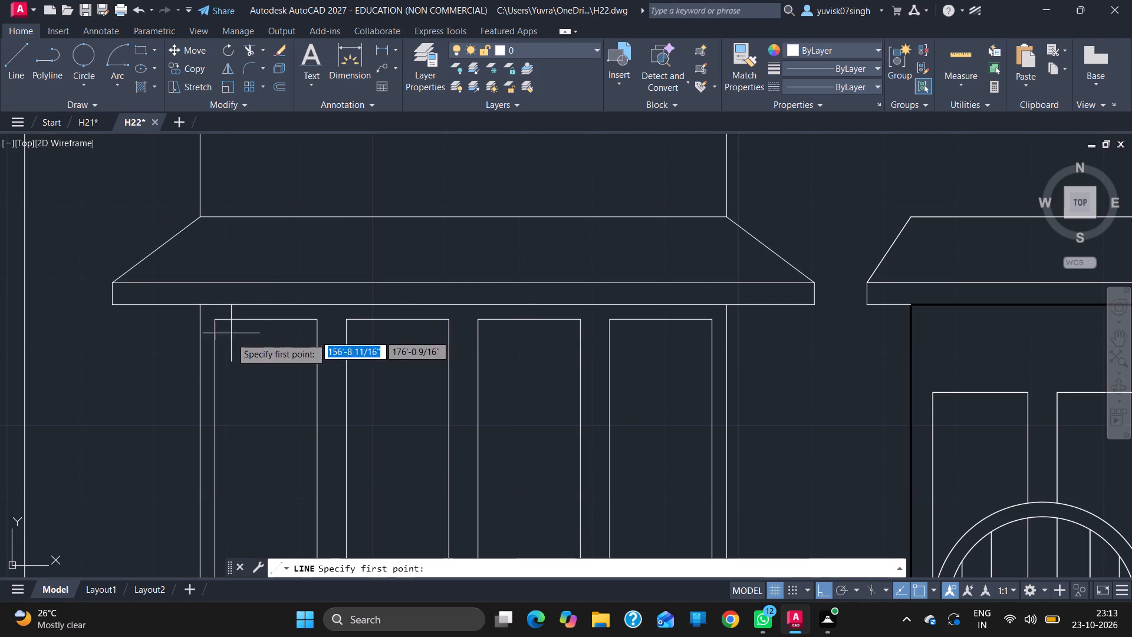
{"action": "left_click_drag", "start_coordinate": [215, 323], "coordinate": [205, 322]}
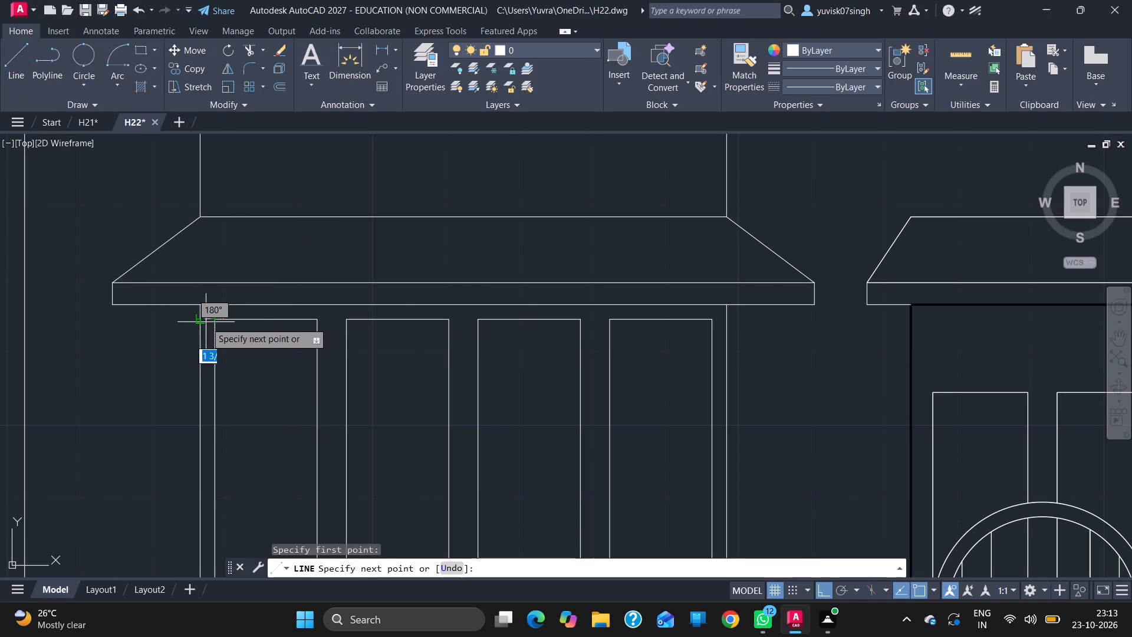
{"action": "left_click_drag", "start_coordinate": [205, 322], "coordinate": [216, 307]}
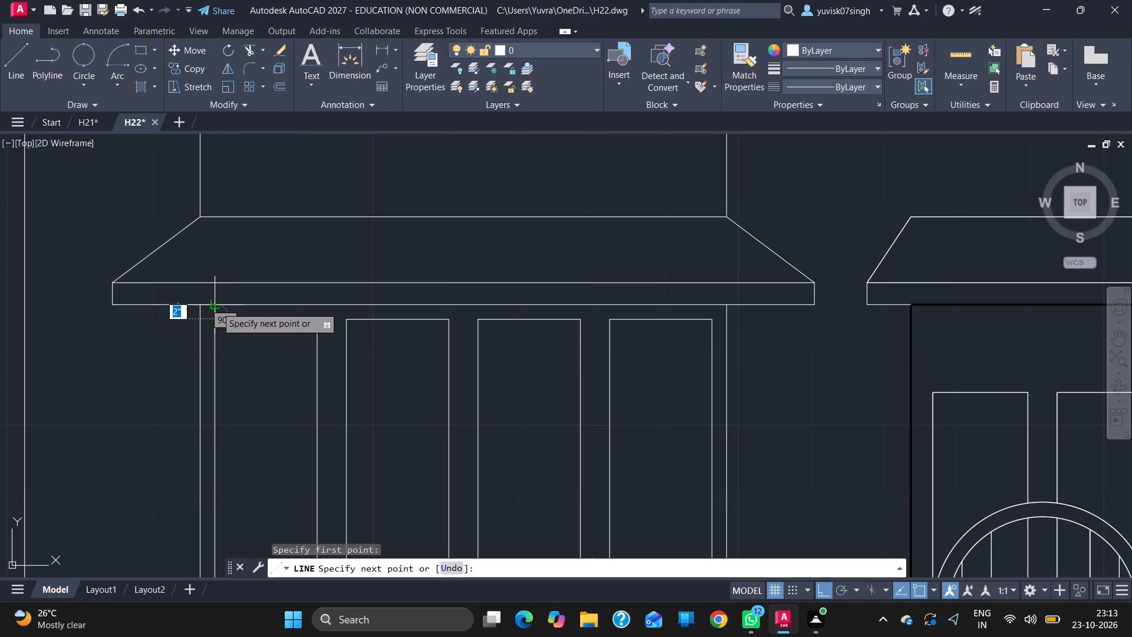
{"action": "left_click_drag", "start_coordinate": [216, 307], "coordinate": [218, 353]}
{"action": "key", "text": "Escape"}
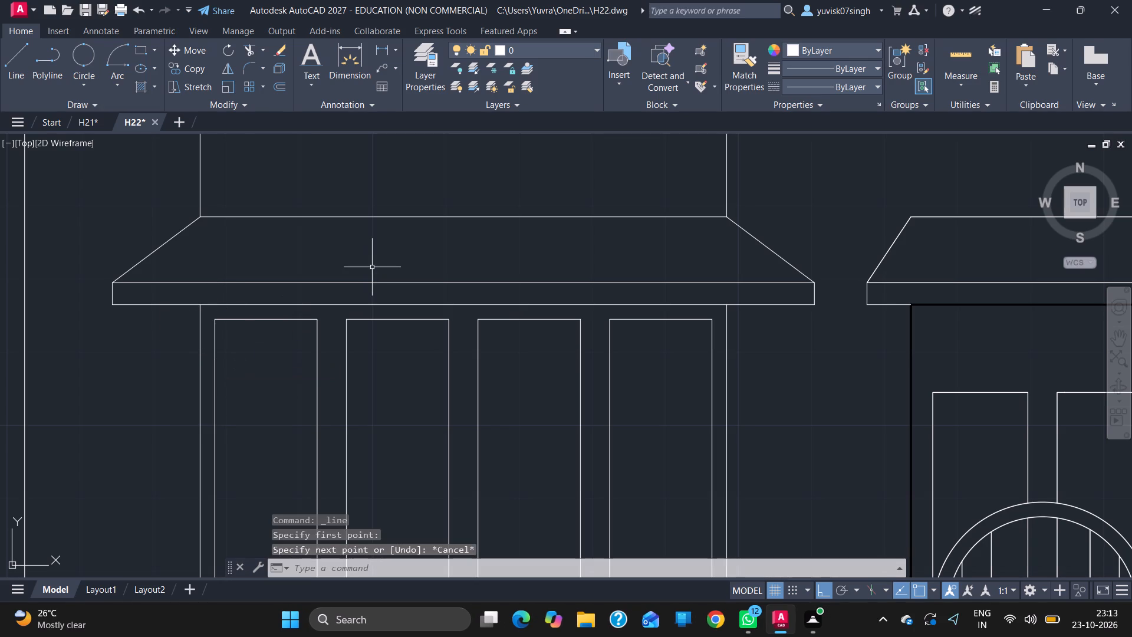
{"action": "left_click", "coordinate": [15, 77]}
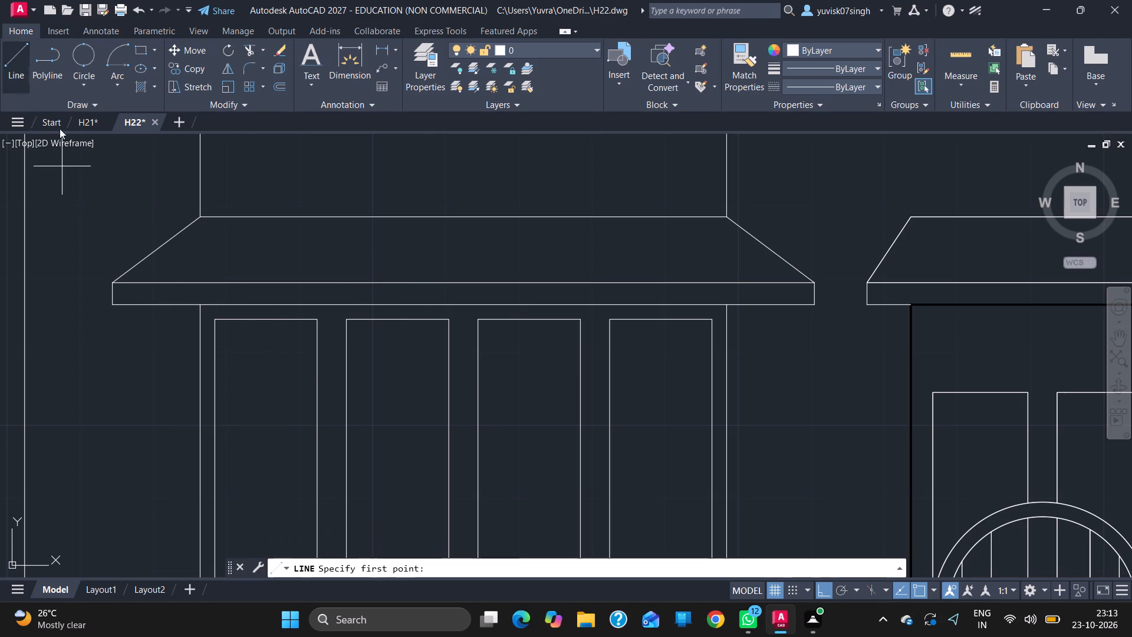
{"action": "left_click_drag", "start_coordinate": [317, 321], "coordinate": [346, 321]}
{"action": "key", "text": "Escape"}
Draw a horizontal line along the base of the upper box between its two vertical sides.
{"action": "scroll", "coordinate": [363, 287], "scroll_direction": "down", "scroll_amount": 2, "text": "ctrl"}
{"action": "scroll", "coordinate": [373, 412], "scroll_direction": "down", "scroll_amount": 2, "text": "ctrl"}
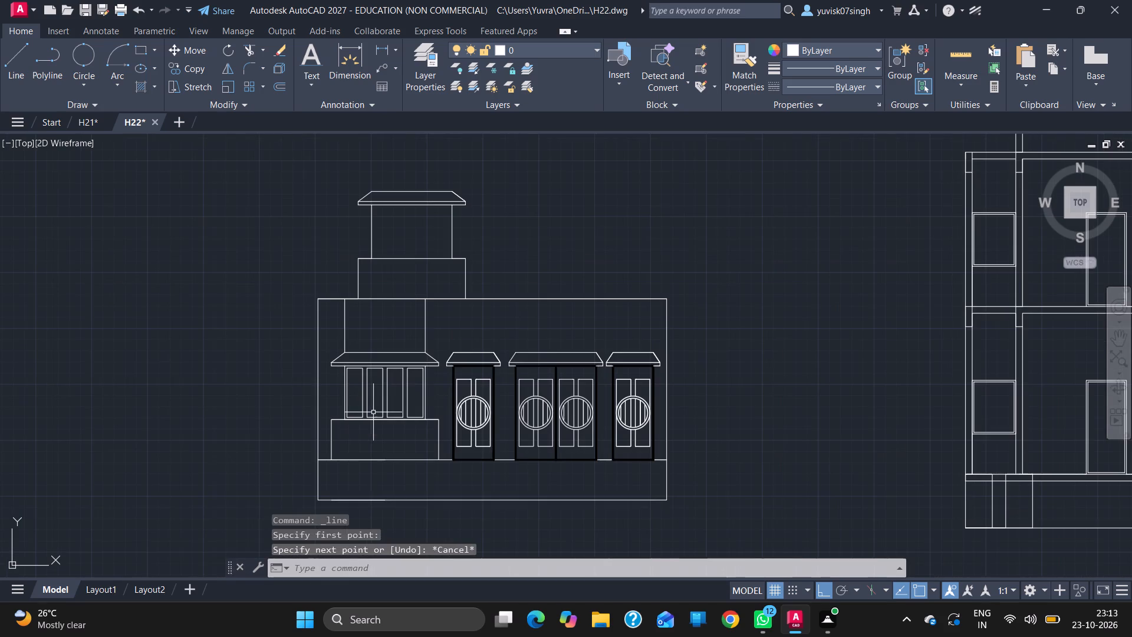
{"action": "scroll", "coordinate": [399, 224], "scroll_direction": "up", "scroll_amount": 1, "text": "ctrl"}
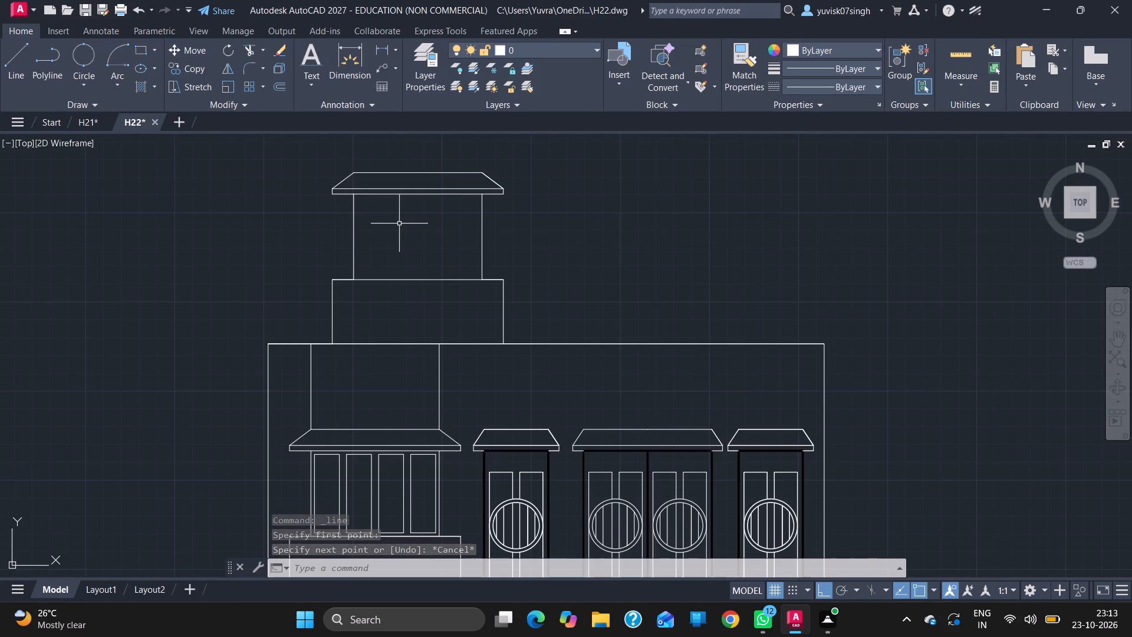
{"action": "left_click", "coordinate": [7, 93]}
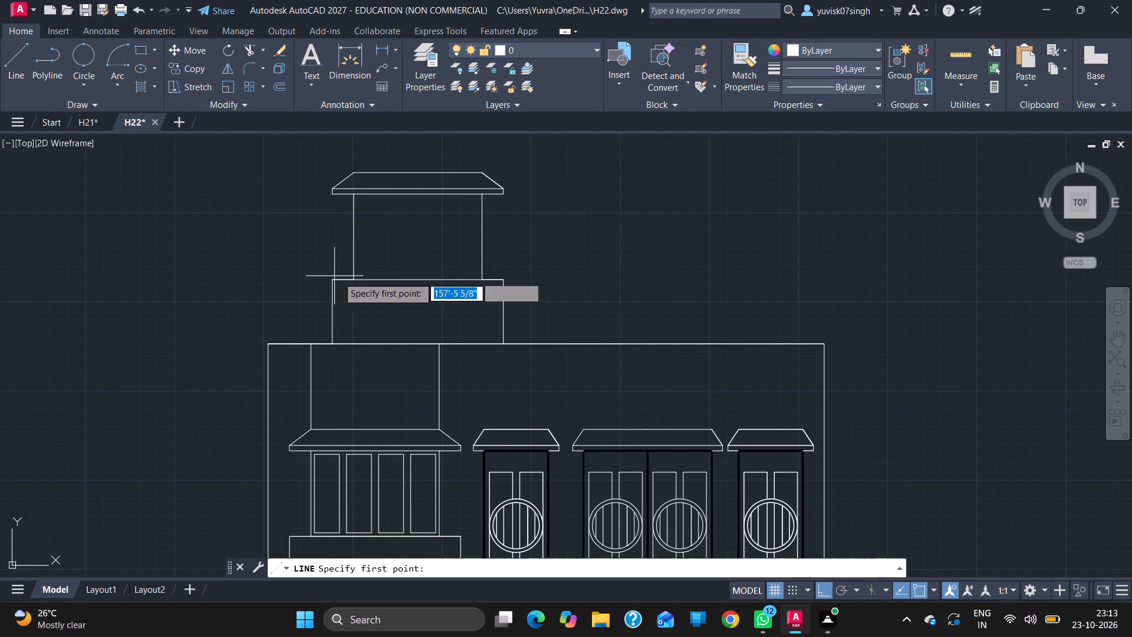
{"action": "left_click", "coordinate": [357, 278]}
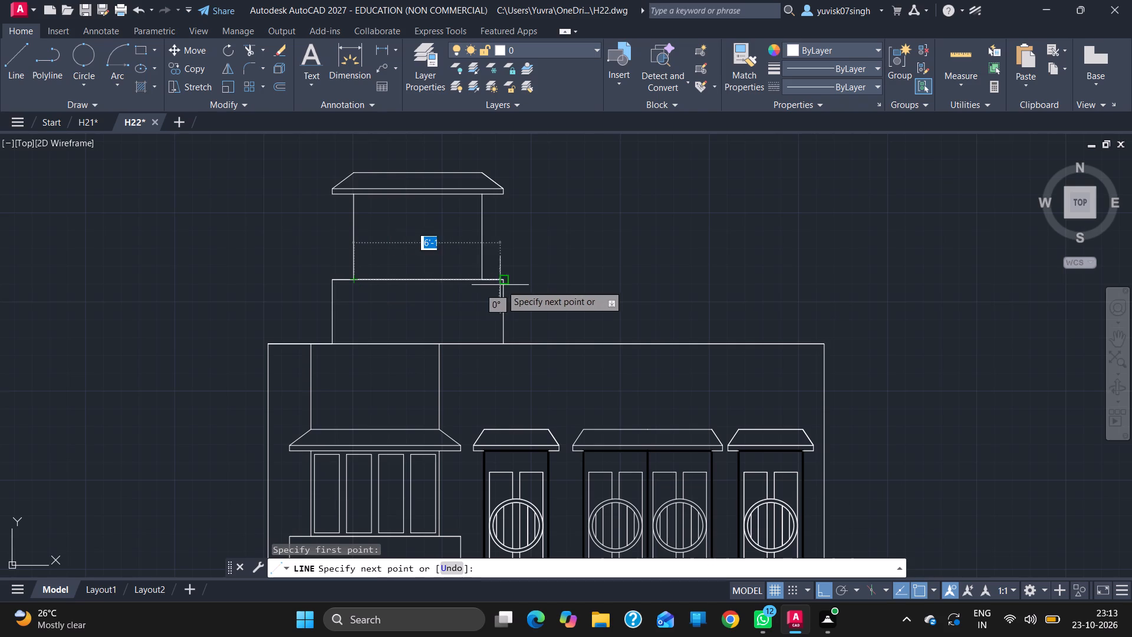
{"action": "left_click", "coordinate": [481, 276]}
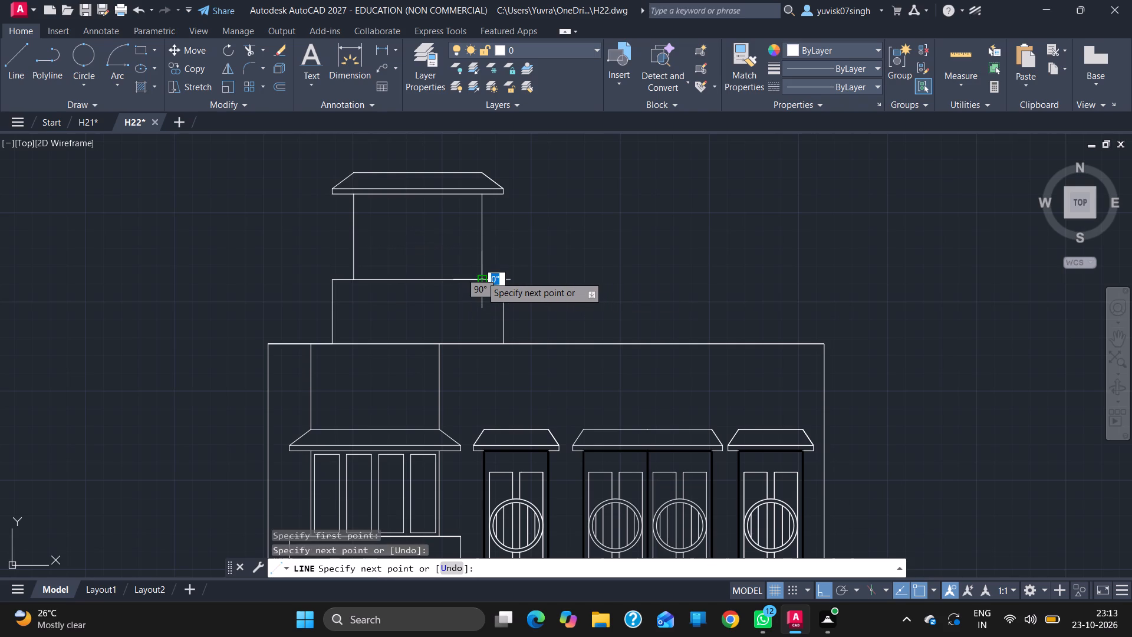
{"action": "key", "text": "Escape"}
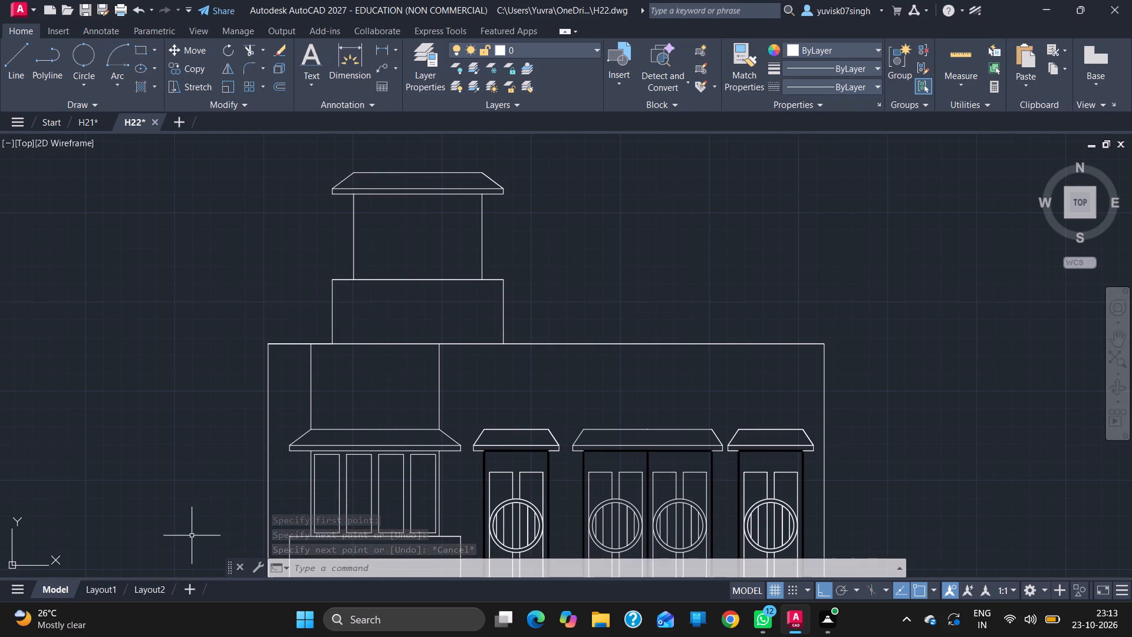
Divide the upper box's base line into 4 equal segments.
{"action": "left_click", "coordinate": [81, 101]}
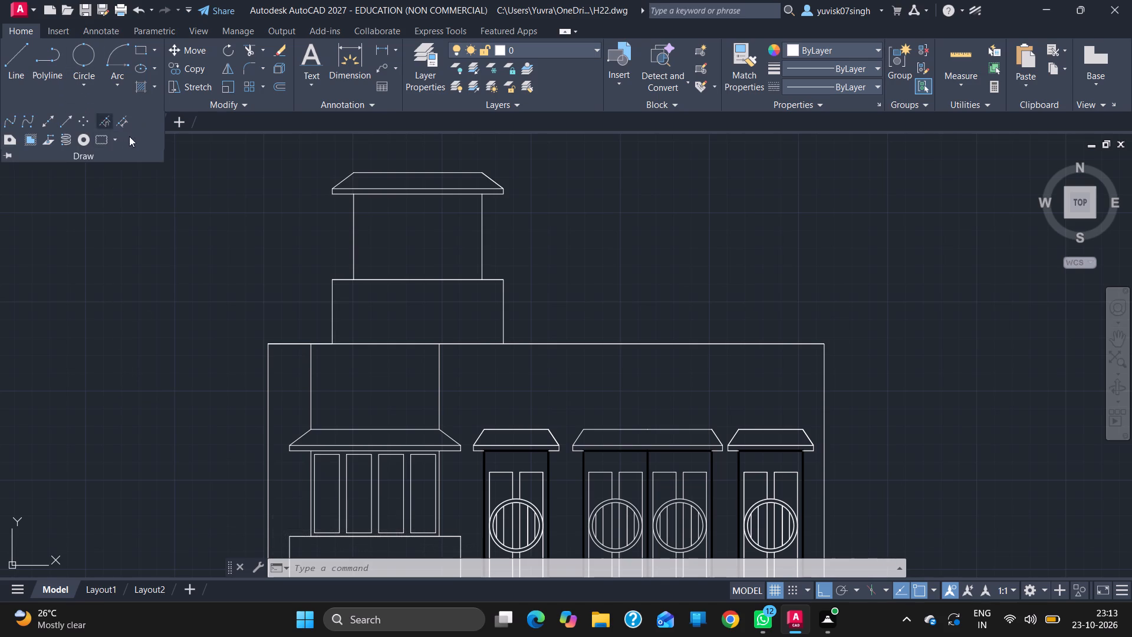
{"action": "left_click", "coordinate": [104, 122]}
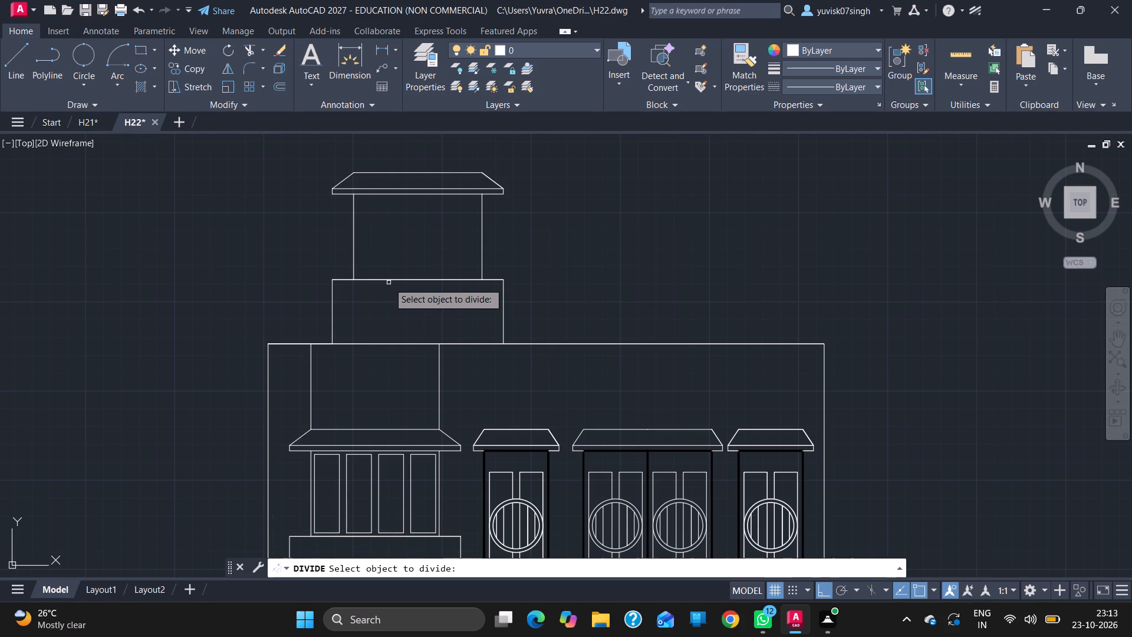
{"action": "left_click", "coordinate": [396, 280]}
{"action": "key", "text": "4"}
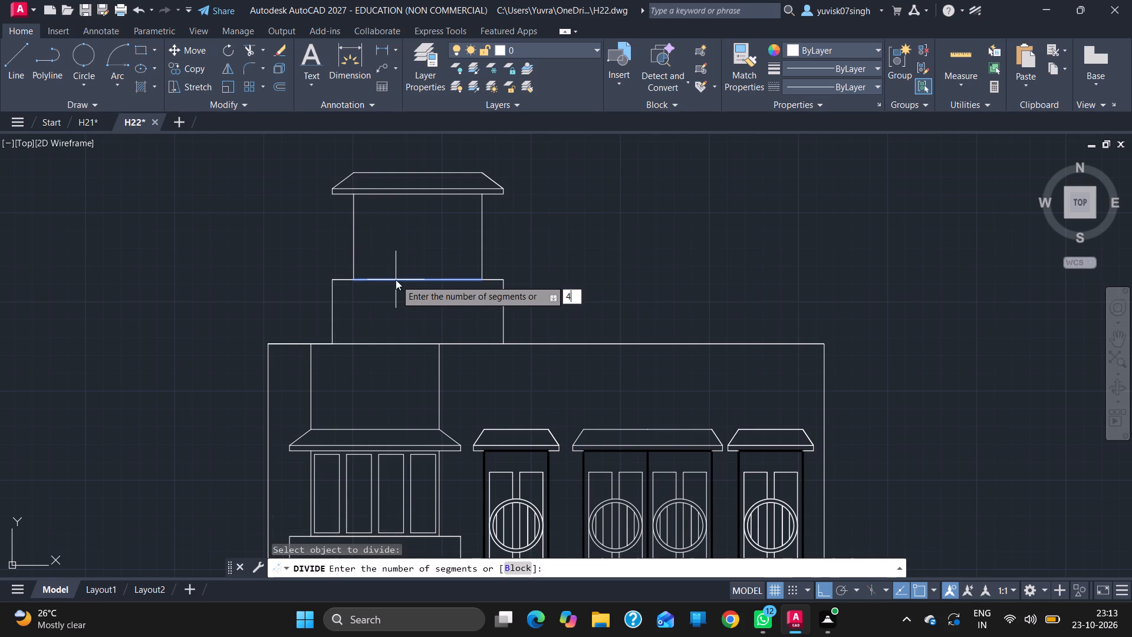
{"action": "key", "text": "Return"}
Draw three vertical lines from the base line's division points up to the underside of the slab.
{"action": "left_click", "coordinate": [18, 64]}
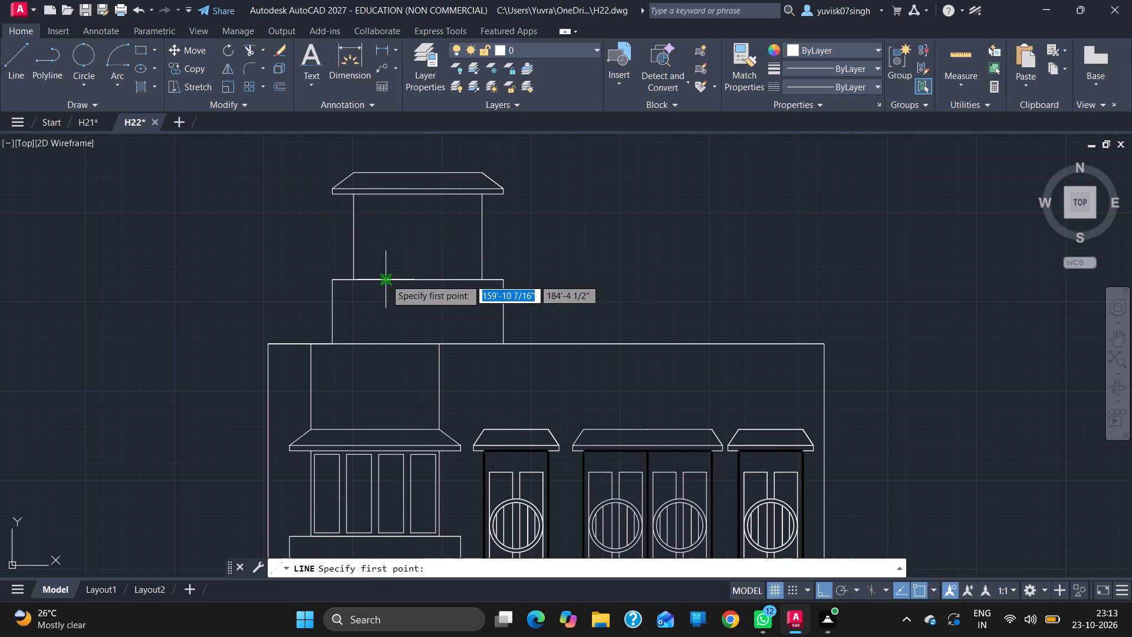
{"action": "left_click_drag", "start_coordinate": [386, 279], "coordinate": [383, 193]}
{"action": "left_click", "coordinate": [383, 193]}
{"action": "key", "text": "Escape"}
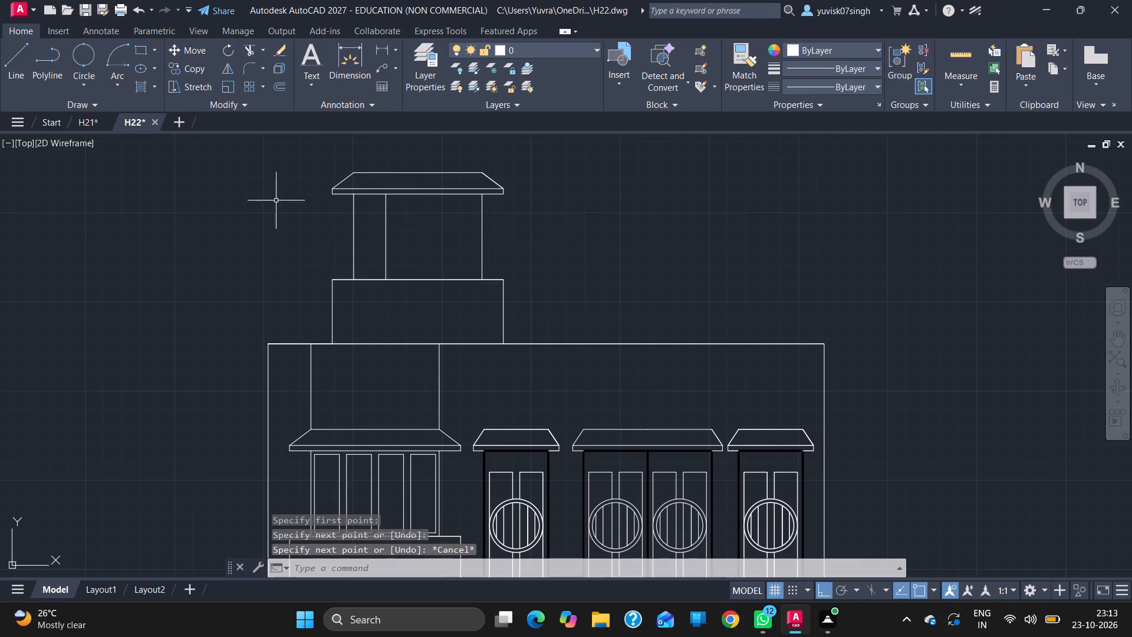
{"action": "left_click", "coordinate": [21, 82]}
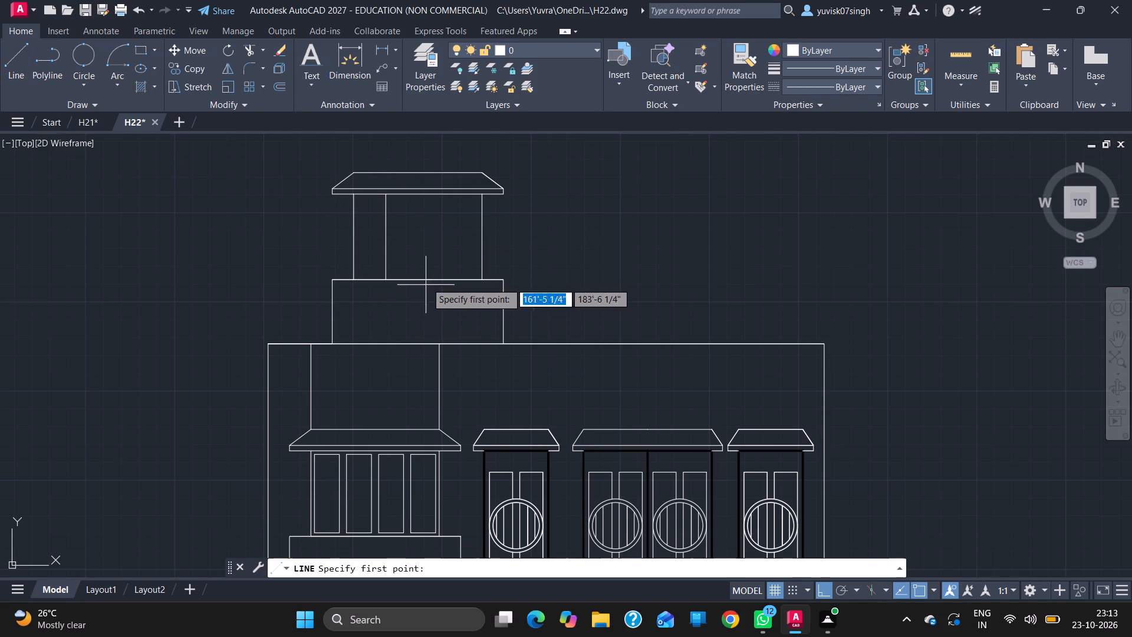
{"action": "left_click_drag", "start_coordinate": [420, 280], "coordinate": [422, 201]}
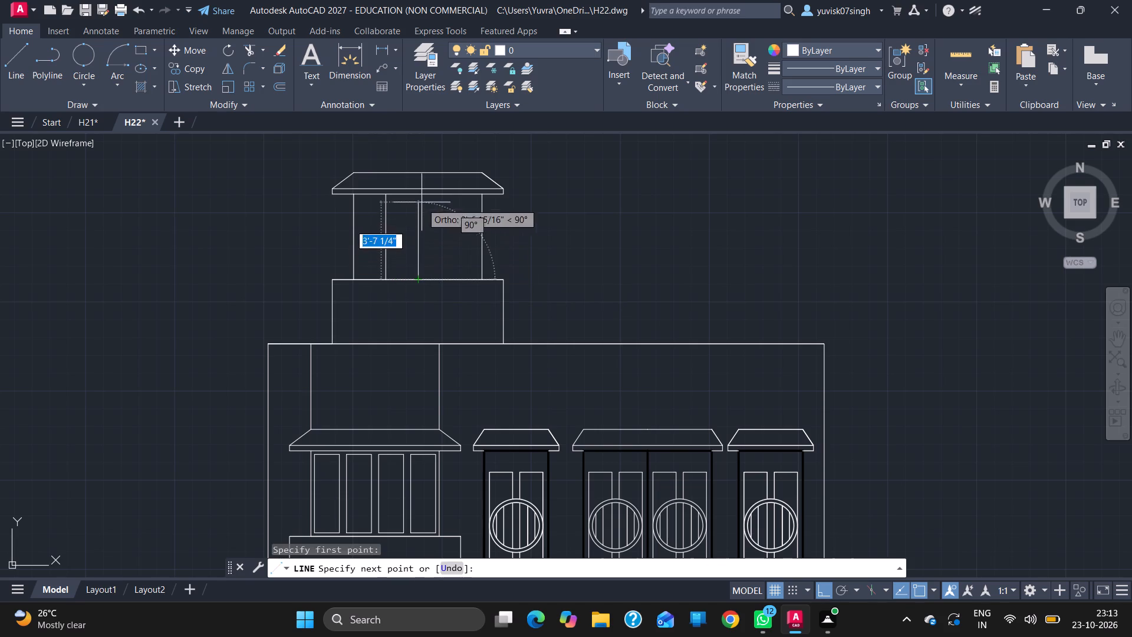
{"action": "left_click_drag", "start_coordinate": [422, 201], "coordinate": [417, 194]}
{"action": "left_click", "coordinate": [417, 194]}
{"action": "key", "text": "Escape"}
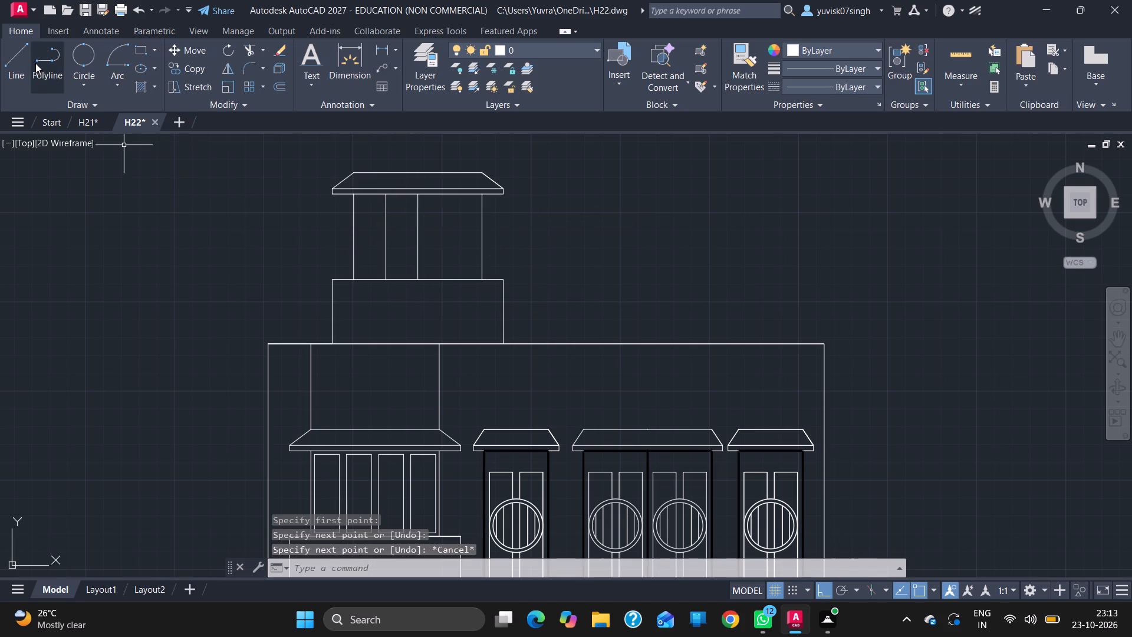
{"action": "left_click", "coordinate": [21, 64]}
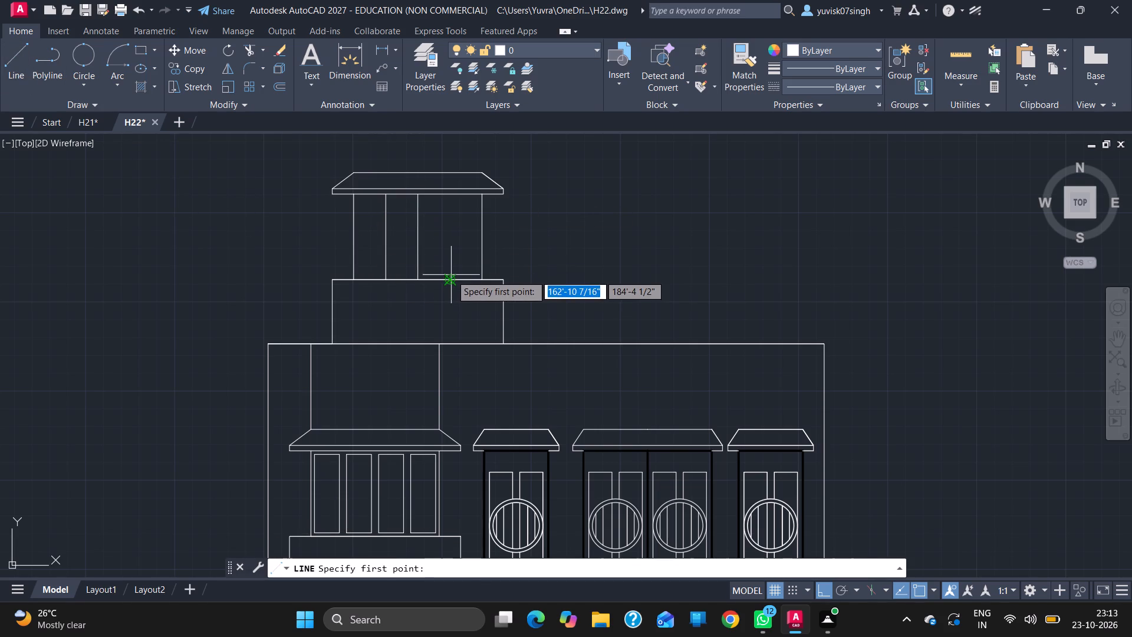
{"action": "left_click_drag", "start_coordinate": [452, 278], "coordinate": [453, 199]}
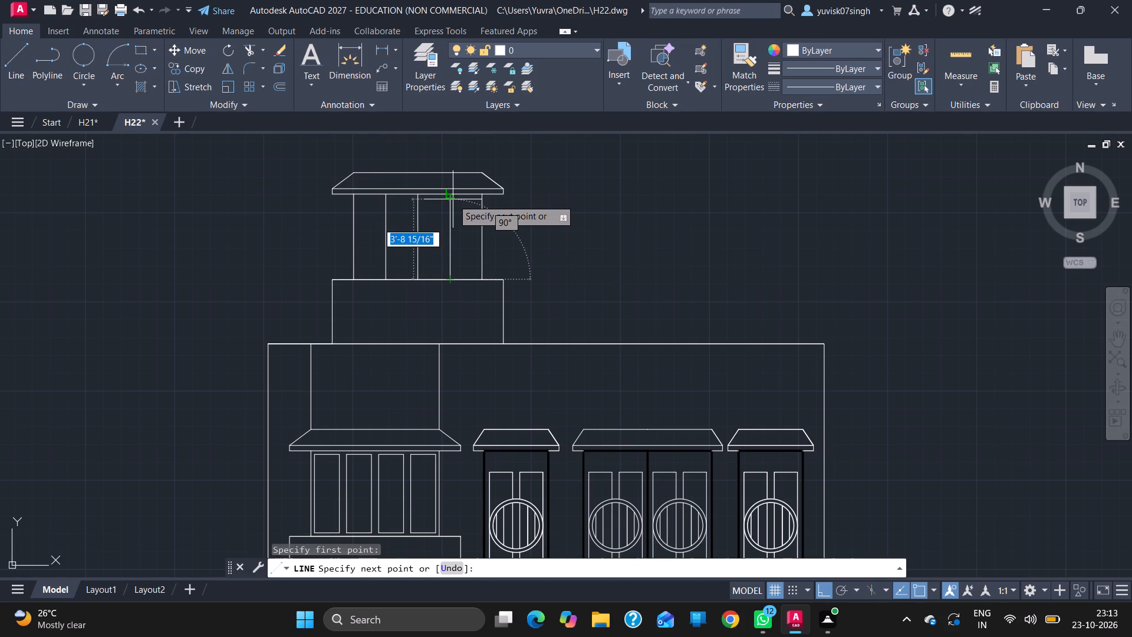
{"action": "left_click_drag", "start_coordinate": [453, 199], "coordinate": [452, 197]}
{"action": "left_click", "coordinate": [452, 197]}
{"action": "key", "text": "Escape"}
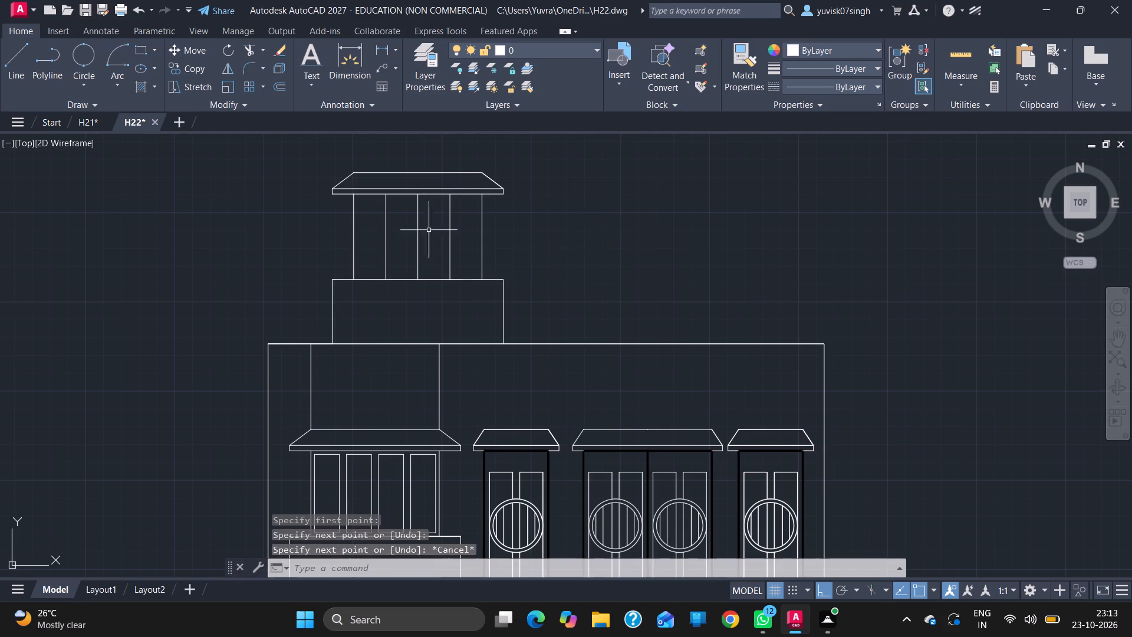
Offset the upper box's left side inward by 2" and the first divider by 2" to both sides.
{"action": "key", "text": "o"}
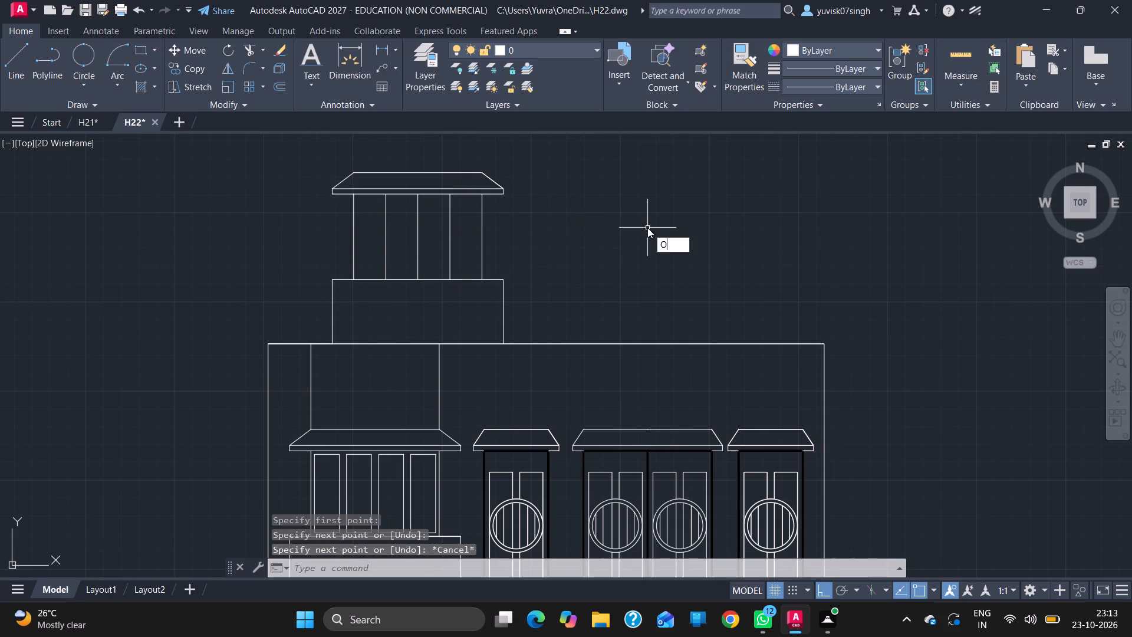
{"action": "key", "text": "Return"}
{"action": "key", "text": "Return"}
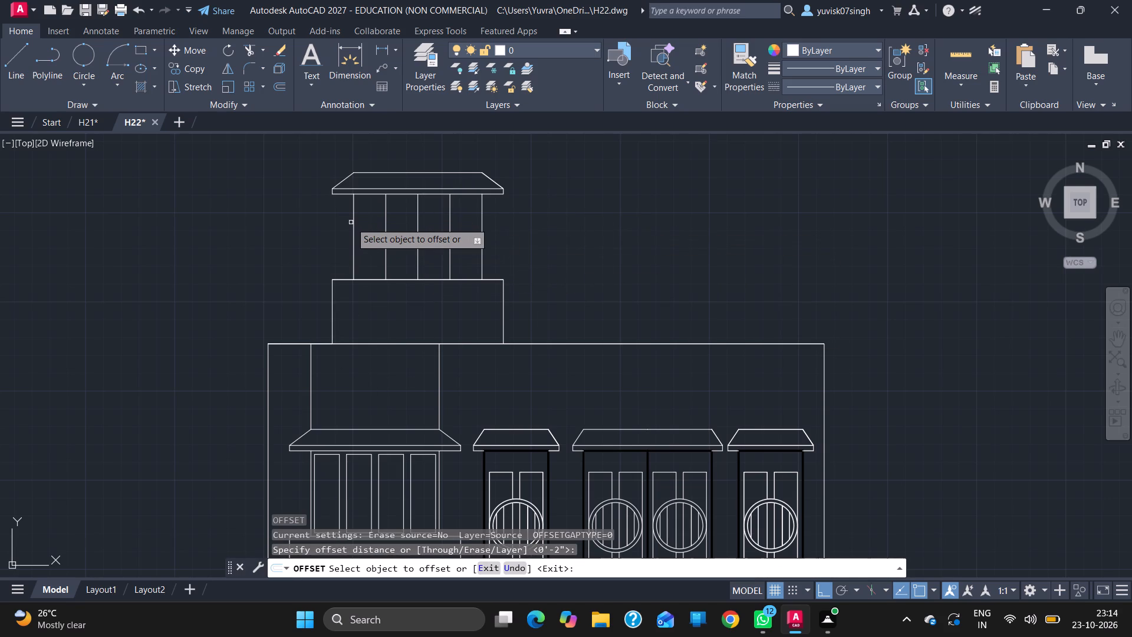
{"action": "left_click_drag", "start_coordinate": [354, 225], "coordinate": [377, 226]}
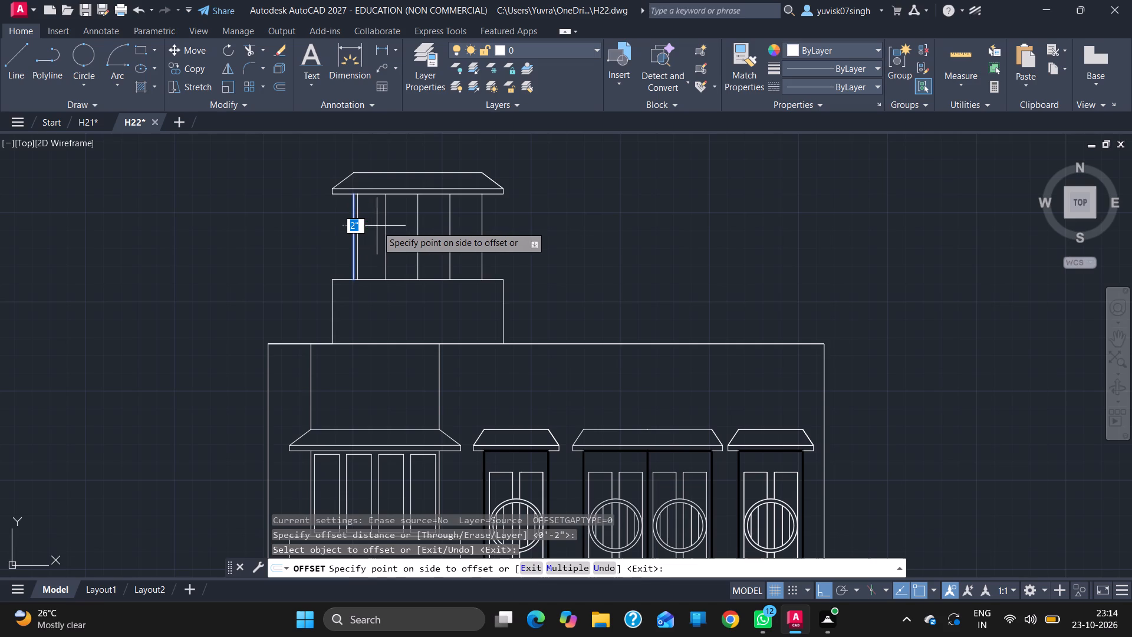
{"action": "left_click_drag", "start_coordinate": [377, 226], "coordinate": [385, 231]}
{"action": "left_click_drag", "start_coordinate": [385, 231], "coordinate": [363, 239]}
{"action": "left_click", "coordinate": [363, 239]}
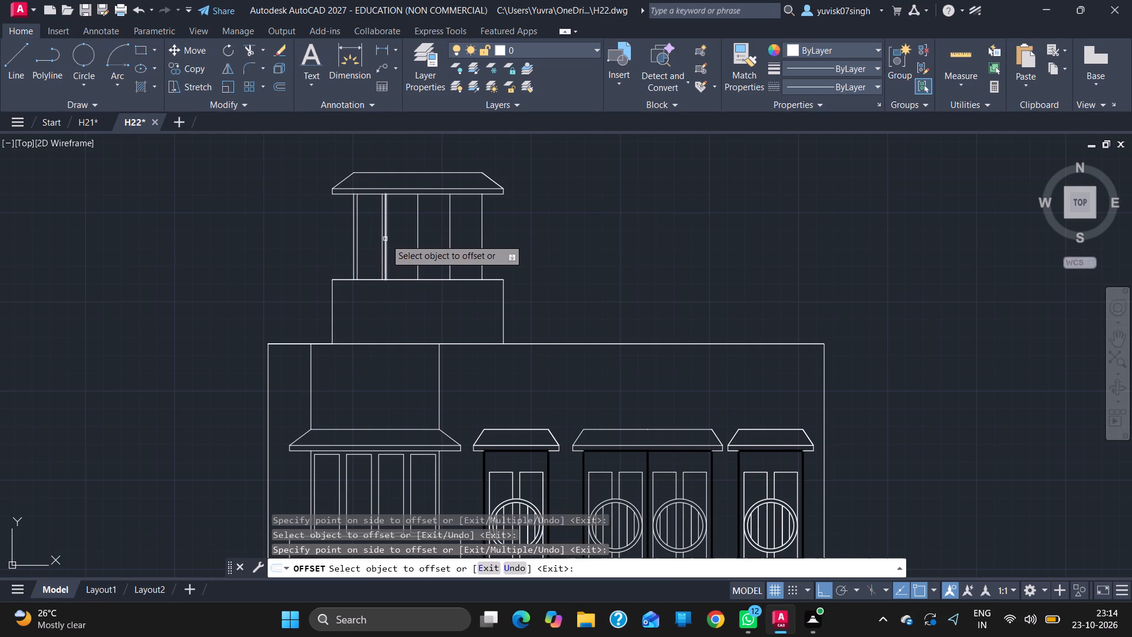
{"action": "left_click_drag", "start_coordinate": [386, 239], "coordinate": [412, 241]}
{"action": "left_click_drag", "start_coordinate": [412, 241], "coordinate": [416, 243]}
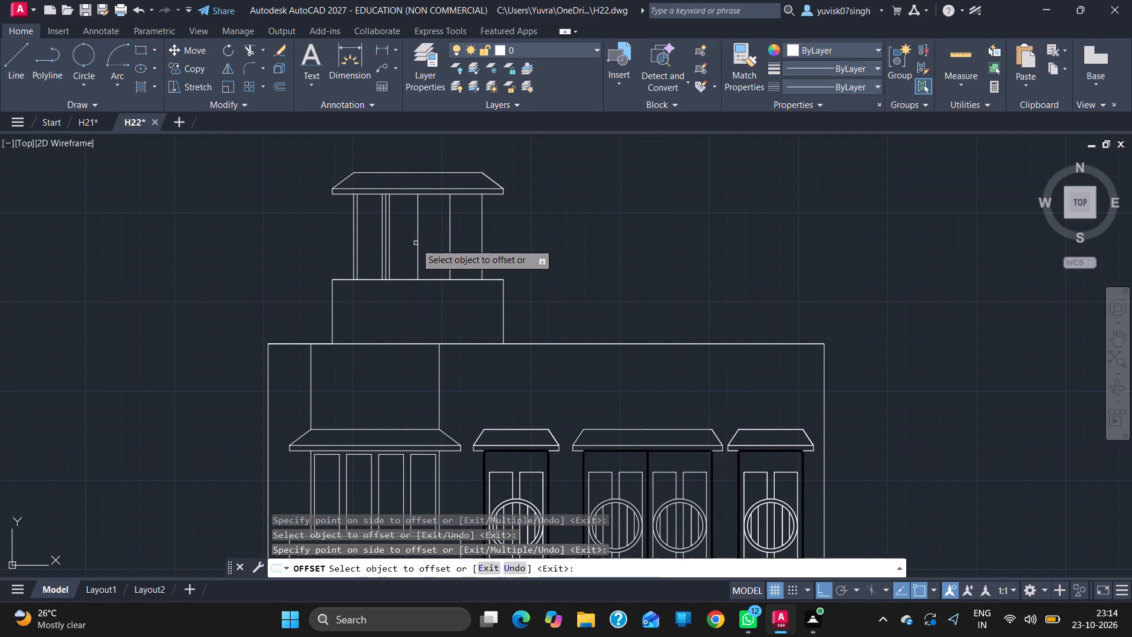
Offset the second and third dividers by 2" to both sides and the box's right side inward by 2".
{"action": "left_click_drag", "start_coordinate": [416, 243], "coordinate": [418, 243]}
{"action": "left_click_drag", "start_coordinate": [418, 243], "coordinate": [400, 245]}
{"action": "left_click_drag", "start_coordinate": [400, 245], "coordinate": [416, 246]}
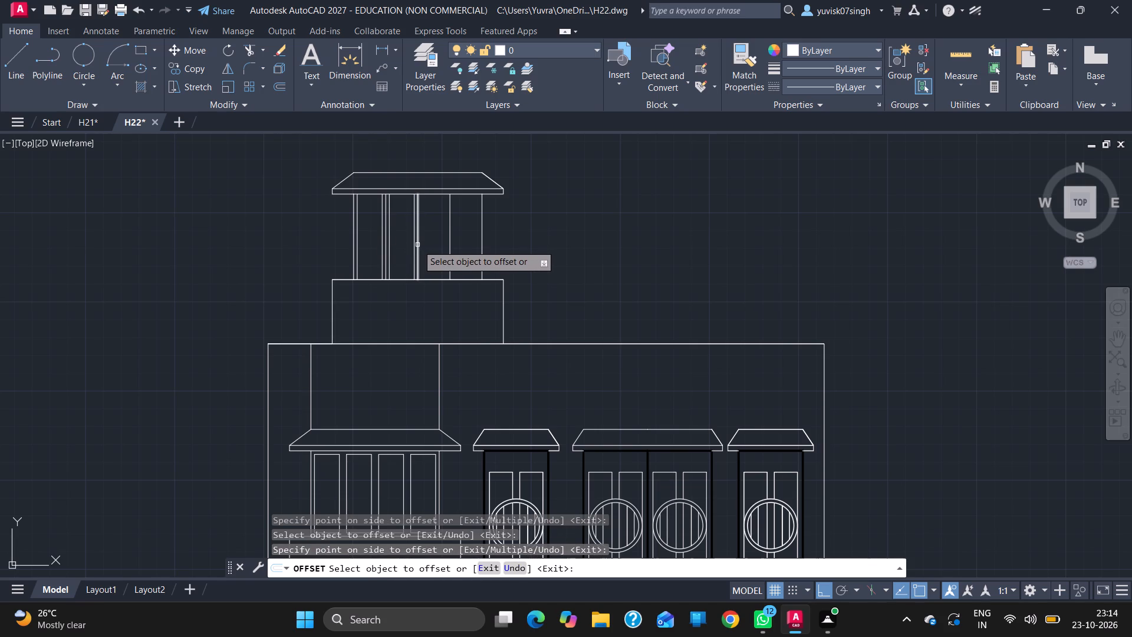
{"action": "left_click_drag", "start_coordinate": [417, 245], "coordinate": [433, 245]}
{"action": "left_click_drag", "start_coordinate": [433, 245], "coordinate": [450, 248]}
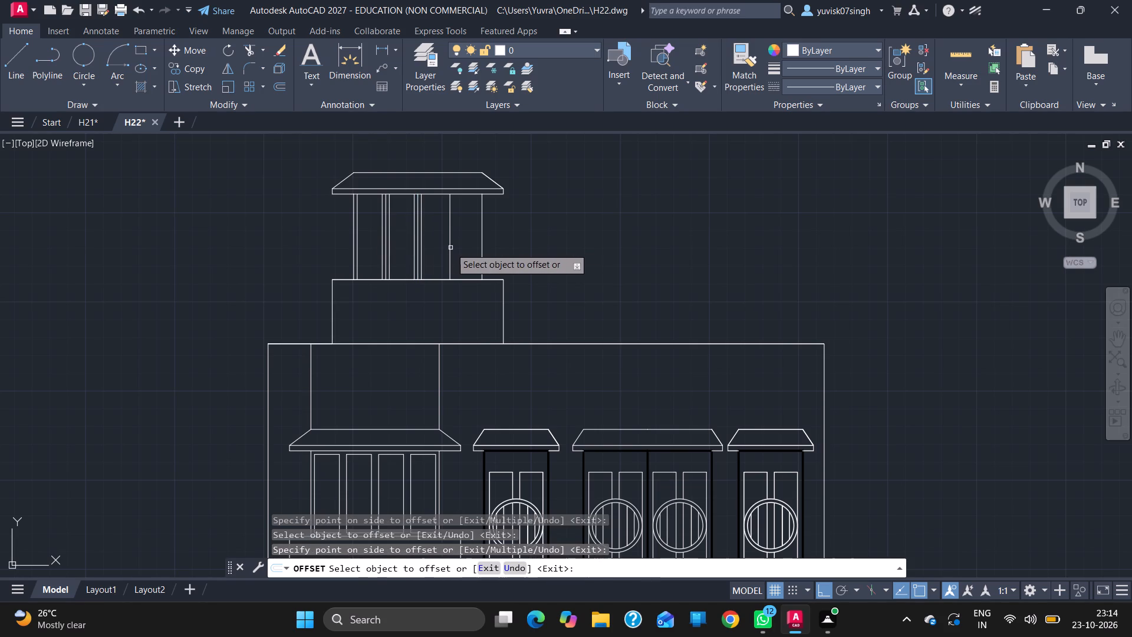
{"action": "left_click_drag", "start_coordinate": [450, 248], "coordinate": [450, 248]}
{"action": "left_click_drag", "start_coordinate": [450, 248], "coordinate": [380, 264]}
{"action": "left_click_drag", "start_coordinate": [380, 264], "coordinate": [452, 256]}
{"action": "left_click_drag", "start_coordinate": [452, 256], "coordinate": [473, 256]}
{"action": "left_click_drag", "start_coordinate": [473, 256], "coordinate": [481, 255]}
{"action": "left_click_drag", "start_coordinate": [481, 255], "coordinate": [466, 255]}
{"action": "left_click_drag", "start_coordinate": [466, 255], "coordinate": [468, 268]}
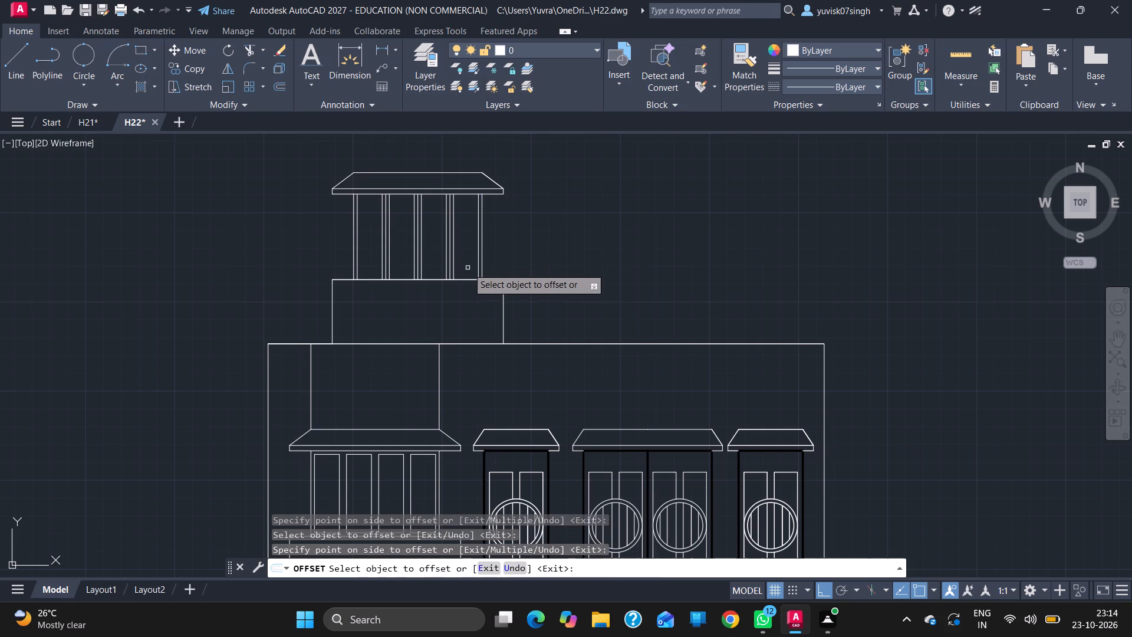
Offset the base line 2" upward and the slab's underside line 2" downward inside the upper box.
{"action": "left_click_drag", "start_coordinate": [468, 268], "coordinate": [463, 280]}
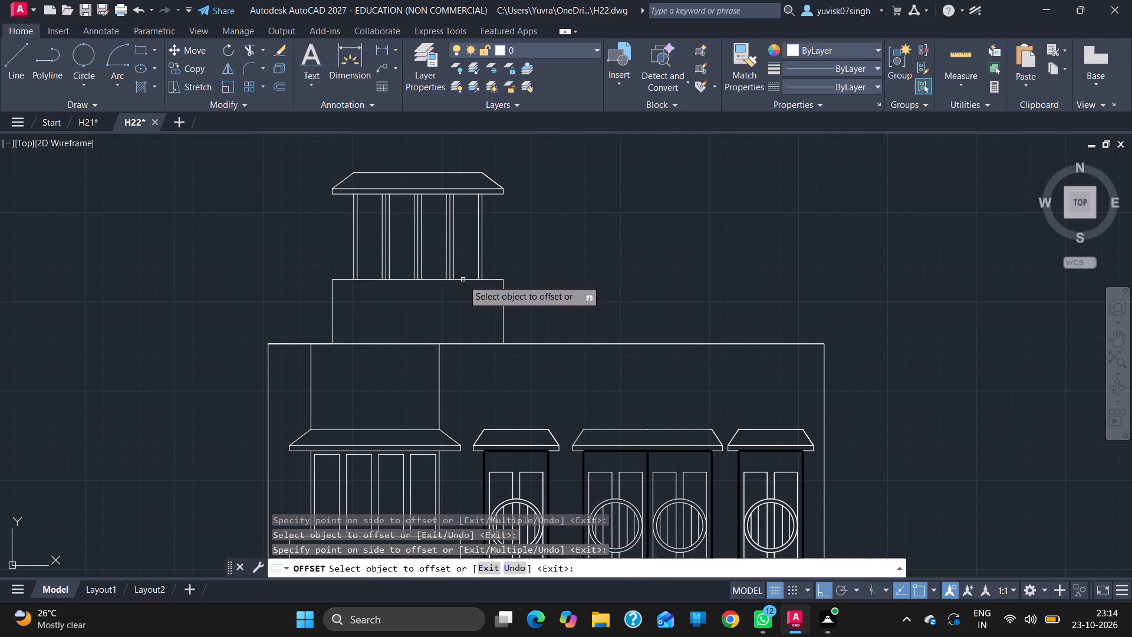
{"action": "left_click", "coordinate": [463, 280]}
{"action": "left_click_drag", "start_coordinate": [463, 255], "coordinate": [467, 195]}
{"action": "left_click_drag", "start_coordinate": [467, 195], "coordinate": [468, 210]}
{"action": "left_click", "coordinate": [468, 210]}
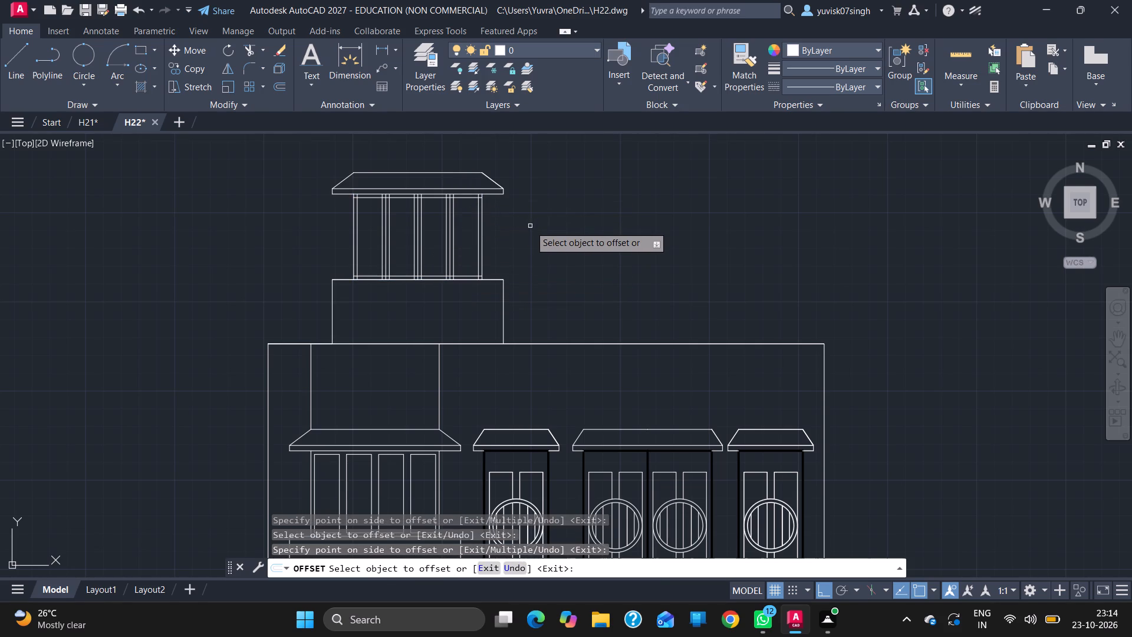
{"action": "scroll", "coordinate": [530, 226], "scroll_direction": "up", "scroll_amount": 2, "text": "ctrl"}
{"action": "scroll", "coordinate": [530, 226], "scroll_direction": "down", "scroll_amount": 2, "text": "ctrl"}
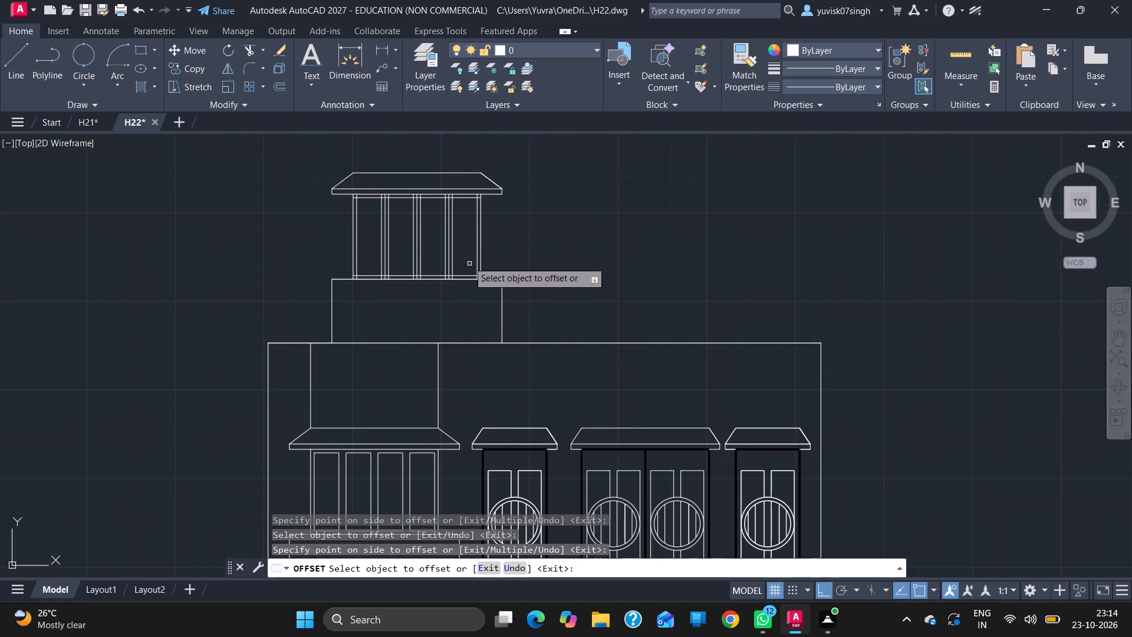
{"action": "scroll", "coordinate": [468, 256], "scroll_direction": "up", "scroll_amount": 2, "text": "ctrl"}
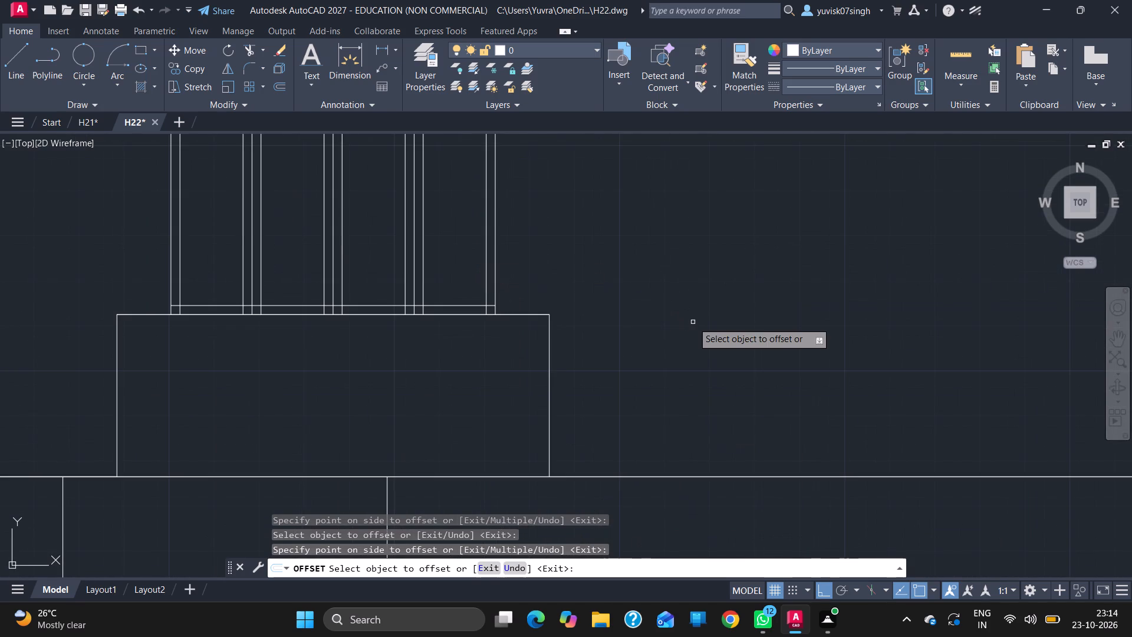
Trim the overlapping frame lines at the upper window's bottom right corner and third divider, removing that divider's centre line.
{"action": "type", "text": "TR"}
{"action": "key", "text": "Escape"}
{"action": "type", "text": "TR"}
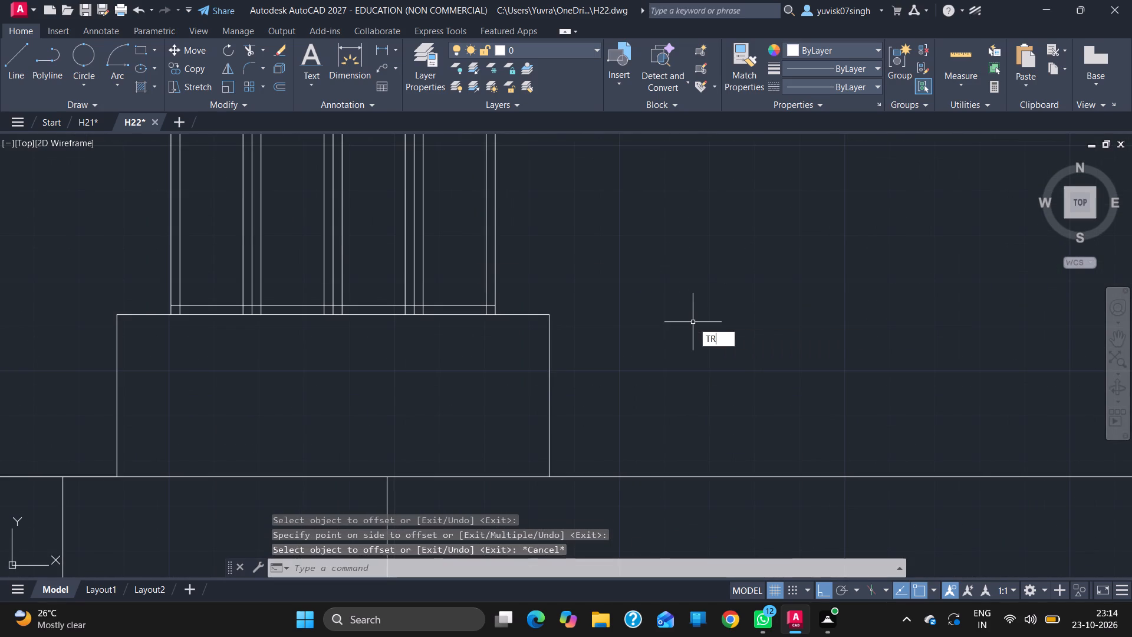
{"action": "key", "text": "Return"}
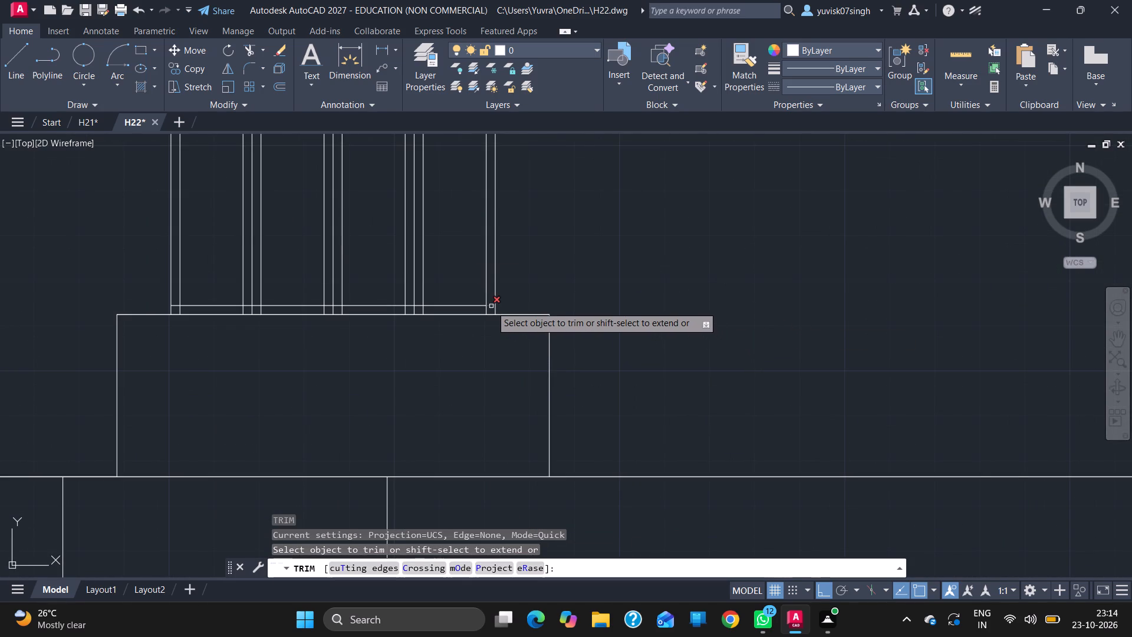
{"action": "left_click", "coordinate": [491, 306]}
{"action": "left_click", "coordinate": [486, 309]}
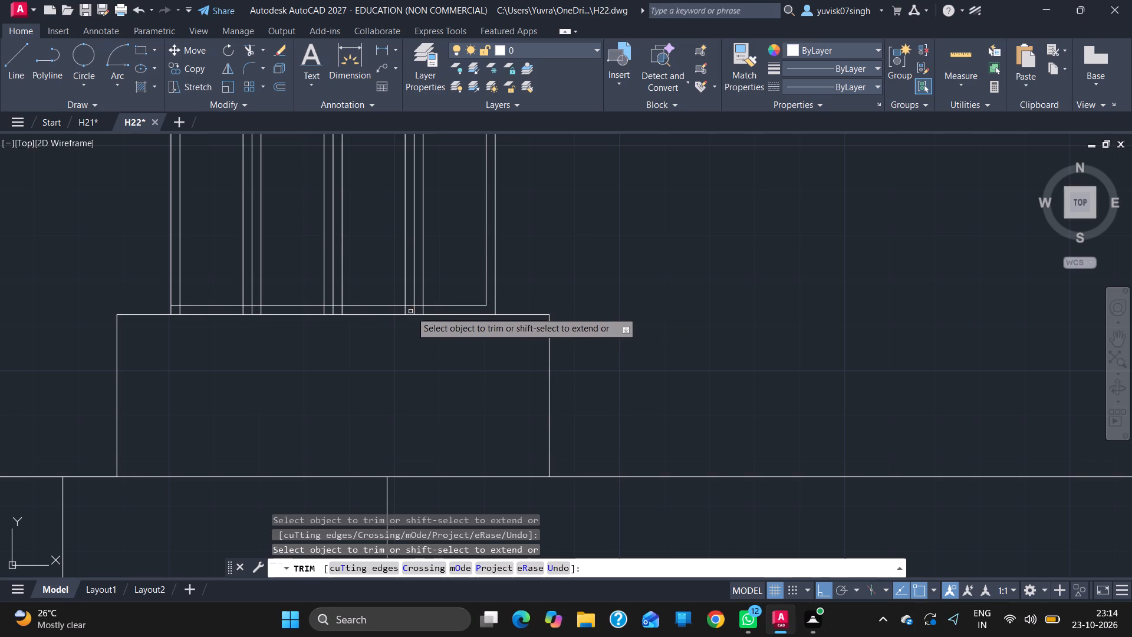
{"action": "left_click", "coordinate": [422, 311]}
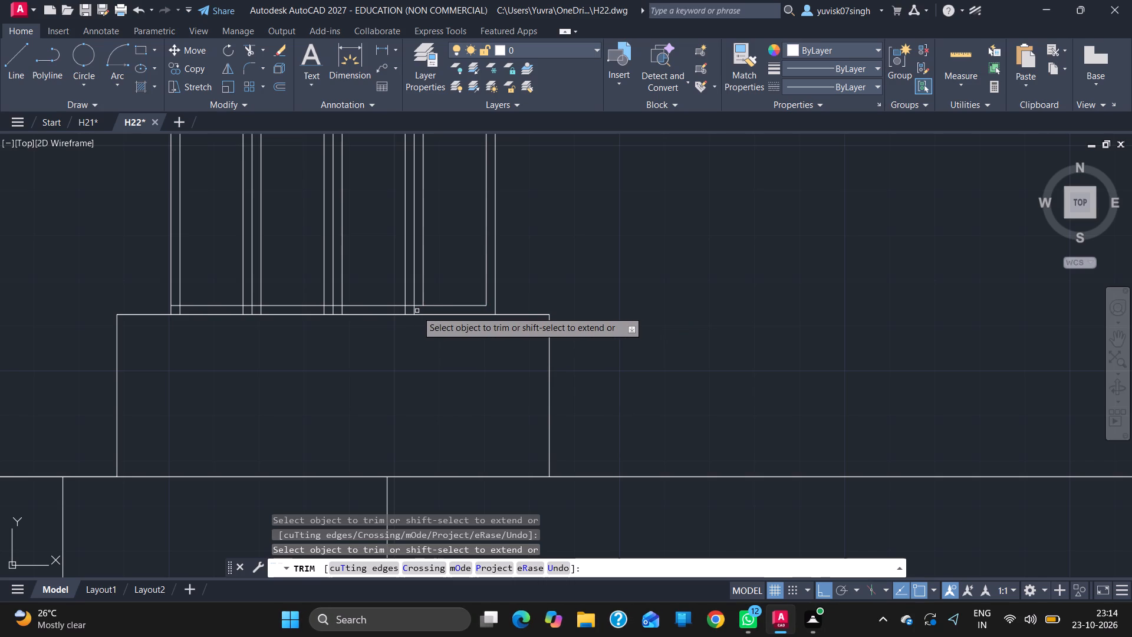
{"action": "double_click", "coordinate": [414, 310]}
{"action": "left_click_drag", "start_coordinate": [414, 310], "coordinate": [414, 304]}
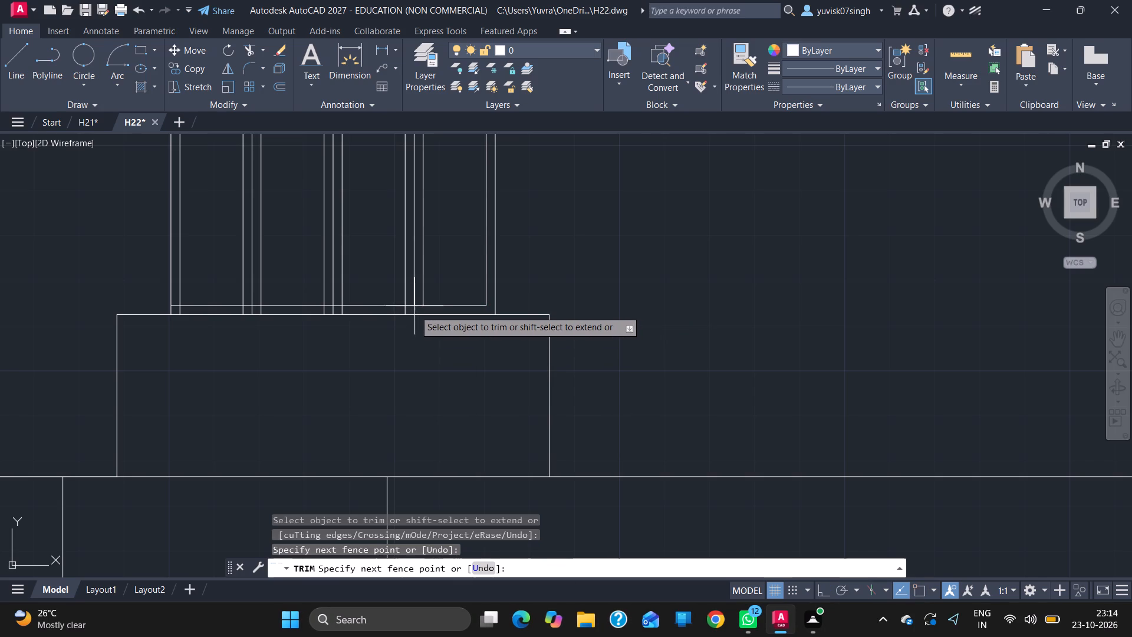
{"action": "left_click_drag", "start_coordinate": [414, 304], "coordinate": [408, 309]}
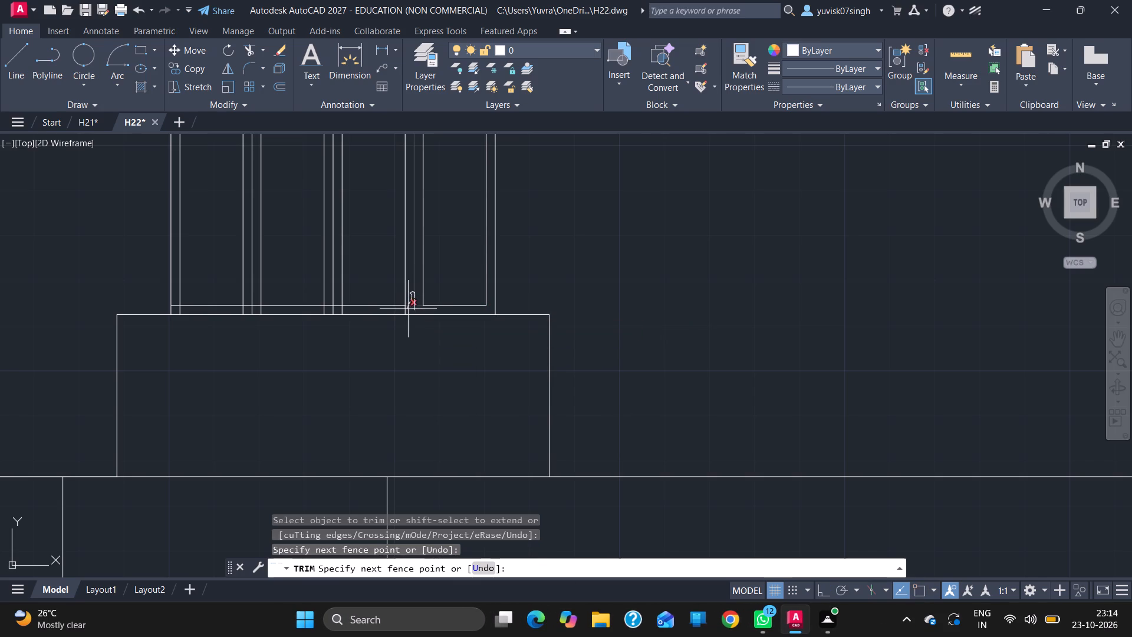
{"action": "left_click_drag", "start_coordinate": [408, 309], "coordinate": [401, 310]}
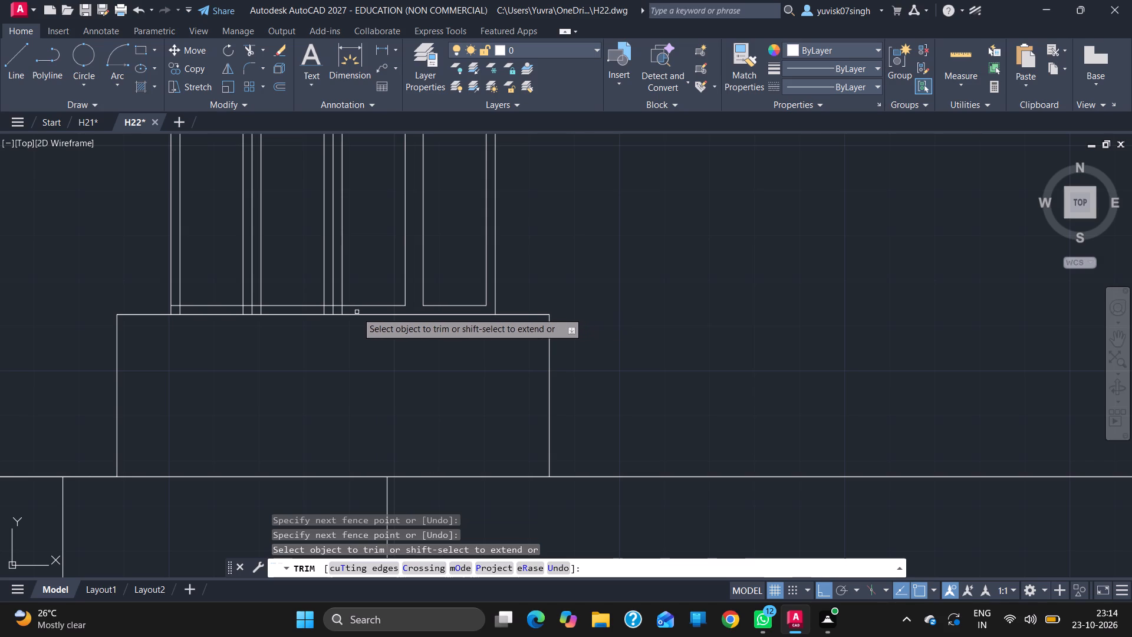
Trim the bottom overlaps at the second and first dividers and bottom left corner, removing both dividers' centre lines.
{"action": "left_click_drag", "start_coordinate": [354, 311], "coordinate": [309, 311]}
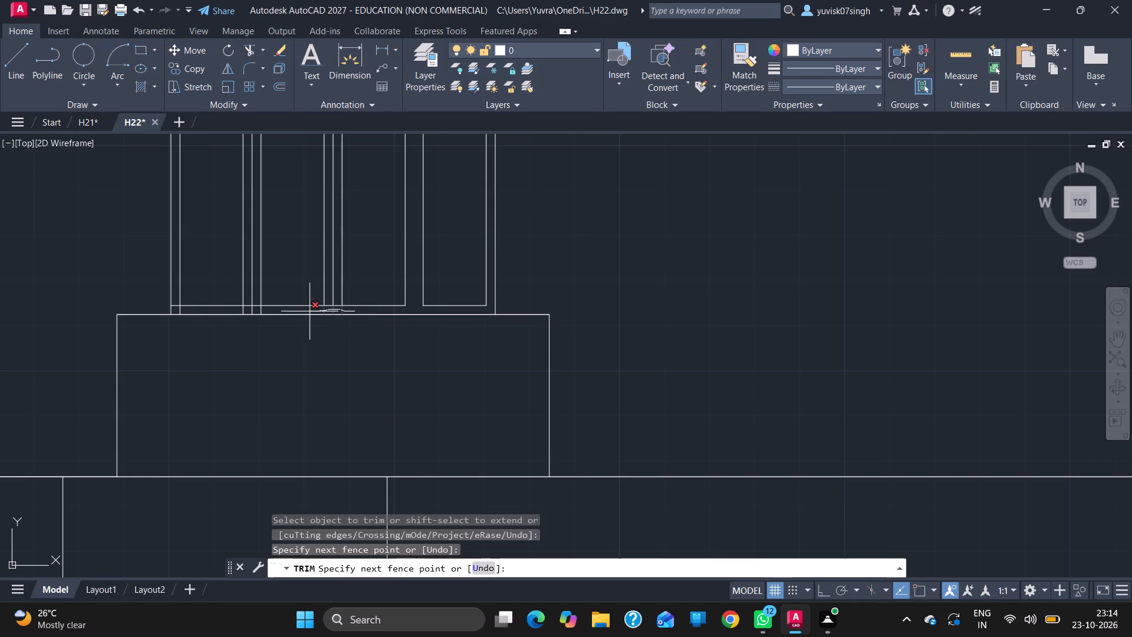
{"action": "left_click_drag", "start_coordinate": [309, 311], "coordinate": [261, 310]}
{"action": "left_click_drag", "start_coordinate": [261, 310], "coordinate": [240, 310]}
{"action": "left_click_drag", "start_coordinate": [240, 310], "coordinate": [237, 311]}
{"action": "left_click_drag", "start_coordinate": [248, 303], "coordinate": [255, 309]}
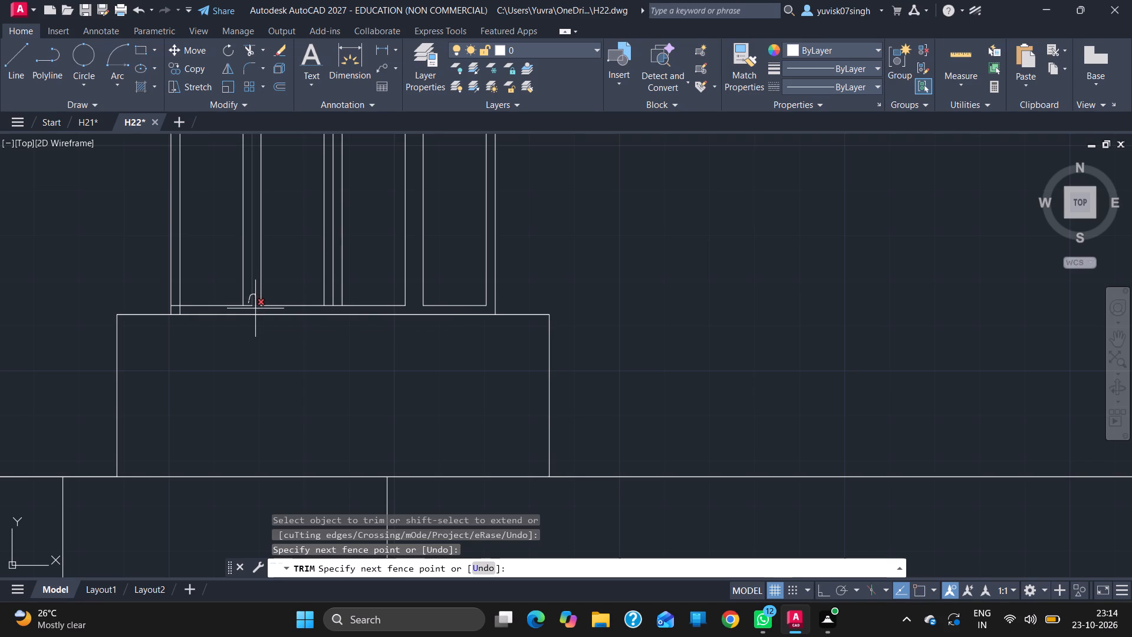
{"action": "left_click_drag", "start_coordinate": [255, 309], "coordinate": [256, 309]}
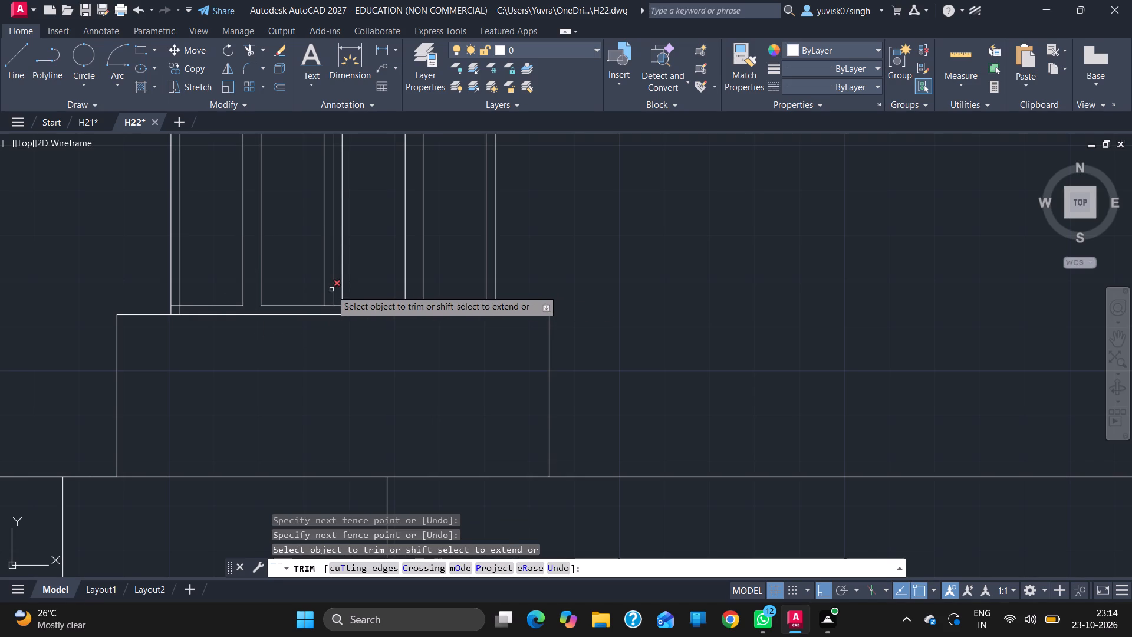
{"action": "left_click_drag", "start_coordinate": [331, 290], "coordinate": [332, 306]}
{"action": "left_click", "coordinate": [332, 306]}
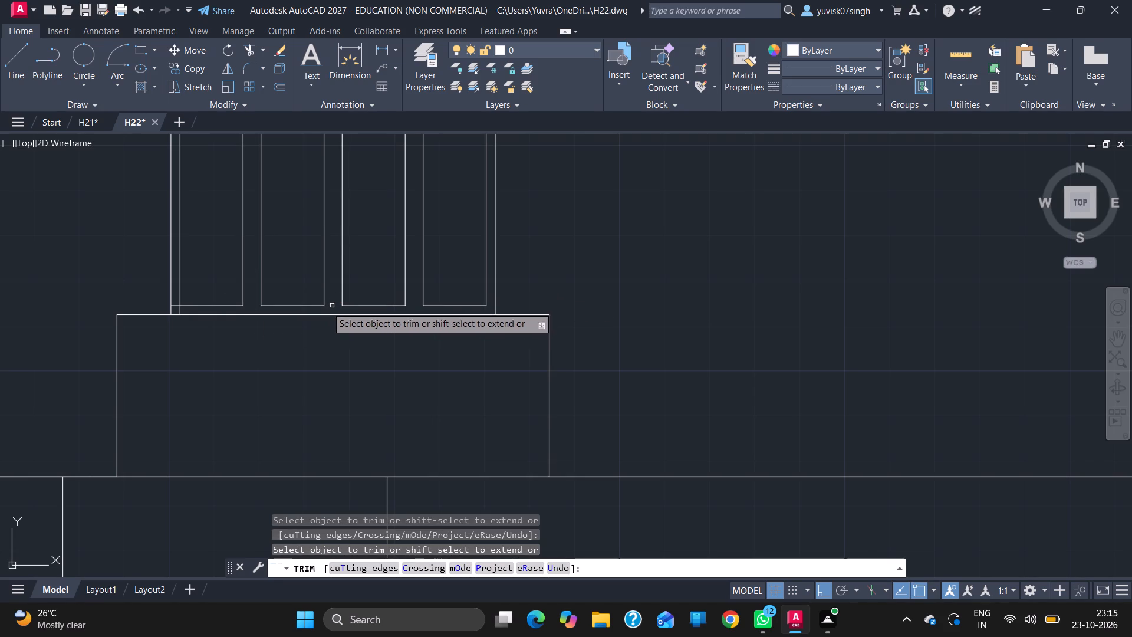
{"action": "left_click", "coordinate": [176, 306]}
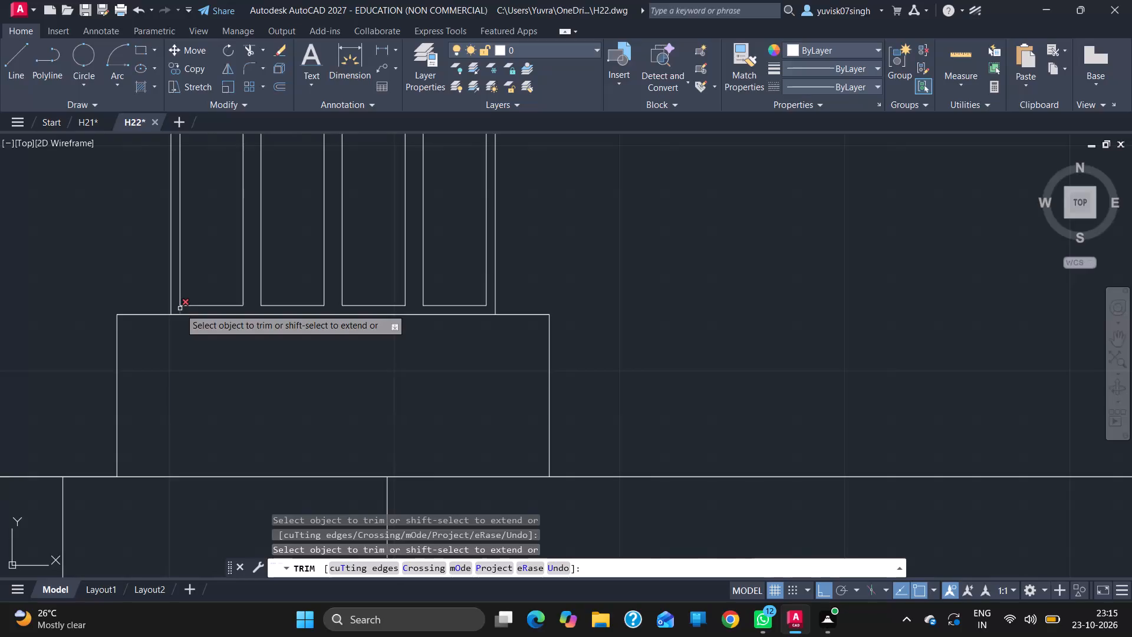
{"action": "left_click", "coordinate": [180, 308]}
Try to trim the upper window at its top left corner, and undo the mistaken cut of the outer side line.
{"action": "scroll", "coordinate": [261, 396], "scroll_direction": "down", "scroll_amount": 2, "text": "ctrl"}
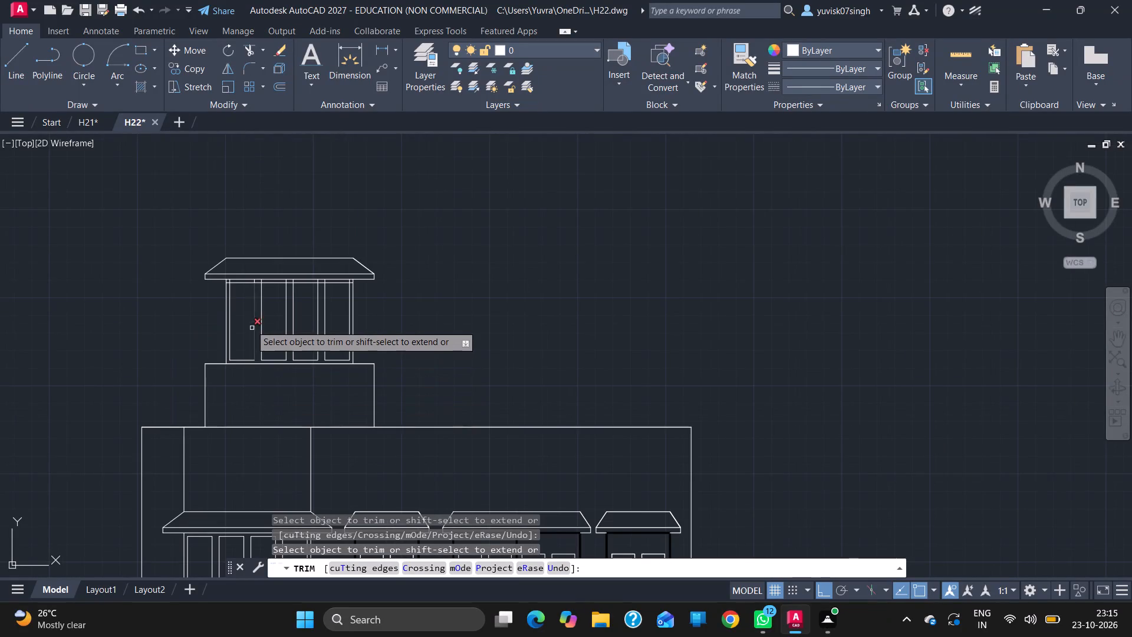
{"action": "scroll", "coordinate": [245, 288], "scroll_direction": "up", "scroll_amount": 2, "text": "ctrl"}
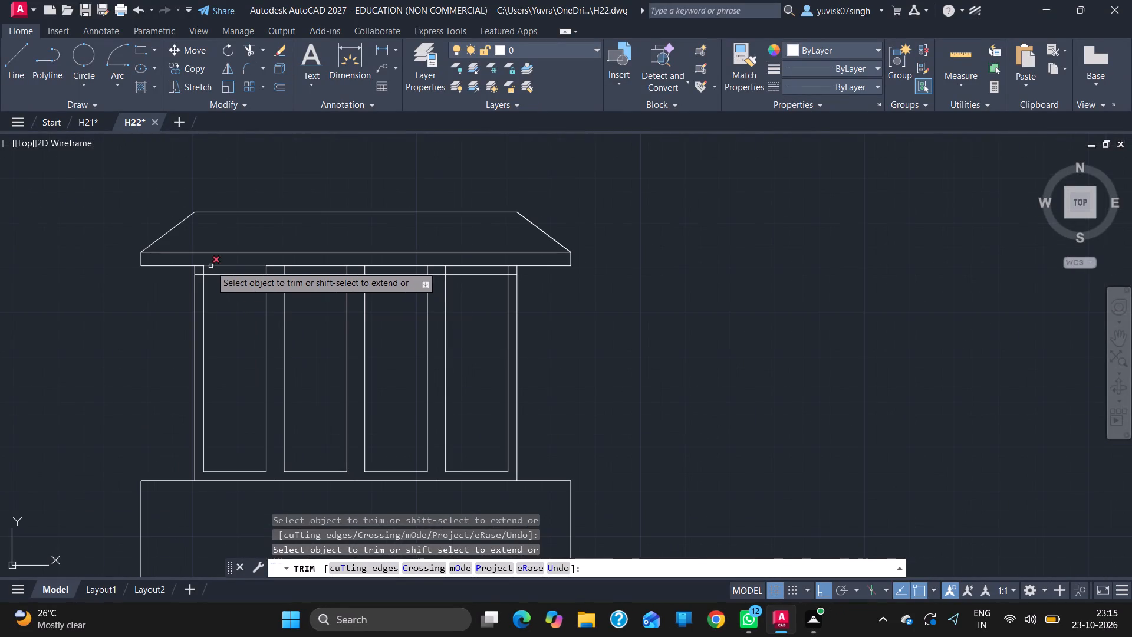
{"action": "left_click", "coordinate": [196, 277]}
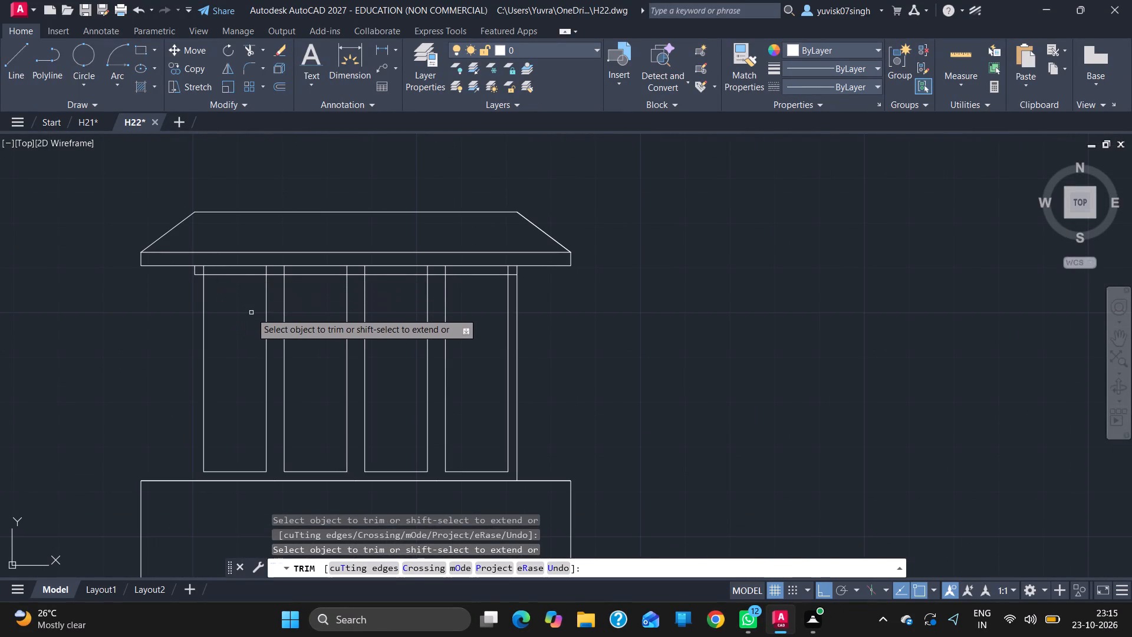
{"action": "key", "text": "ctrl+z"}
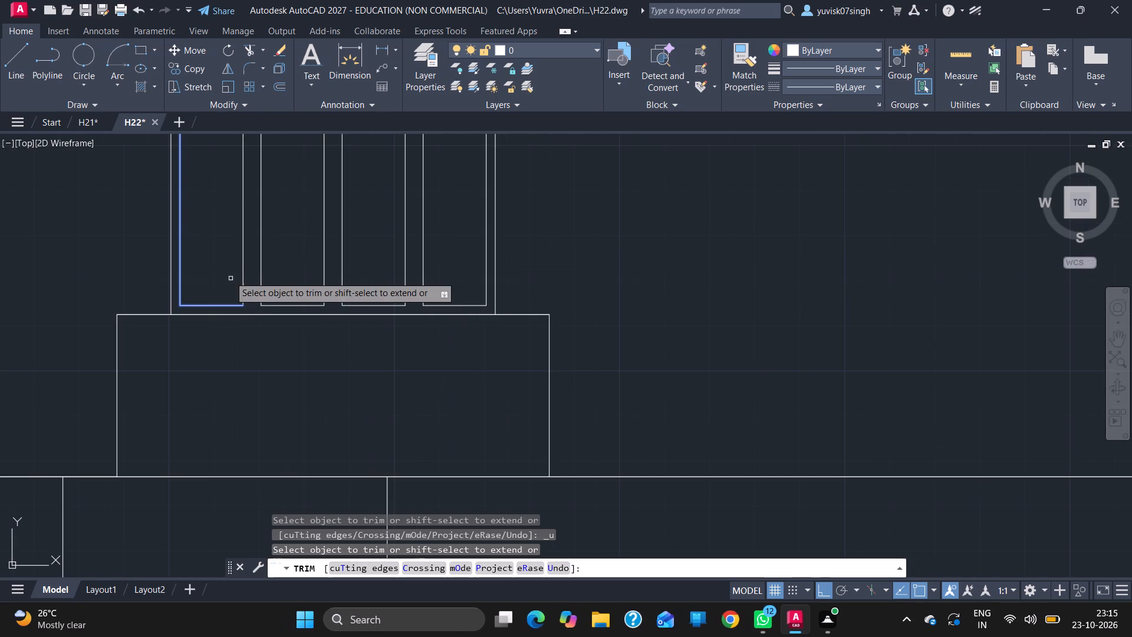
Trim the overlapping frame lines at the upper window's top left corner and at the tops of the first two dividers.
{"action": "scroll", "coordinate": [229, 271], "scroll_direction": "down", "scroll_amount": 3, "text": "ctrl"}
{"action": "scroll", "coordinate": [220, 245], "scroll_direction": "up", "scroll_amount": 5, "text": "ctrl"}
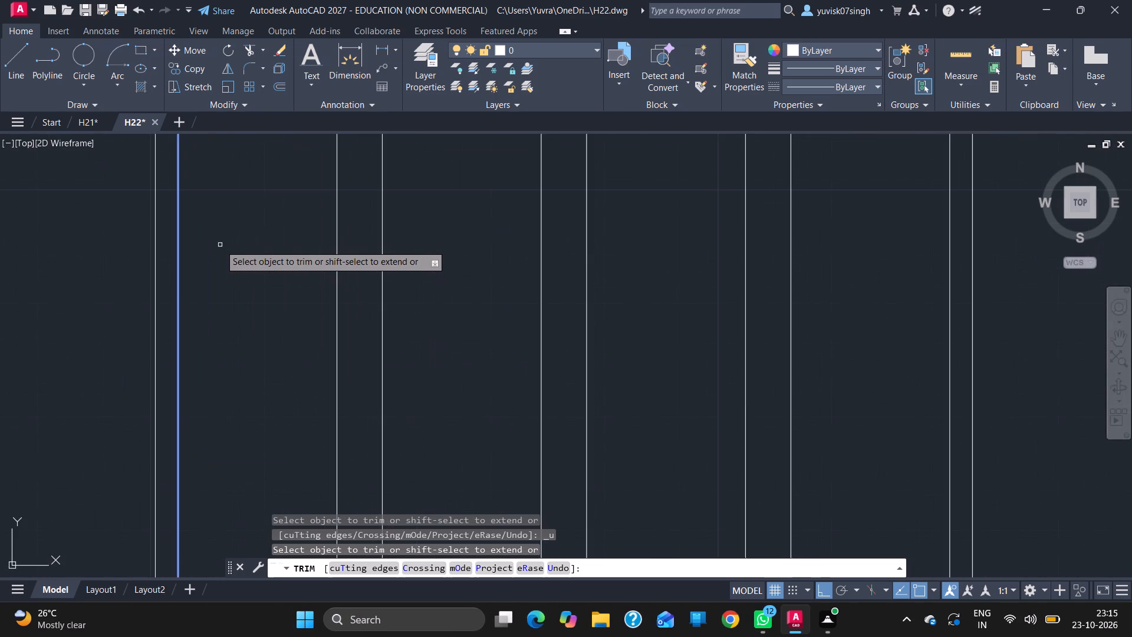
{"action": "scroll", "coordinate": [217, 242], "scroll_direction": "down", "scroll_amount": 3, "text": "ctrl"}
{"action": "scroll", "coordinate": [221, 177], "scroll_direction": "up", "scroll_amount": 3, "text": "ctrl"}
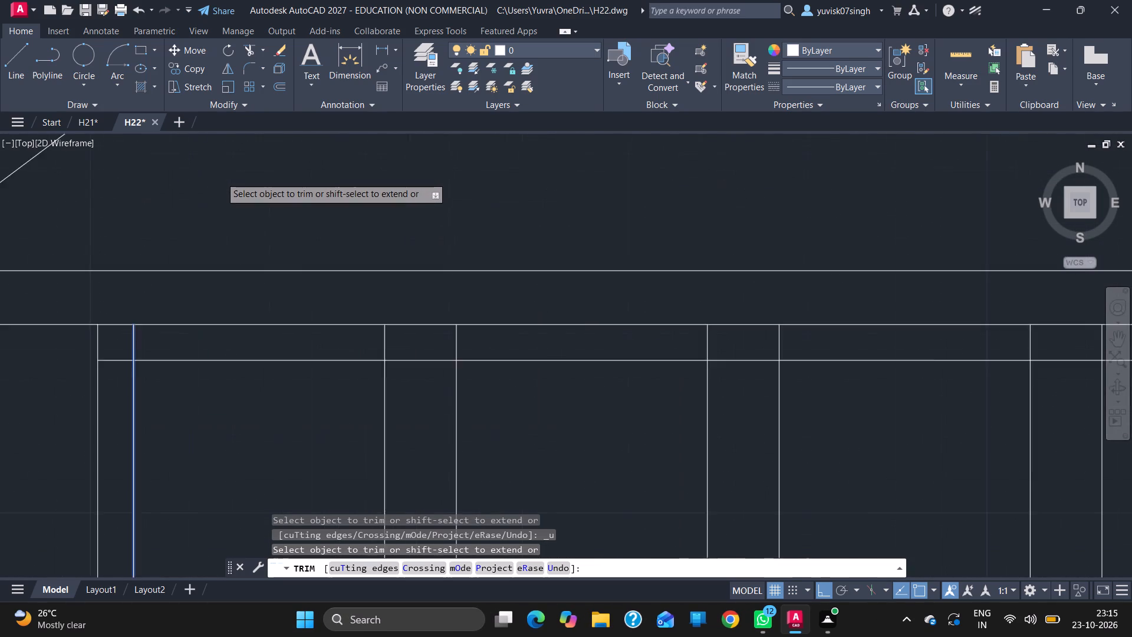
{"action": "scroll", "coordinate": [221, 177], "scroll_direction": "up", "scroll_amount": 2, "text": "ctrl"}
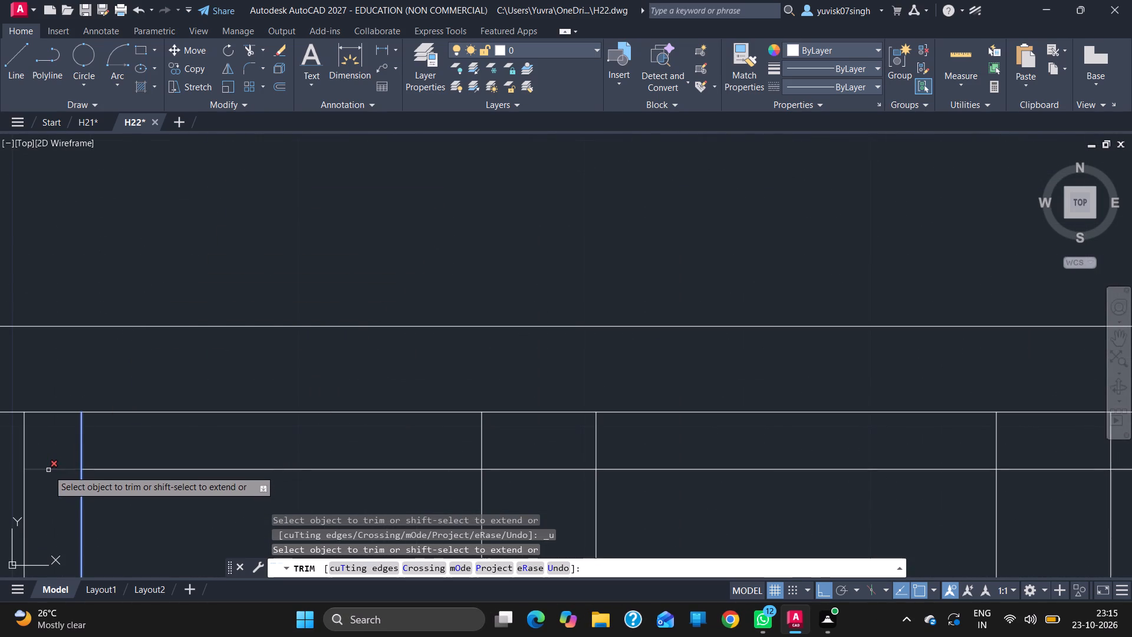
{"action": "left_click_drag", "start_coordinate": [48, 470], "coordinate": [78, 446]}
{"action": "left_click", "coordinate": [83, 445]}
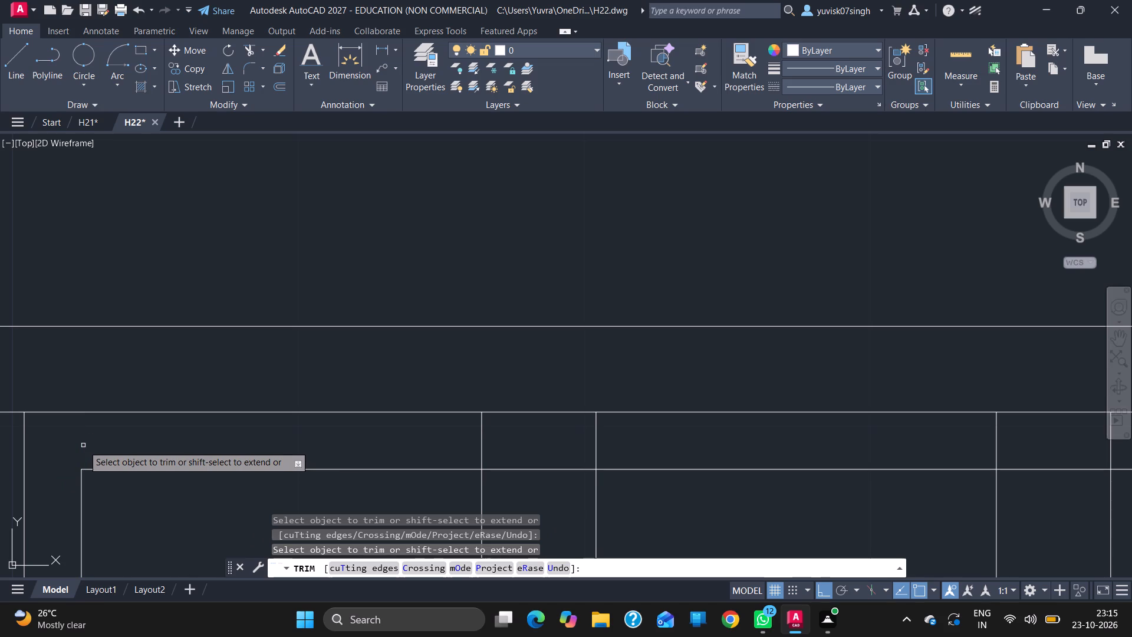
{"action": "left_click_drag", "start_coordinate": [432, 456], "coordinate": [589, 444]}
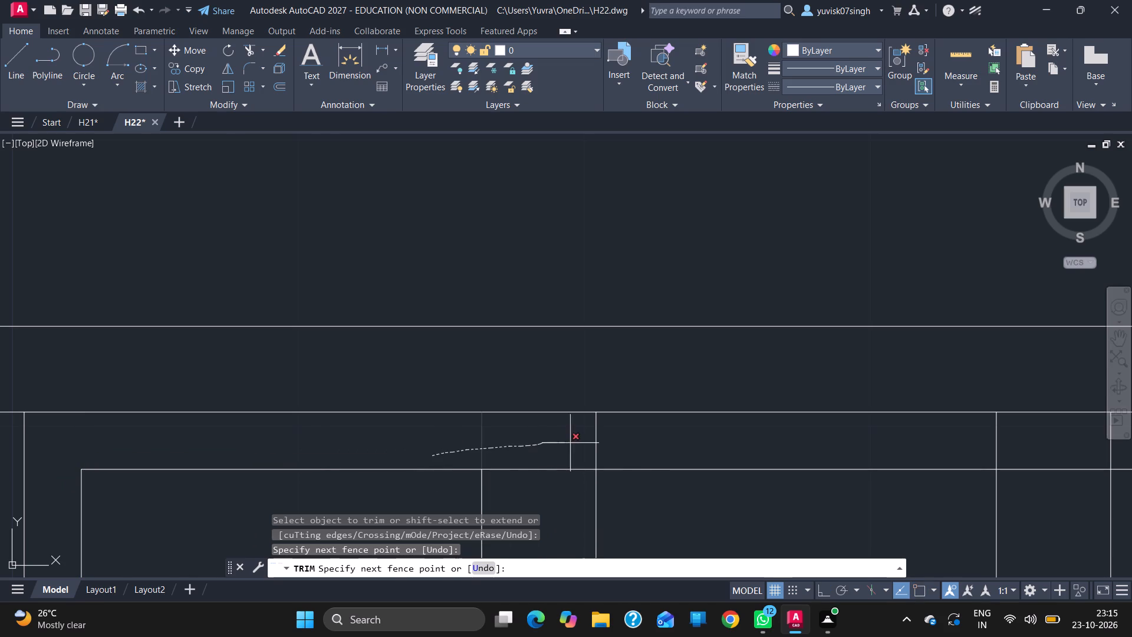
{"action": "left_click_drag", "start_coordinate": [589, 444], "coordinate": [552, 483]}
{"action": "left_click_drag", "start_coordinate": [876, 451], "coordinate": [1082, 478]}
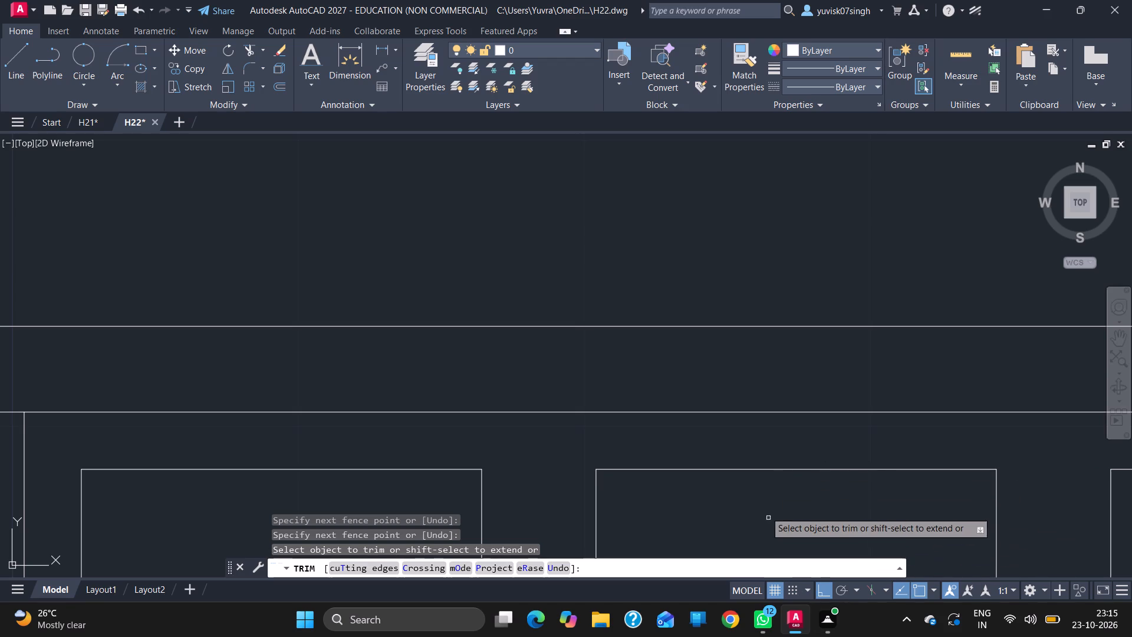
Trim the overlapping frame lines at the top of the third divider and at the upper window's top right corner.
{"action": "scroll", "coordinate": [738, 494], "scroll_direction": "down", "scroll_amount": 6, "text": "ctrl"}
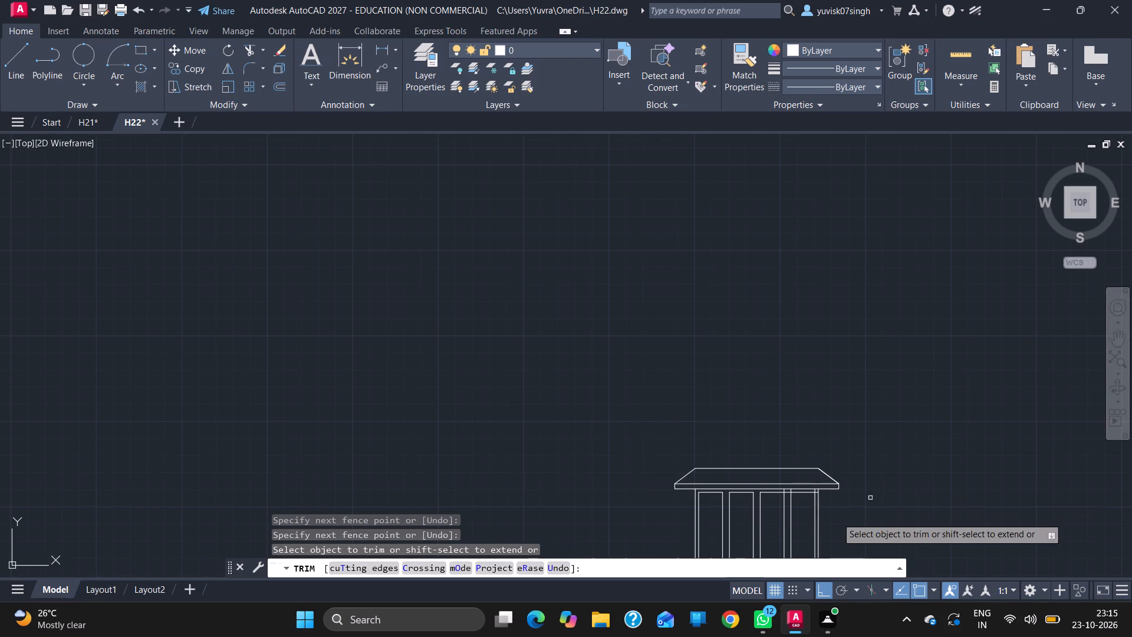
{"action": "scroll", "coordinate": [809, 511], "scroll_direction": "up", "scroll_amount": 6, "text": "ctrl"}
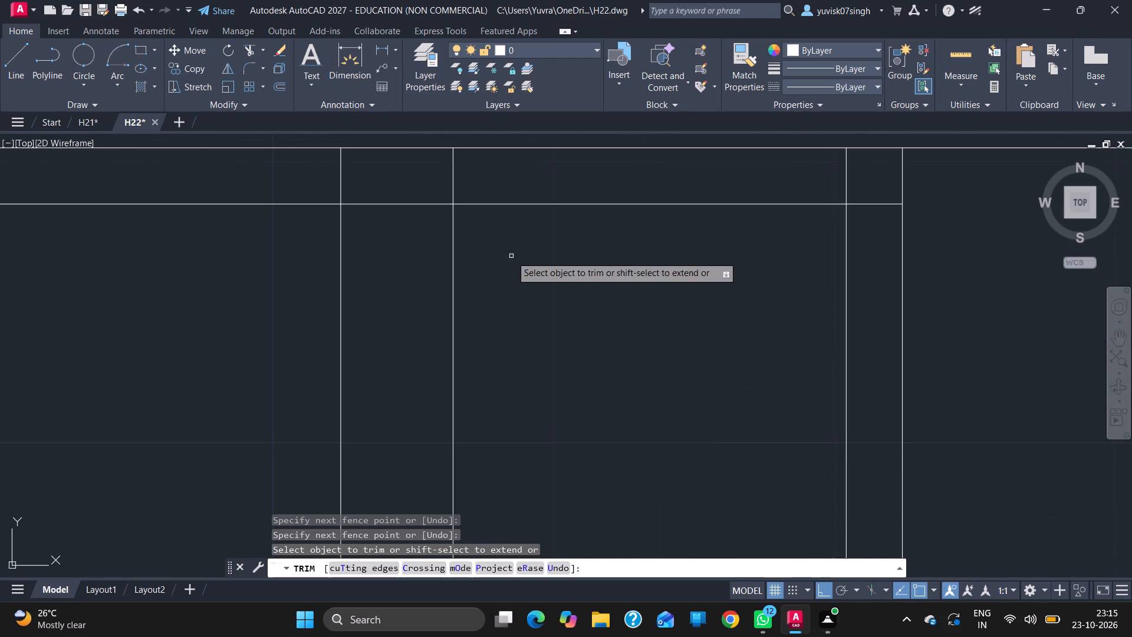
{"action": "left_click_drag", "start_coordinate": [302, 165], "coordinate": [404, 229]}
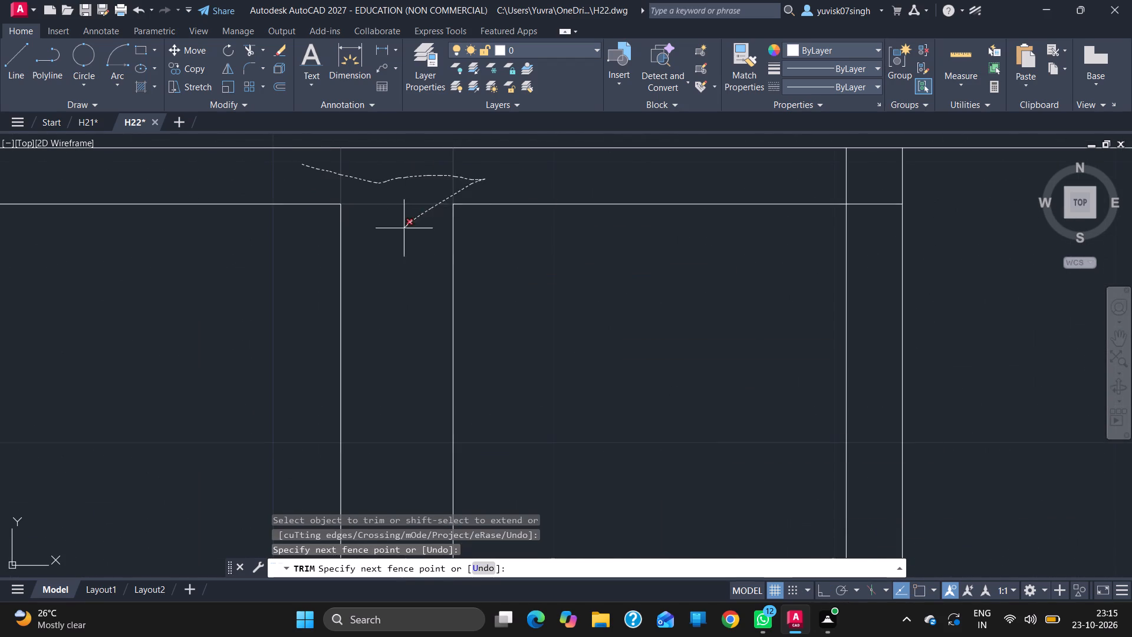
{"action": "left_click_drag", "start_coordinate": [753, 186], "coordinate": [871, 191]}
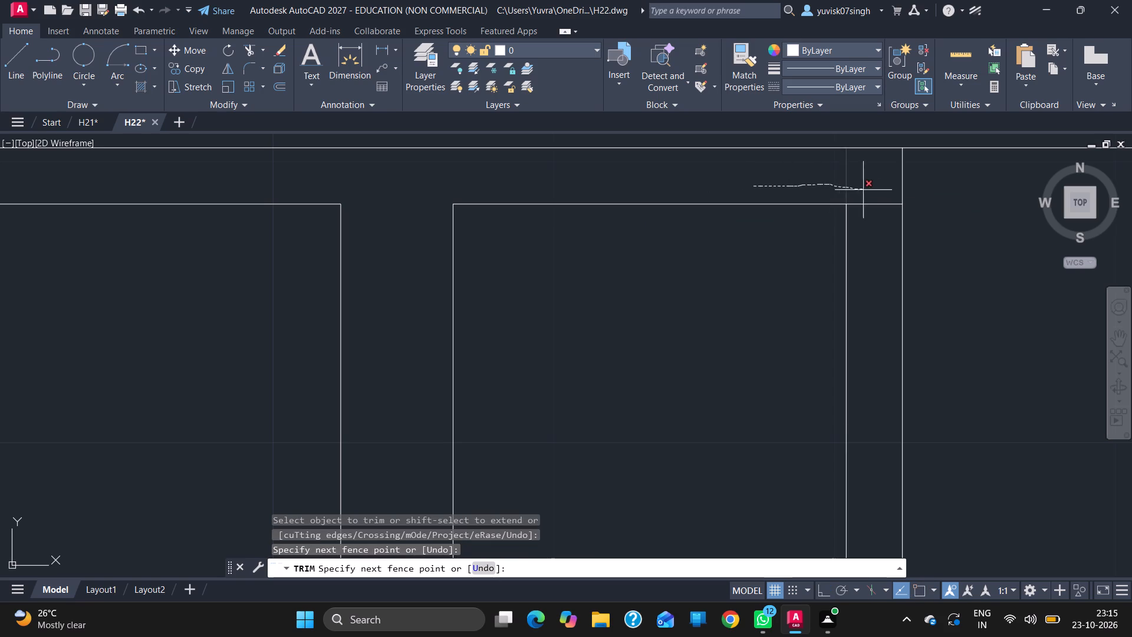
{"action": "left_click_drag", "start_coordinate": [871, 191], "coordinate": [883, 225]}
{"action": "scroll", "coordinate": [883, 241], "scroll_direction": "down", "scroll_amount": 4, "text": "ctrl"}
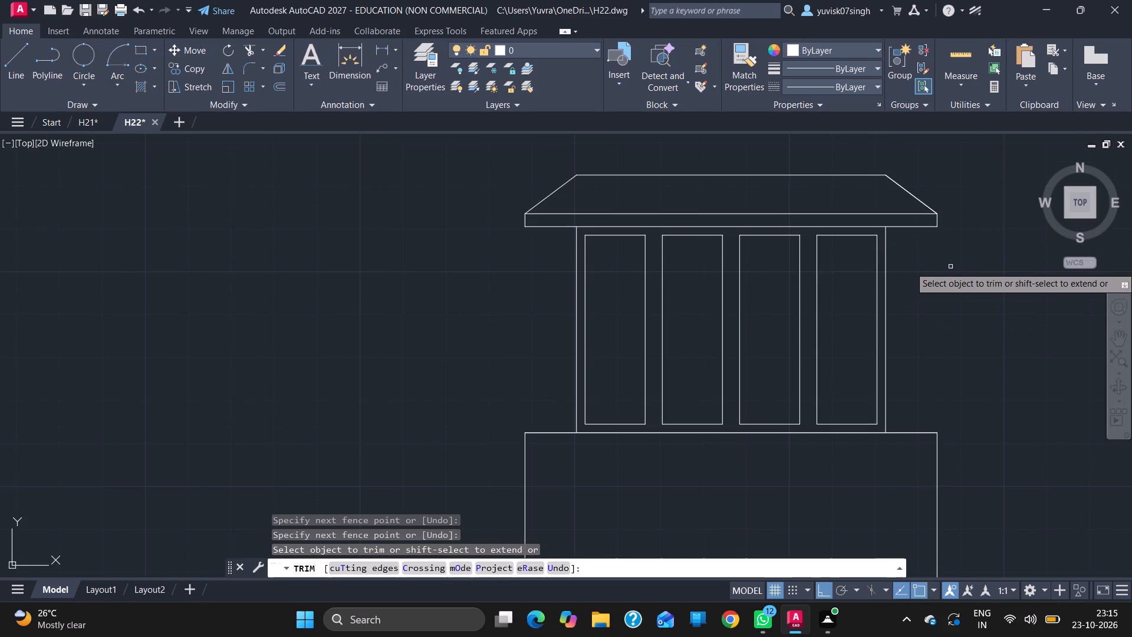
End trimming and examine the whole front elevation alongside the neighbouring section and floor plans.
{"action": "scroll", "coordinate": [950, 267], "scroll_direction": "down", "scroll_amount": 3, "text": "ctrl"}
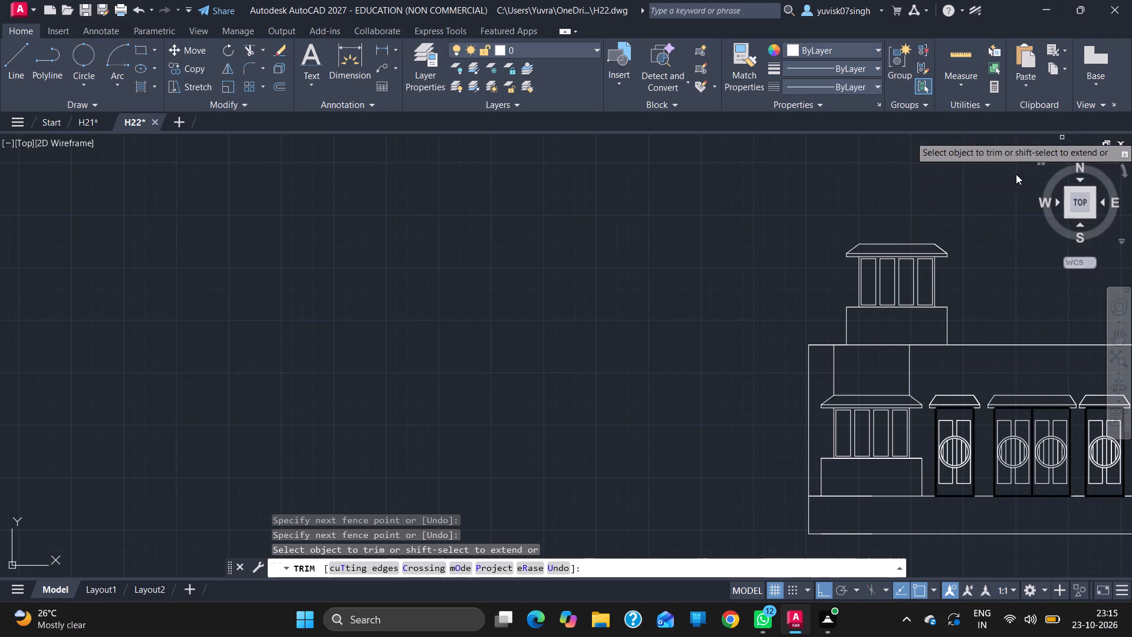
{"action": "scroll", "coordinate": [1004, 299], "scroll_direction": "down", "scroll_amount": 1, "text": "ctrl"}
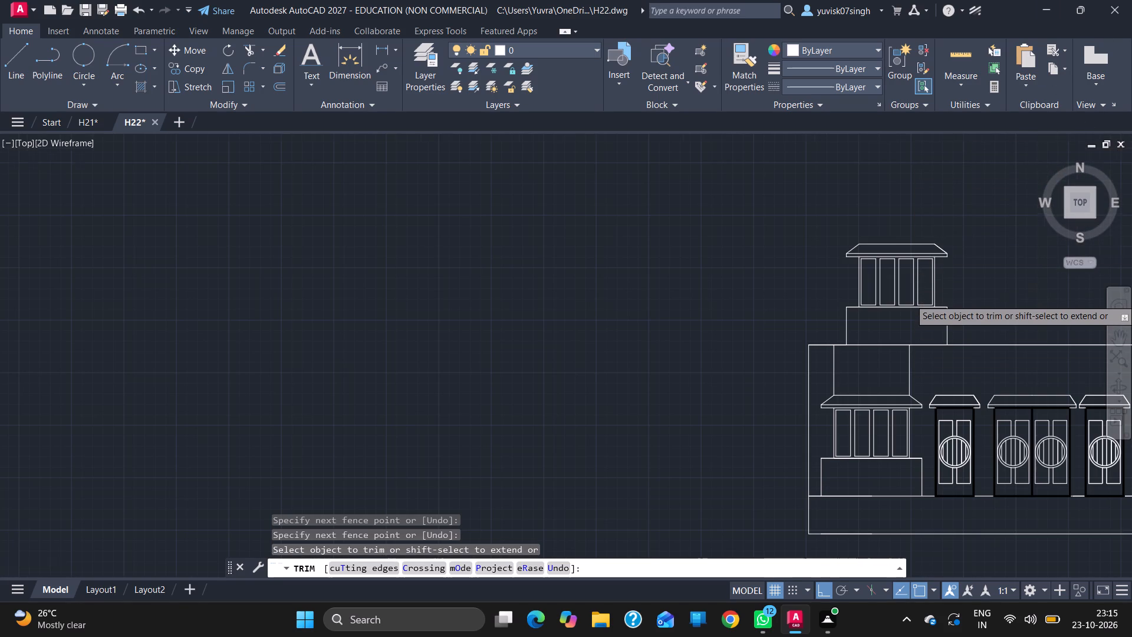
{"action": "scroll", "coordinate": [1004, 299], "scroll_direction": "down", "scroll_amount": 1, "text": "ctrl"}
{"action": "scroll", "coordinate": [904, 469], "scroll_direction": "up", "scroll_amount": 3, "text": "ctrl"}
{"action": "scroll", "coordinate": [904, 469], "scroll_direction": "down", "scroll_amount": 3, "text": "ctrl"}
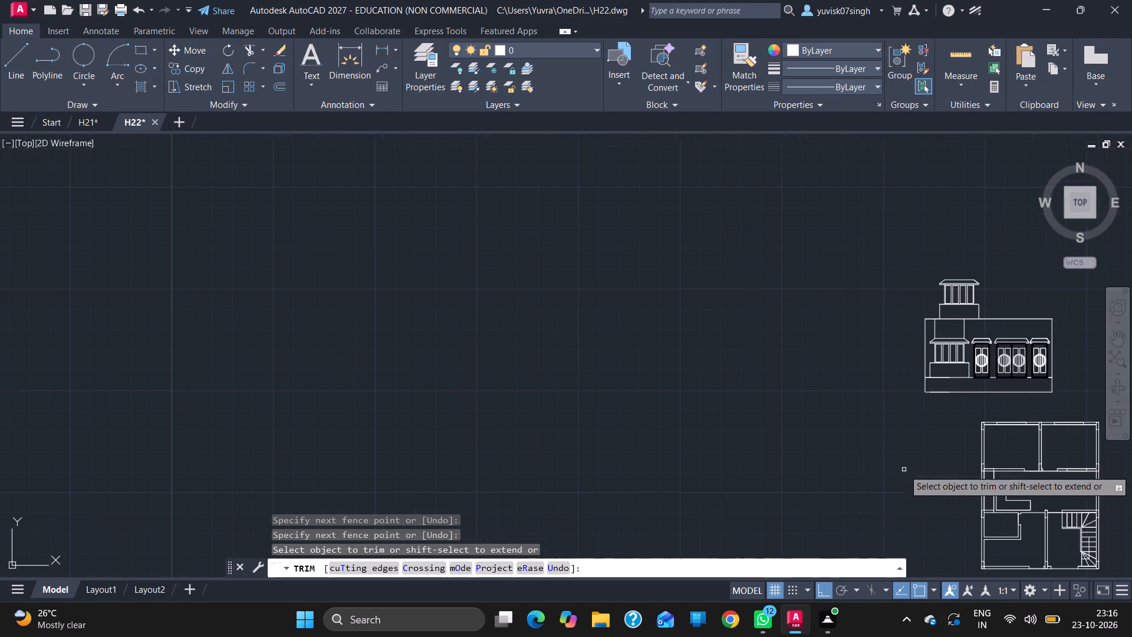
{"action": "key", "text": "Escape"}
{"action": "left_click", "coordinate": [1108, 337]}
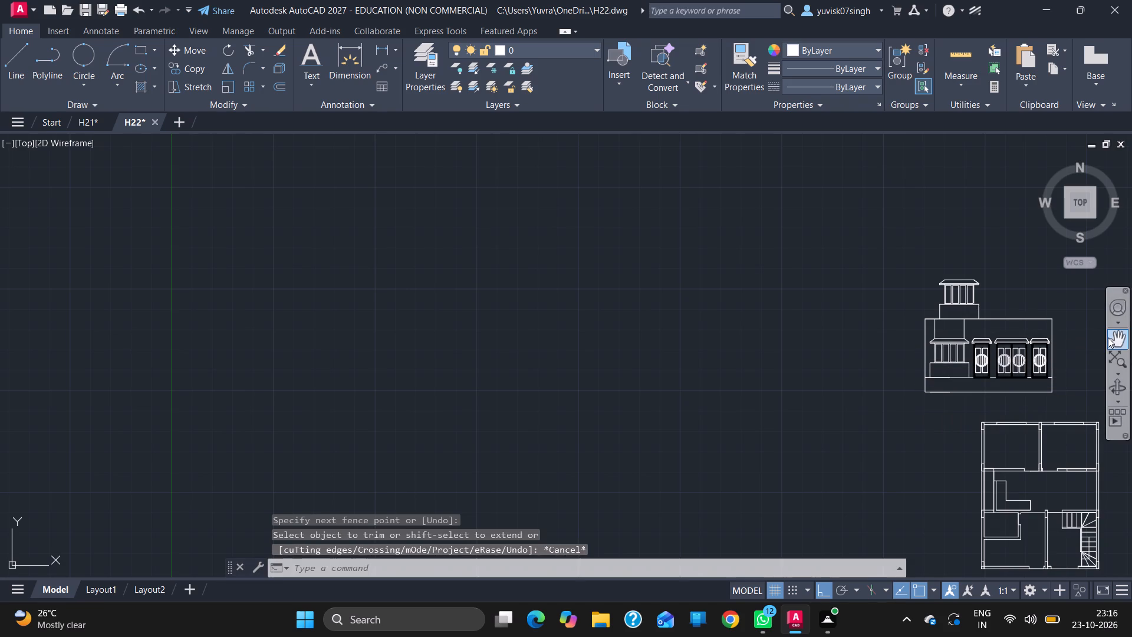
{"action": "left_click_drag", "start_coordinate": [1012, 340], "coordinate": [670, 368]}
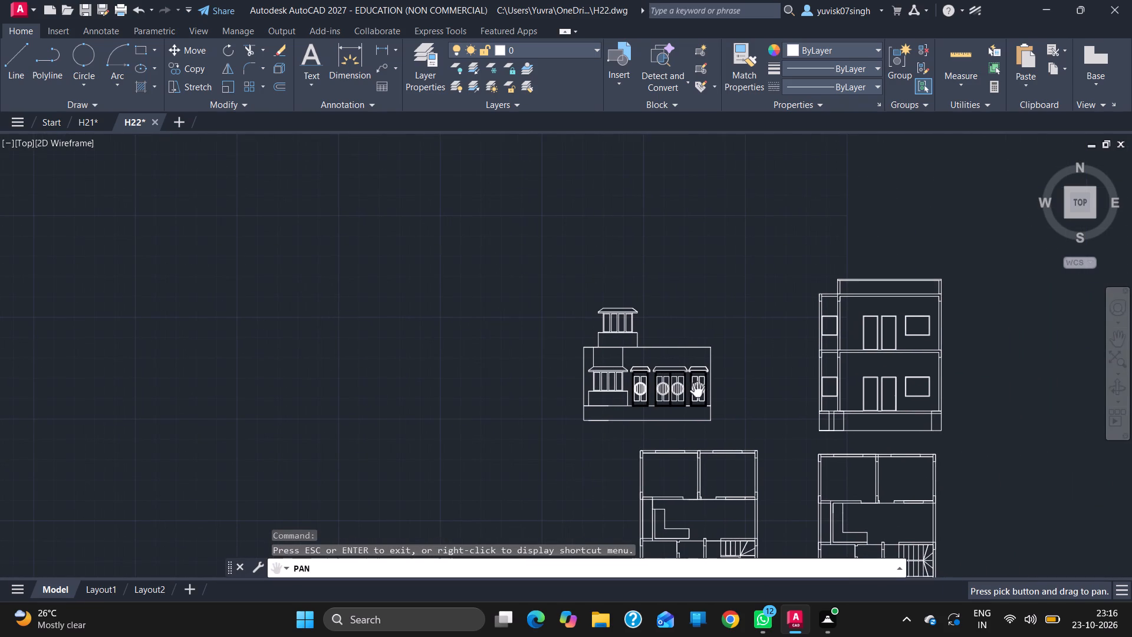
{"action": "left_click", "coordinate": [712, 405]}
{"action": "scroll", "coordinate": [712, 405], "scroll_direction": "up", "scroll_amount": 2, "text": "ctrl"}
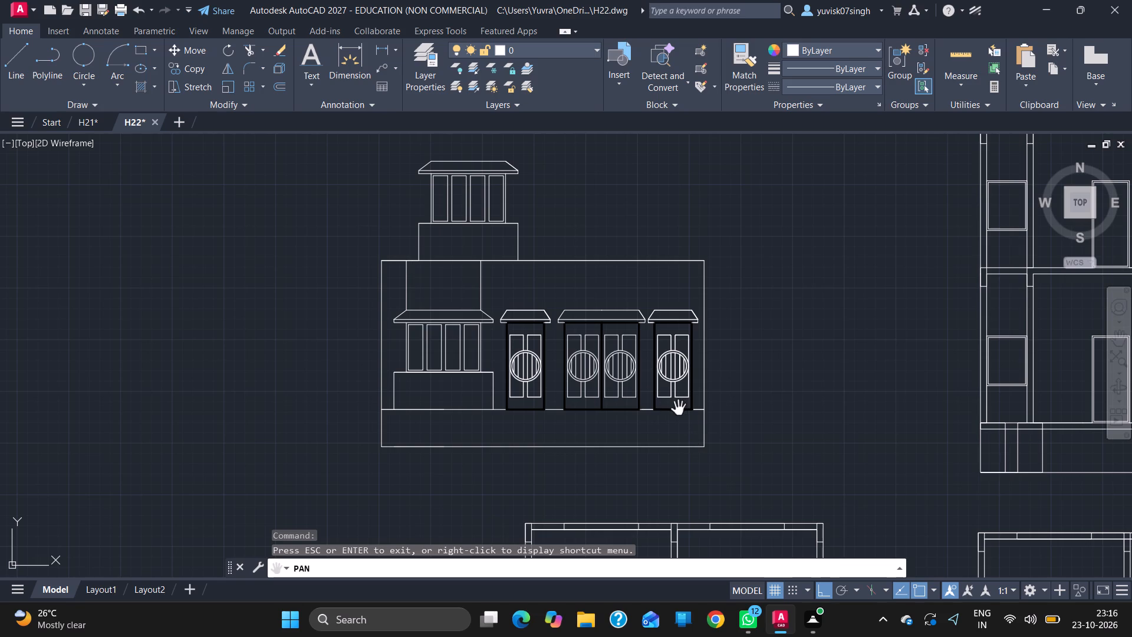
Draw the upper storey's outline: 12' up from the ground-floor roof line's right end, 26' across, and down to its left end.
{"action": "left_click", "coordinate": [6, 82]}
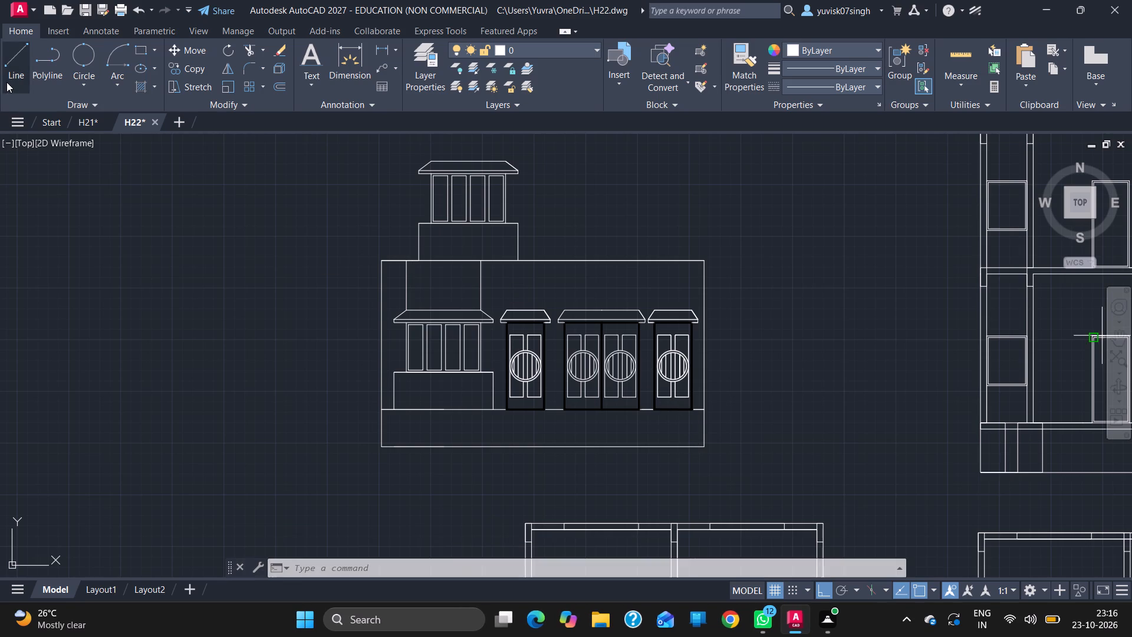
{"action": "scroll", "coordinate": [453, 421], "scroll_direction": "down", "scroll_amount": 2, "text": "ctrl"}
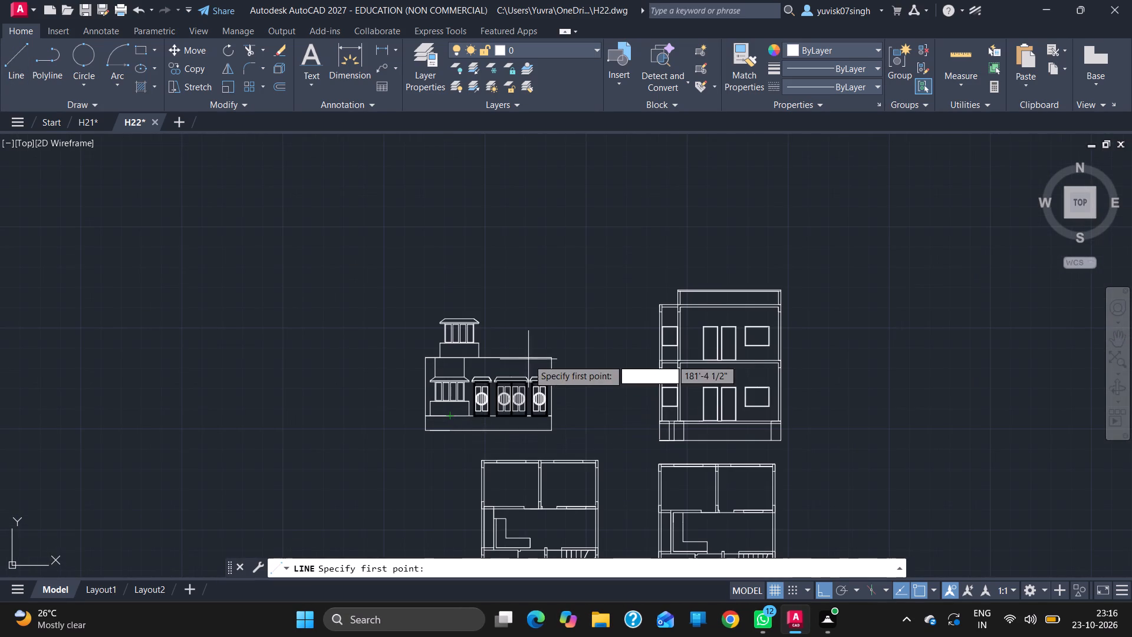
{"action": "left_click_drag", "start_coordinate": [553, 354], "coordinate": [550, 293]}
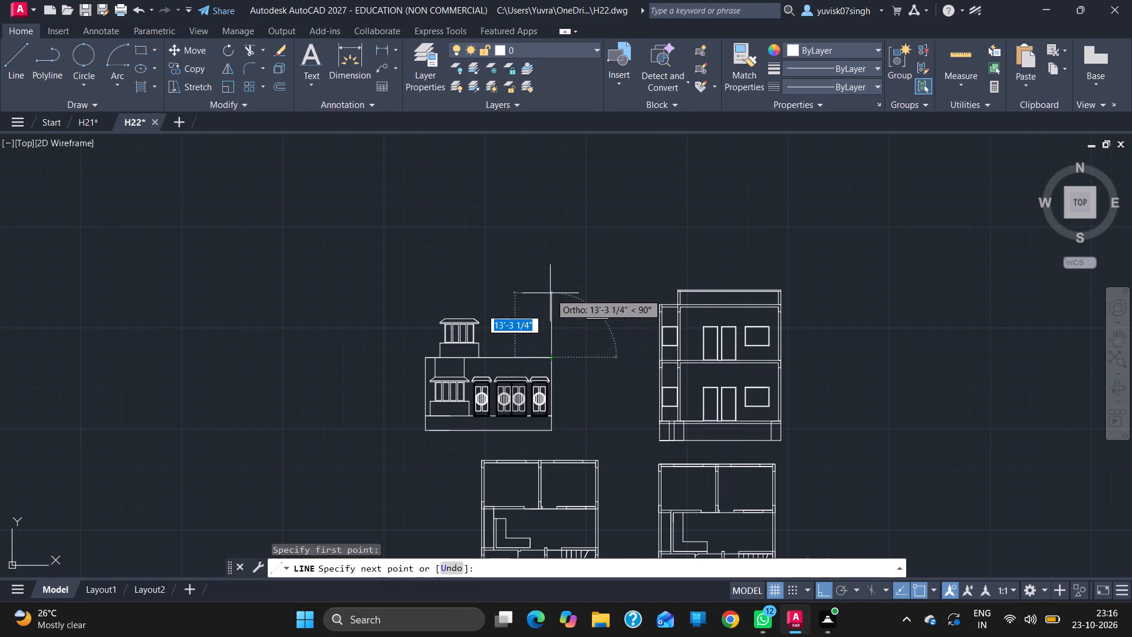
{"action": "type", "text": "12'"}
{"action": "key", "text": "Return"}
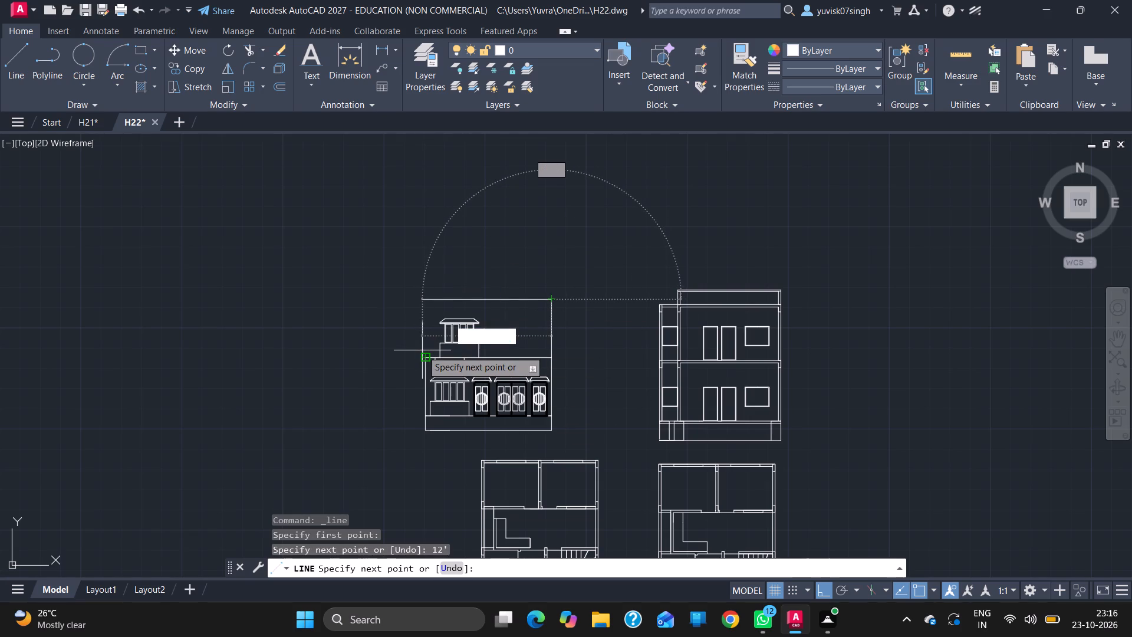
{"action": "type", "text": "26'"}
{"action": "key", "text": "Return"}
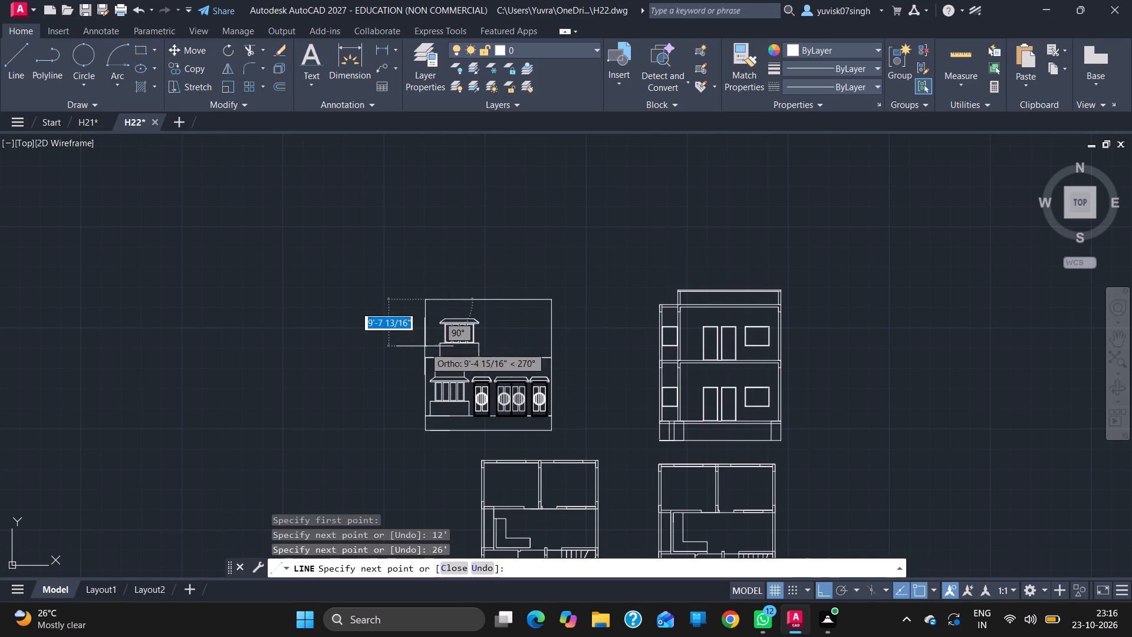
{"action": "left_click", "coordinate": [426, 355]}
{"action": "key", "text": "Escape"}
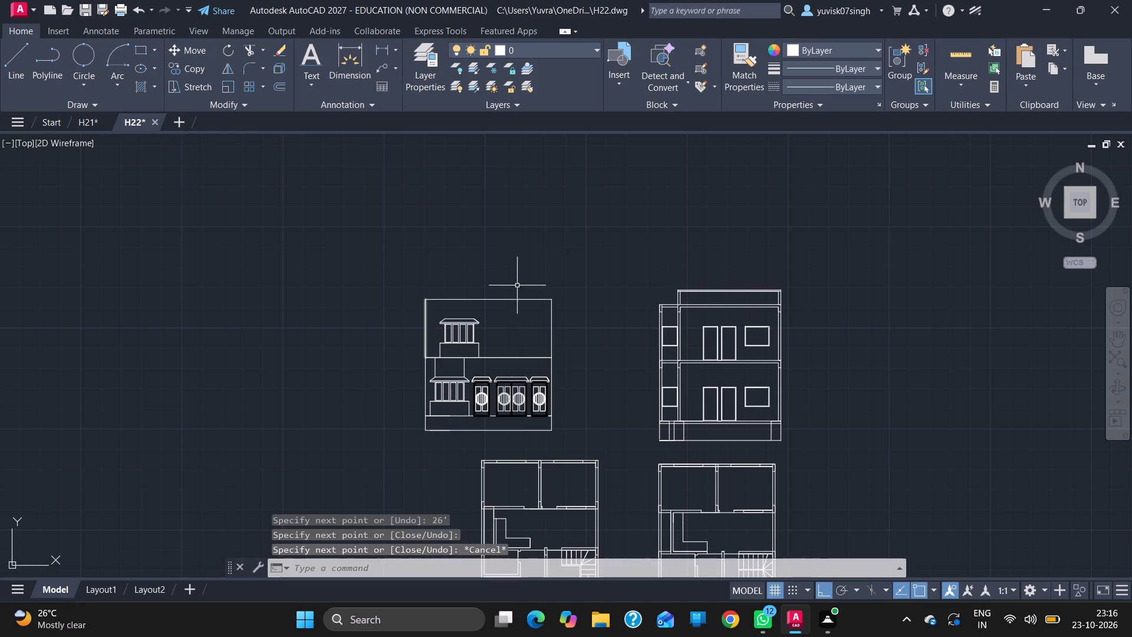
Draw the floor slab band, 6" up from the roof line's right end and across to the elevation's left side.
{"action": "scroll", "coordinate": [526, 368], "scroll_direction": "up", "scroll_amount": 3, "text": "ctrl"}
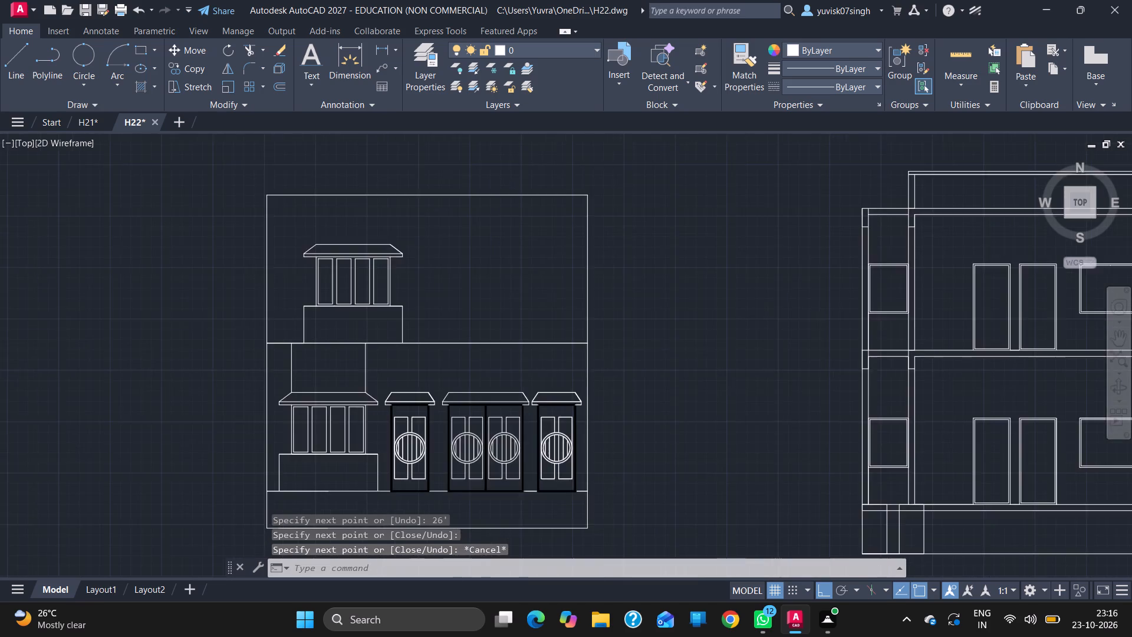
{"action": "scroll", "coordinate": [526, 368], "scroll_direction": "up", "scroll_amount": 1, "text": "ctrl"}
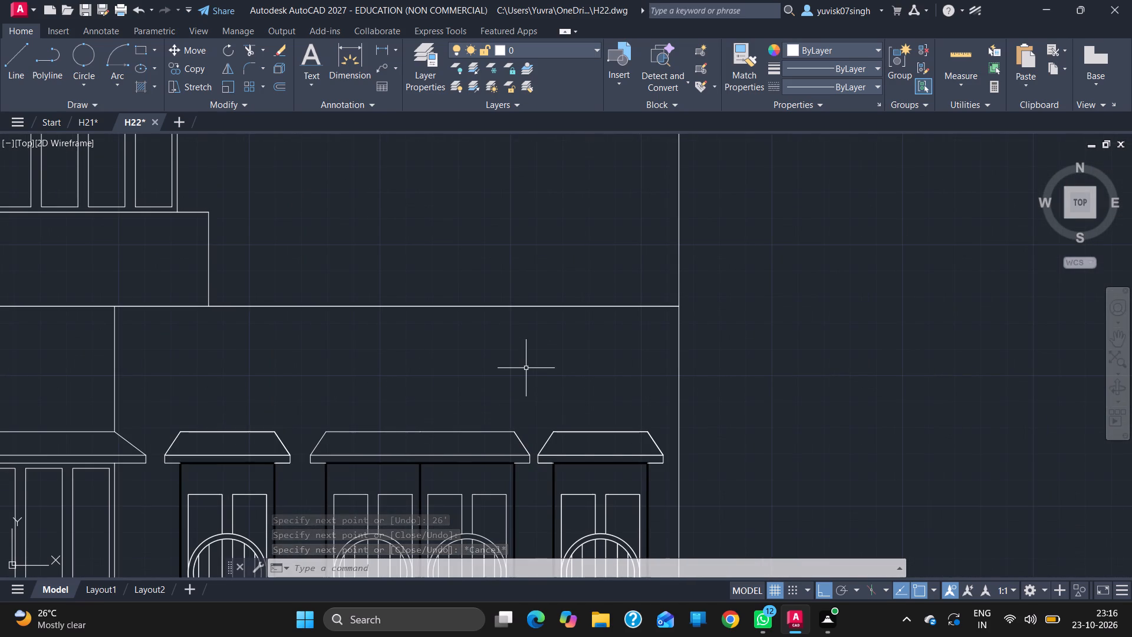
{"action": "key", "text": "ctrl+z"}
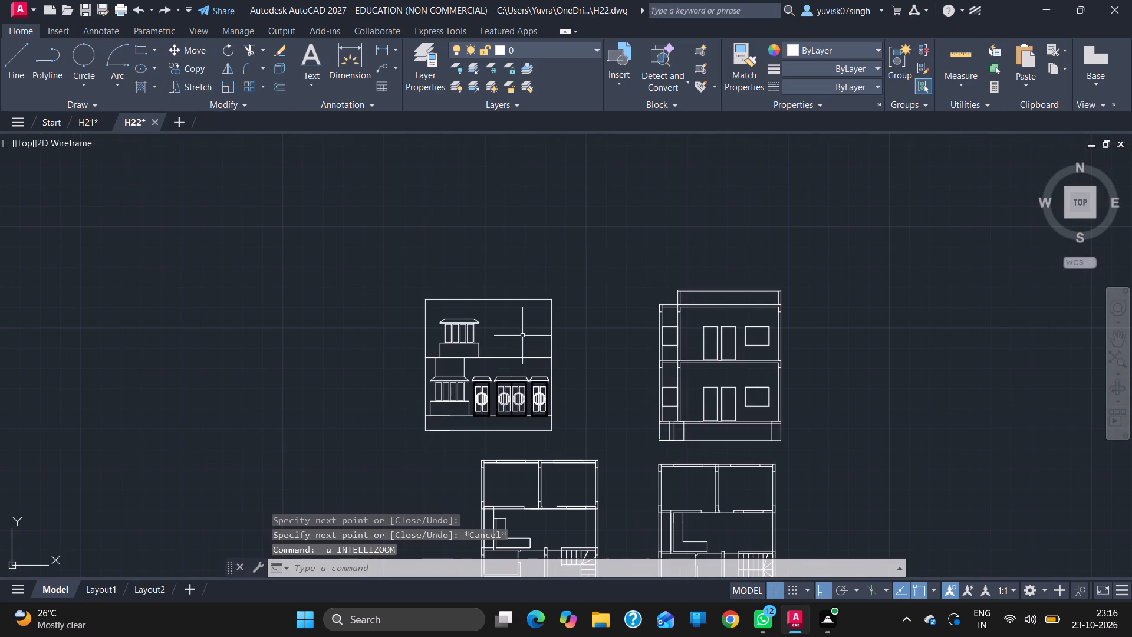
{"action": "scroll", "coordinate": [518, 357], "scroll_direction": "up", "scroll_amount": 2, "text": "ctrl"}
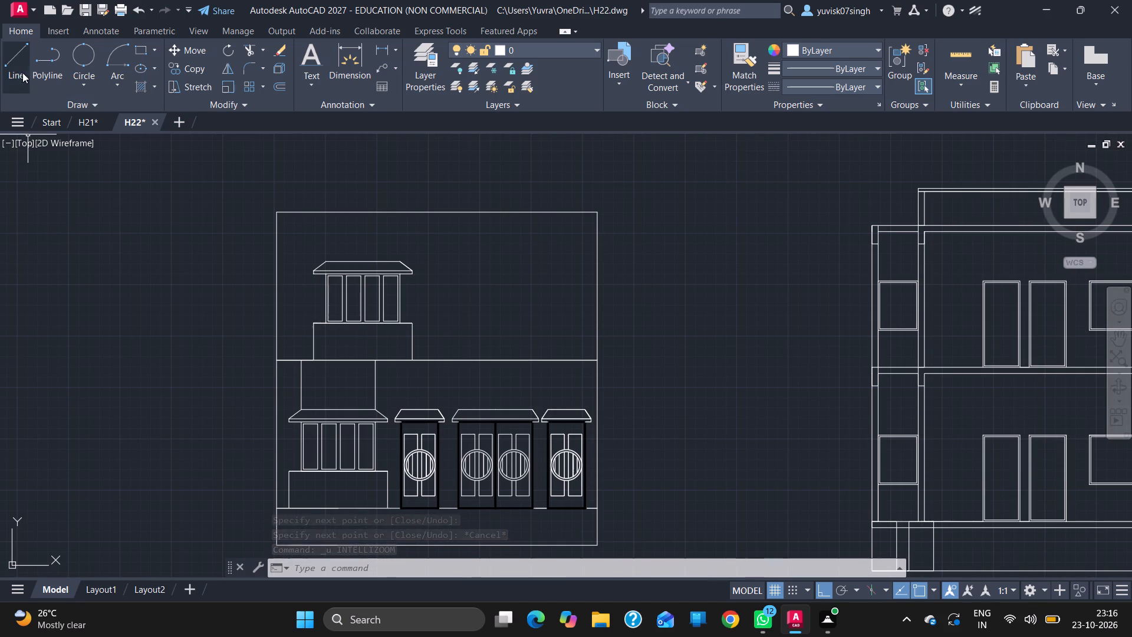
{"action": "left_click", "coordinate": [18, 57]}
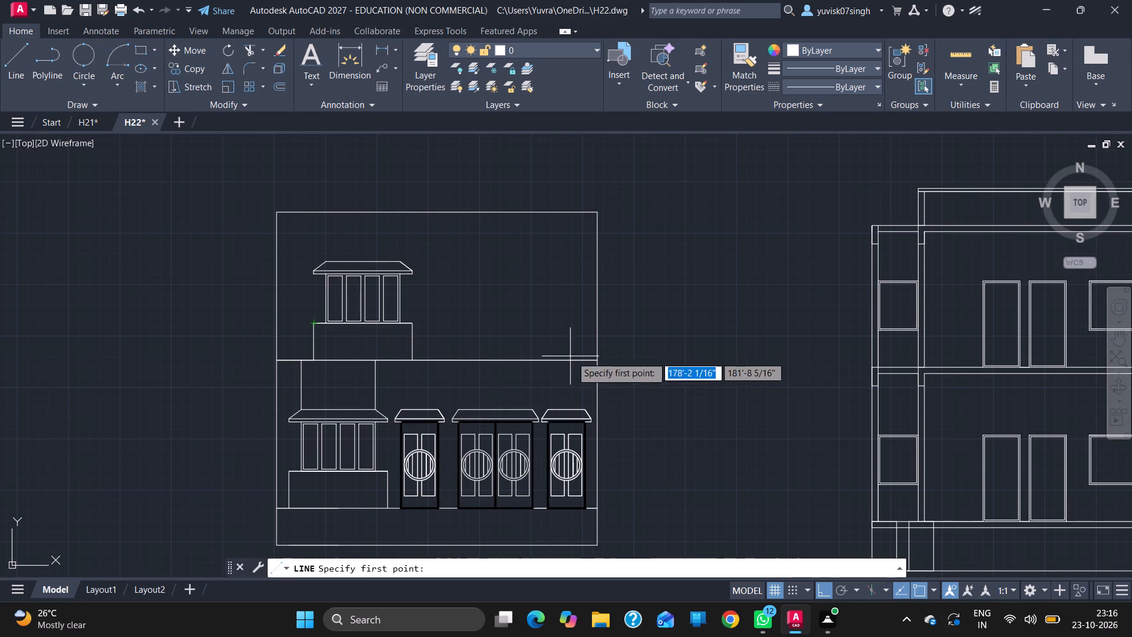
{"action": "left_click_drag", "start_coordinate": [594, 362], "coordinate": [594, 347]}
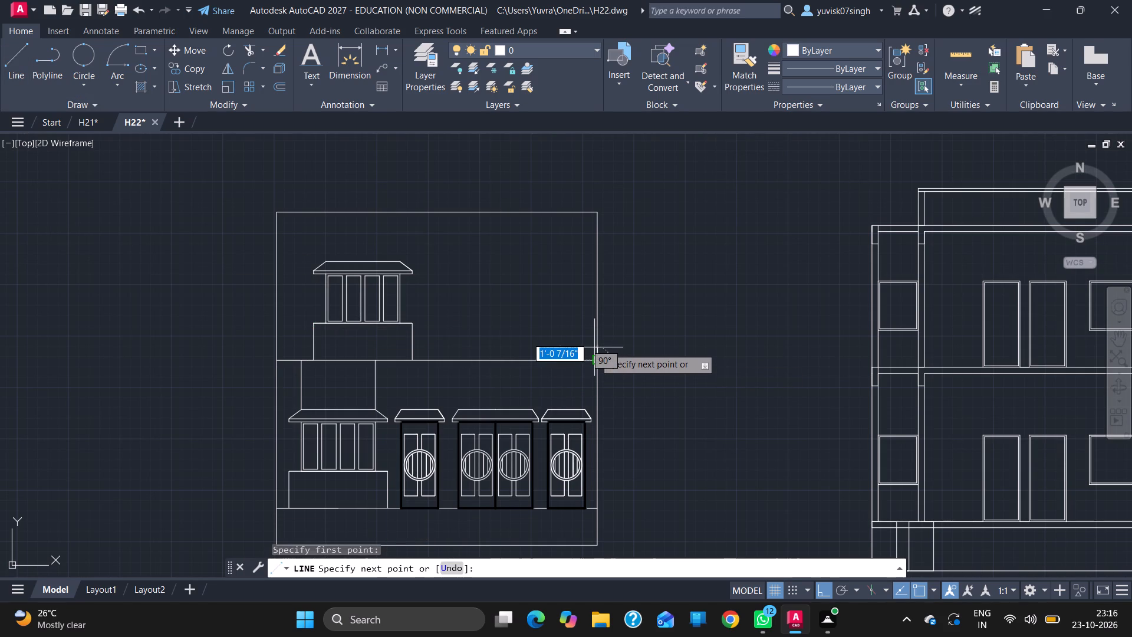
{"action": "key", "text": "6"}
{"action": "key", "text": "Return"}
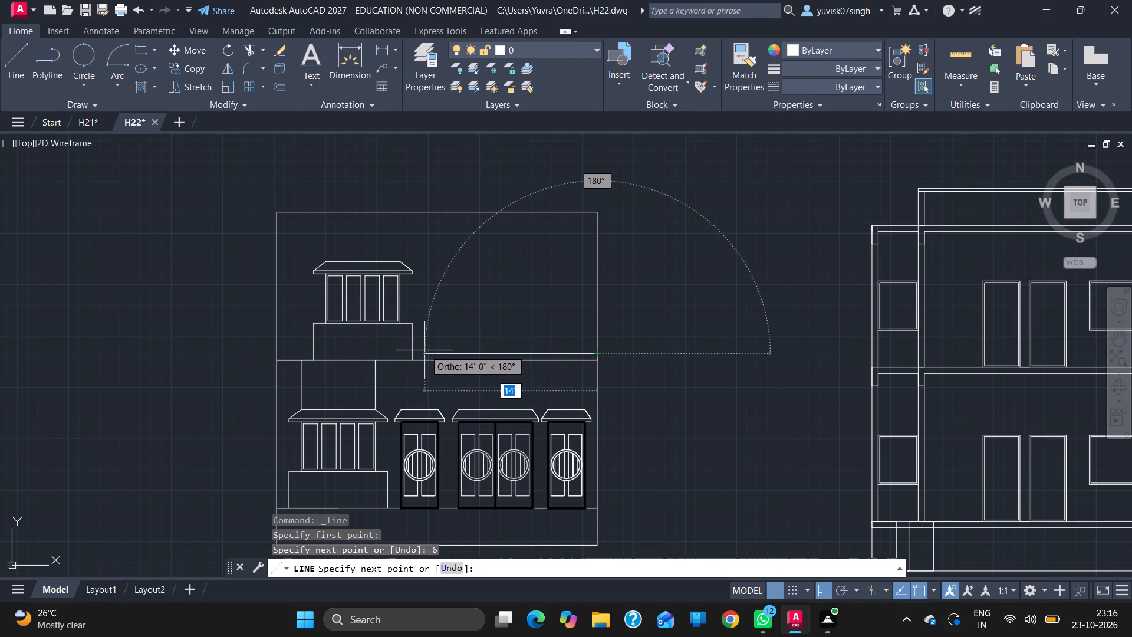
{"action": "left_click", "coordinate": [277, 353]}
{"action": "key", "text": "Escape"}
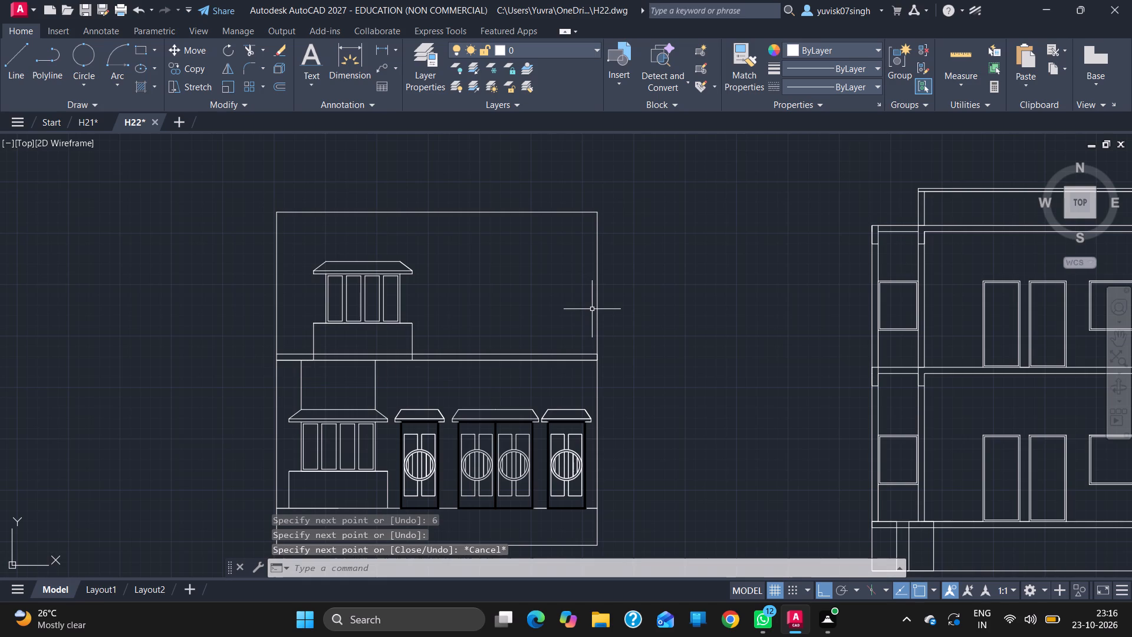
Move the upper storey's outline, capped window and box up 6" onto the slab band's top line.
{"action": "key", "text": "m"}
{"action": "key", "text": "Return"}
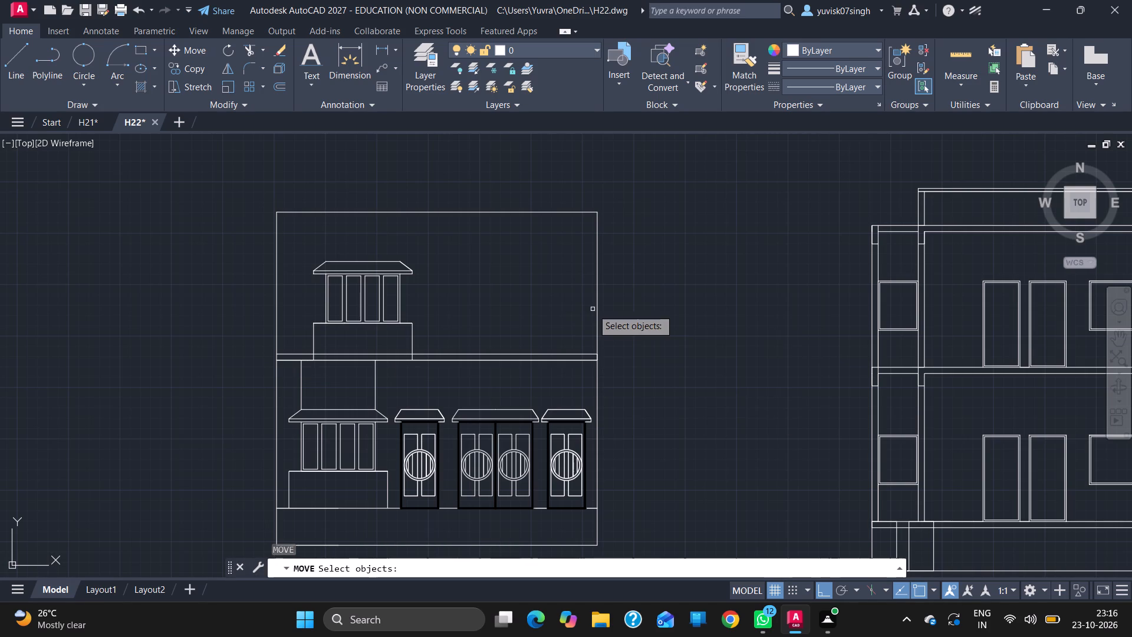
{"action": "left_click_drag", "start_coordinate": [423, 333], "coordinate": [391, 342]}
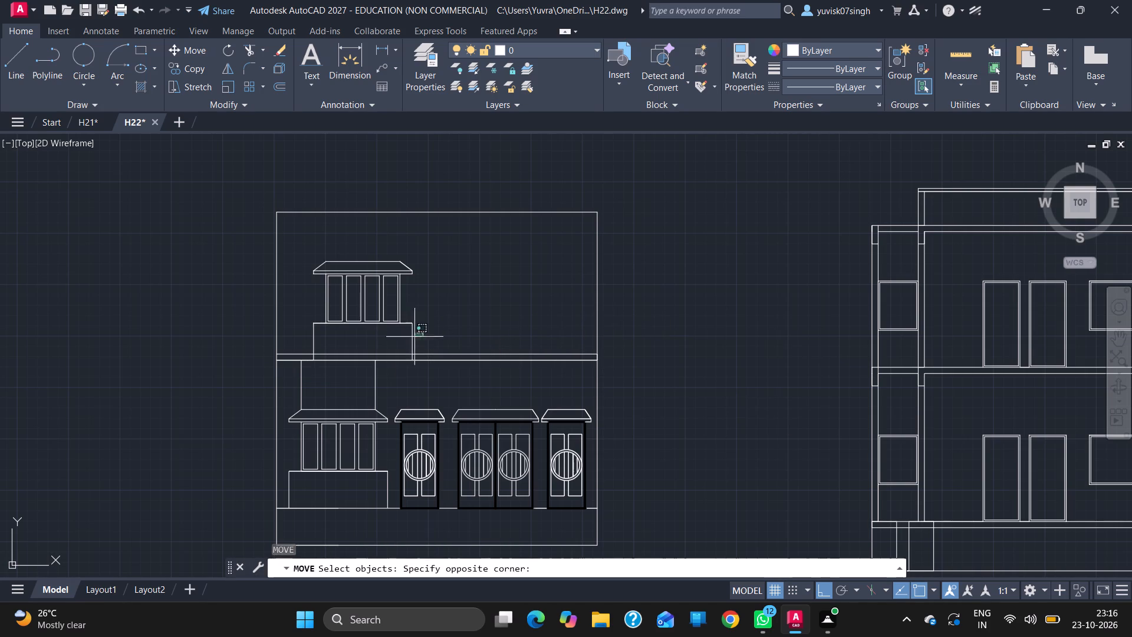
{"action": "left_click_drag", "start_coordinate": [391, 342], "coordinate": [313, 290]}
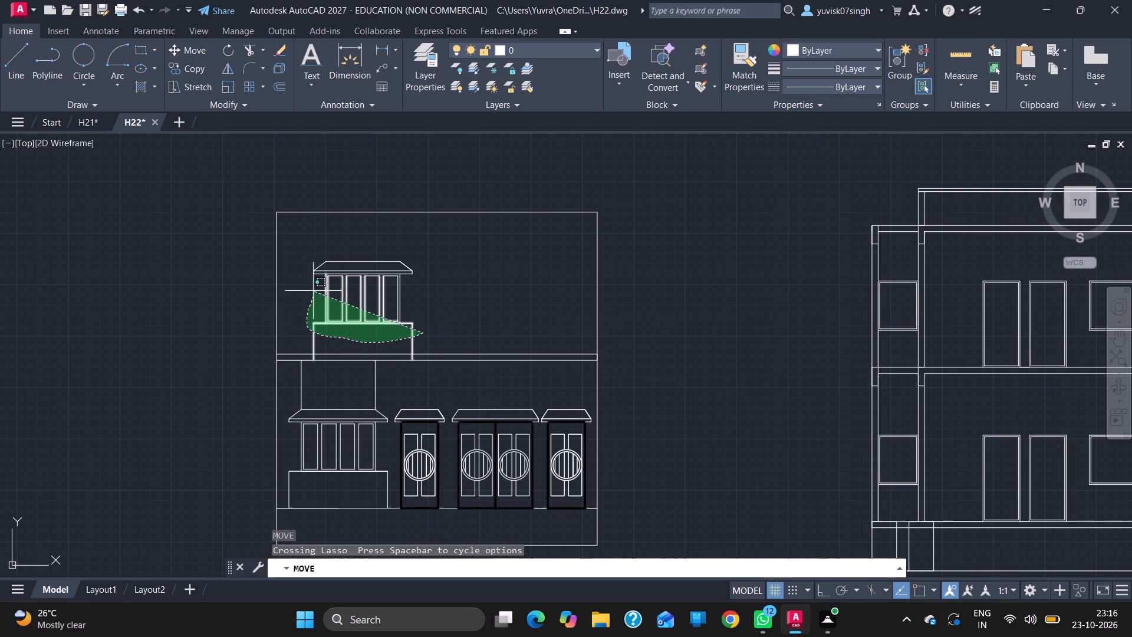
{"action": "left_click_drag", "start_coordinate": [313, 290], "coordinate": [331, 199]}
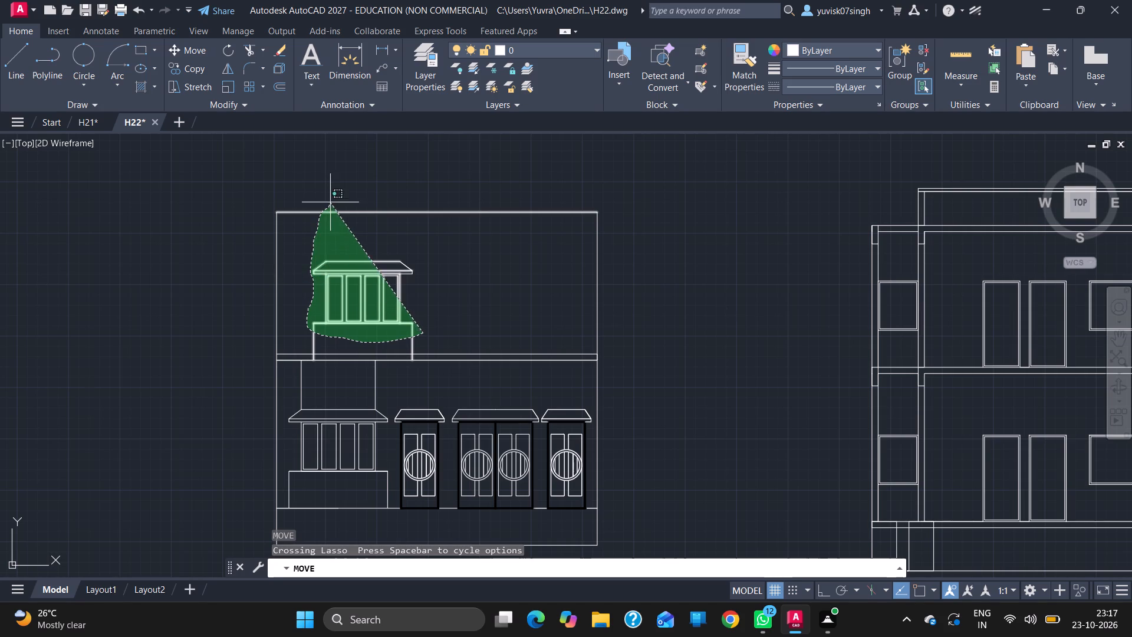
{"action": "left_click_drag", "start_coordinate": [331, 199], "coordinate": [578, 246]}
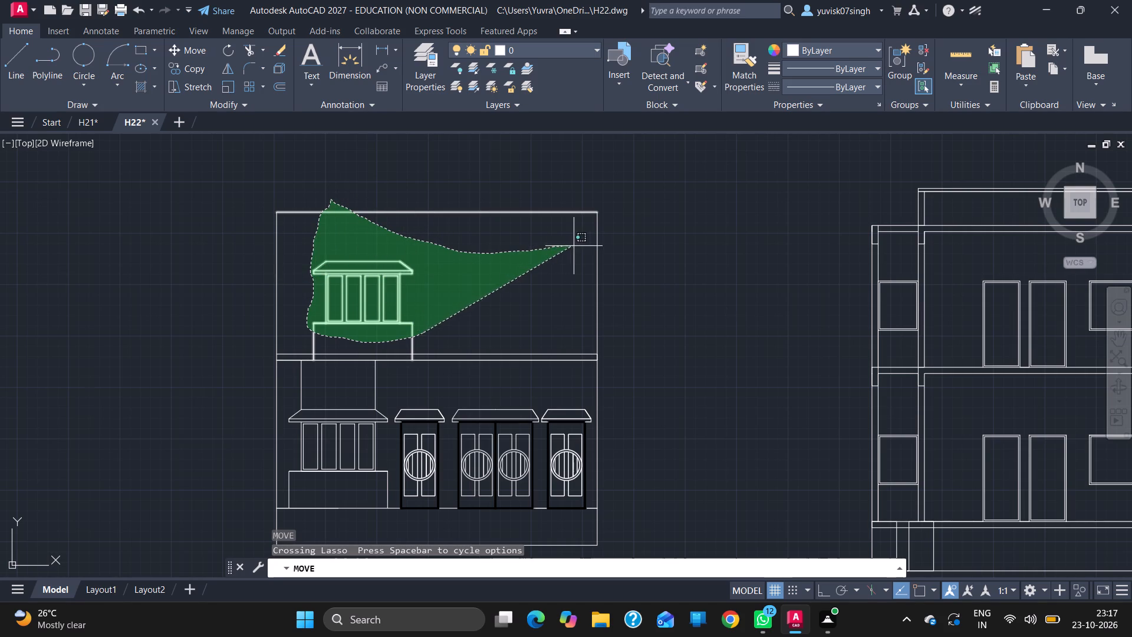
{"action": "left_click_drag", "start_coordinate": [578, 246], "coordinate": [613, 253]}
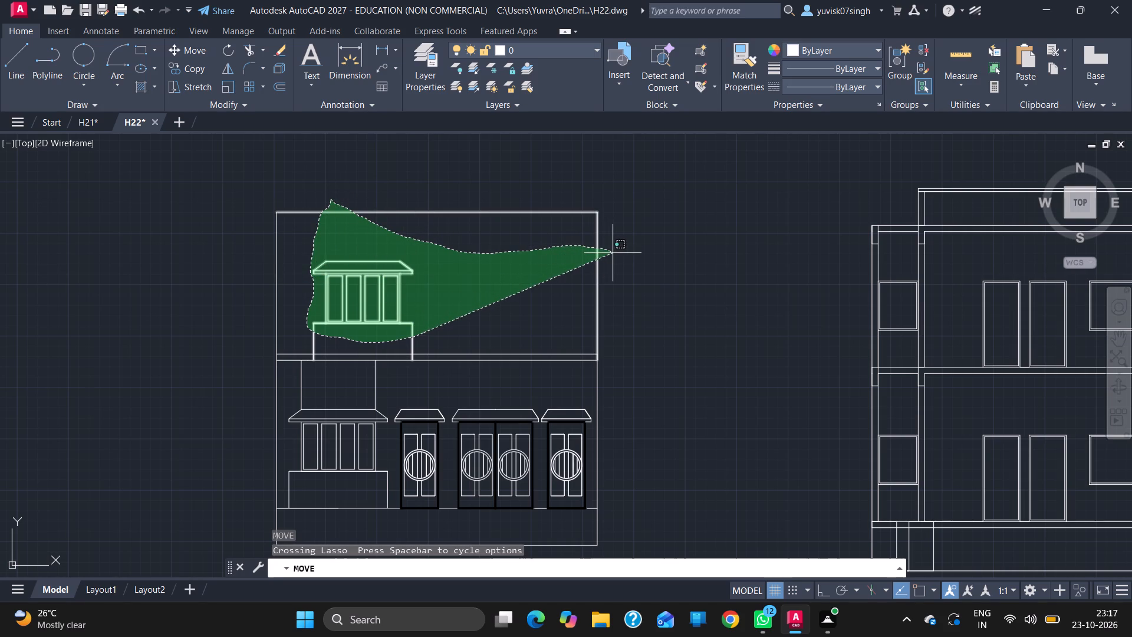
{"action": "left_click_drag", "start_coordinate": [613, 253], "coordinate": [611, 257]}
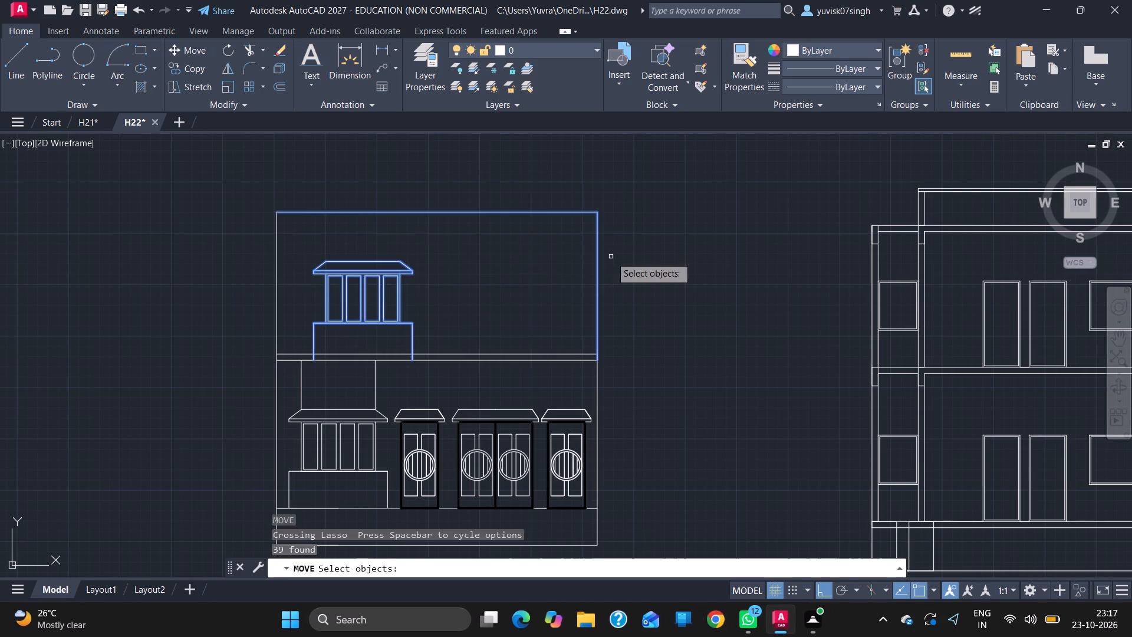
{"action": "left_click", "coordinate": [276, 293]}
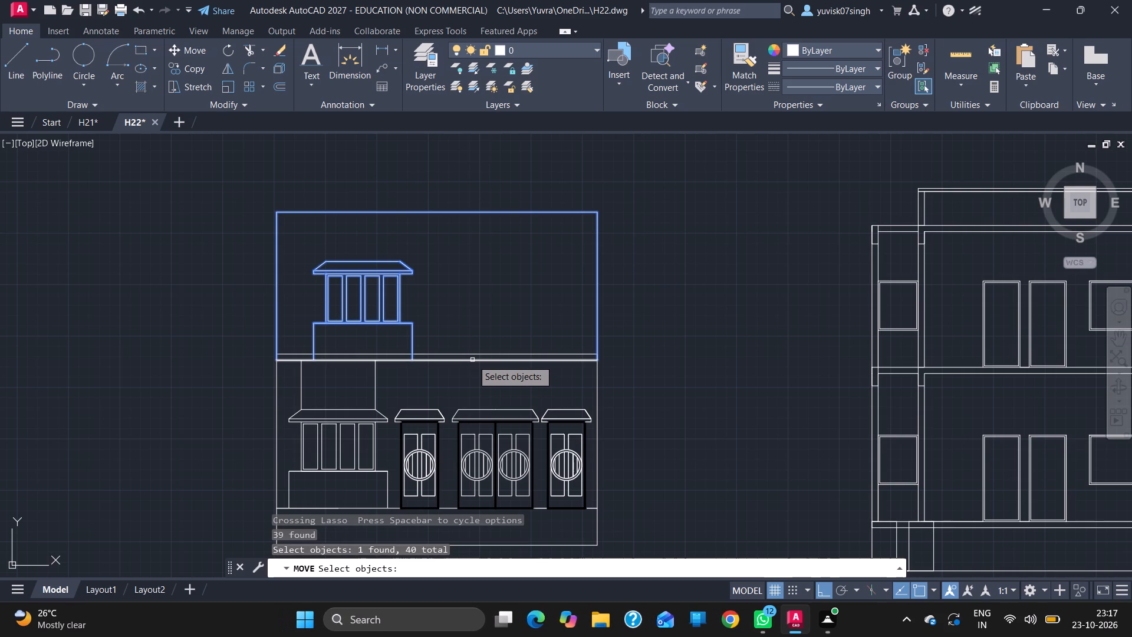
{"action": "key", "text": "Return"}
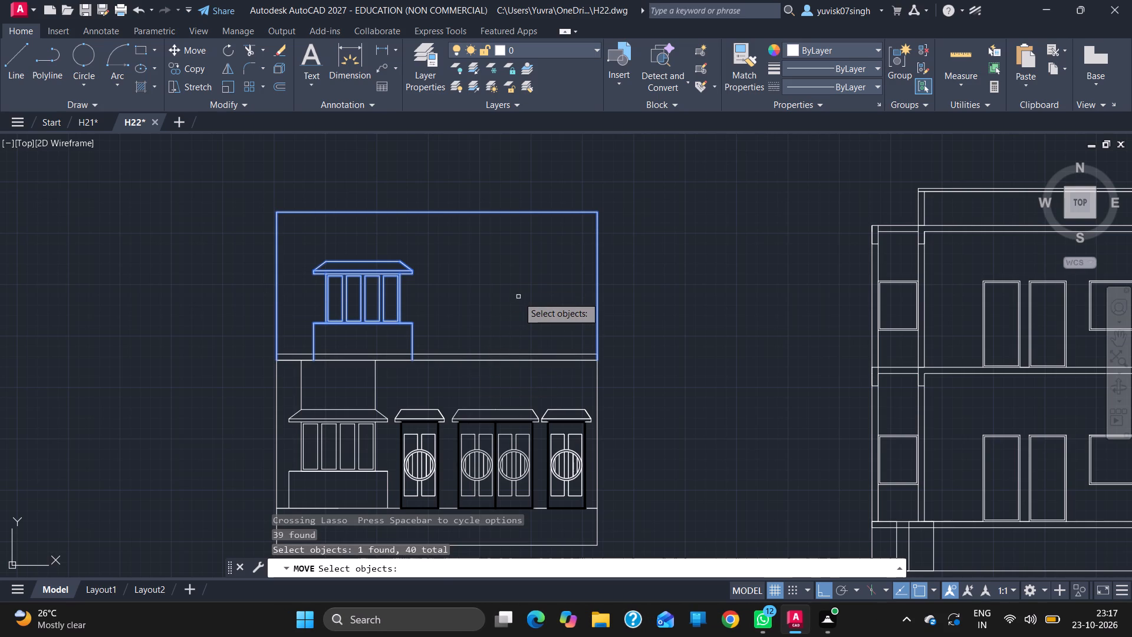
{"action": "left_click", "coordinate": [597, 362]}
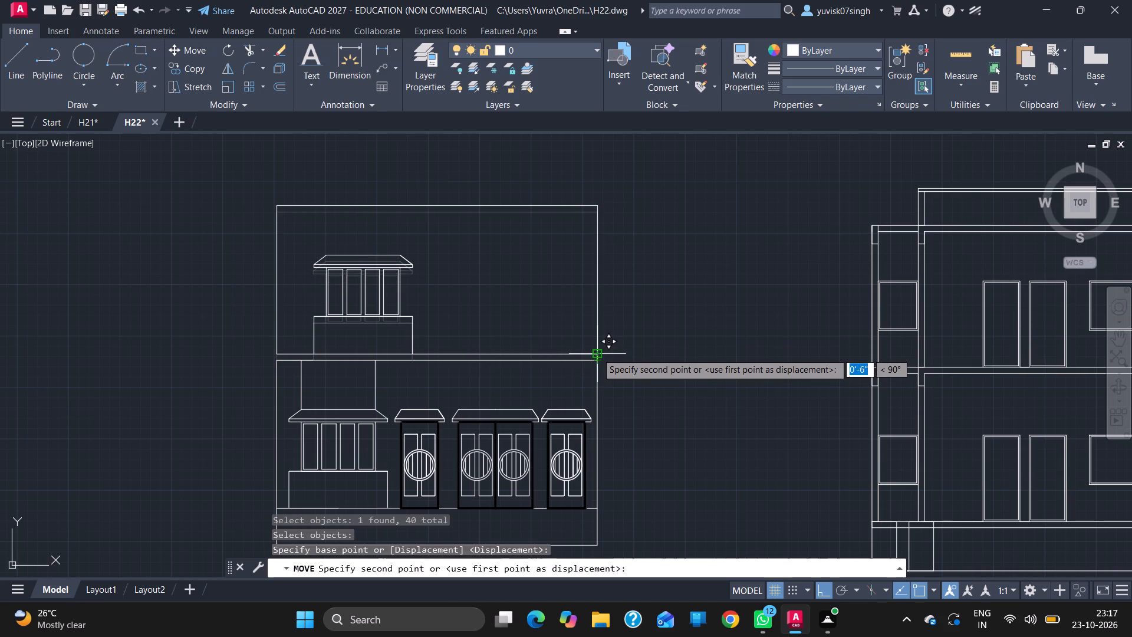
{"action": "left_click", "coordinate": [597, 353]}
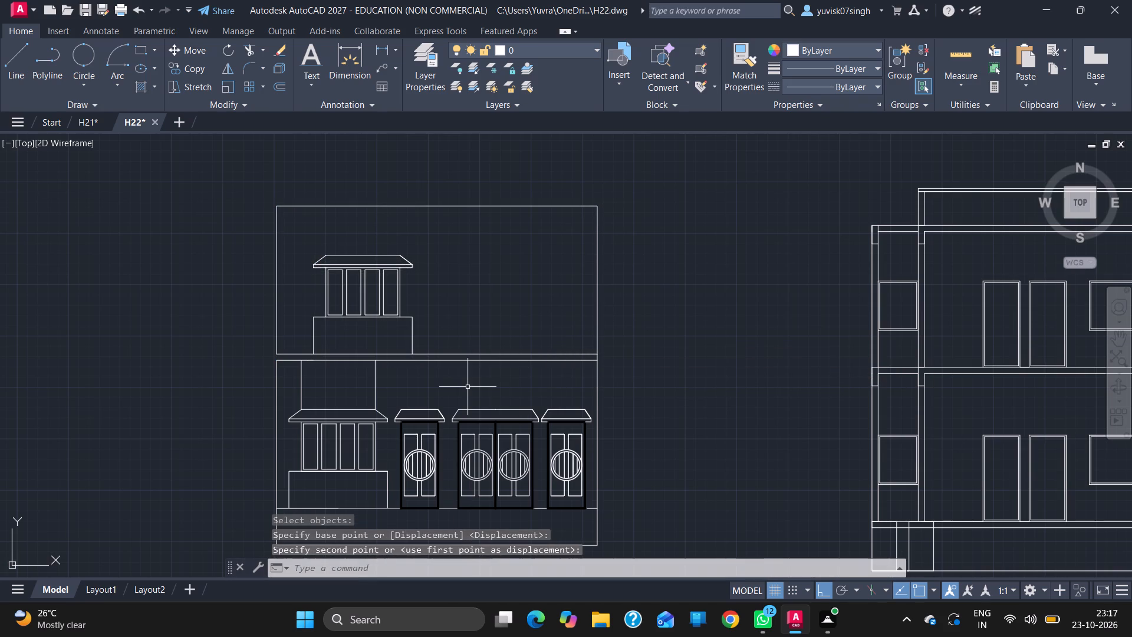
Draw a short vertical line closing the slab band's left end between the two storeys.
{"action": "left_click", "coordinate": [12, 55]}
{"action": "scroll", "coordinate": [208, 339], "scroll_direction": "up", "scroll_amount": 3, "text": "ctrl"}
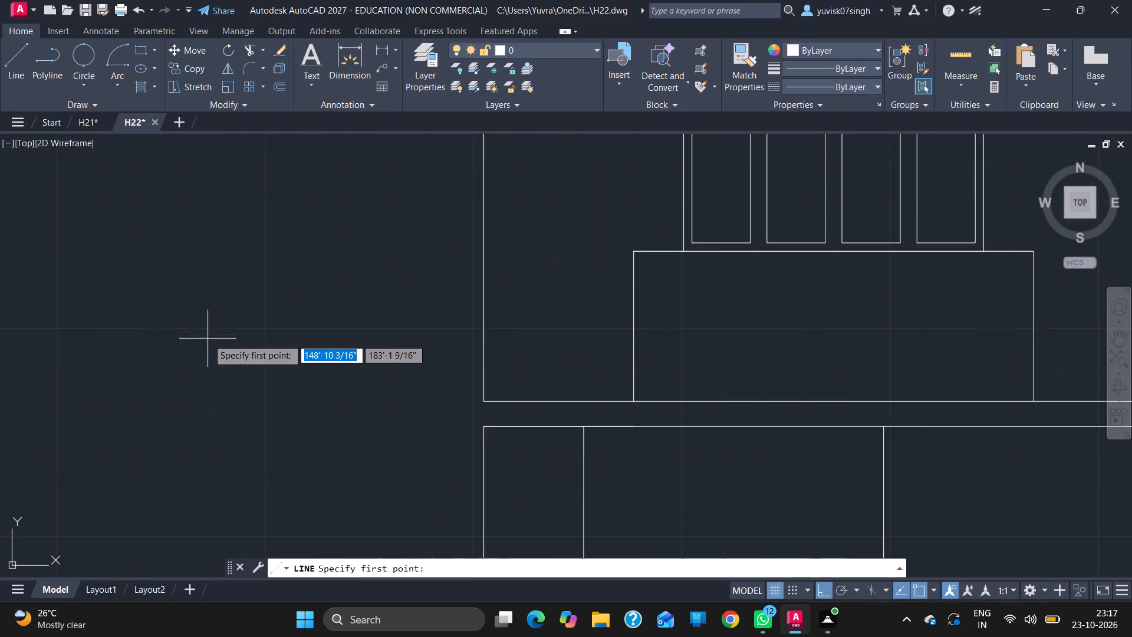
{"action": "left_click_drag", "start_coordinate": [485, 400], "coordinate": [486, 428]}
{"action": "left_click", "coordinate": [486, 428]}
{"action": "scroll", "coordinate": [486, 428], "scroll_direction": "down", "scroll_amount": 4, "text": "ctrl"}
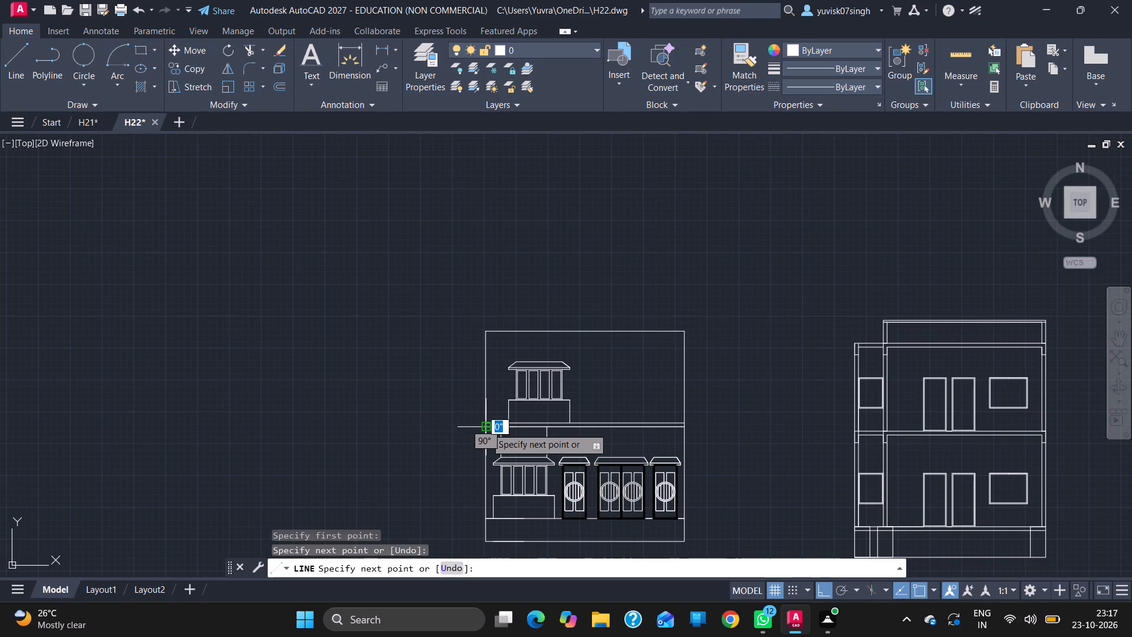
{"action": "key", "text": "Escape"}
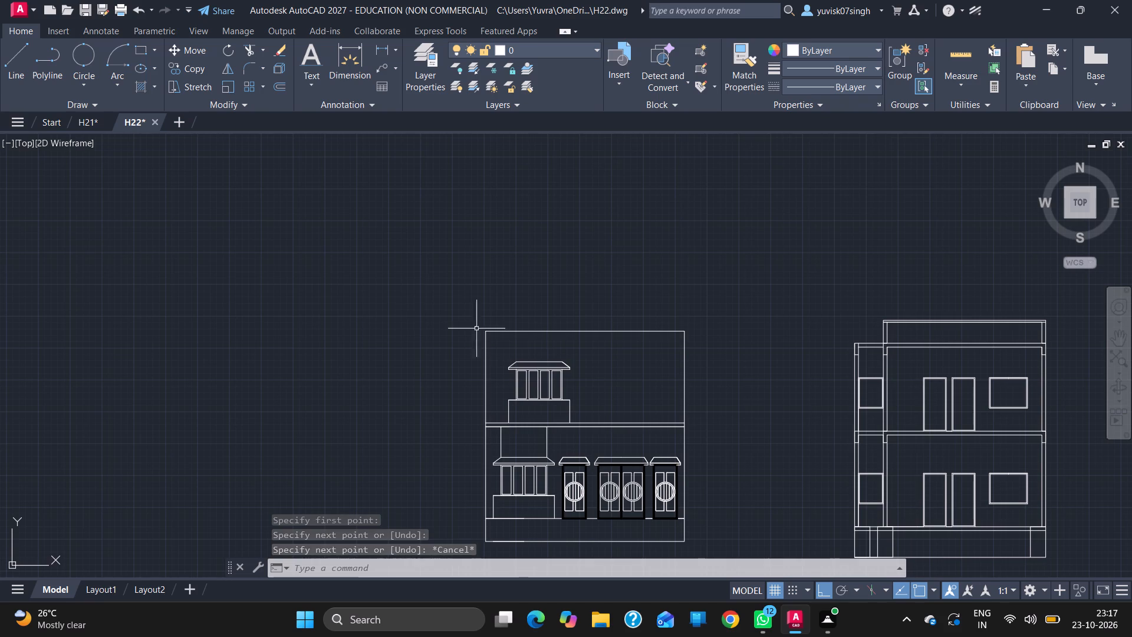
Draw a line 11' inward from the upper storey's bottom right corner, continuing vertically up to its top edge.
{"action": "left_click", "coordinate": [15, 74]}
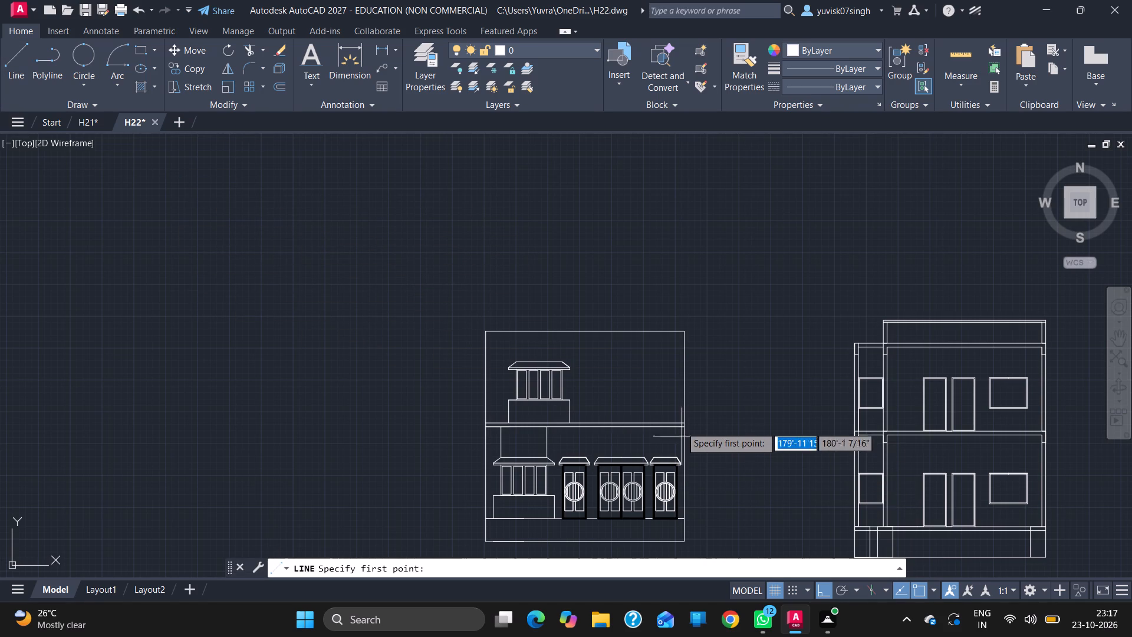
{"action": "left_click_drag", "start_coordinate": [681, 422], "coordinate": [593, 423]}
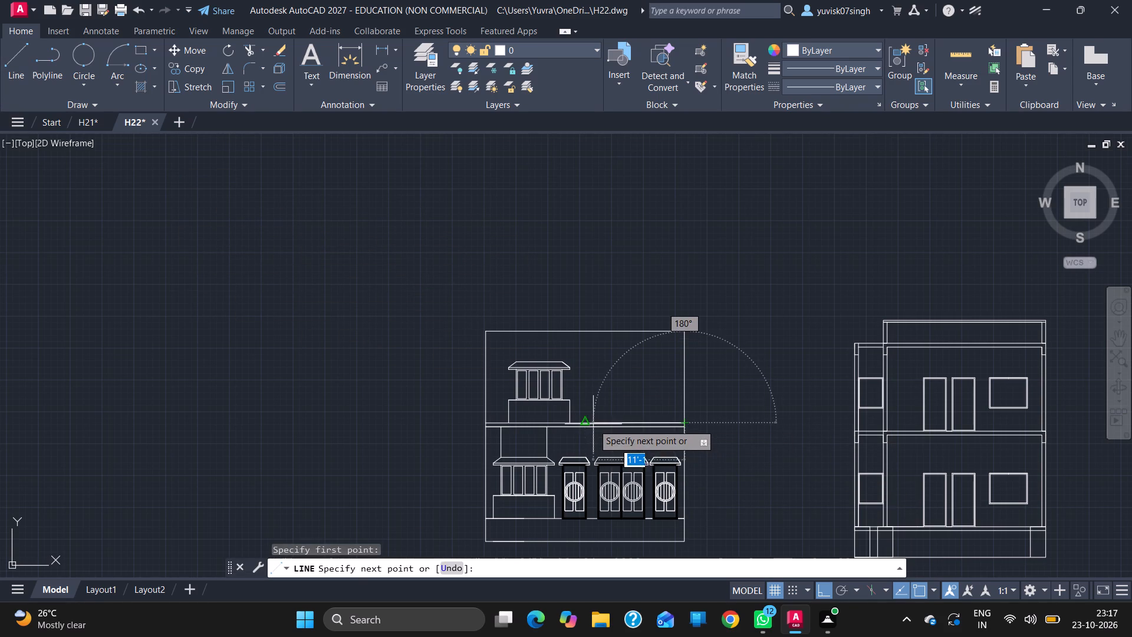
{"action": "left_click_drag", "start_coordinate": [593, 423], "coordinate": [597, 421]}
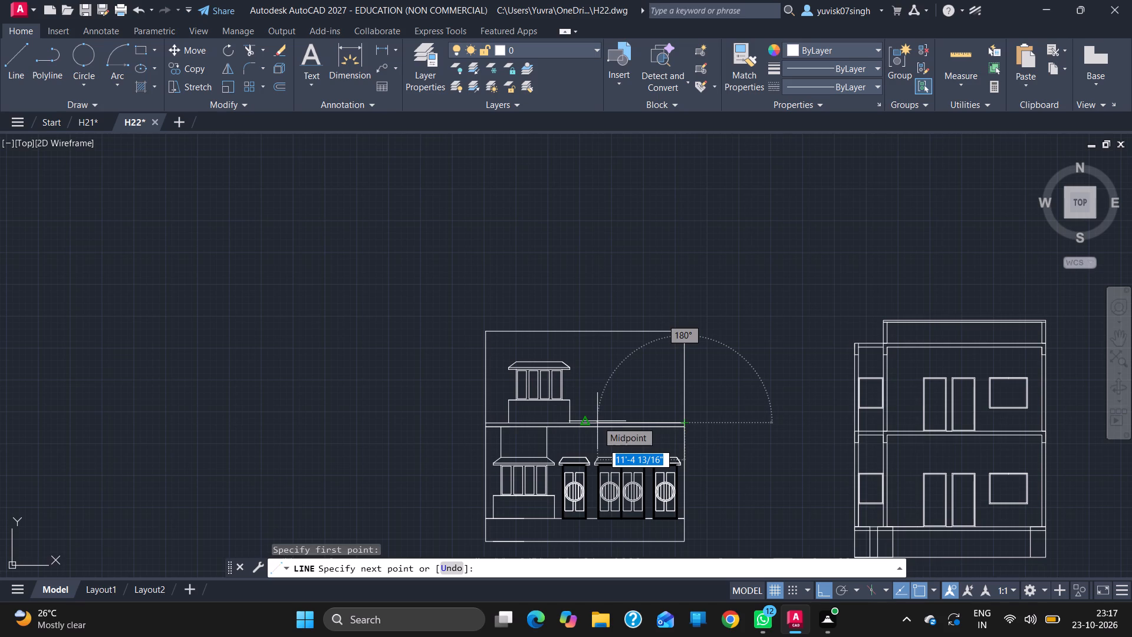
{"action": "type", "text": "11'"}
{"action": "key", "text": "Return"}
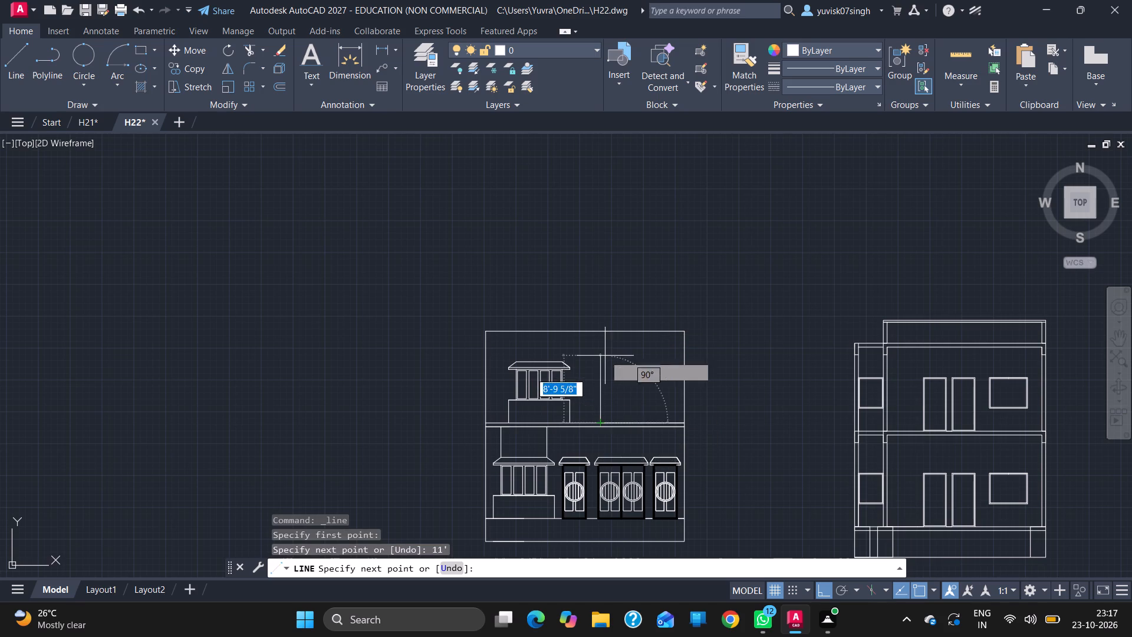
{"action": "left_click", "coordinate": [600, 331]}
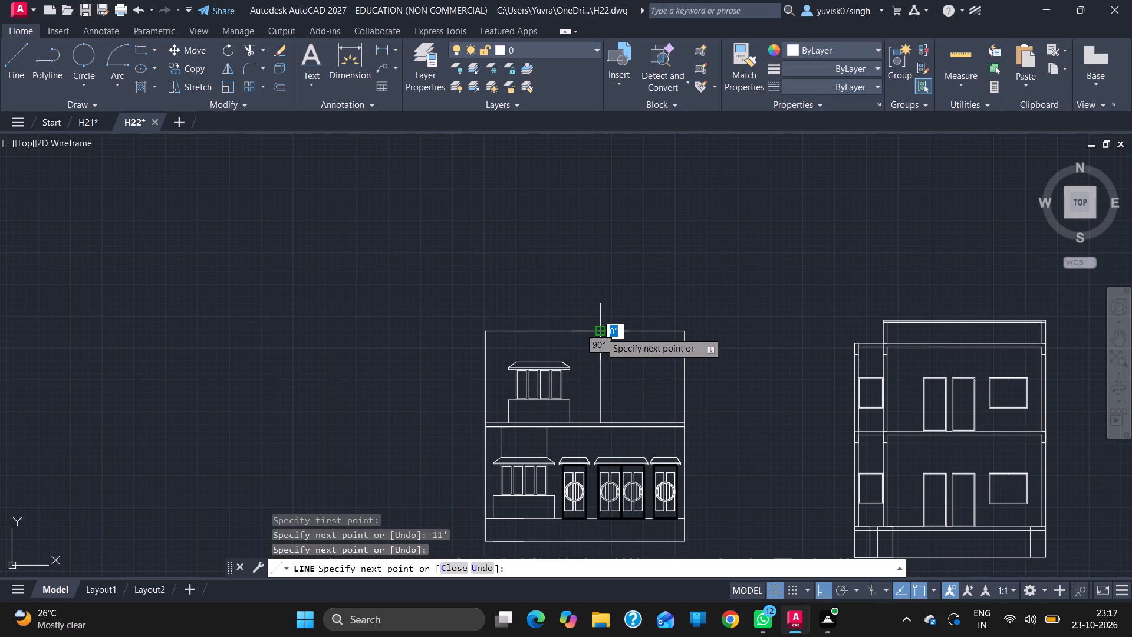
{"action": "key", "text": "Escape"}
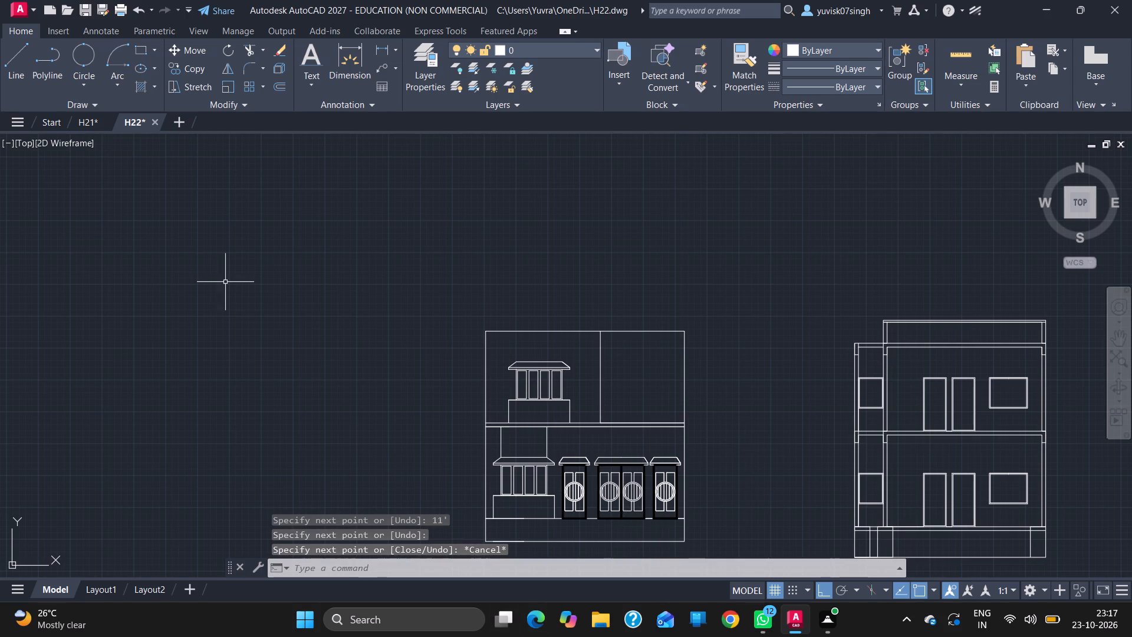
Draw a horizontal line from the top right corner of the box under the upper window to the upper storey's right edge.
{"action": "left_click", "coordinate": [20, 63]}
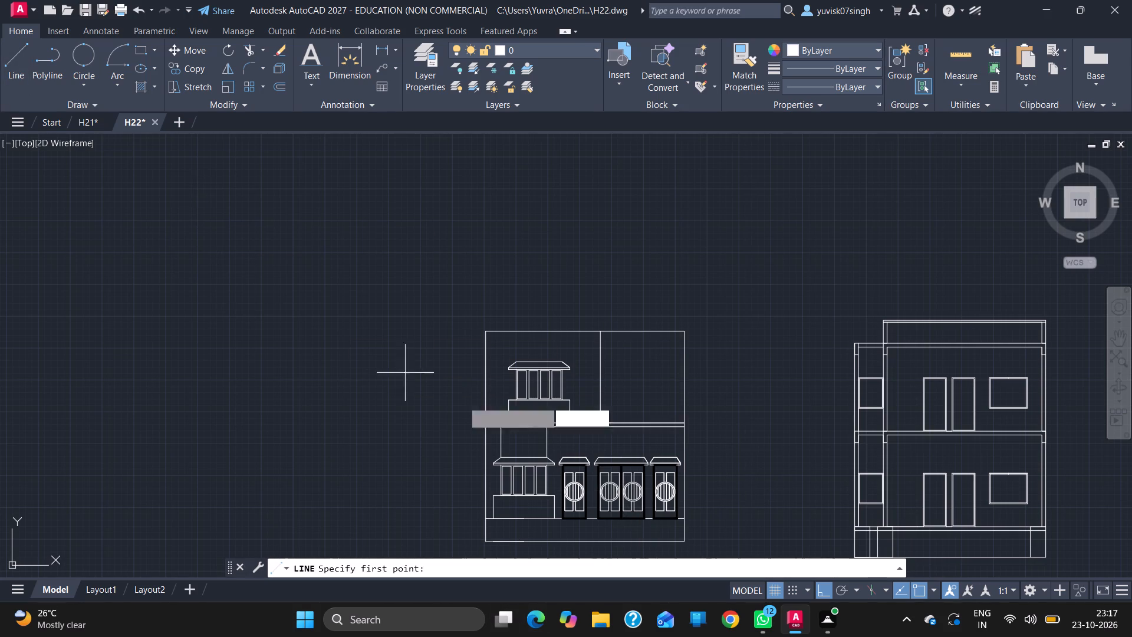
{"action": "left_click_drag", "start_coordinate": [572, 400], "coordinate": [660, 402]}
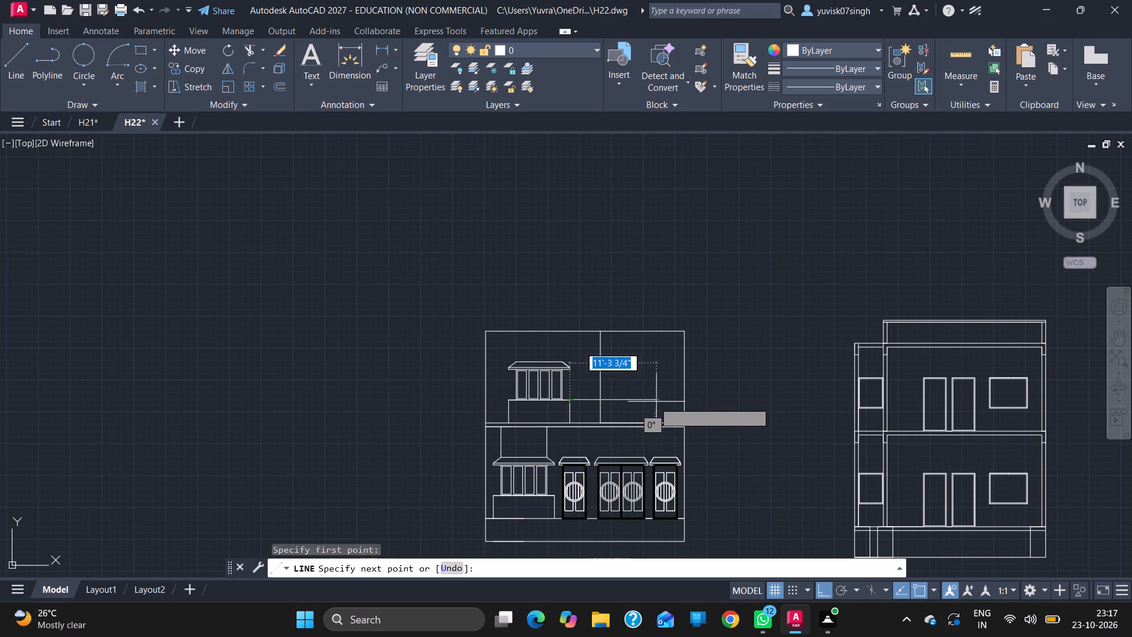
{"action": "left_click_drag", "start_coordinate": [660, 402], "coordinate": [681, 397]}
{"action": "left_click", "coordinate": [681, 397]}
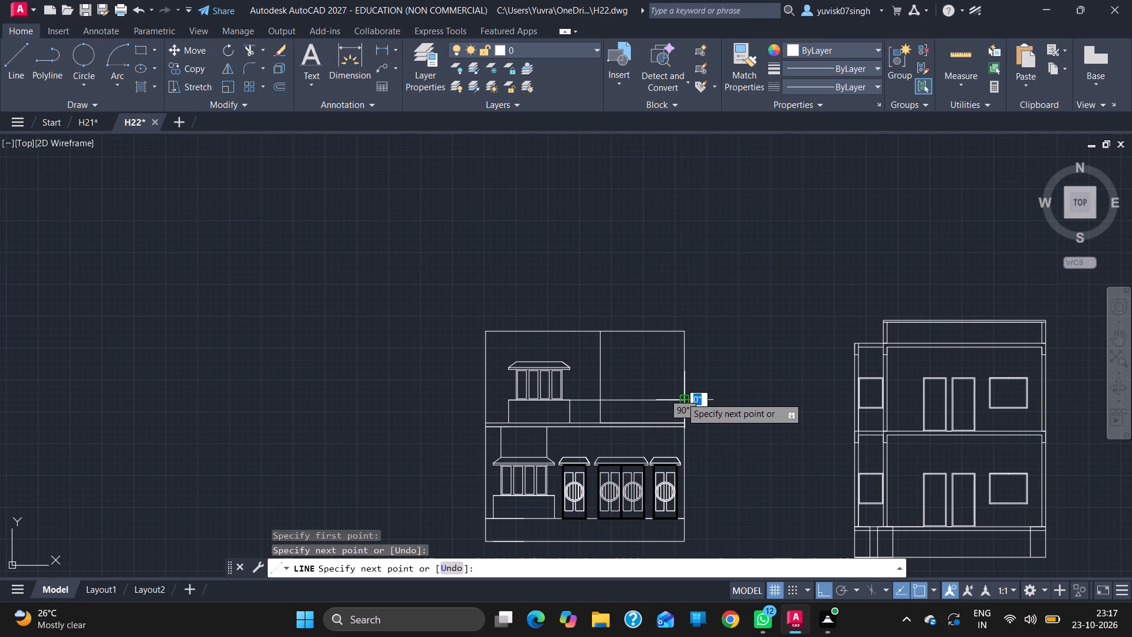
{"action": "key", "text": "Escape"}
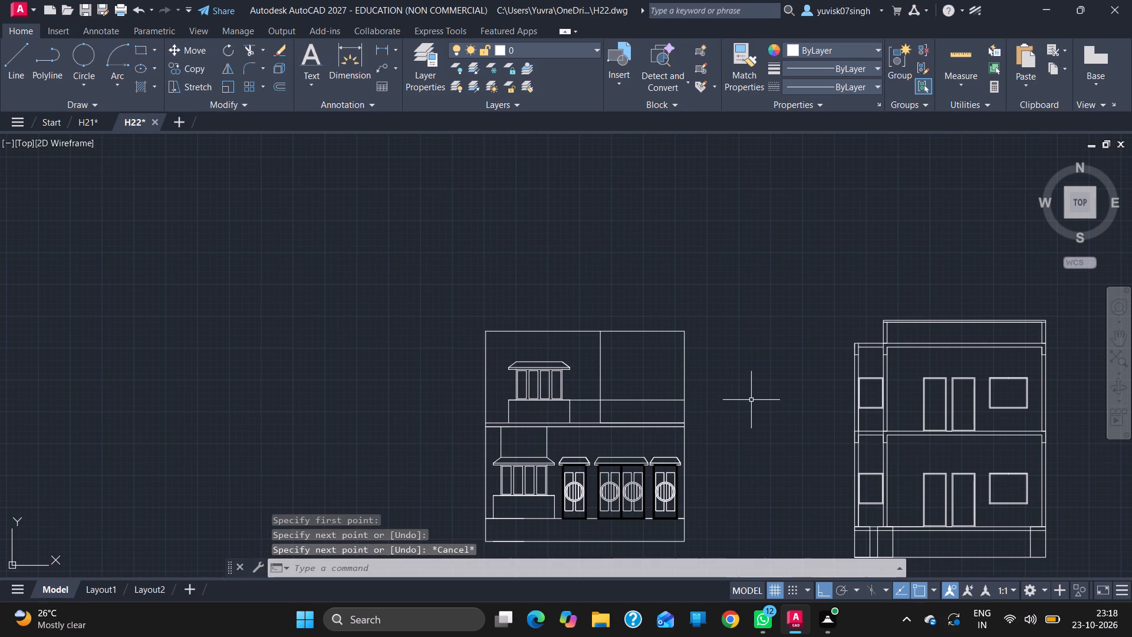
Trim the new horizontal line between the box and the vertical divider, keeping only the part inside the right bay.
{"action": "type", "text": "TR"}
{"action": "key", "text": "Return"}
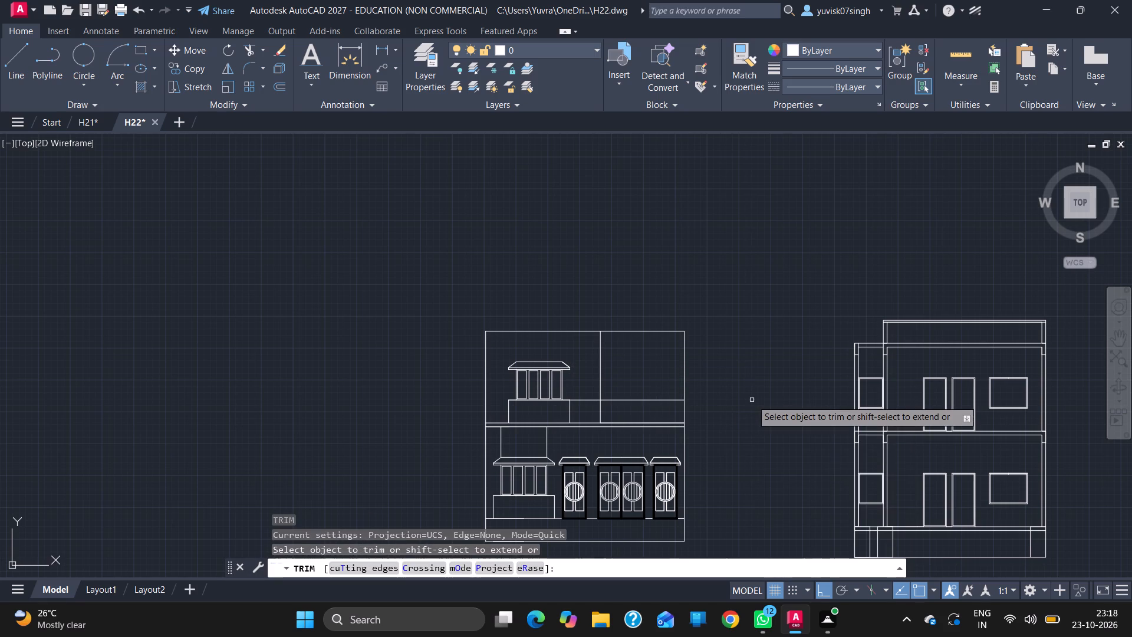
{"action": "left_click", "coordinate": [588, 400]}
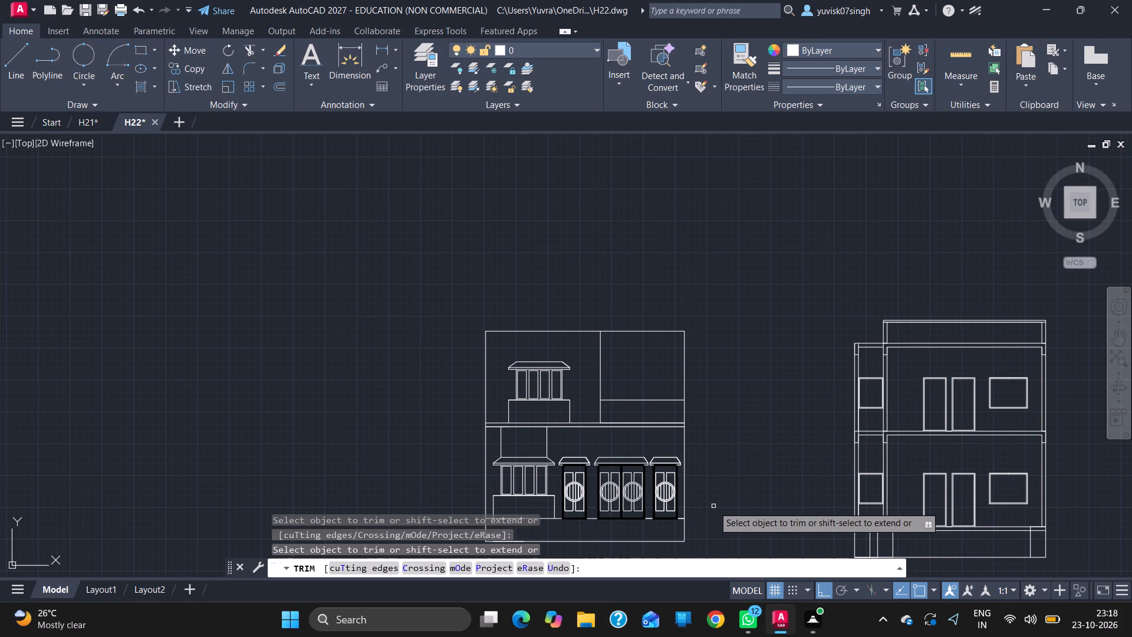
{"action": "key", "text": "Escape"}
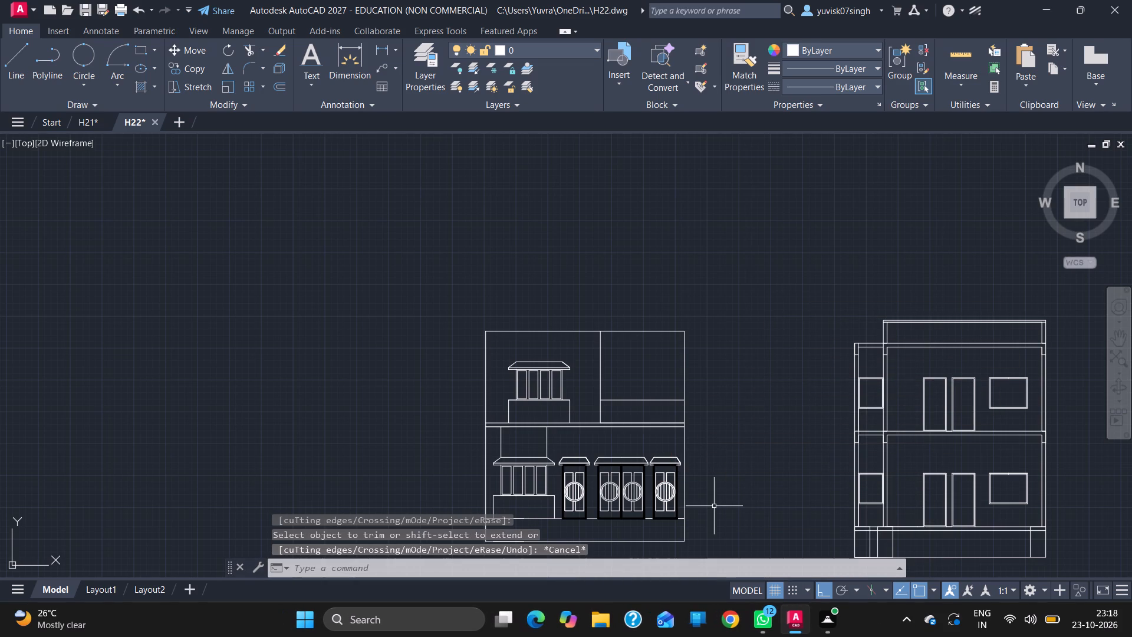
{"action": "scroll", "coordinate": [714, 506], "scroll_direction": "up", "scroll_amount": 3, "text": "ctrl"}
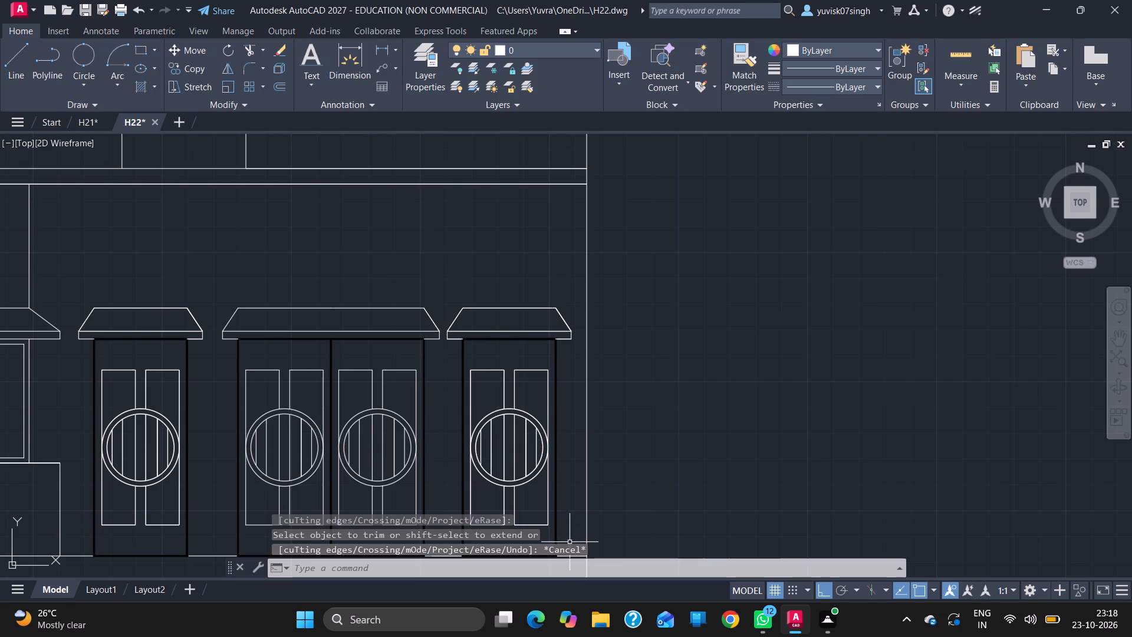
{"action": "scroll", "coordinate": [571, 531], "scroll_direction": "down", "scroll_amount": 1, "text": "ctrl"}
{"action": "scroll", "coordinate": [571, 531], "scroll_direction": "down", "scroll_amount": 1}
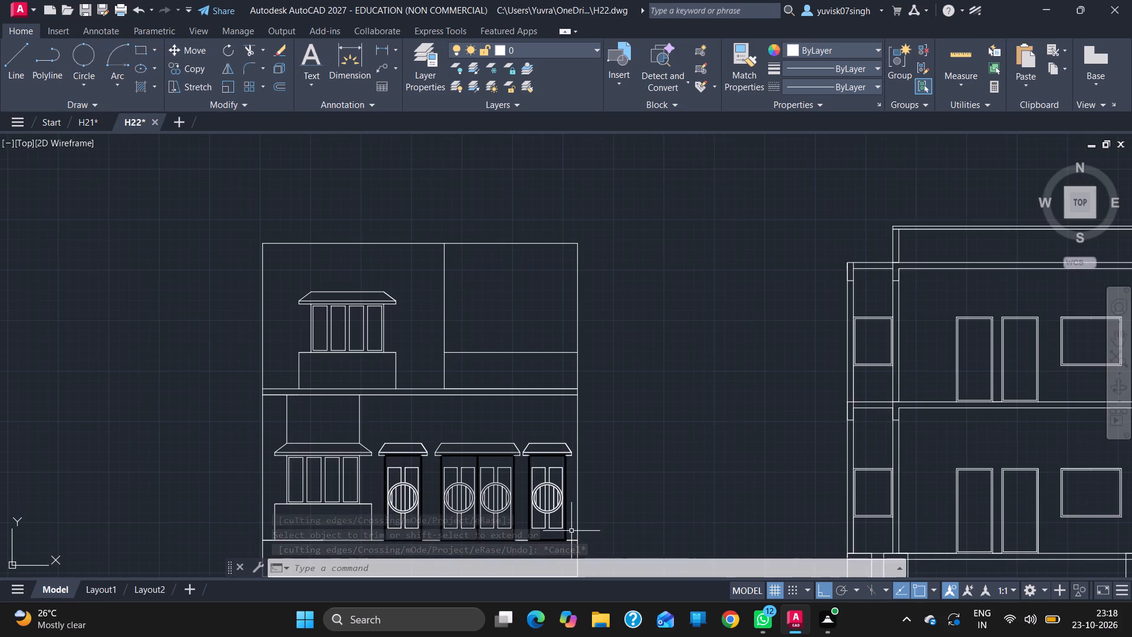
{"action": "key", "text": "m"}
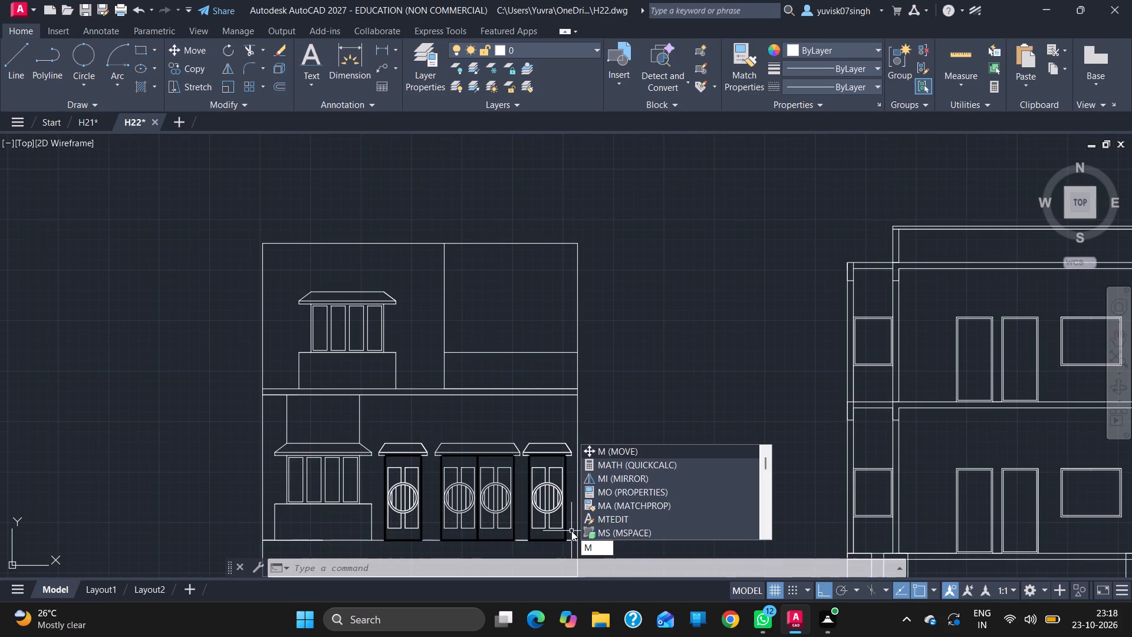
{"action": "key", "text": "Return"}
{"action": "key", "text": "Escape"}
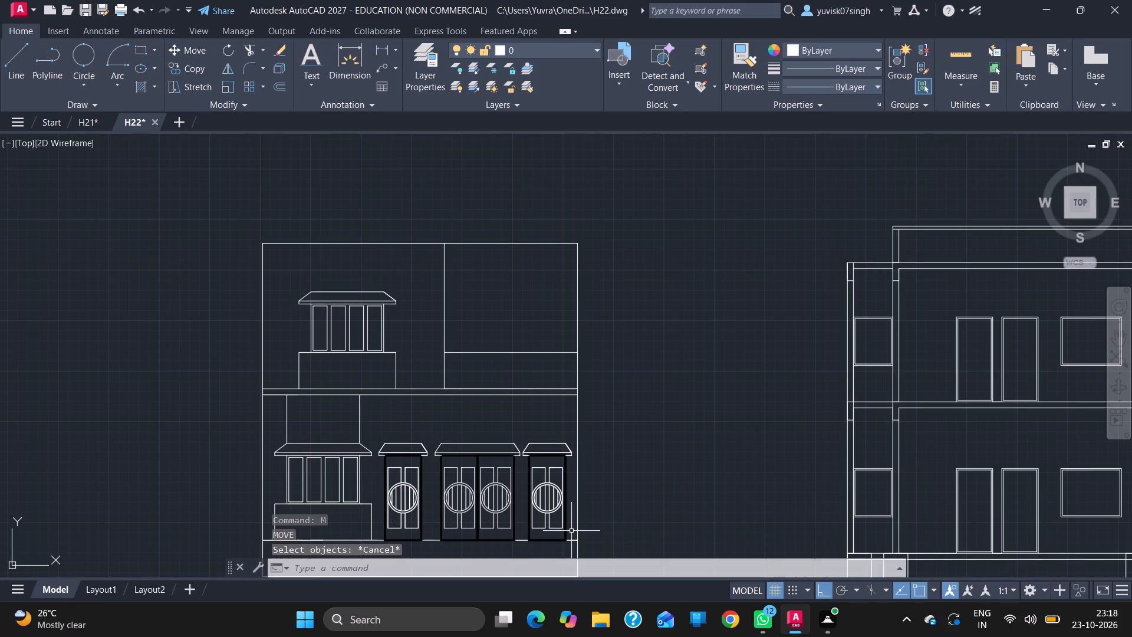
Copy the rightmost ground-floor door with its cap from its bottom left corner to the foot of the upper storey's vertical divider.
{"action": "type", "text": "CO"}
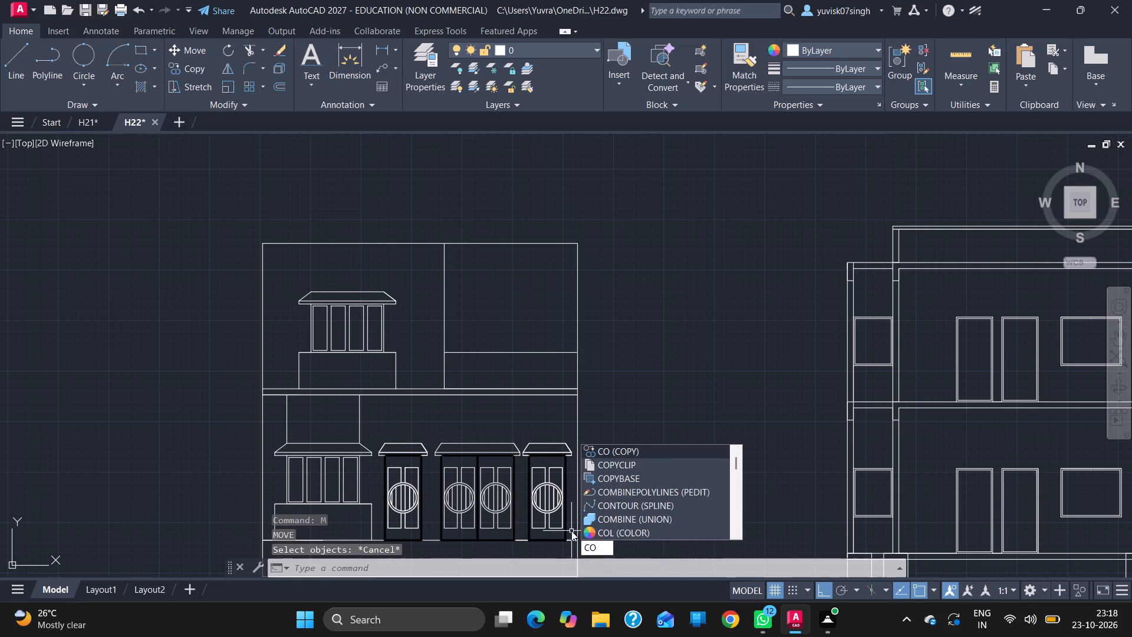
{"action": "key", "text": "Return"}
{"action": "left_click", "coordinate": [541, 540]}
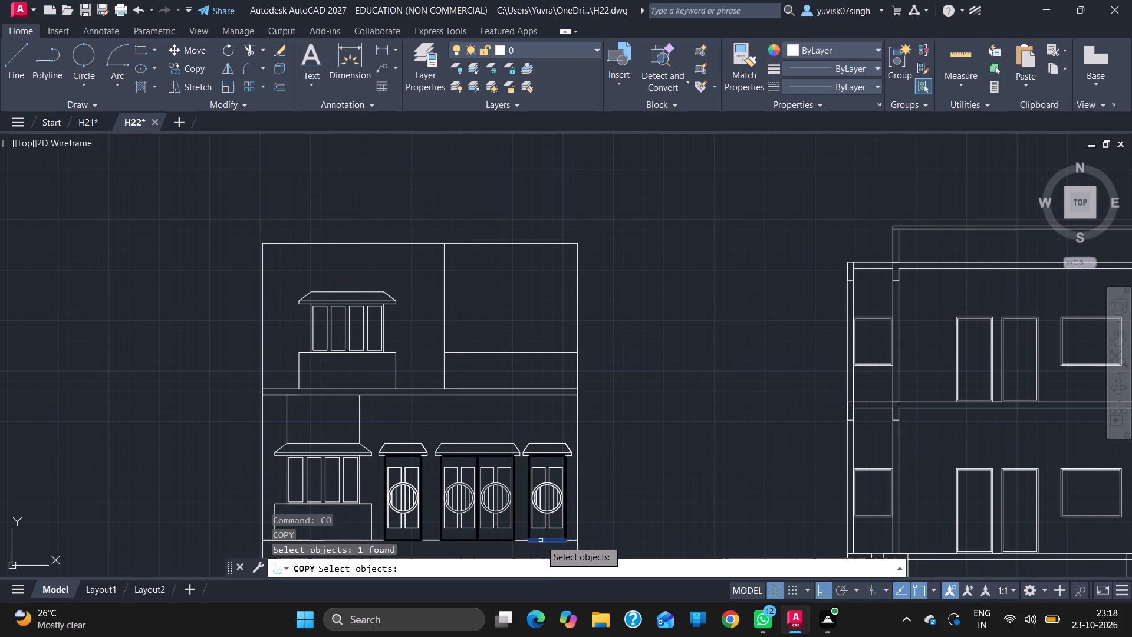
{"action": "left_click", "coordinate": [531, 531]}
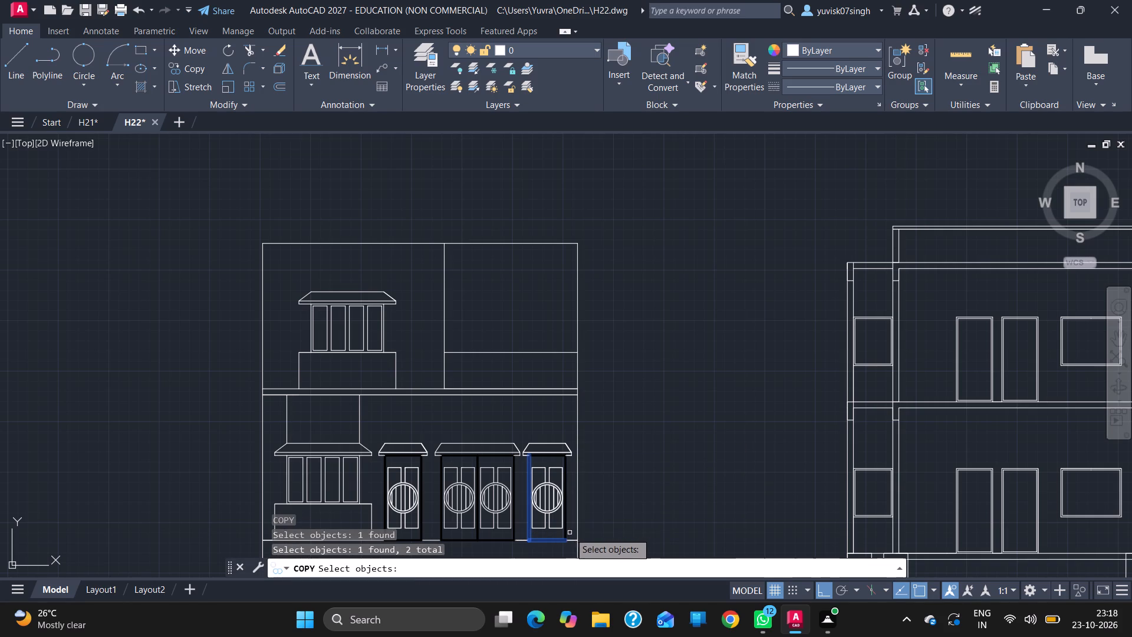
{"action": "left_click_drag", "start_coordinate": [572, 532], "coordinate": [528, 527]}
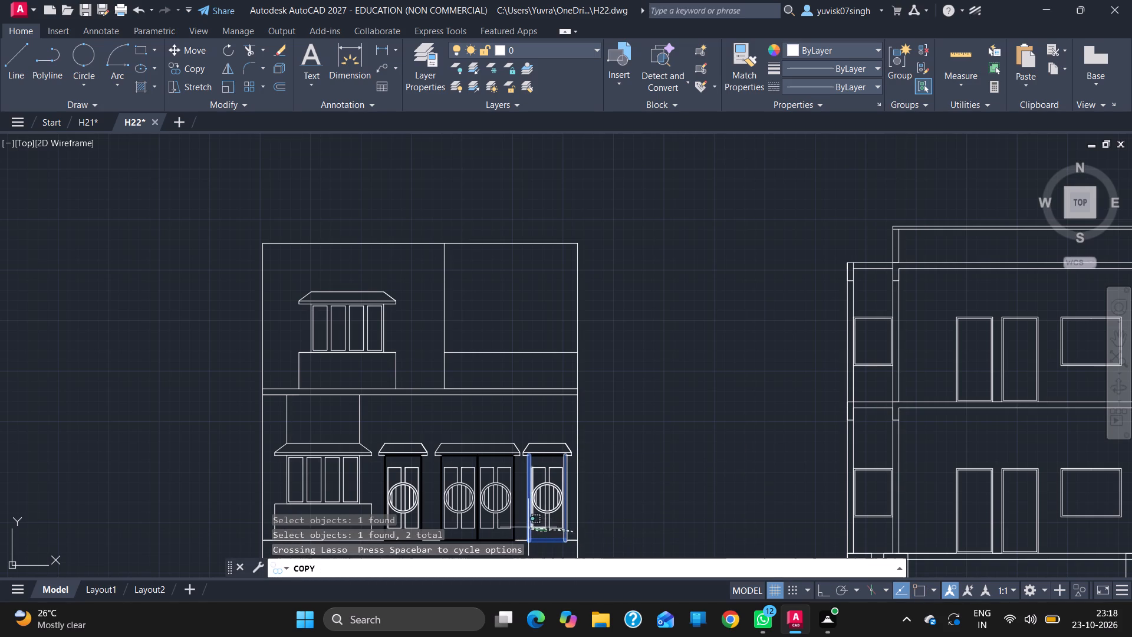
{"action": "left_click_drag", "start_coordinate": [528, 527], "coordinate": [525, 415]}
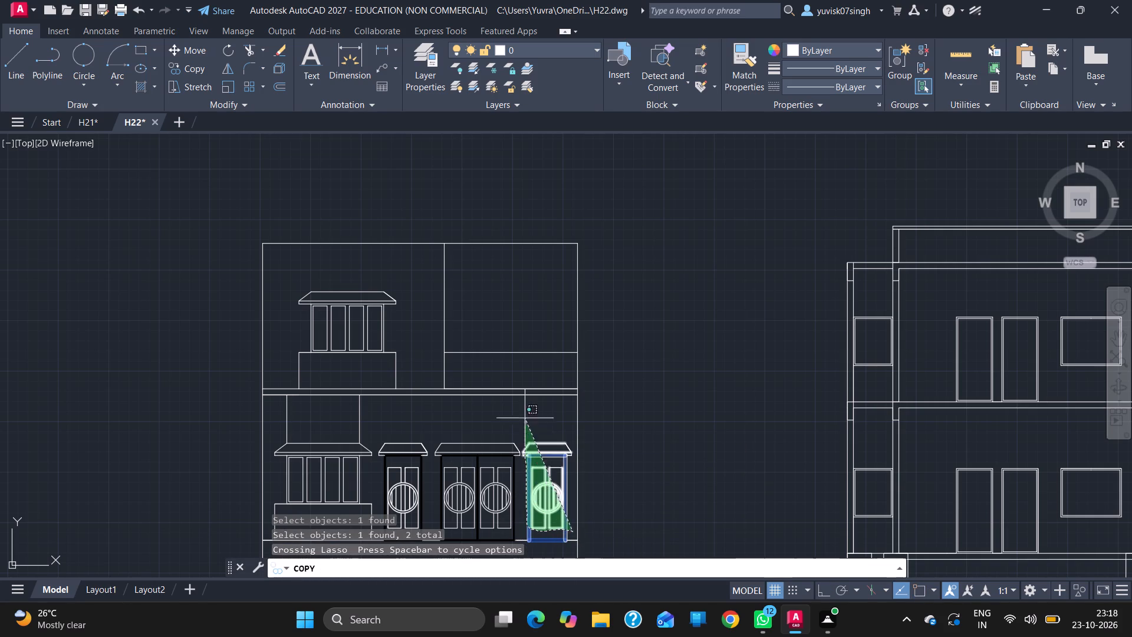
{"action": "left_click_drag", "start_coordinate": [525, 415], "coordinate": [525, 414]}
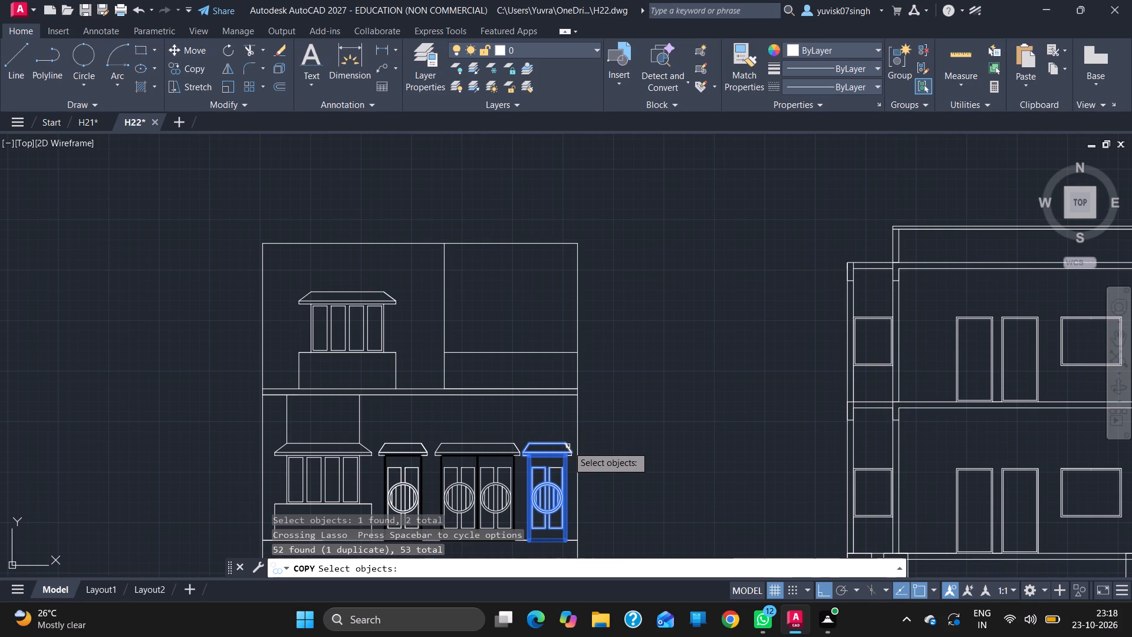
{"action": "left_click", "coordinate": [568, 446]}
{"action": "left_click", "coordinate": [555, 468]}
{"action": "scroll", "coordinate": [555, 468], "scroll_direction": "up", "scroll_amount": 2, "text": "ctrl"}
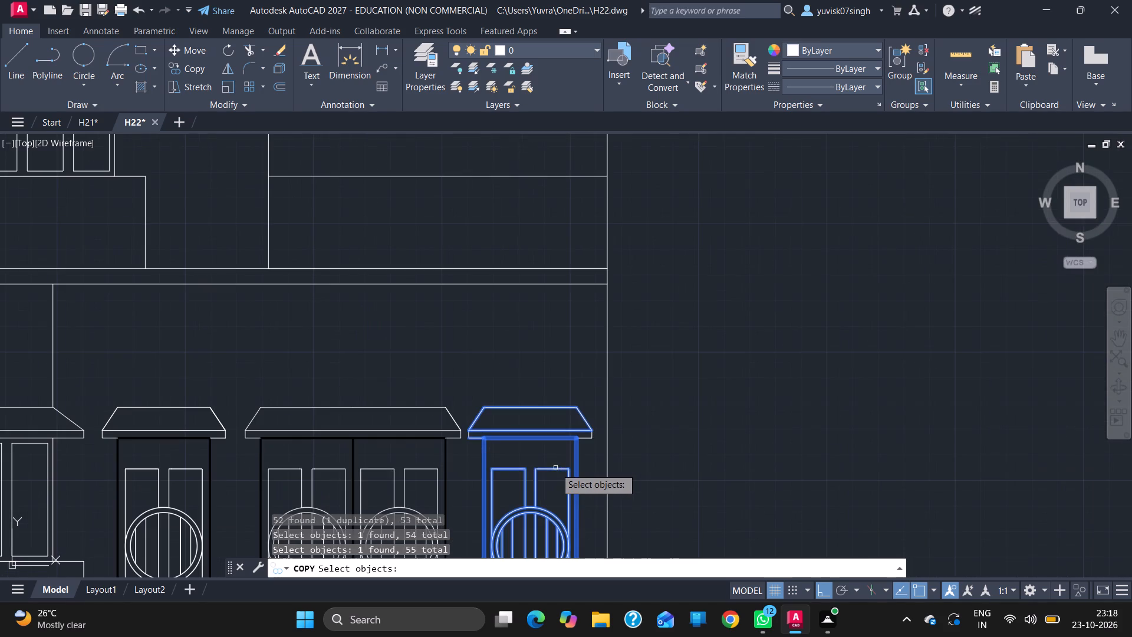
{"action": "left_click", "coordinate": [469, 434]}
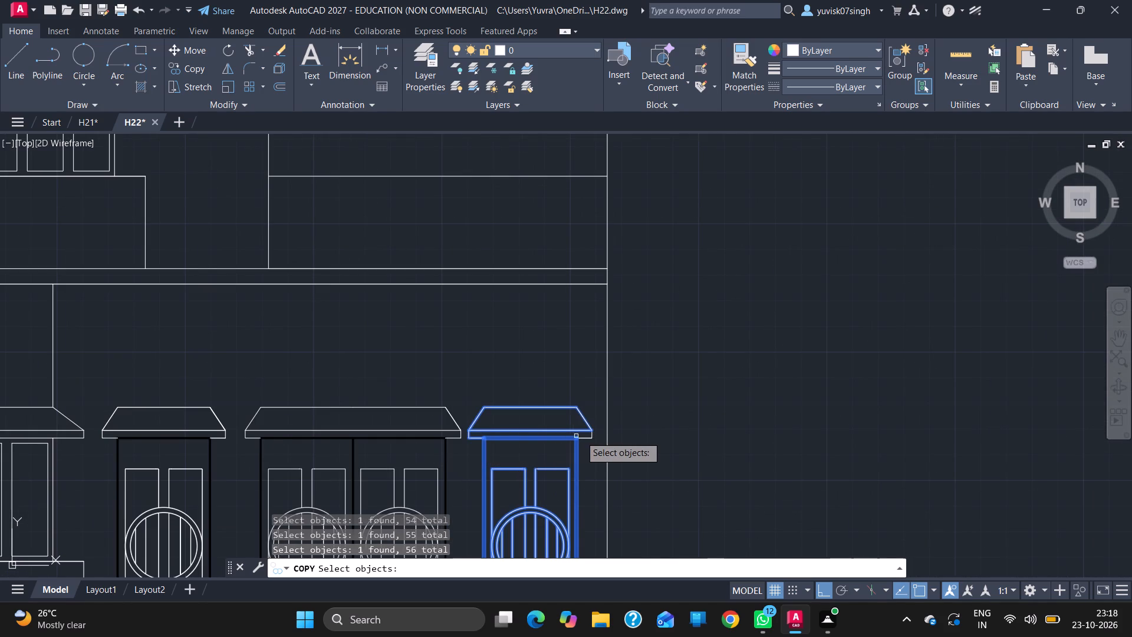
{"action": "left_click", "coordinate": [590, 438]}
{"action": "left_click", "coordinate": [591, 435]}
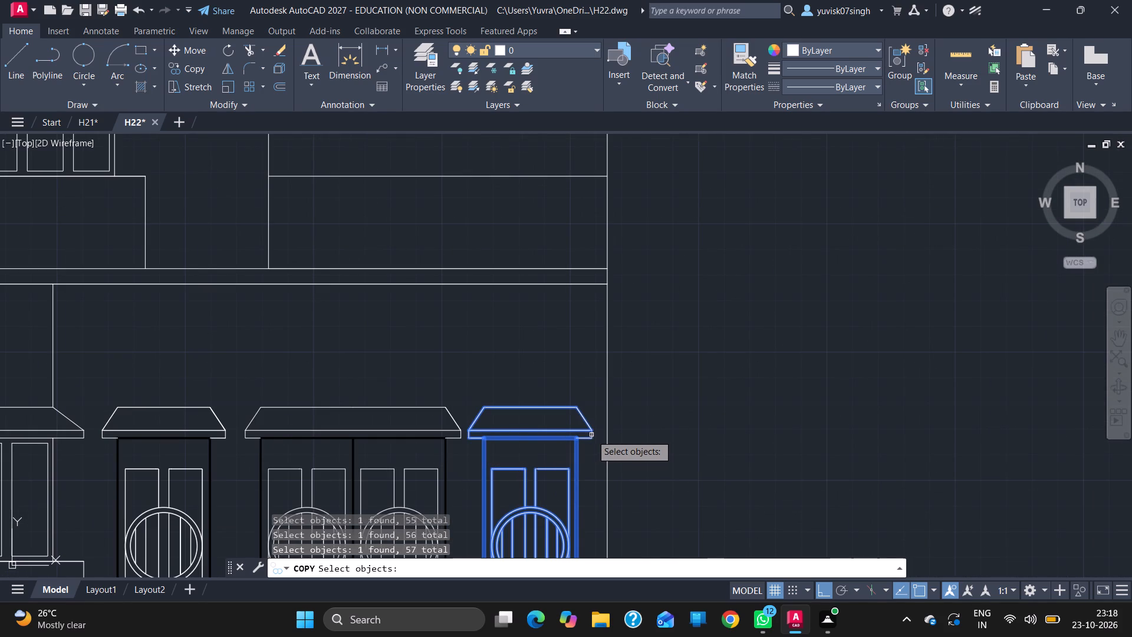
{"action": "scroll", "coordinate": [690, 446], "scroll_direction": "down", "scroll_amount": 2, "text": "ctrl"}
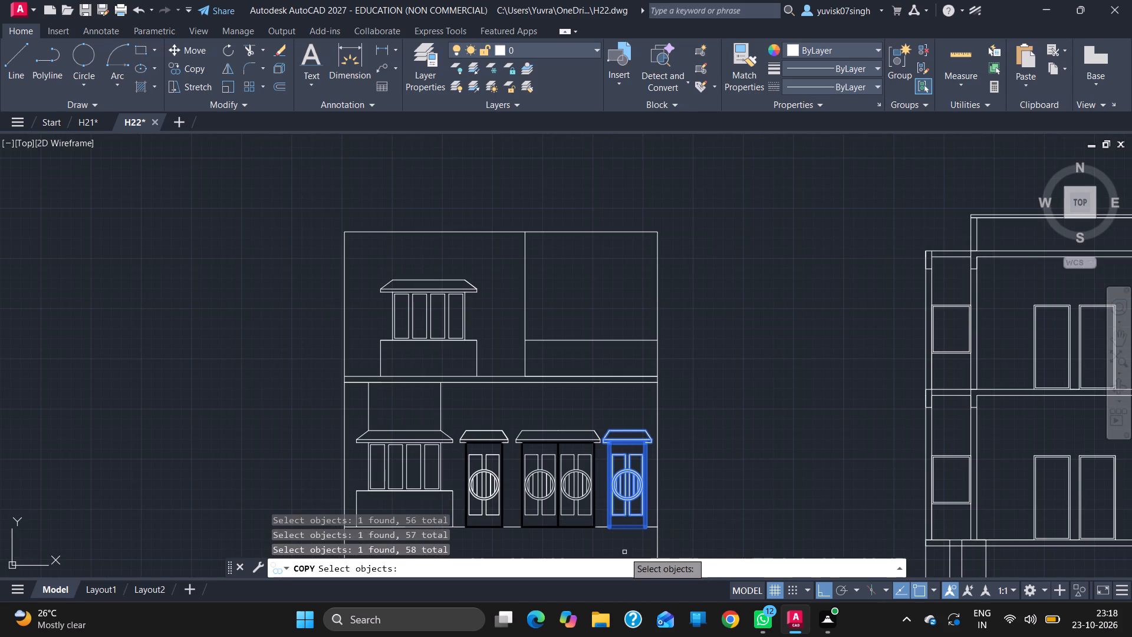
{"action": "key", "text": "Return"}
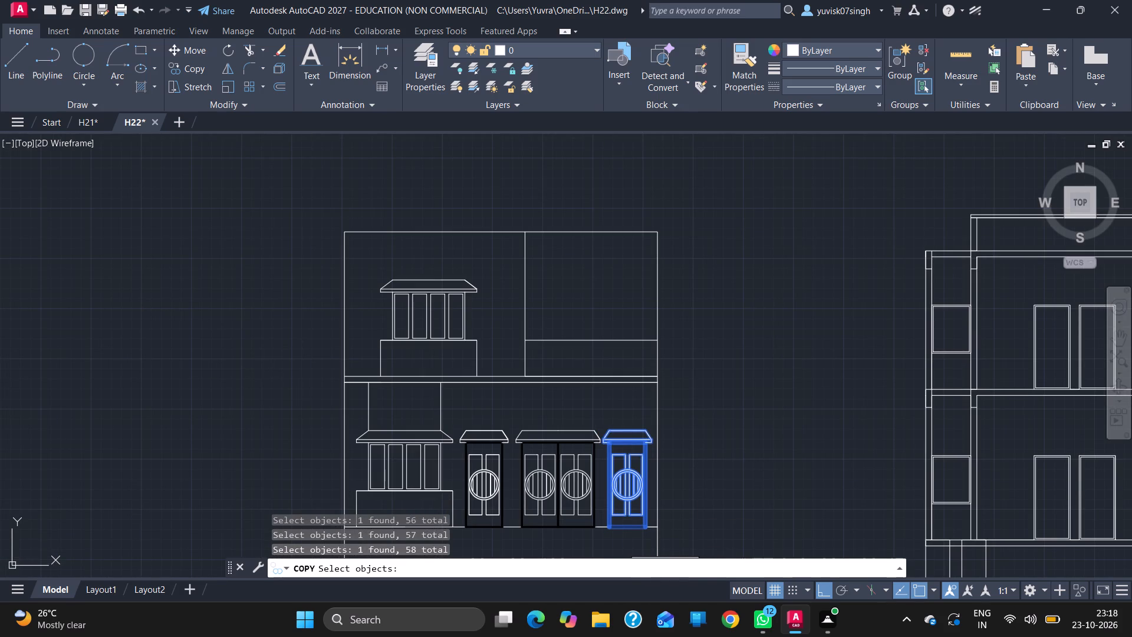
{"action": "left_click", "coordinate": [613, 525]}
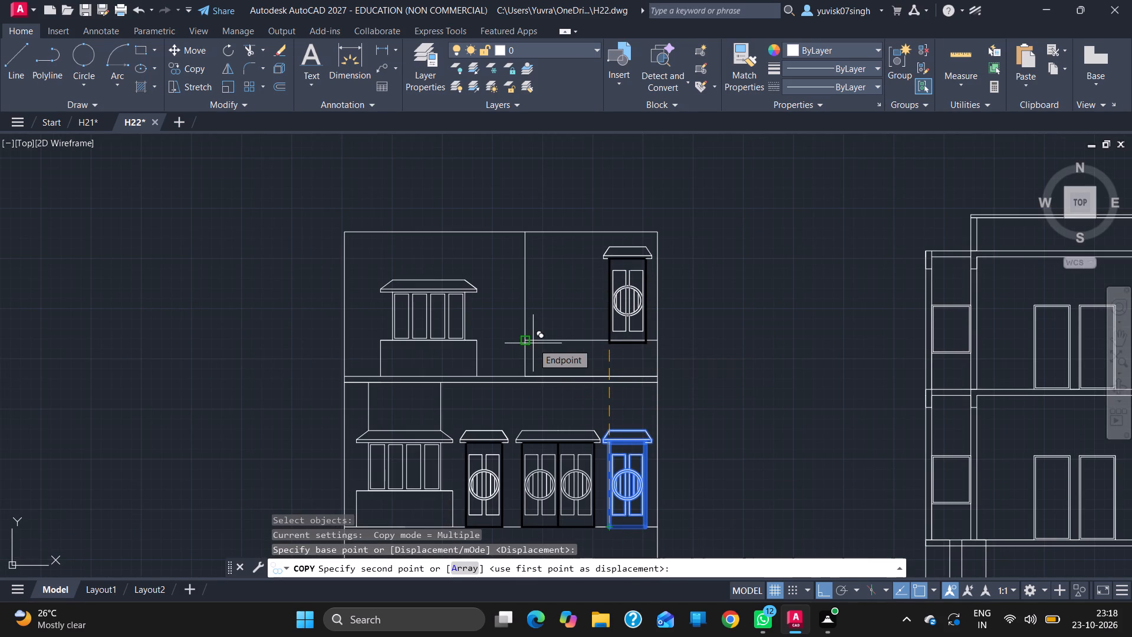
{"action": "left_click", "coordinate": [522, 373]}
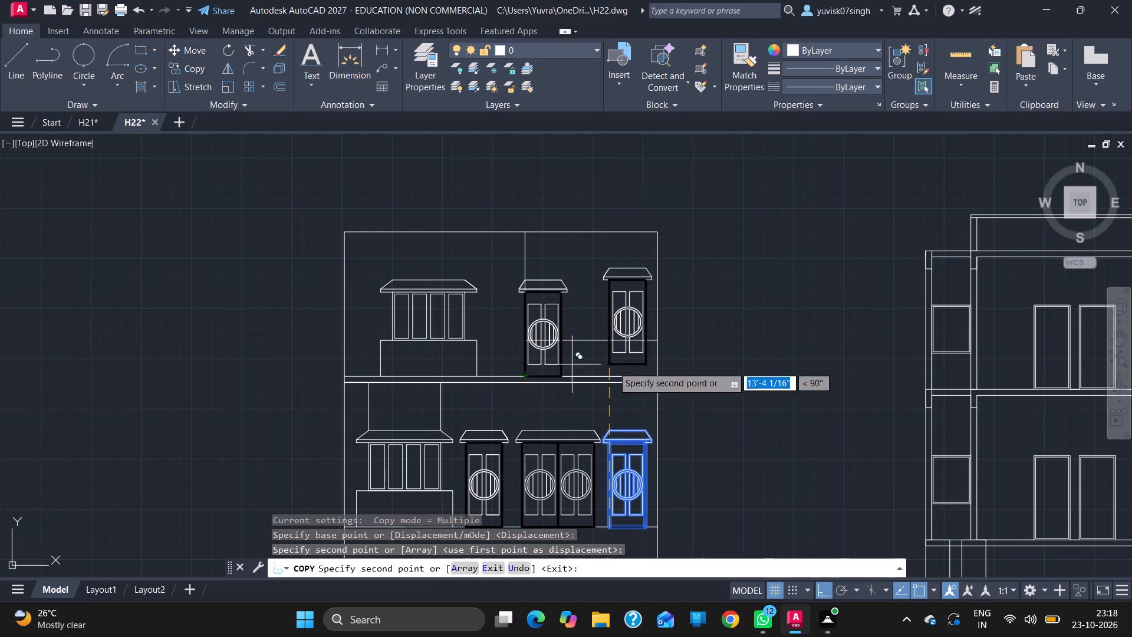
{"action": "key", "text": "Escape"}
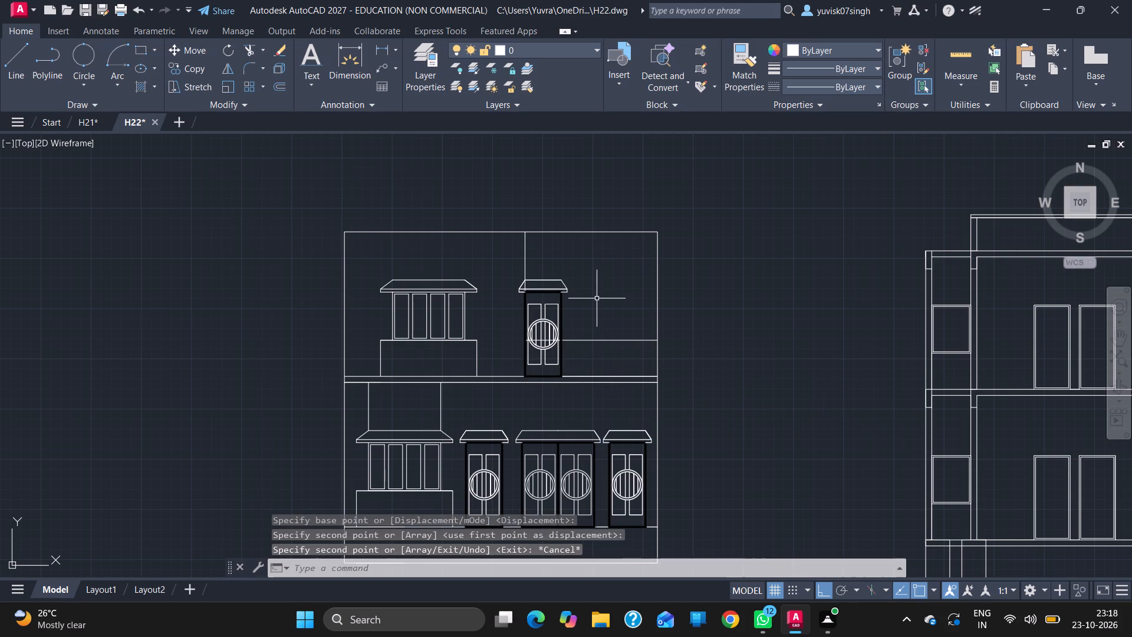
Trim away the whole sloped cap above the copied upper-storey door, including its leftover end pieces.
{"action": "type", "text": "TR"}
{"action": "key", "text": "Return"}
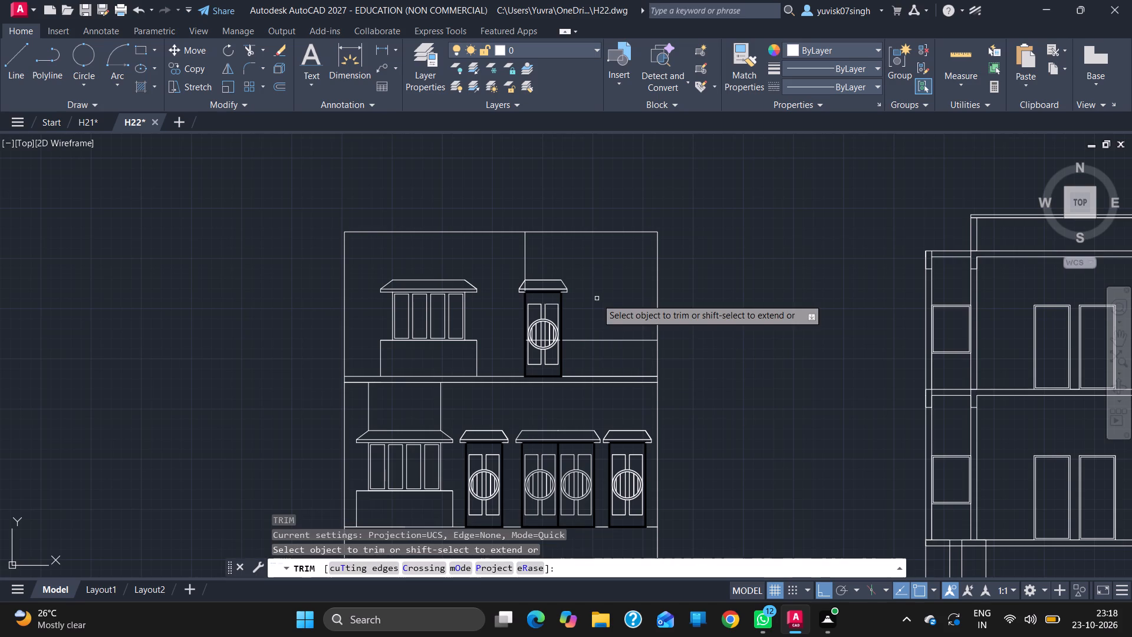
{"action": "left_click", "coordinate": [565, 290]}
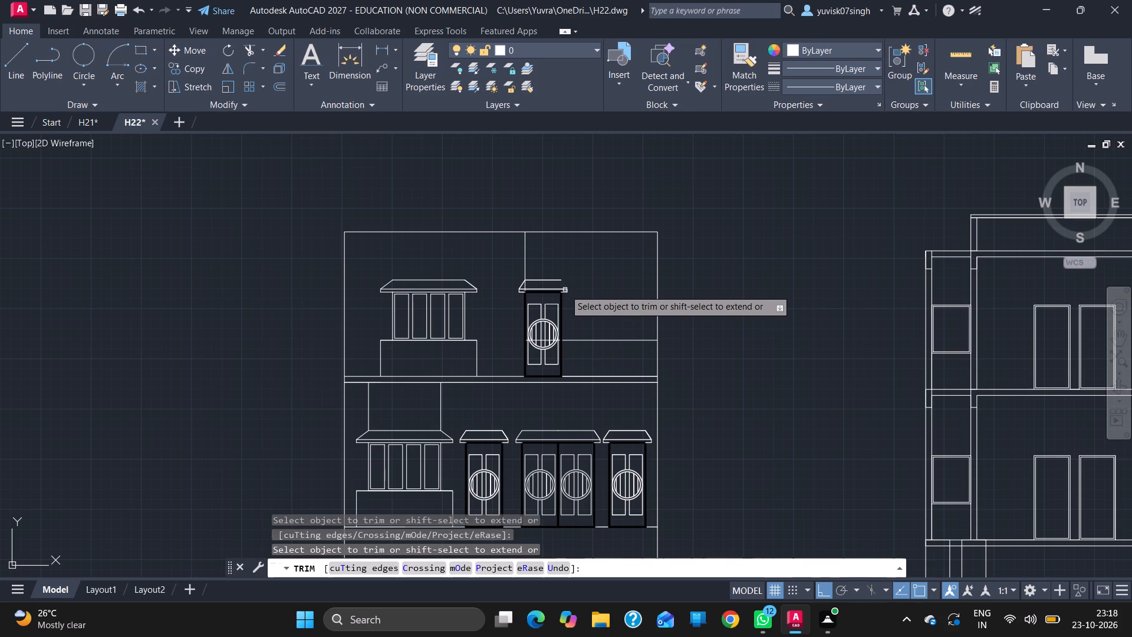
{"action": "left_click", "coordinate": [565, 291]}
{"action": "left_click", "coordinate": [565, 292]}
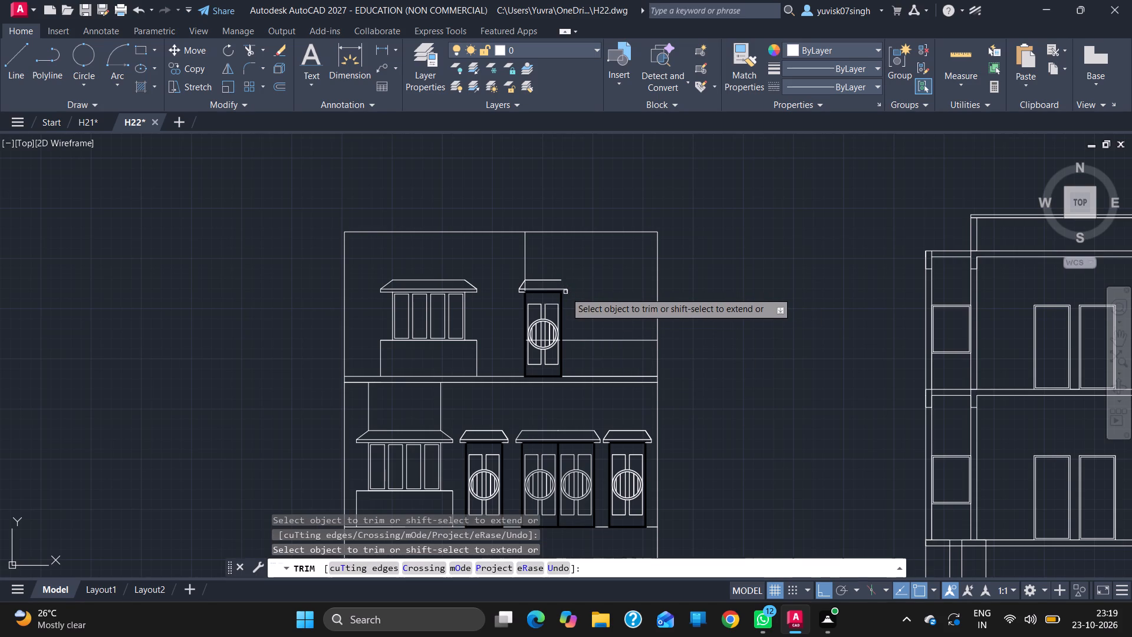
{"action": "left_click_drag", "start_coordinate": [564, 290], "coordinate": [552, 278]}
{"action": "left_click", "coordinate": [552, 278]}
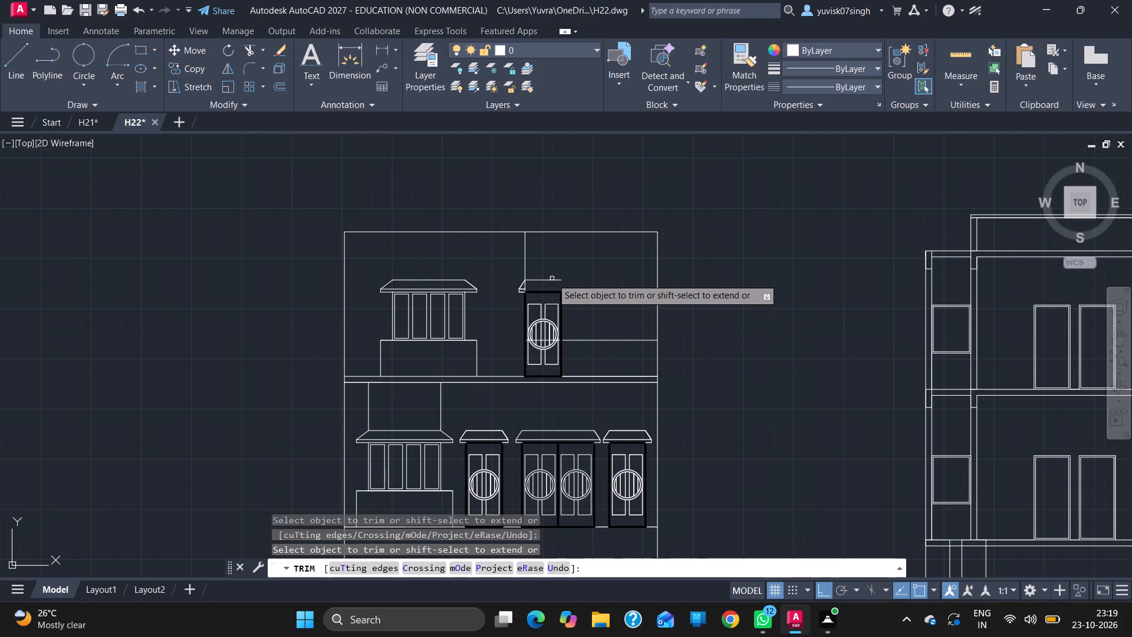
{"action": "left_click", "coordinate": [550, 279]}
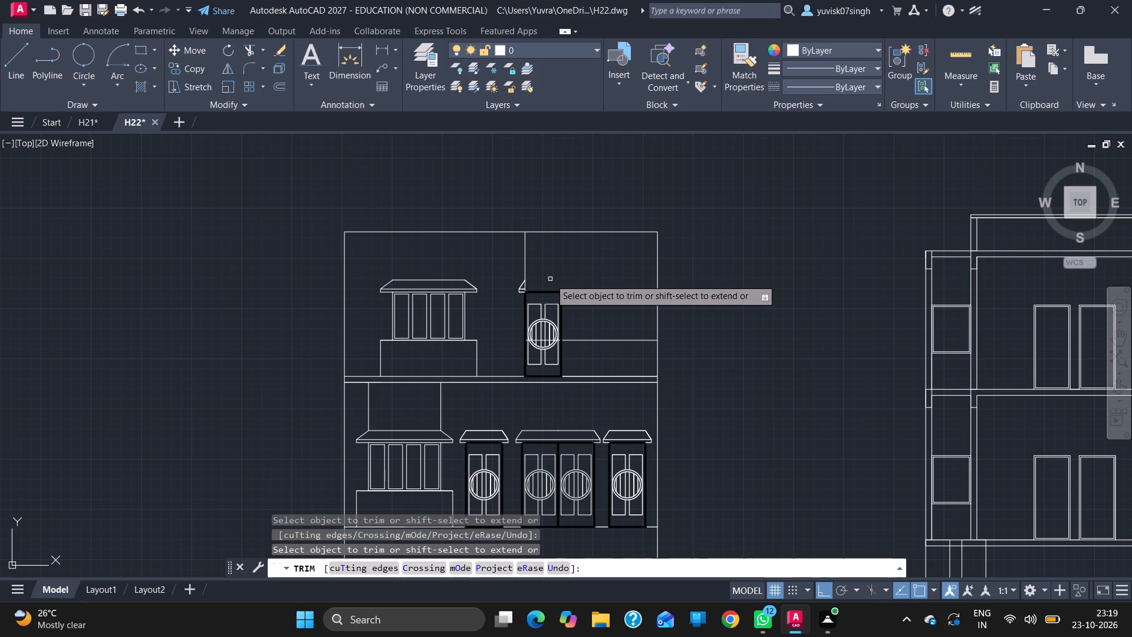
{"action": "left_click", "coordinate": [521, 283]}
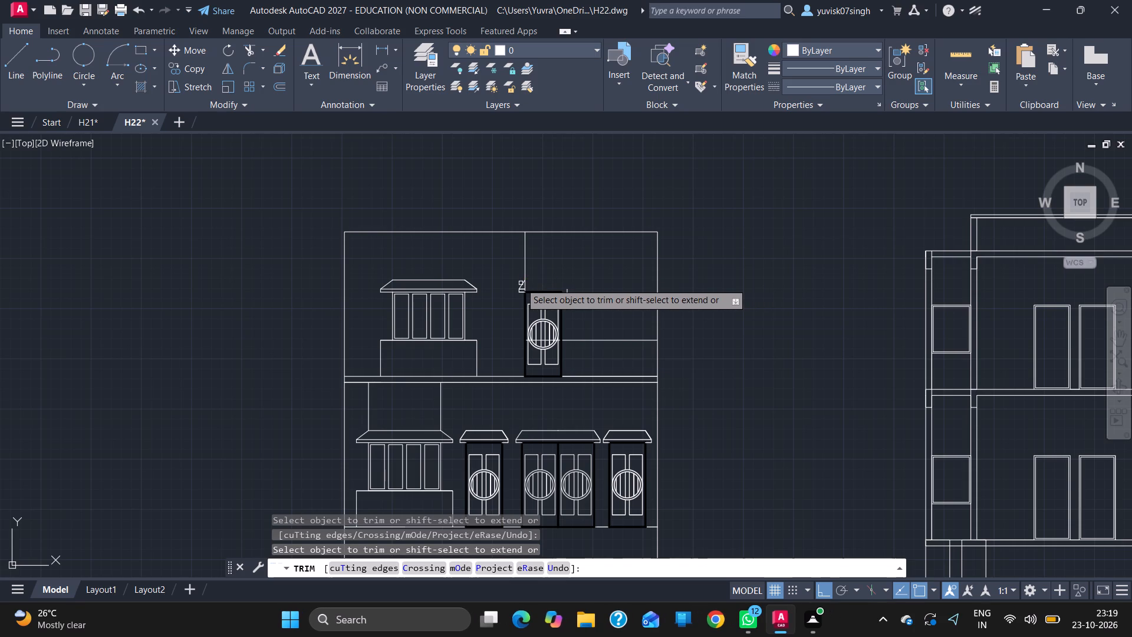
{"action": "double_click", "coordinate": [521, 283]}
{"action": "left_click_drag", "start_coordinate": [521, 283], "coordinate": [521, 291]}
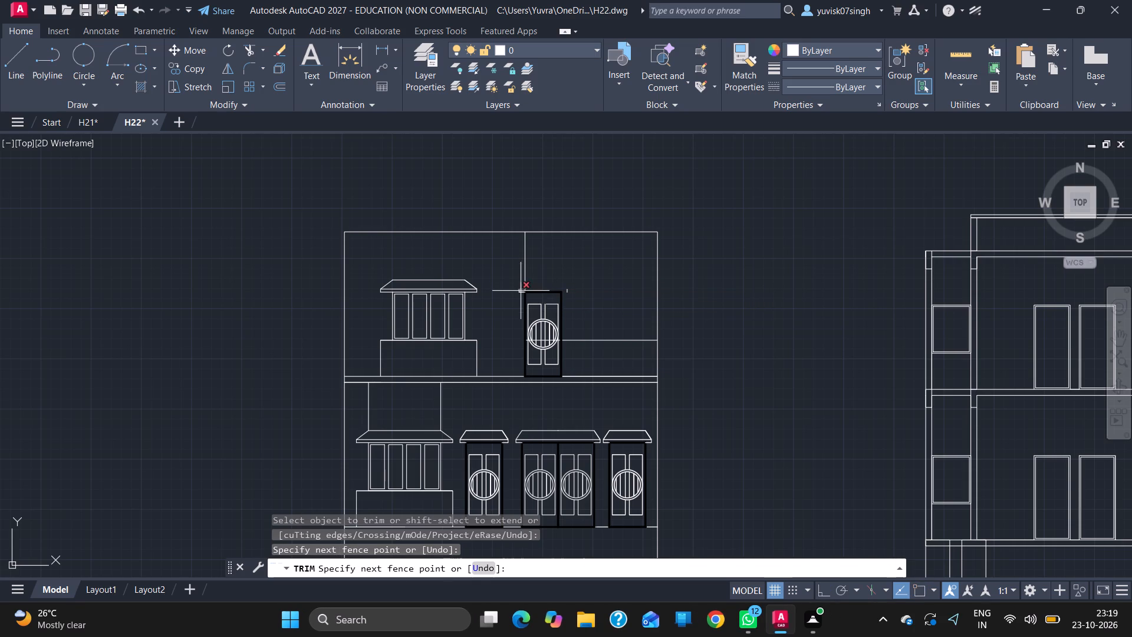
{"action": "left_click_drag", "start_coordinate": [521, 291], "coordinate": [521, 297]}
{"action": "left_click", "coordinate": [518, 291]}
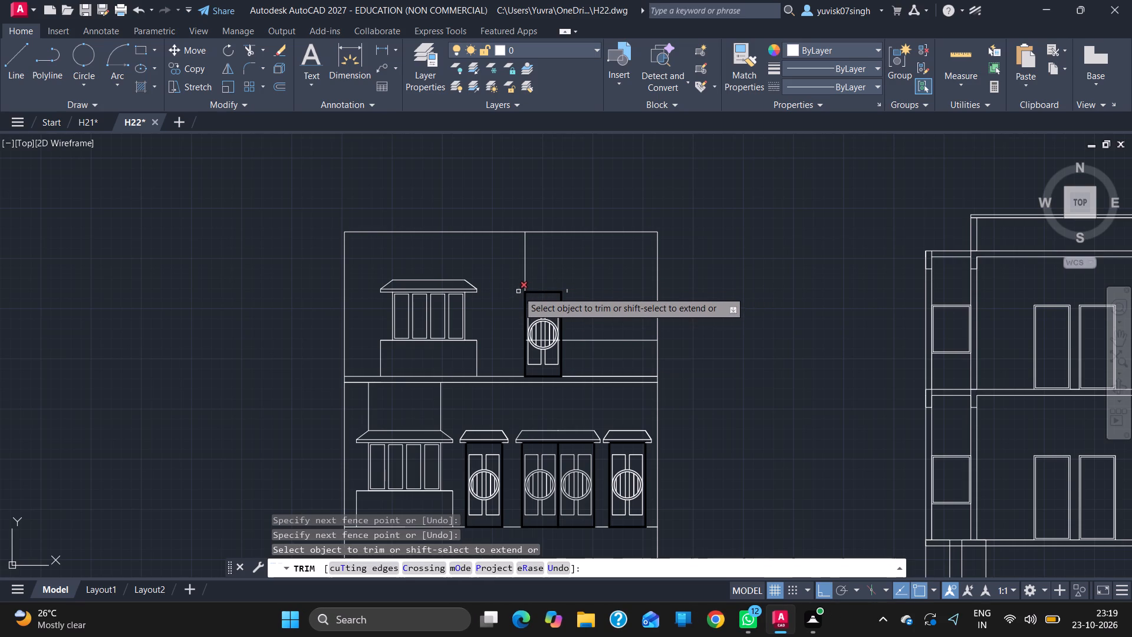
{"action": "left_click", "coordinate": [568, 288]}
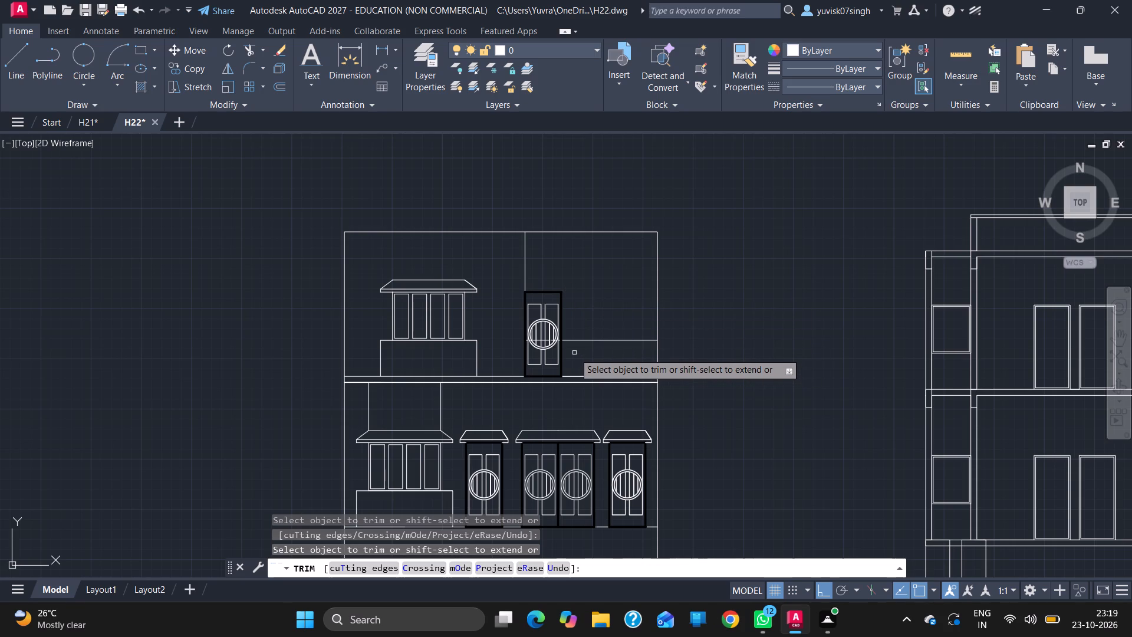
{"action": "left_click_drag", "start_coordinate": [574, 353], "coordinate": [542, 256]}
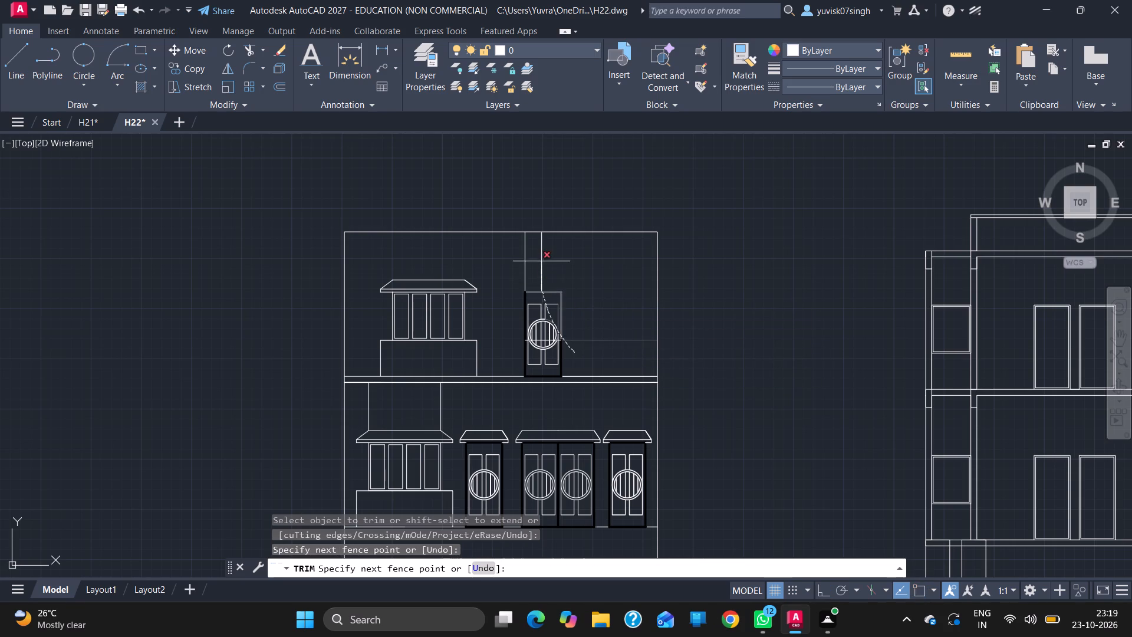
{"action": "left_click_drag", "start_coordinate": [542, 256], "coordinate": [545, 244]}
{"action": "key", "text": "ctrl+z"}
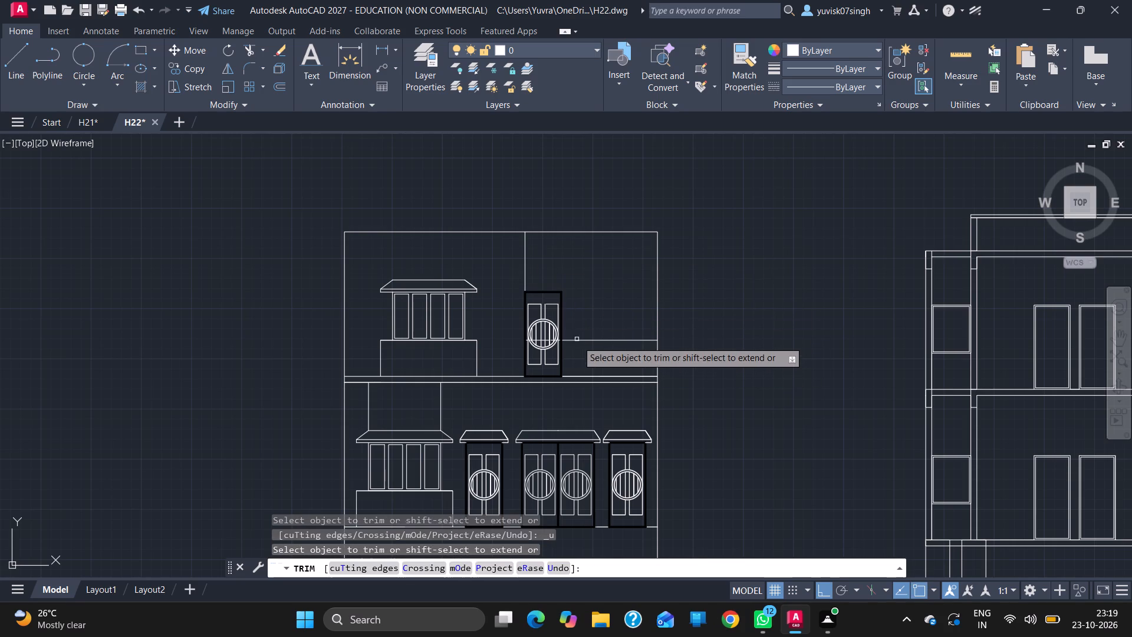
Trim the portion of the upper-storey door that lies below the right bay's horizontal line, including its right side and bottom edge.
{"action": "scroll", "coordinate": [577, 352], "scroll_direction": "up", "scroll_amount": 2, "text": "ctrl"}
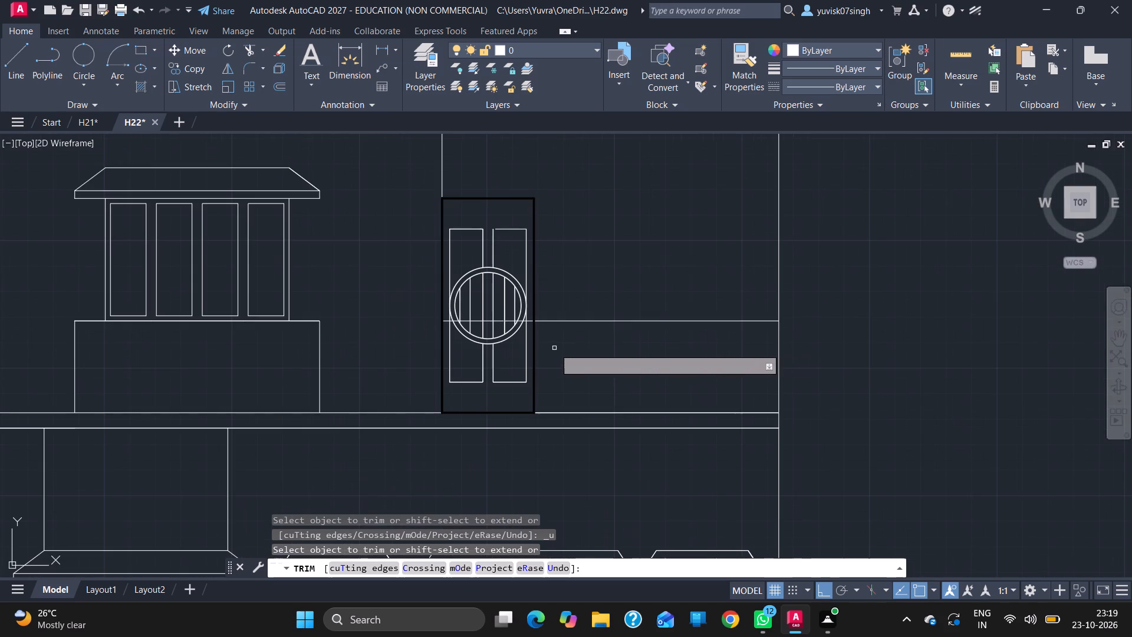
{"action": "left_click_drag", "start_coordinate": [554, 348], "coordinate": [469, 339]}
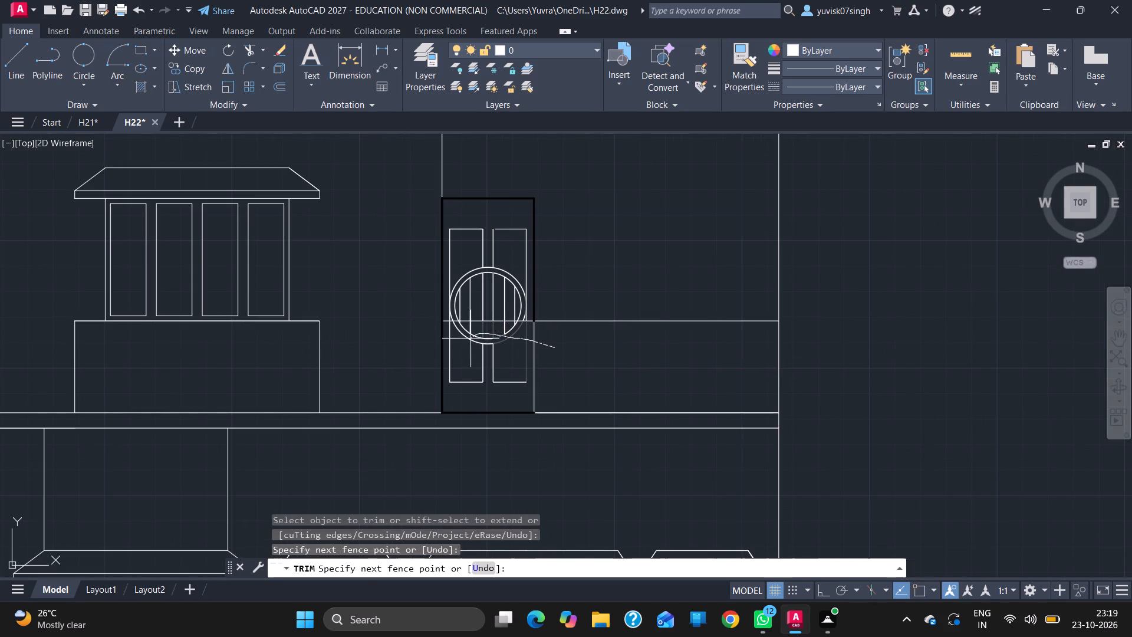
{"action": "left_click_drag", "start_coordinate": [469, 339], "coordinate": [496, 370]}
{"action": "left_click_drag", "start_coordinate": [496, 370], "coordinate": [488, 343]}
{"action": "left_click_drag", "start_coordinate": [488, 343], "coordinate": [487, 341]}
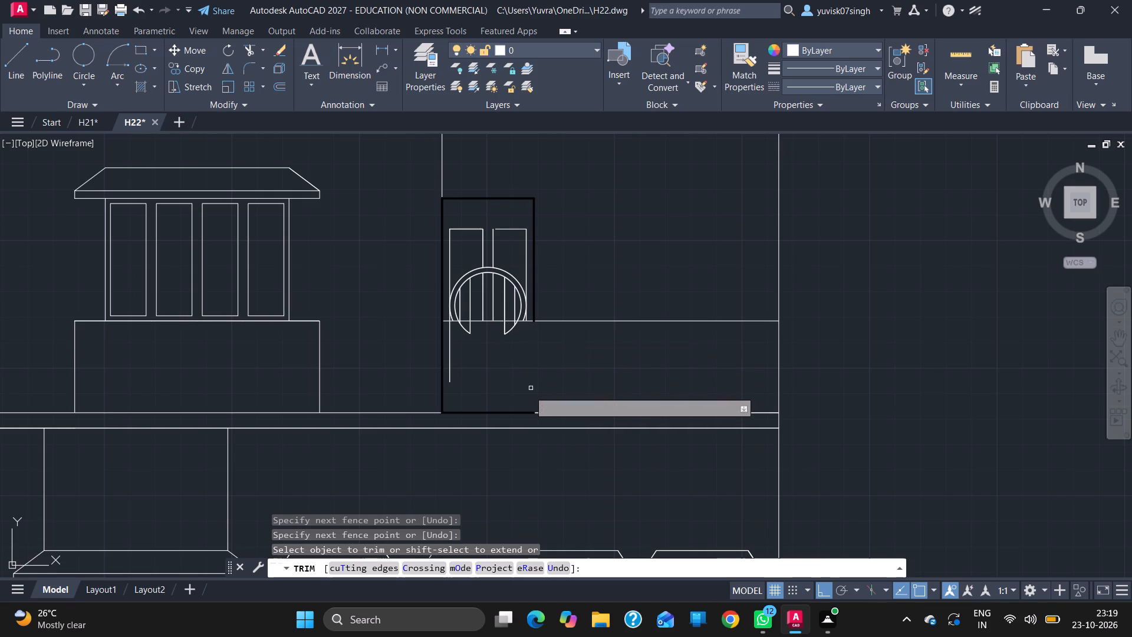
{"action": "left_click", "coordinate": [500, 413]}
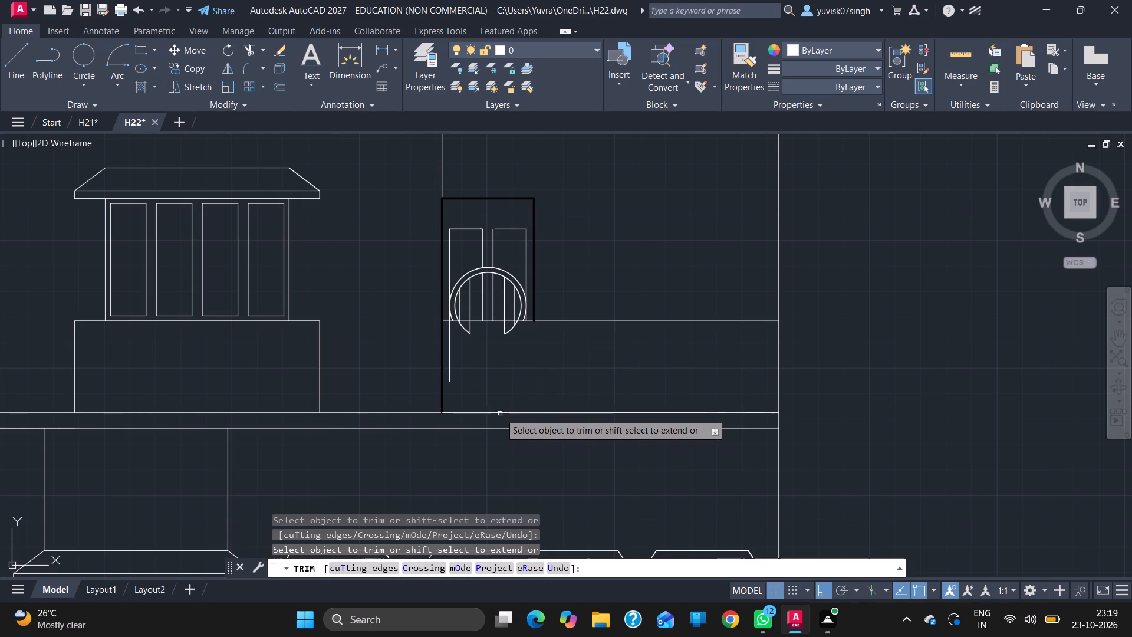
{"action": "left_click", "coordinate": [451, 363]}
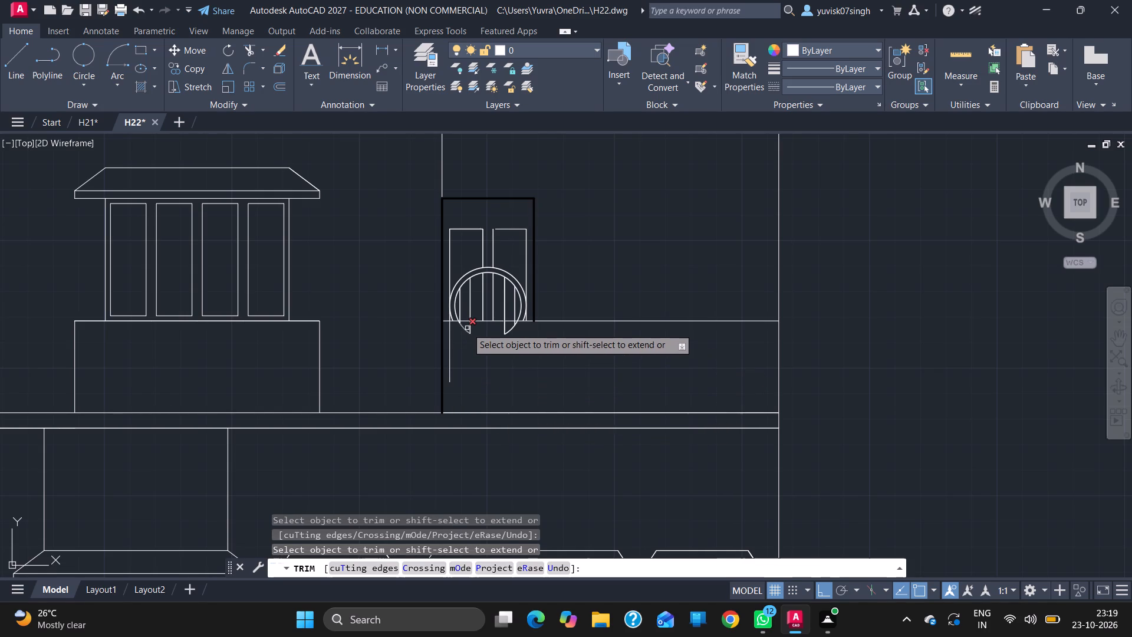
Trim the door's leftover arc ends, bar ends and left panel edge back to the horizontal line.
{"action": "left_click", "coordinate": [467, 328]}
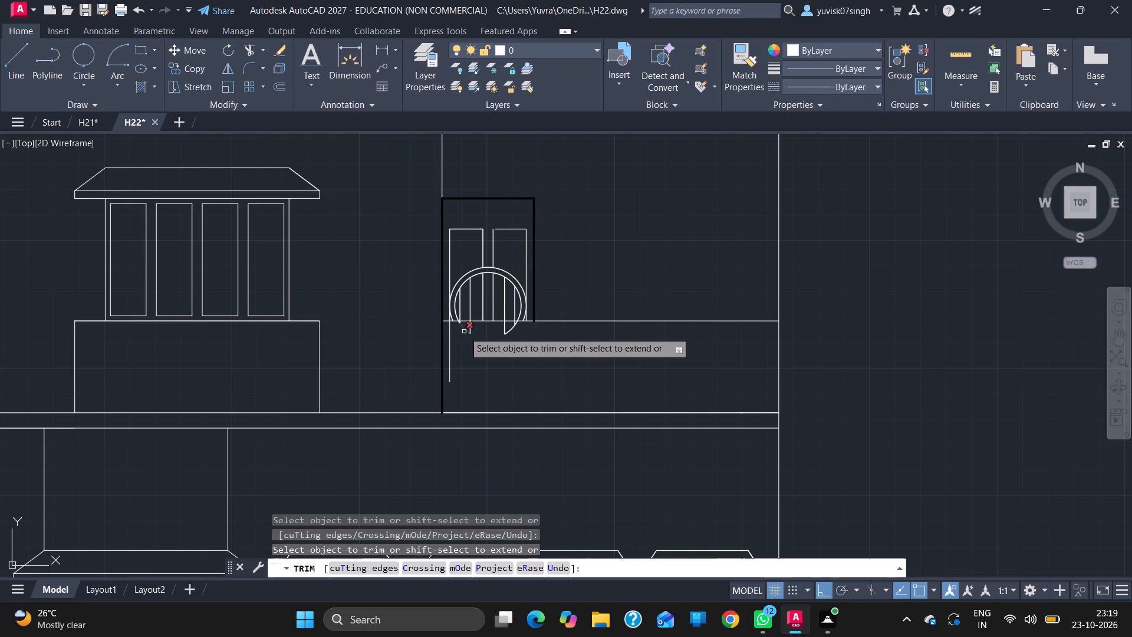
{"action": "left_click_drag", "start_coordinate": [465, 331], "coordinate": [470, 328]}
{"action": "left_click_drag", "start_coordinate": [470, 328], "coordinate": [496, 331]}
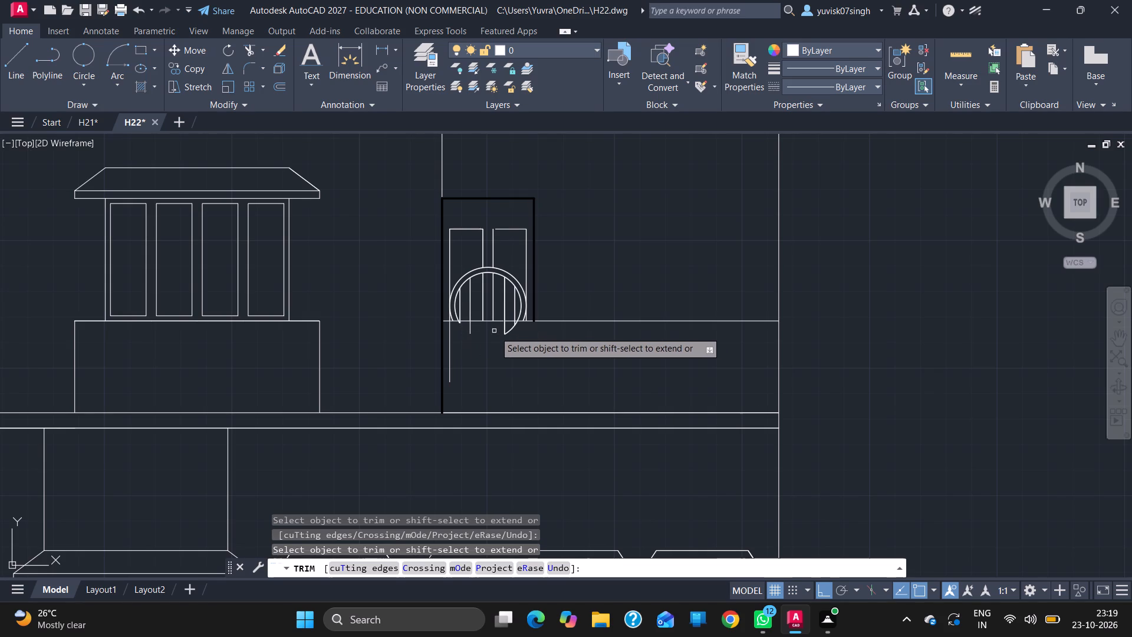
{"action": "left_click_drag", "start_coordinate": [496, 331], "coordinate": [505, 332]}
{"action": "left_click", "coordinate": [505, 332]}
{"action": "left_click", "coordinate": [506, 333]}
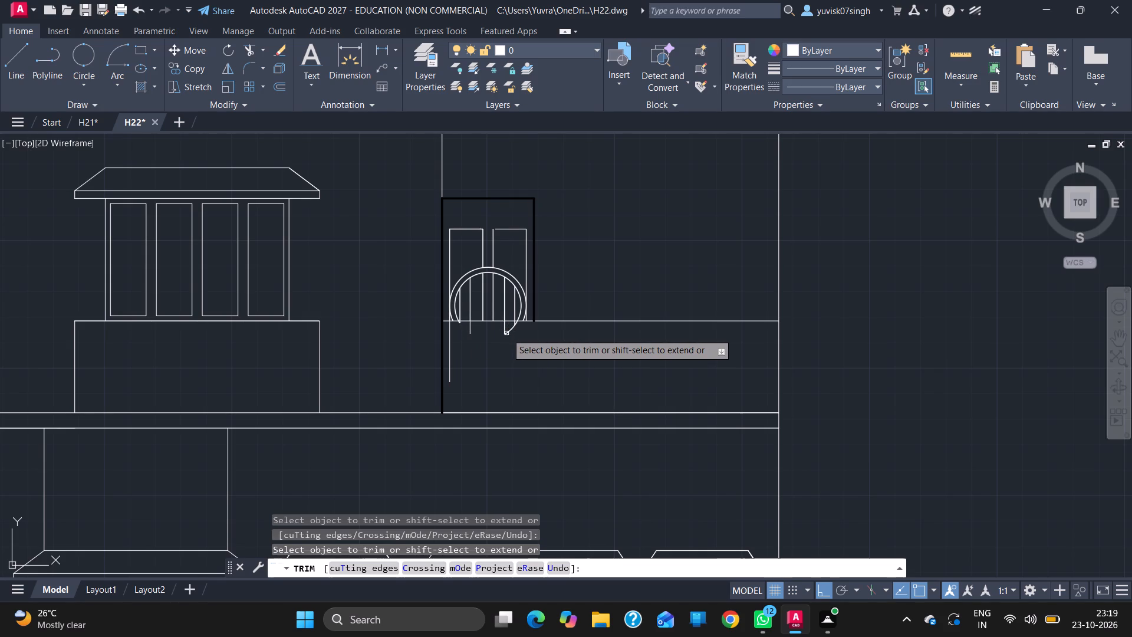
{"action": "left_click", "coordinate": [506, 332]}
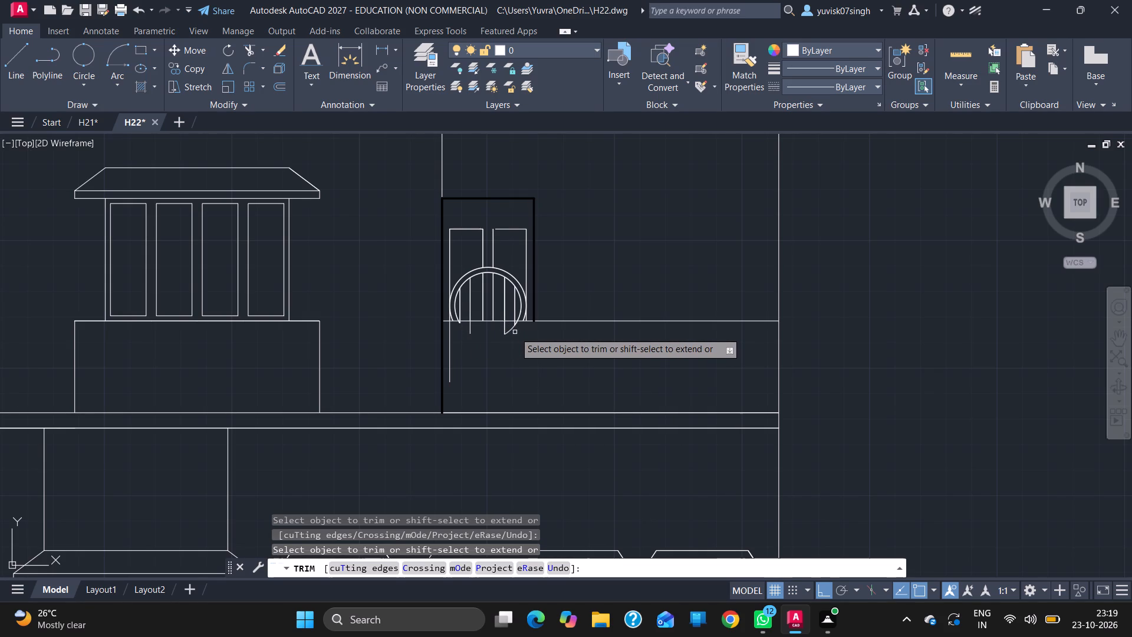
{"action": "left_click_drag", "start_coordinate": [512, 331], "coordinate": [506, 331]}
{"action": "left_click", "coordinate": [506, 331]}
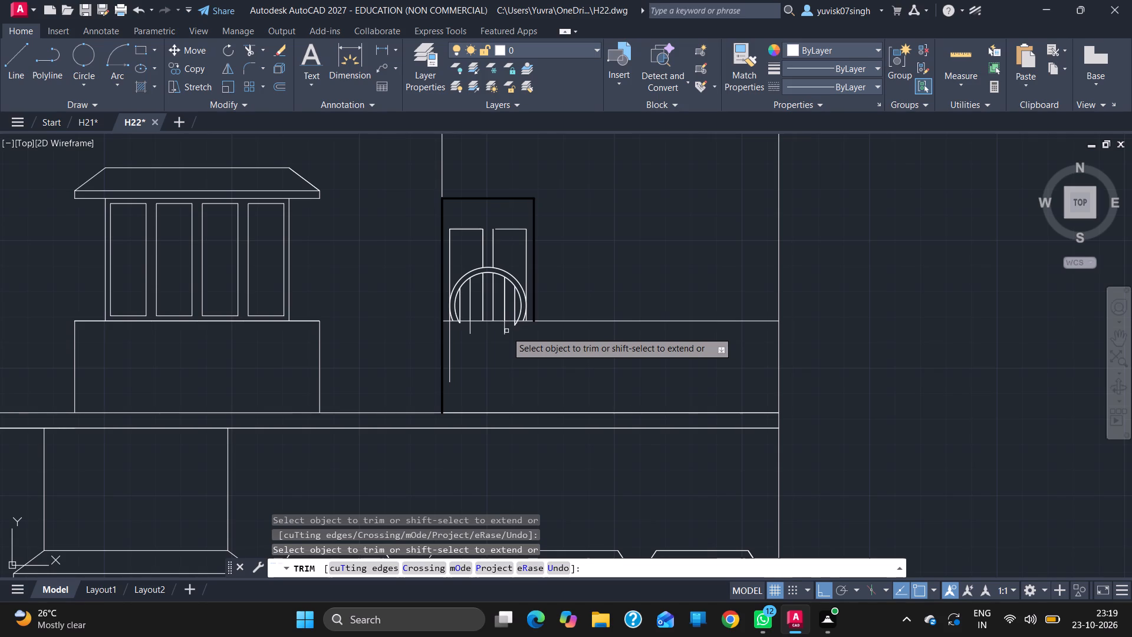
{"action": "left_click", "coordinate": [506, 335]}
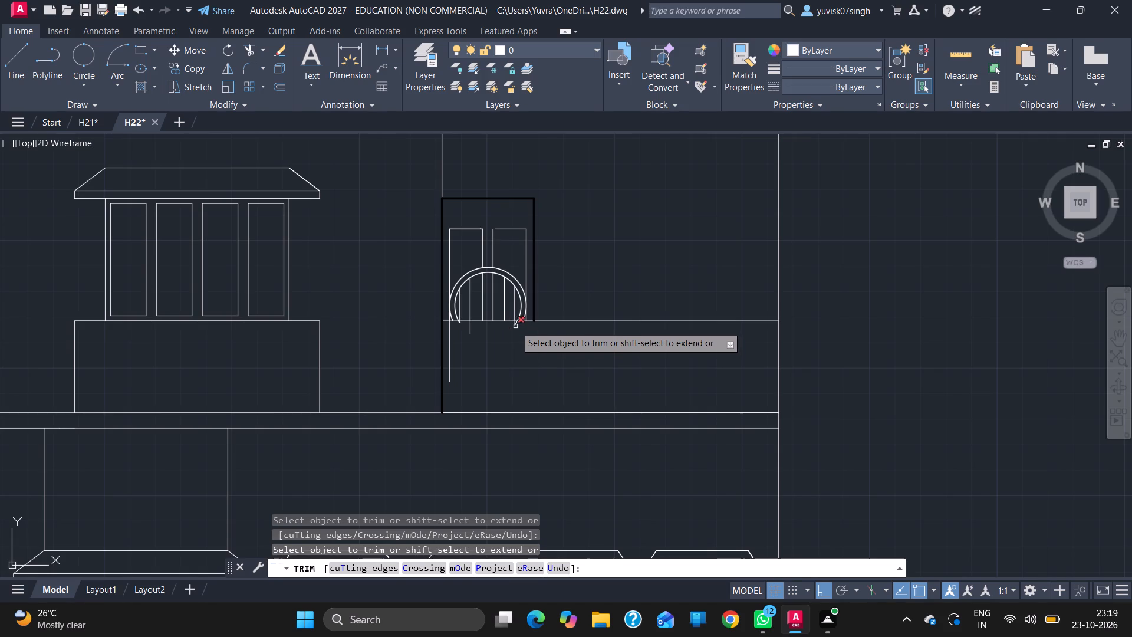
{"action": "left_click", "coordinate": [515, 326]}
{"action": "scroll", "coordinate": [515, 326], "scroll_direction": "up", "scroll_amount": 3, "text": "ctrl"}
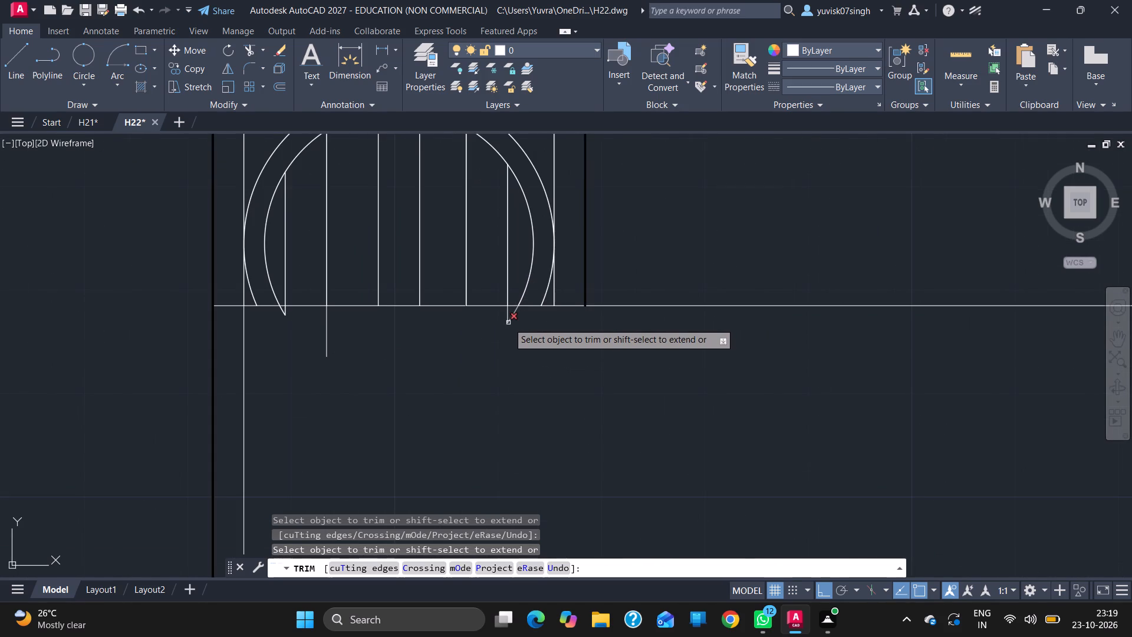
{"action": "left_click", "coordinate": [508, 323]}
{"action": "left_click", "coordinate": [506, 318]}
{"action": "left_click_drag", "start_coordinate": [502, 316], "coordinate": [535, 320]}
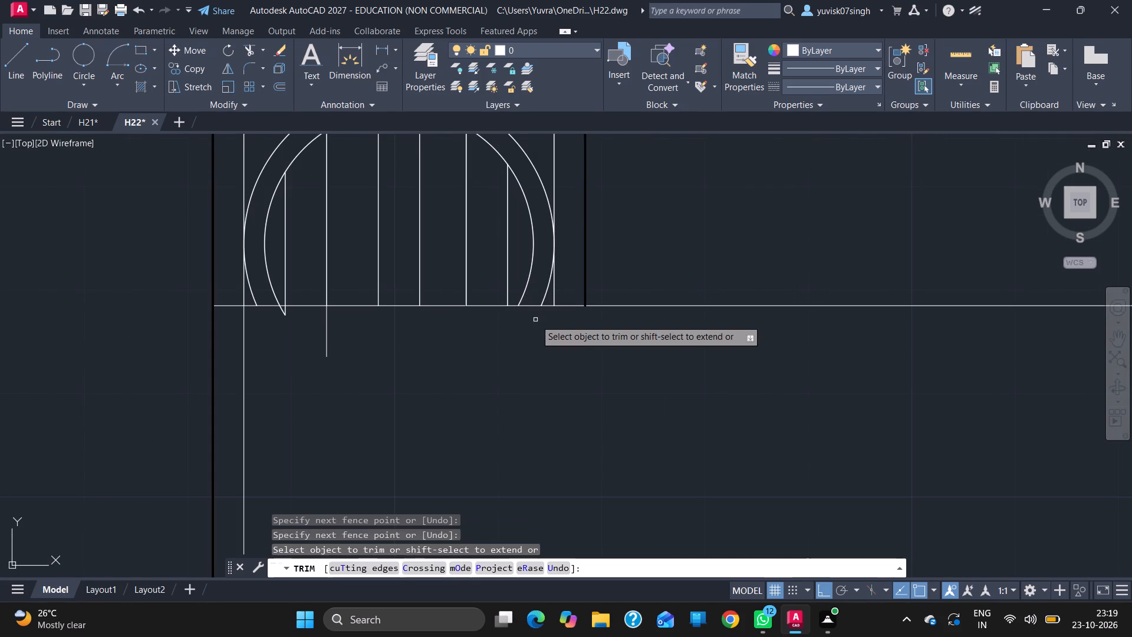
{"action": "left_click_drag", "start_coordinate": [334, 343], "coordinate": [295, 327]}
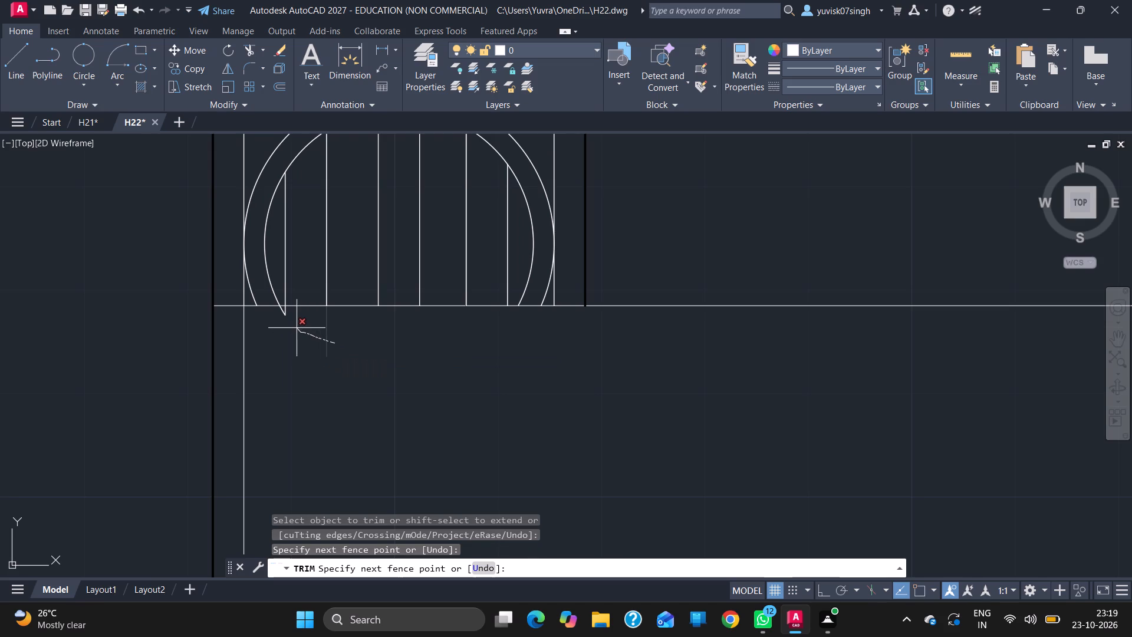
{"action": "left_click_drag", "start_coordinate": [295, 327], "coordinate": [284, 314]}
{"action": "left_click_drag", "start_coordinate": [289, 311], "coordinate": [272, 311]}
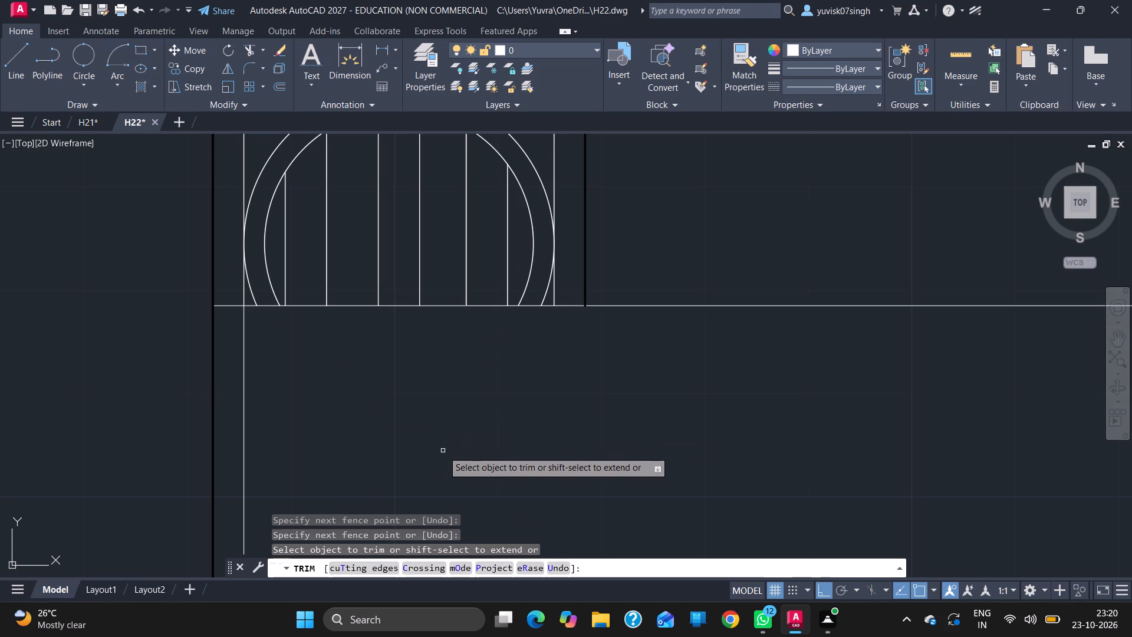
{"action": "scroll", "coordinate": [443, 451], "scroll_direction": "down", "scroll_amount": 2, "text": "ctrl"}
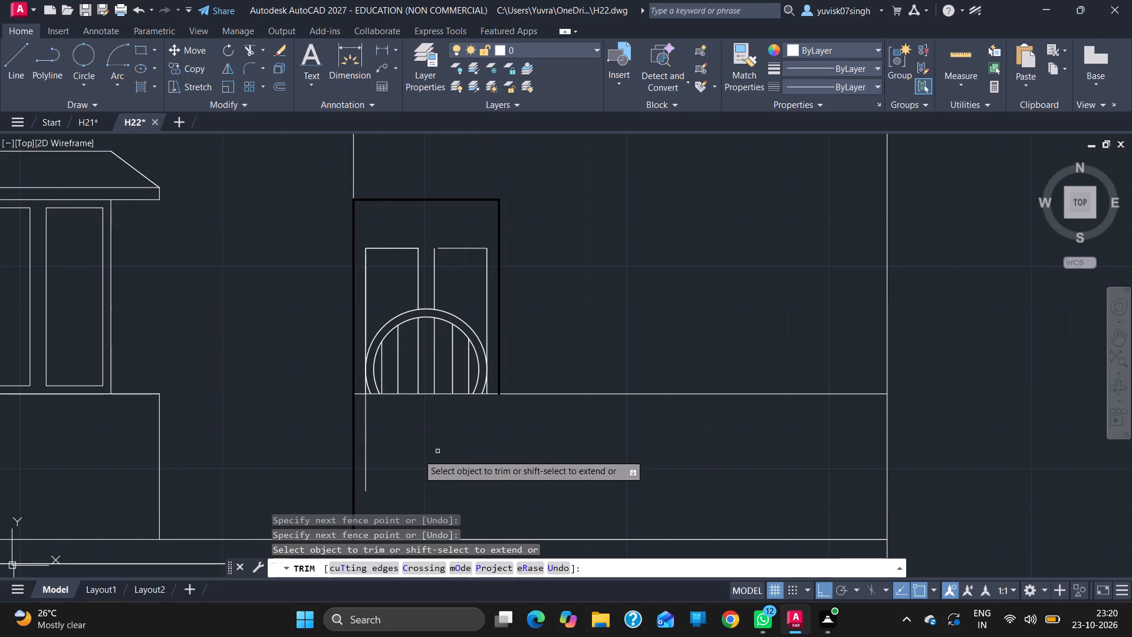
{"action": "left_click", "coordinate": [366, 447]}
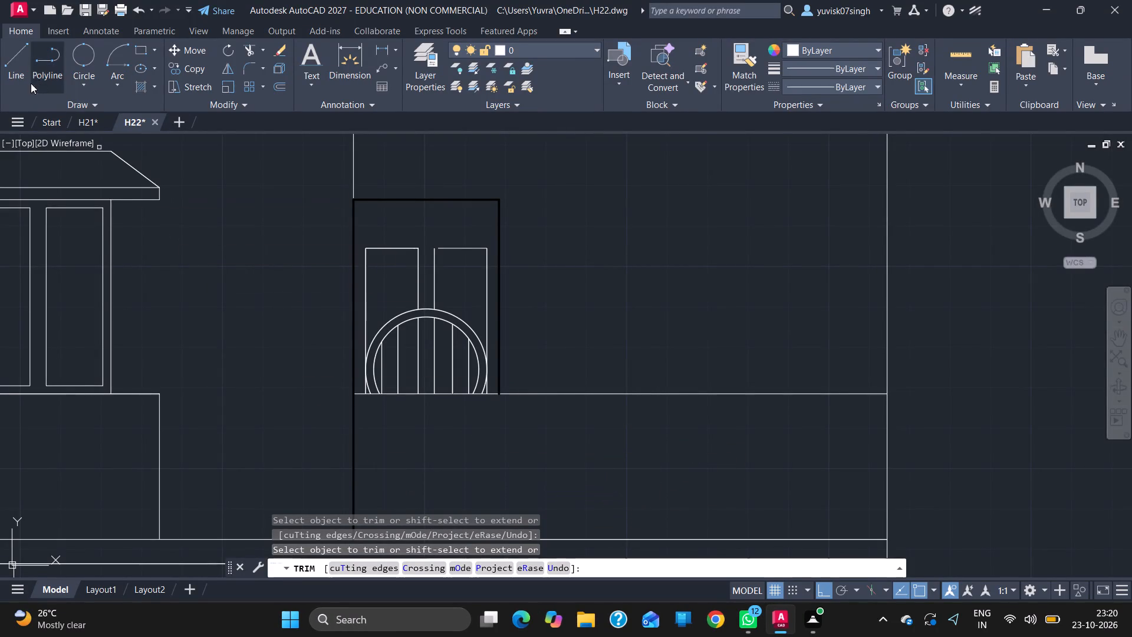
Close the gap at the top left corner of the door's right panel with a 1-inch horizontal line.
{"action": "left_click", "coordinate": [14, 81]}
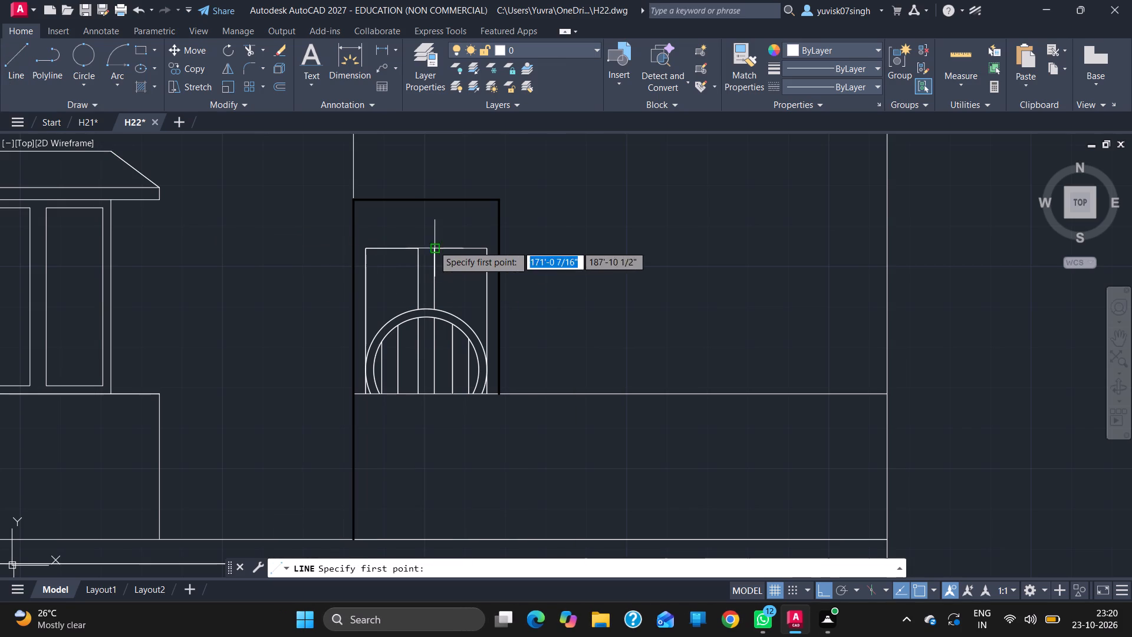
{"action": "left_click", "coordinate": [437, 248]}
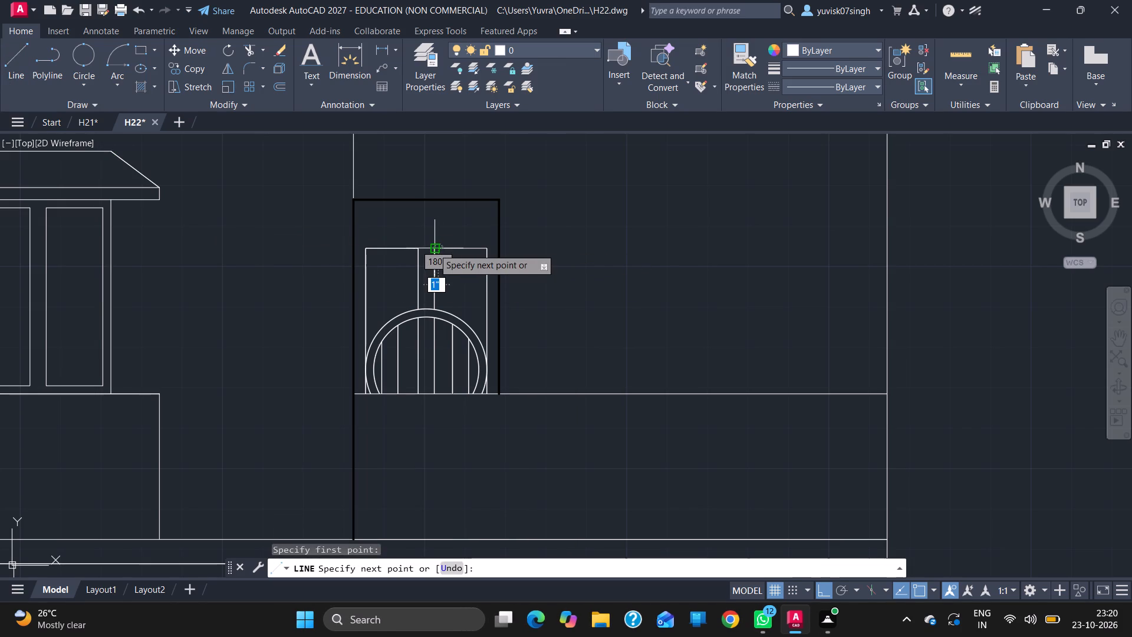
{"action": "left_click", "coordinate": [433, 248]}
{"action": "key", "text": "Escape"}
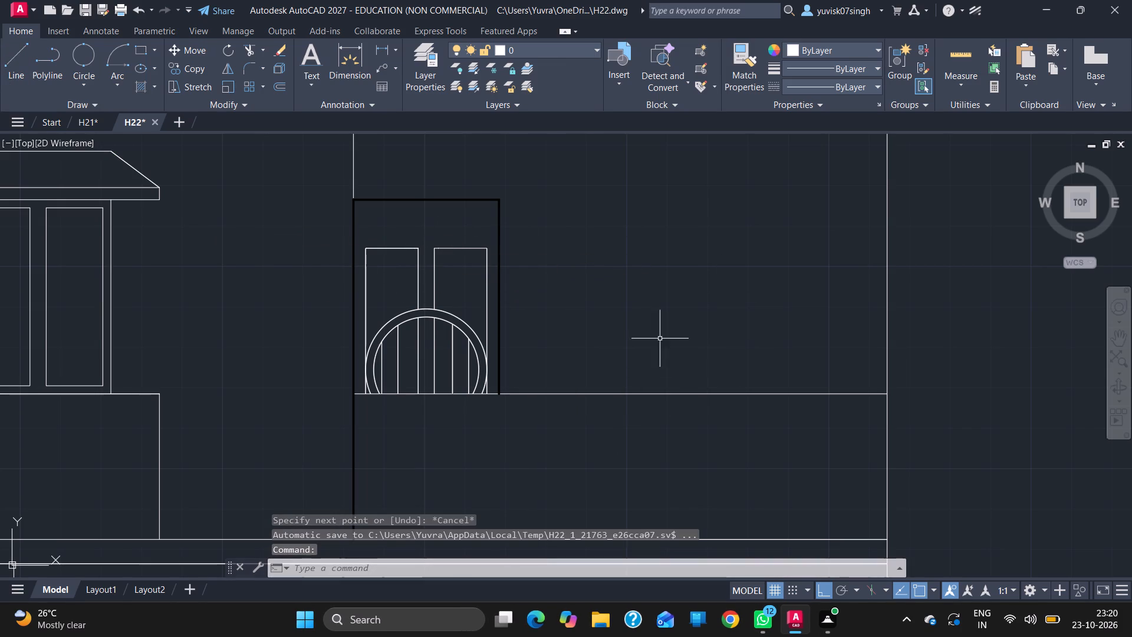
Draw a line from the foot of the upper-storey divider up 6 inches, up 3 more, and across to the storey's right edge.
{"action": "scroll", "coordinate": [678, 255], "scroll_direction": "down", "scroll_amount": 1, "text": "ctrl"}
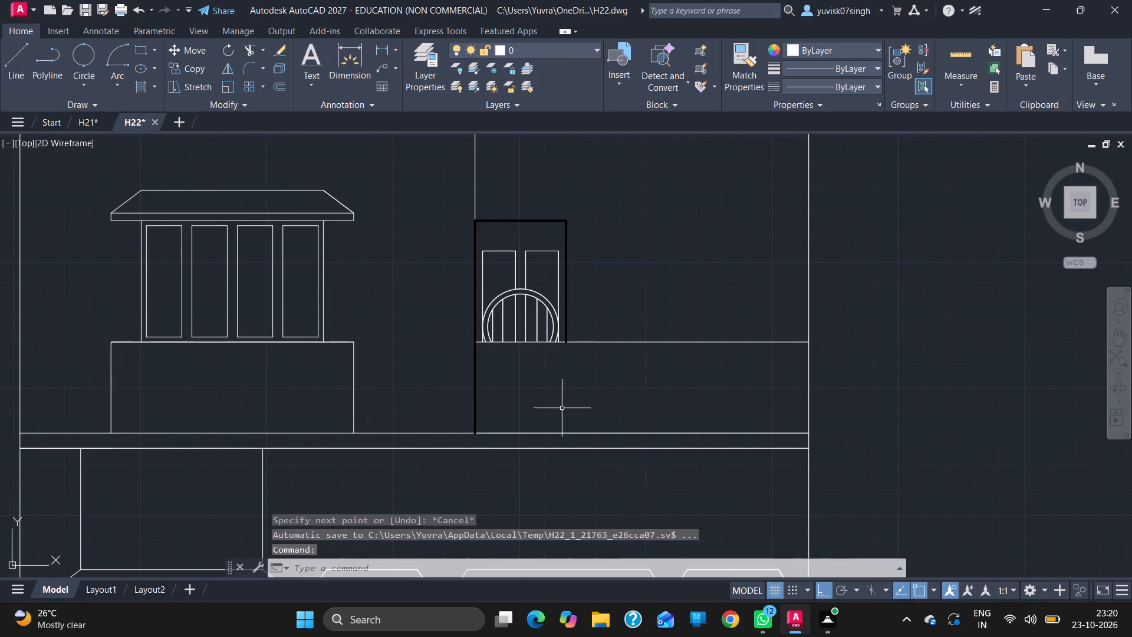
{"action": "scroll", "coordinate": [554, 409], "scroll_direction": "up", "scroll_amount": 1, "text": "ctrl"}
{"action": "scroll", "coordinate": [554, 409], "scroll_direction": "down", "scroll_amount": 2, "text": "ctrl"}
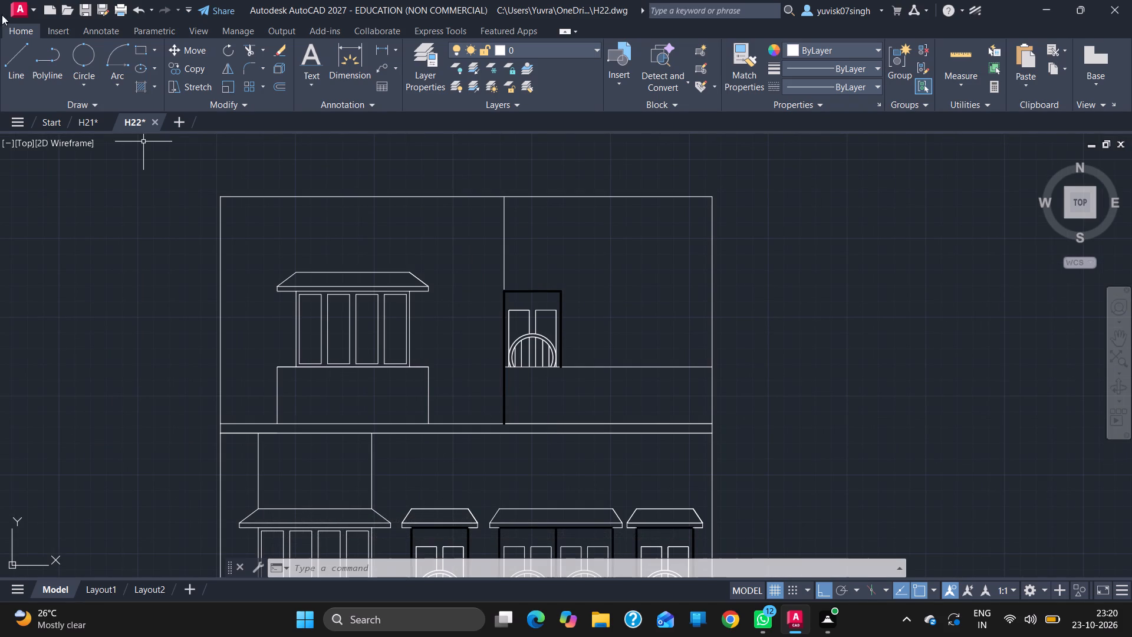
{"action": "left_click", "coordinate": [4, 72]}
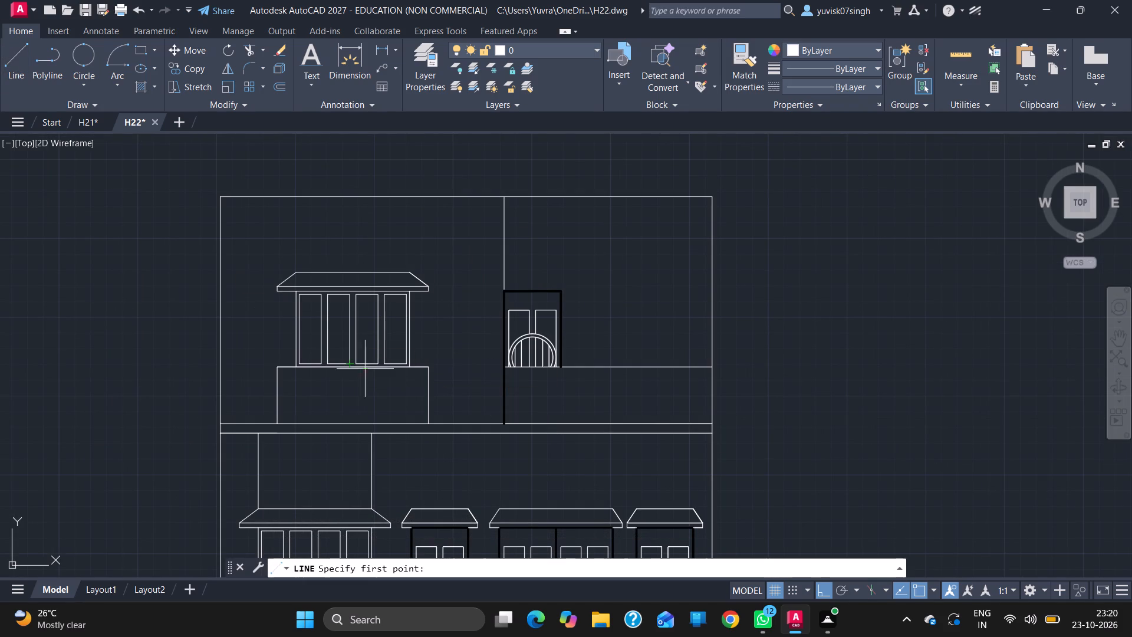
{"action": "left_click_drag", "start_coordinate": [508, 423], "coordinate": [504, 367]}
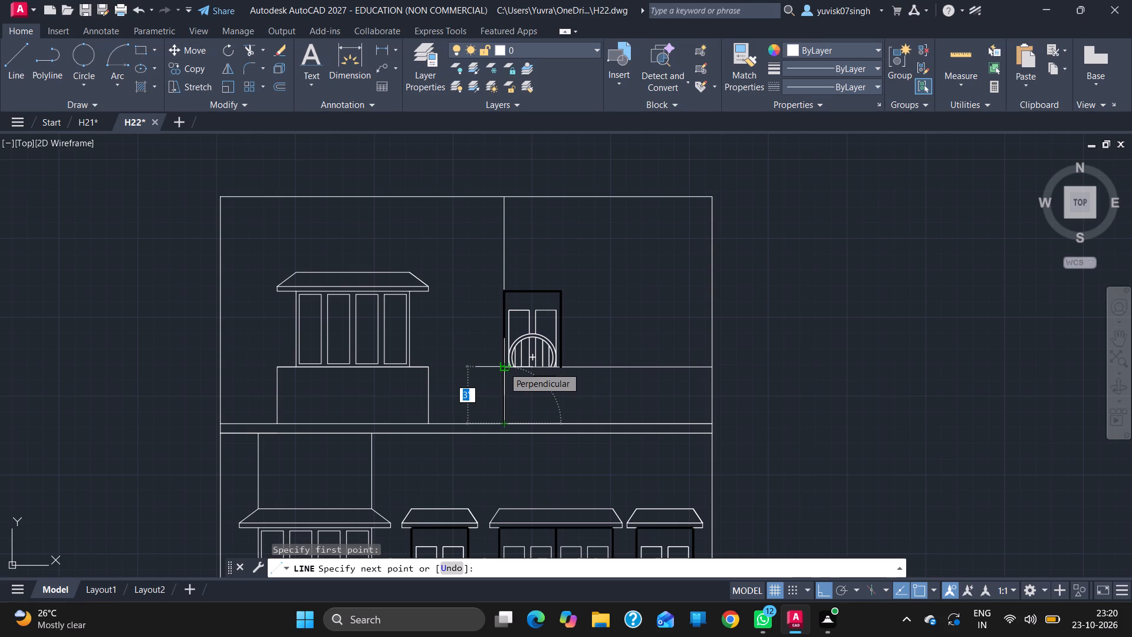
{"action": "key", "text": "6"}
{"action": "key", "text": "Return"}
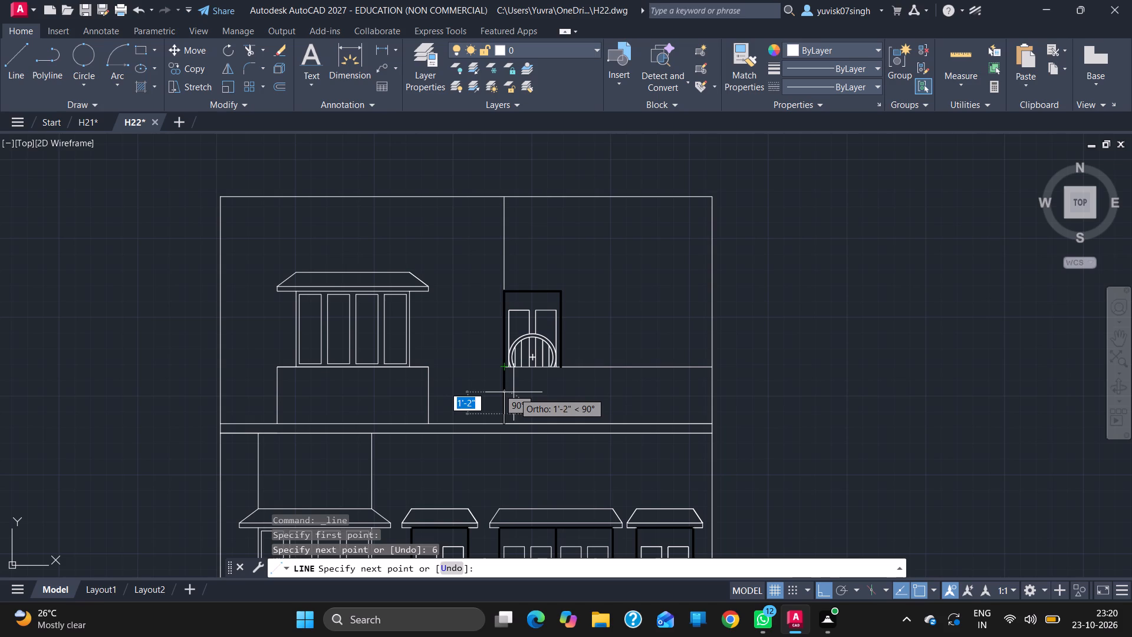
{"action": "key", "text": "3"}
{"action": "key", "text": "Return"}
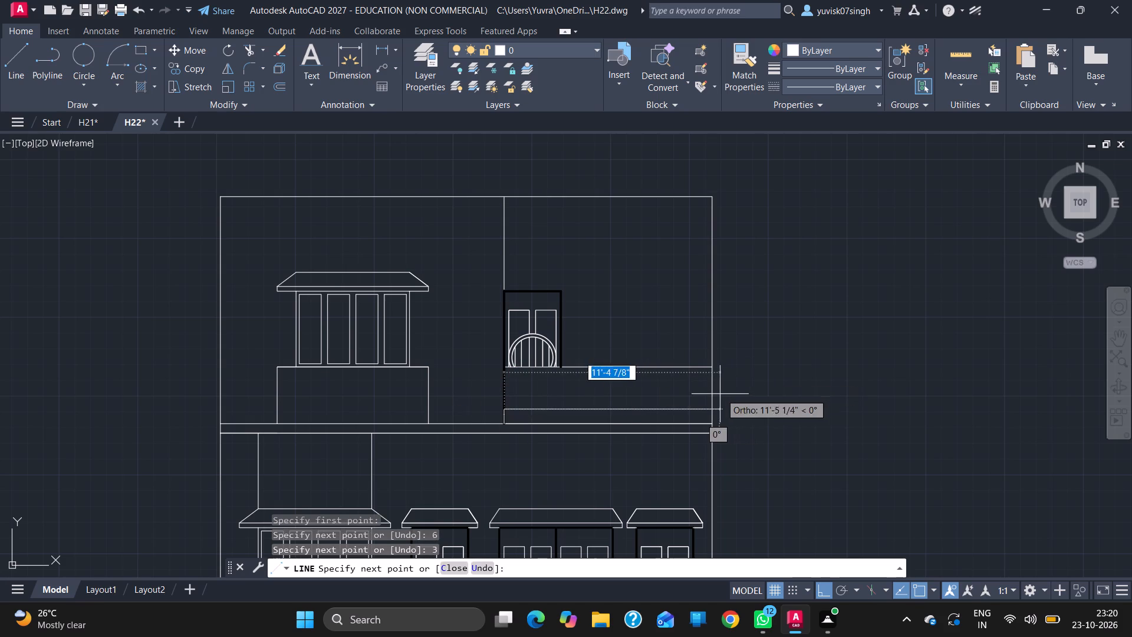
{"action": "left_click", "coordinate": [713, 412]}
{"action": "key", "text": "Escape"}
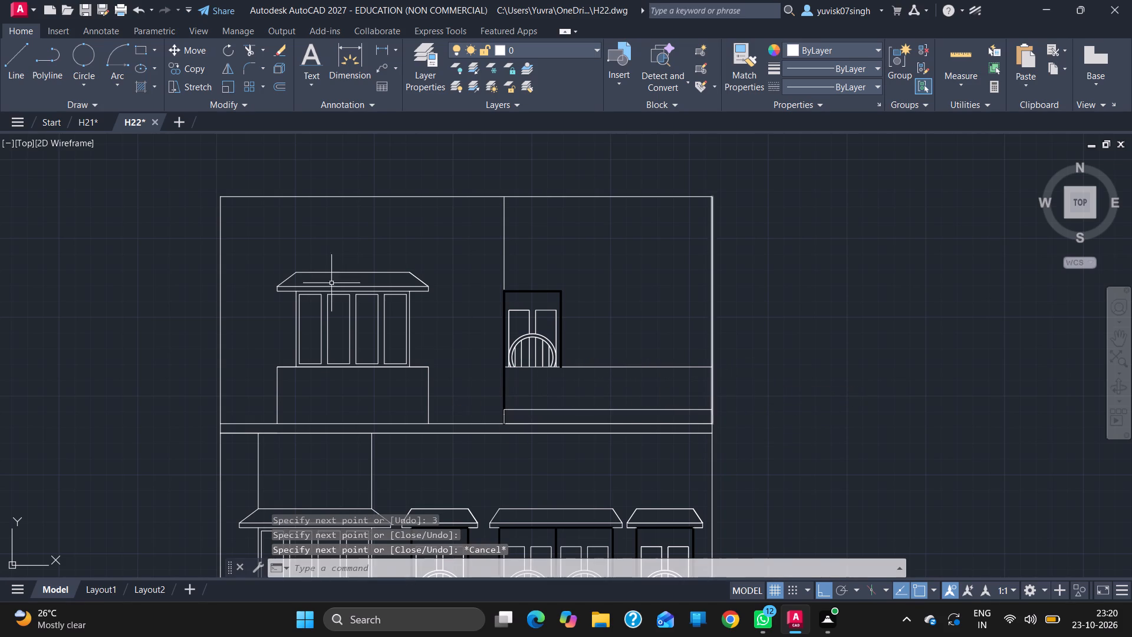
Draw a line from the left end of the right bay's horizontal line down 9 inches and across to the storey's right edge.
{"action": "left_click", "coordinate": [18, 80]}
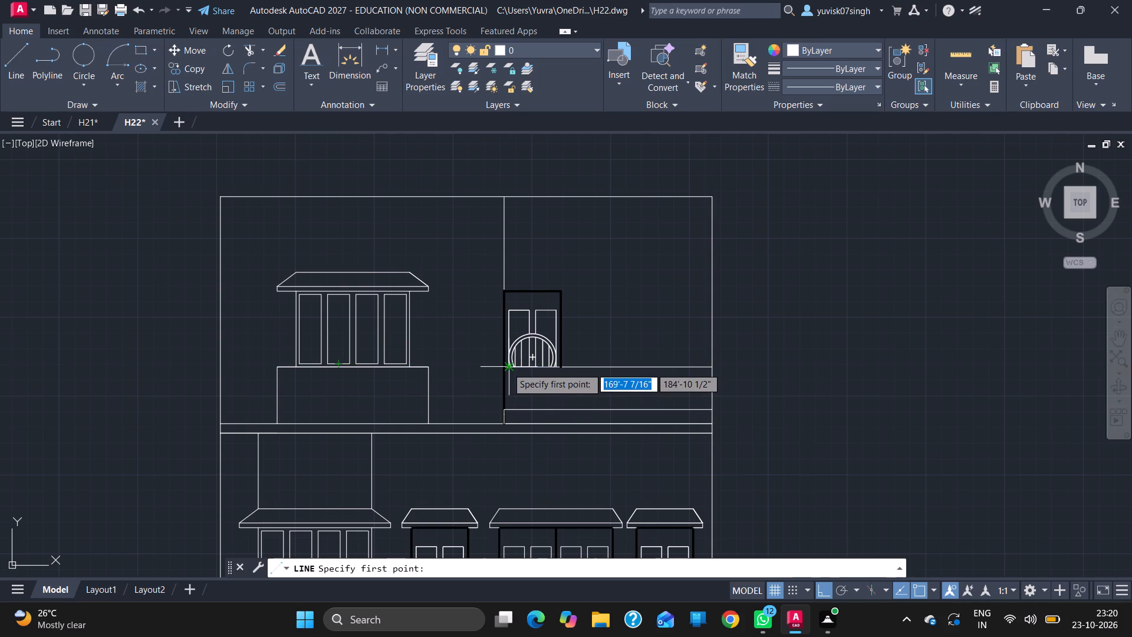
{"action": "left_click_drag", "start_coordinate": [502, 368], "coordinate": [499, 387]}
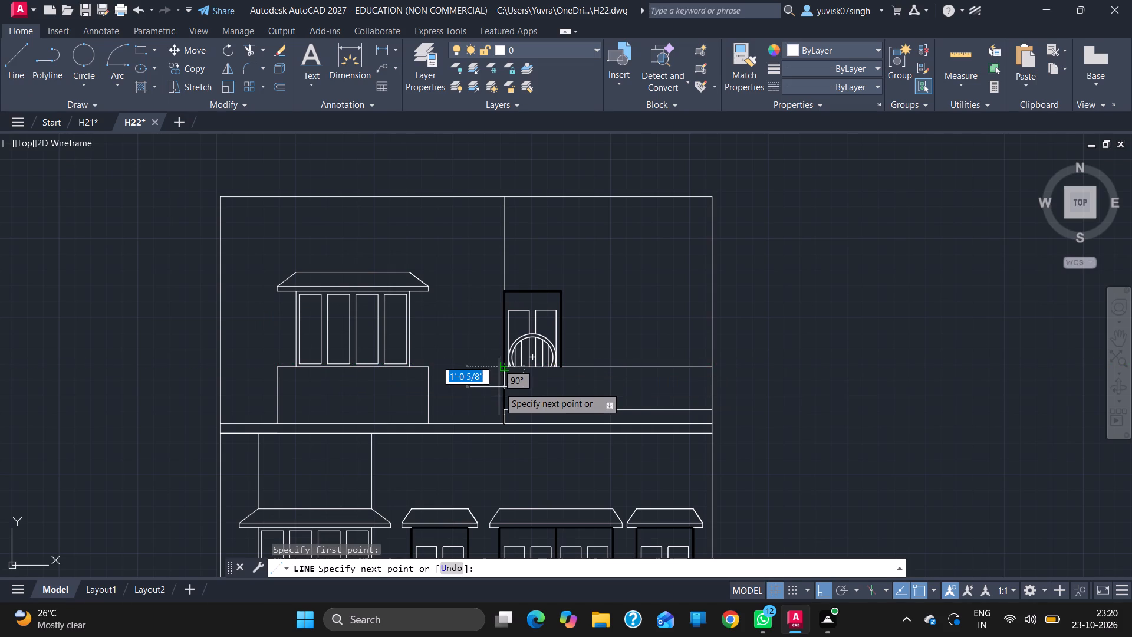
{"action": "key", "text": "9"}
{"action": "key", "text": "Return"}
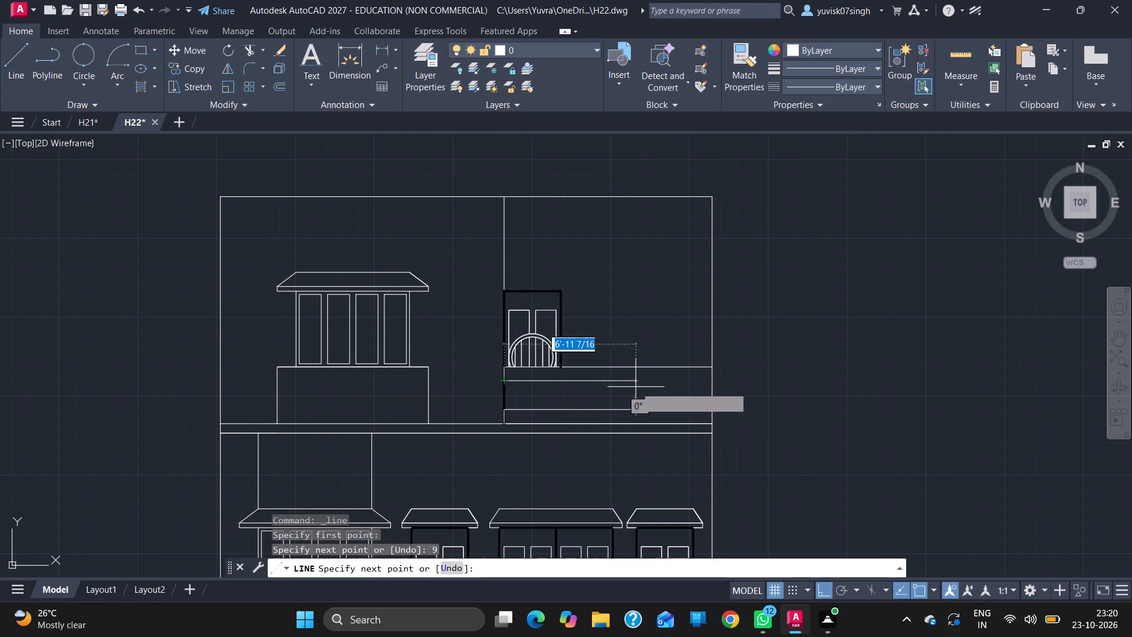
{"action": "left_click", "coordinate": [711, 380]}
{"action": "key", "text": "Escape"}
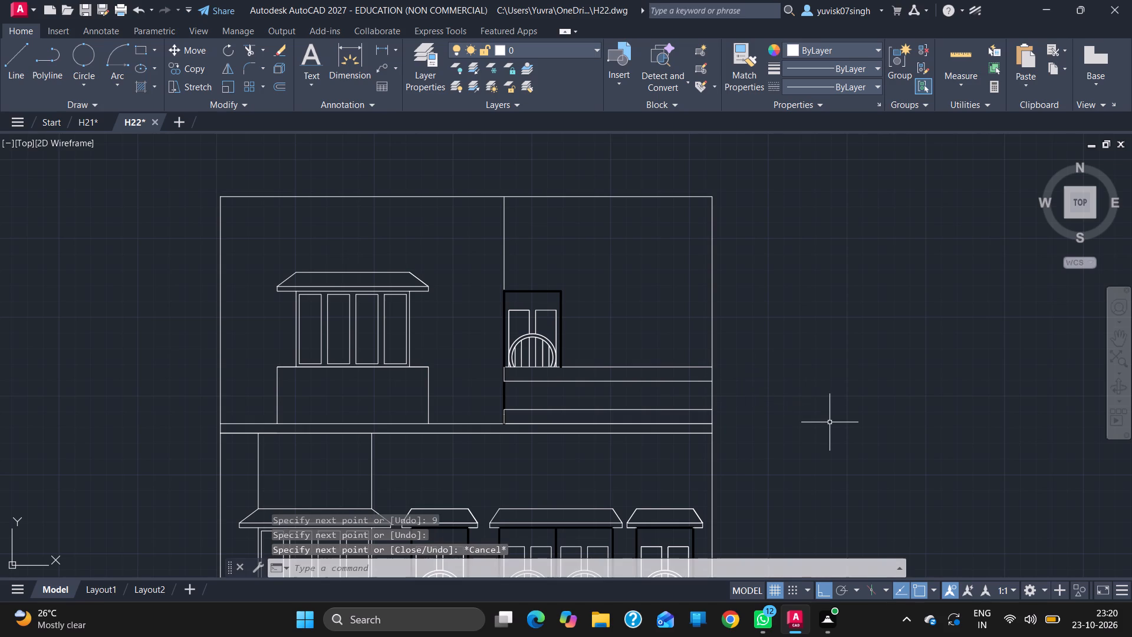
Hatch the middle band of the upper storey's right-bay railing with the ANSI37 pattern in ByLayer colour.
{"action": "key", "text": "h"}
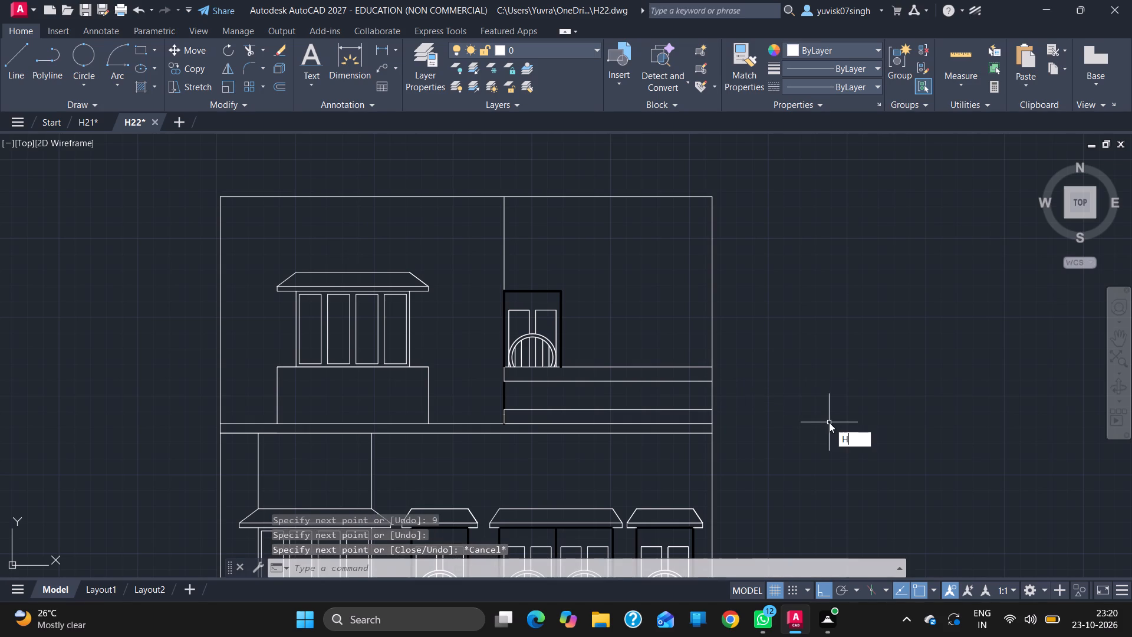
{"action": "key", "text": "Return"}
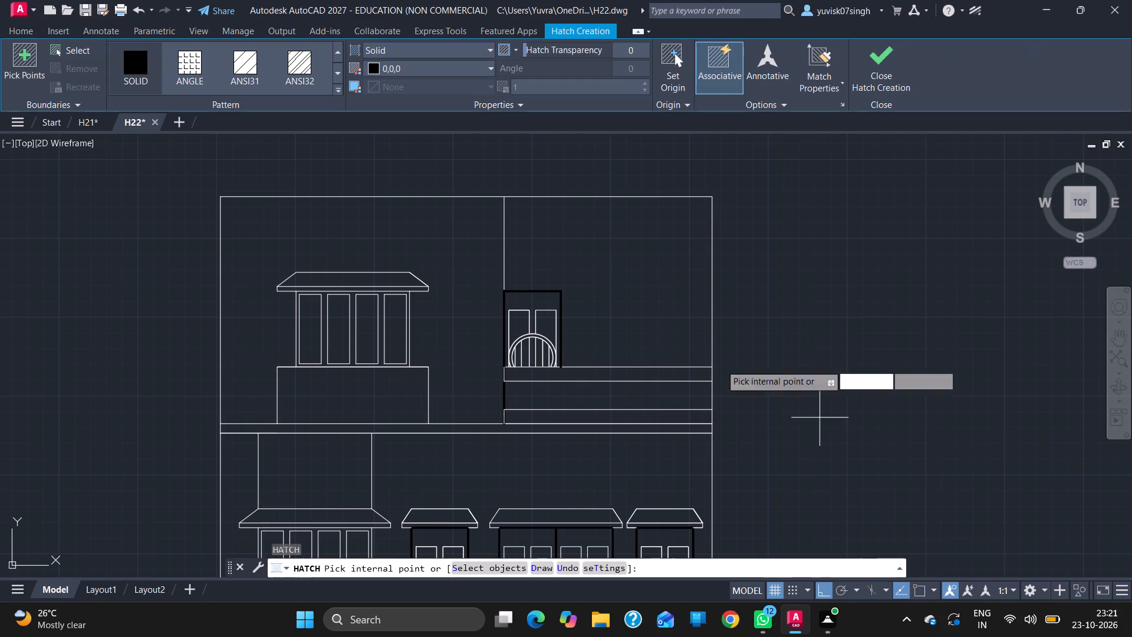
{"action": "left_click", "coordinate": [336, 68]}
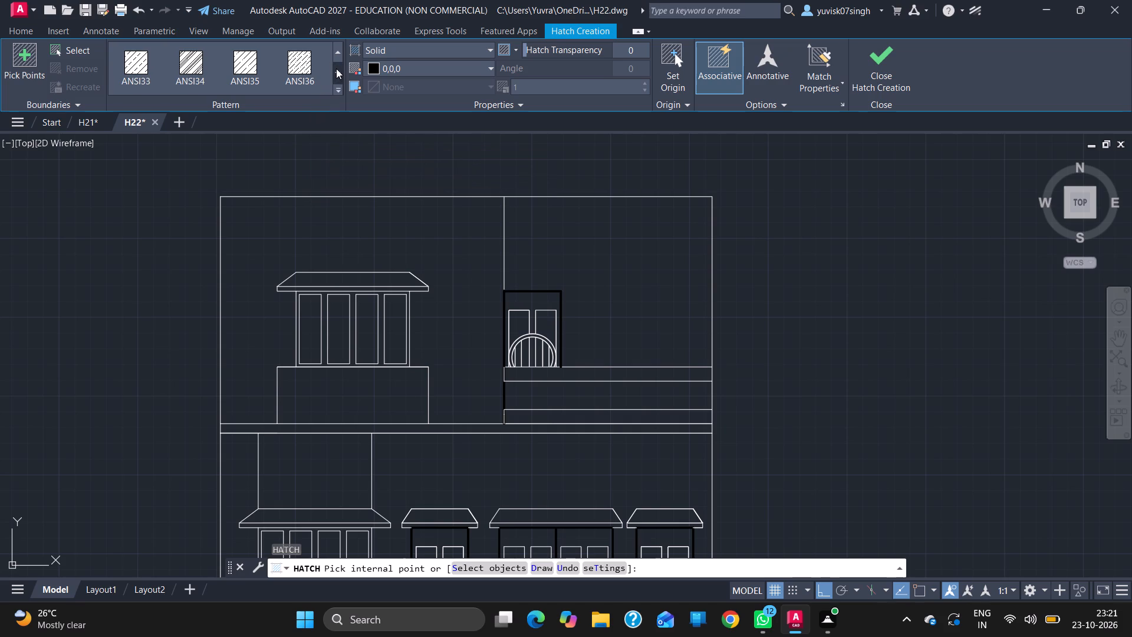
{"action": "left_click", "coordinate": [331, 69]}
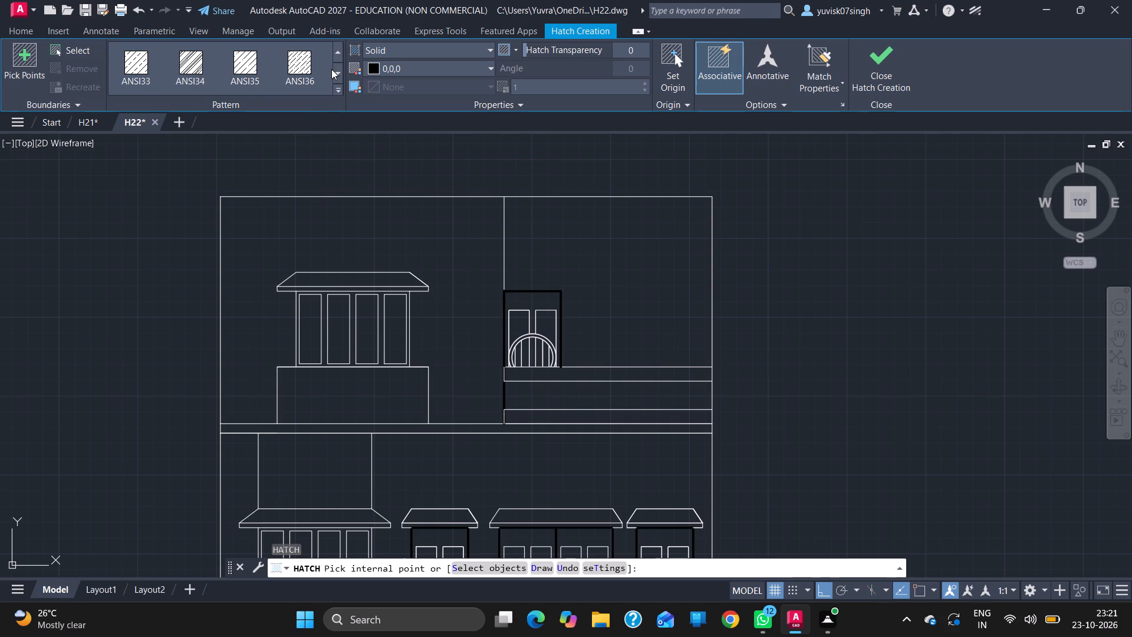
{"action": "left_click", "coordinate": [336, 70]}
{"action": "left_click", "coordinate": [154, 53]}
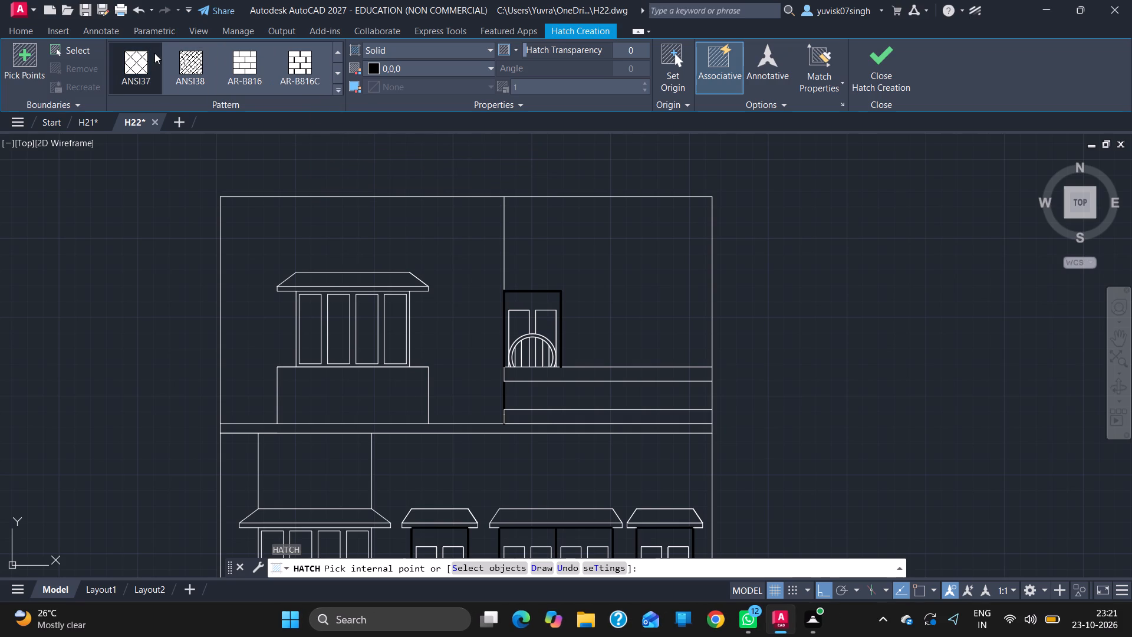
{"action": "left_click", "coordinate": [410, 68]}
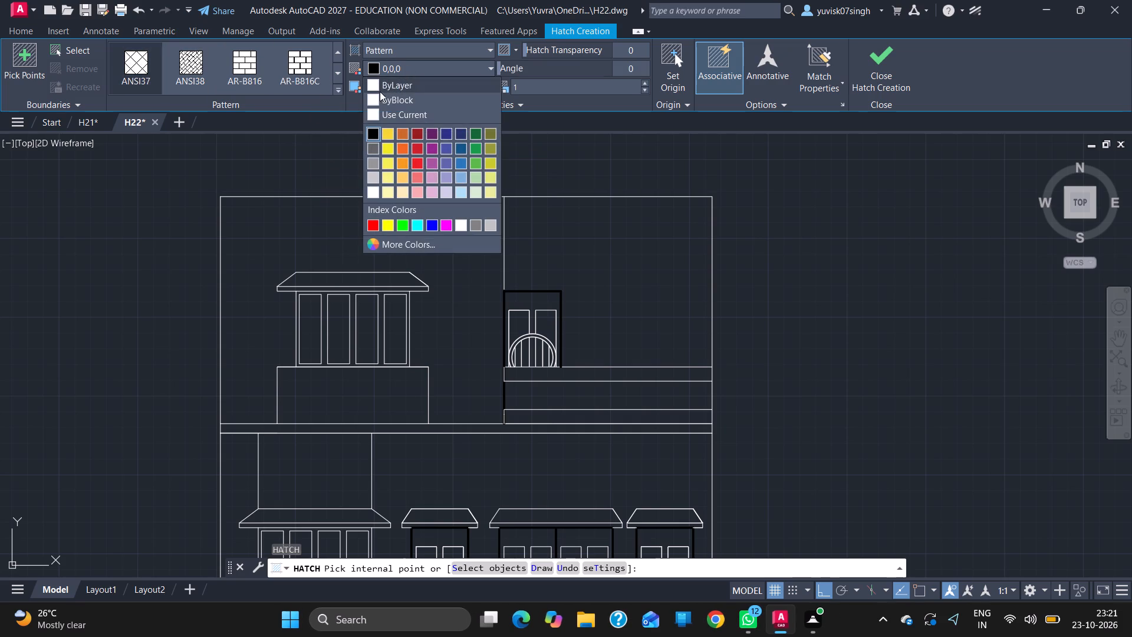
{"action": "left_click", "coordinate": [384, 86]}
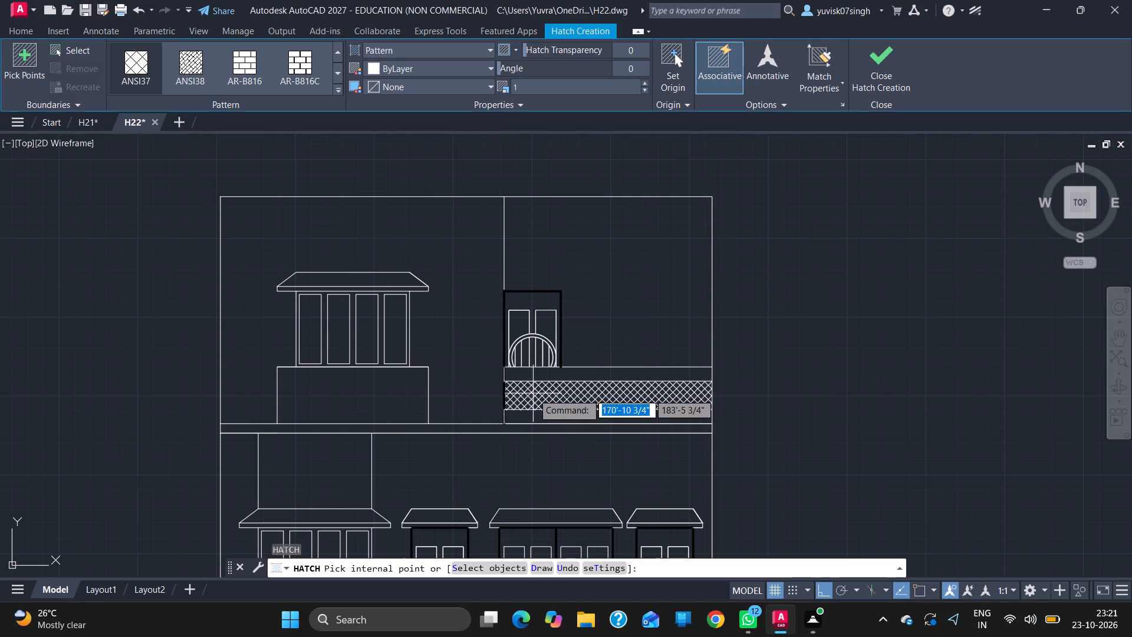
{"action": "left_click", "coordinate": [533, 393]}
{"action": "key", "text": "Escape"}
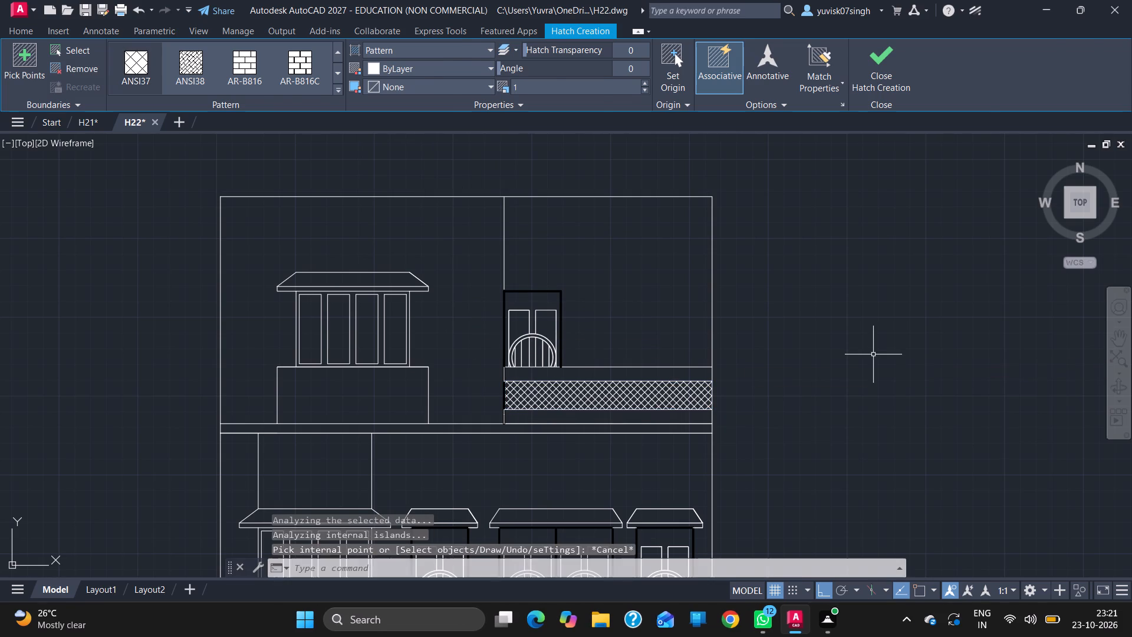
Erase the short leftover vertical line segments at the railing's left end, above and below the hatched band.
{"action": "left_click", "coordinate": [505, 417]}
{"action": "key", "text": "Delete"}
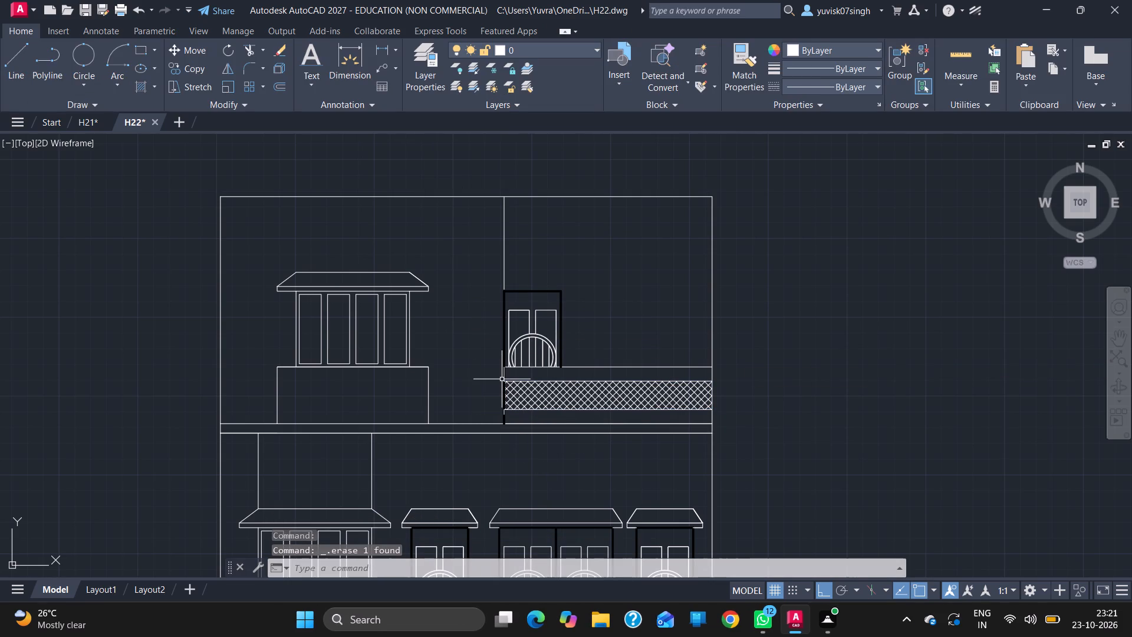
{"action": "left_click", "coordinate": [506, 376]}
{"action": "key", "text": "Delete"}
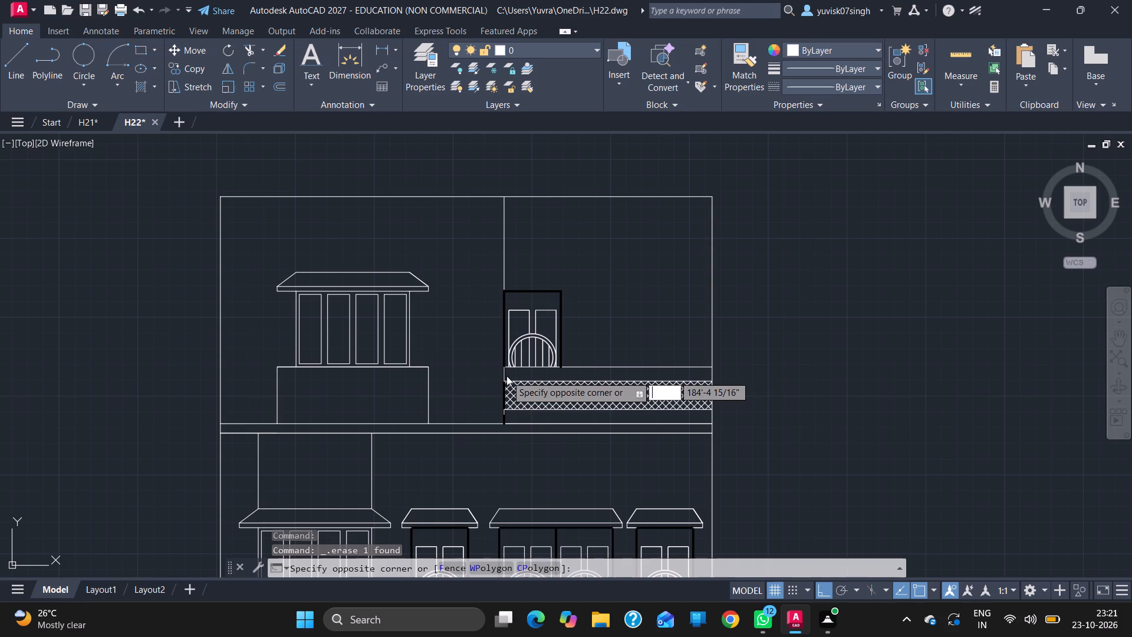
{"action": "key", "text": "Escape"}
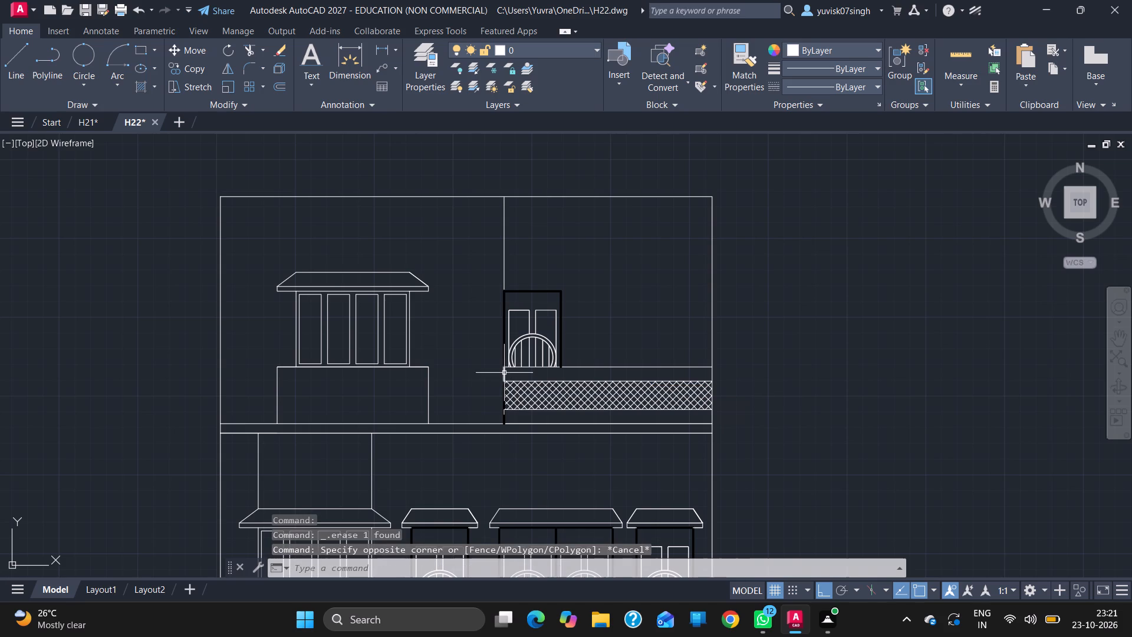
{"action": "double_click", "coordinate": [504, 373]}
{"action": "key", "text": "Delete"}
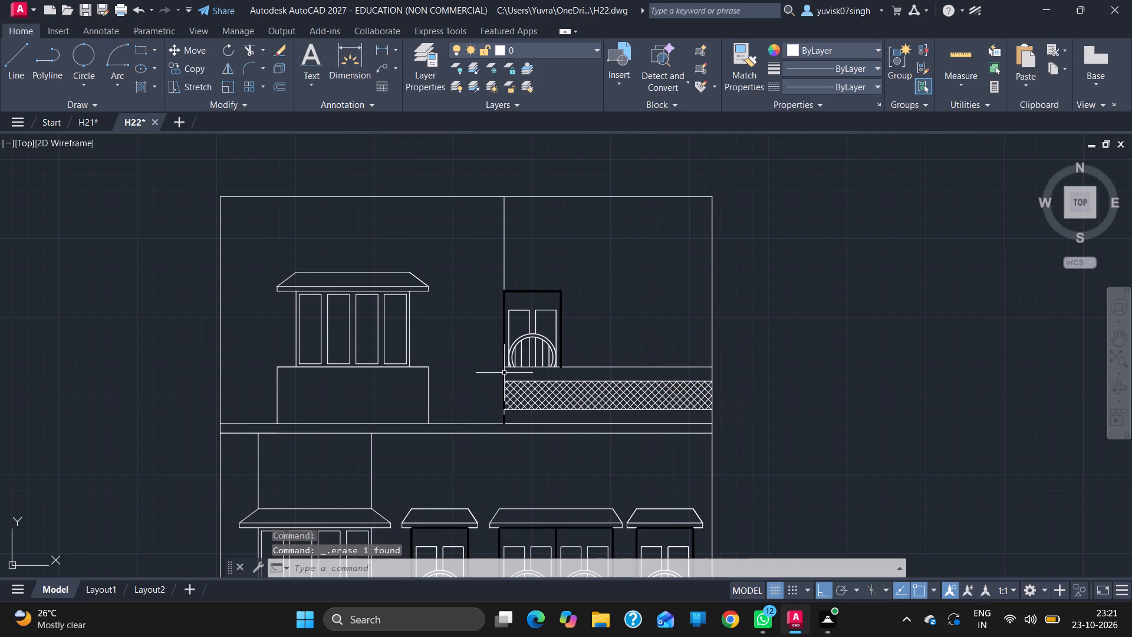
{"action": "scroll", "coordinate": [505, 417], "scroll_direction": "up", "scroll_amount": 2, "text": "ctrl"}
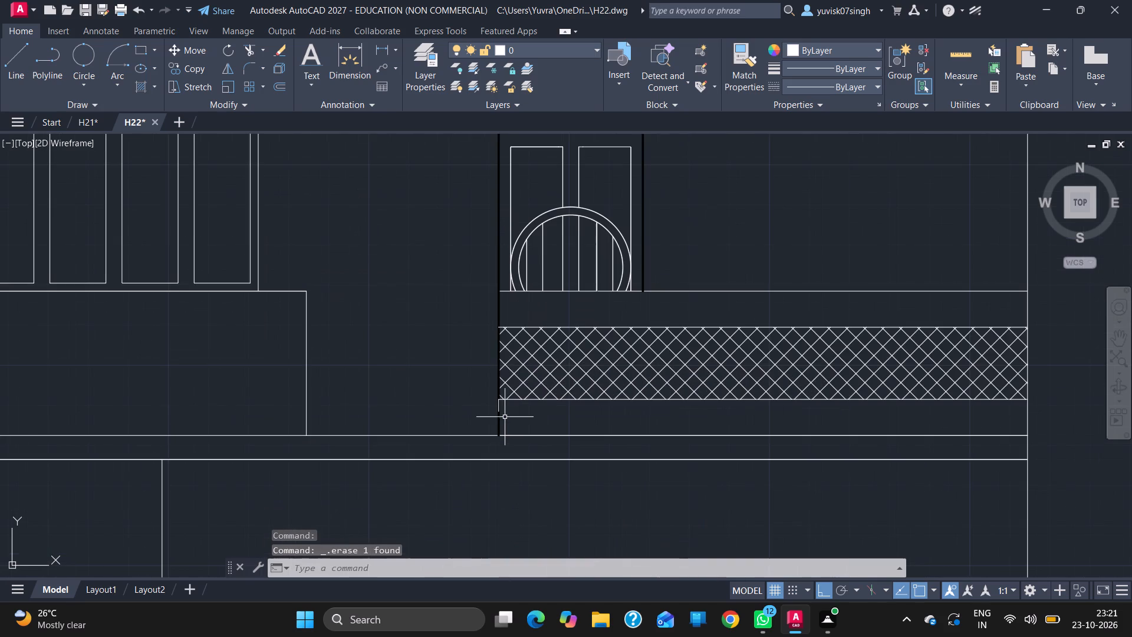
{"action": "left_click", "coordinate": [499, 405]}
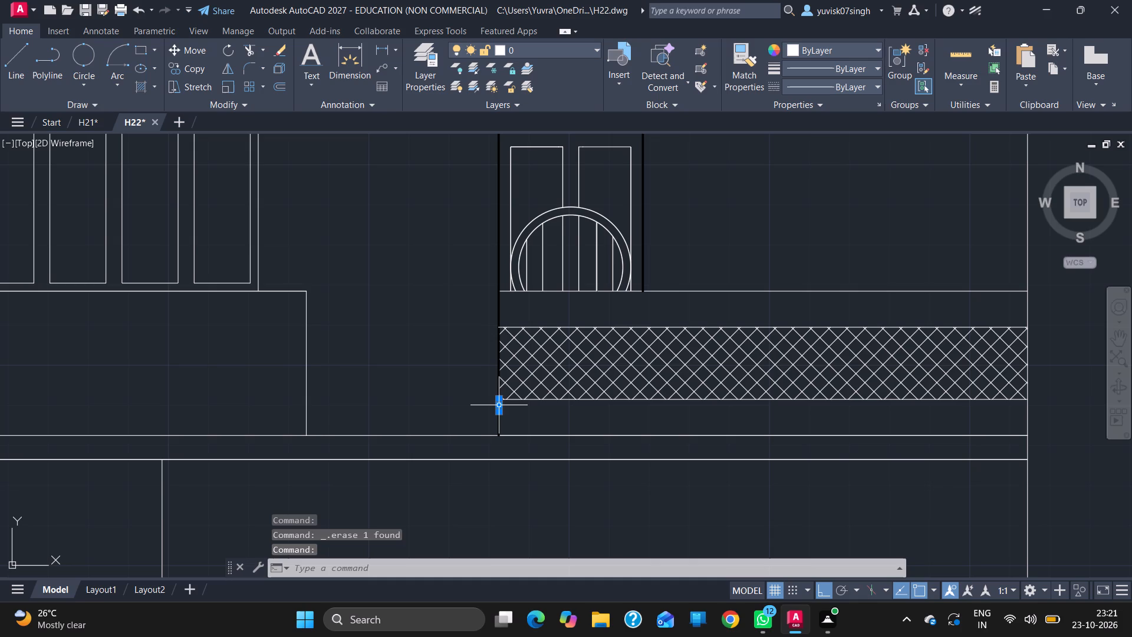
{"action": "key", "text": "Delete"}
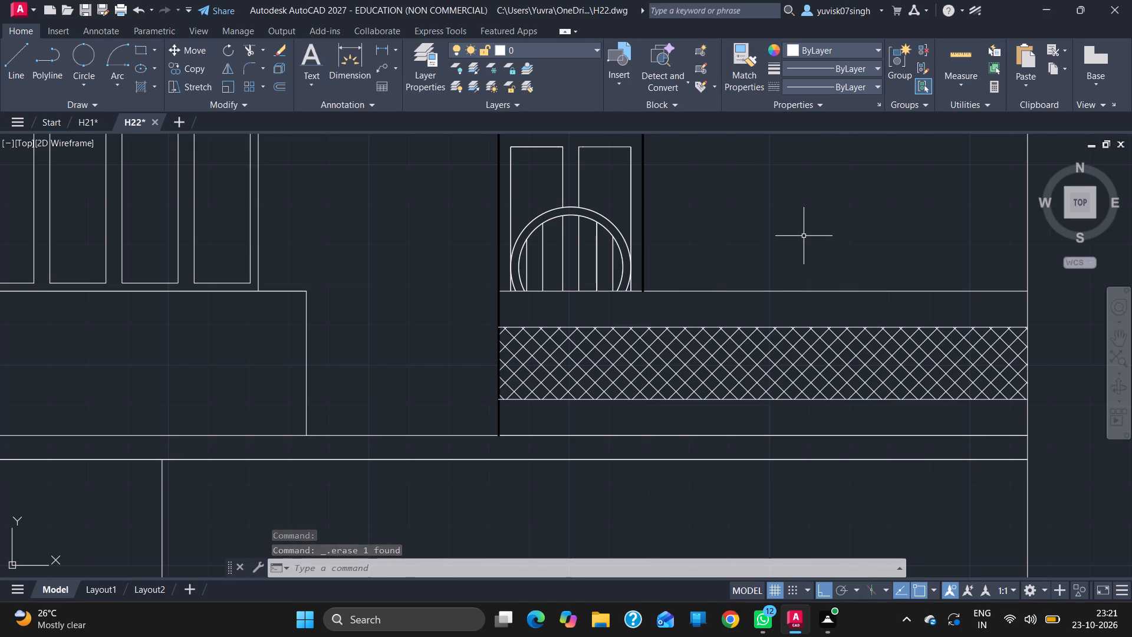
Draw a roof slab band on top of the upper storey, 6 inches high and 26' wide, closed at the right corner.
{"action": "scroll", "coordinate": [804, 236], "scroll_direction": "down", "scroll_amount": 2, "text": "ctrl"}
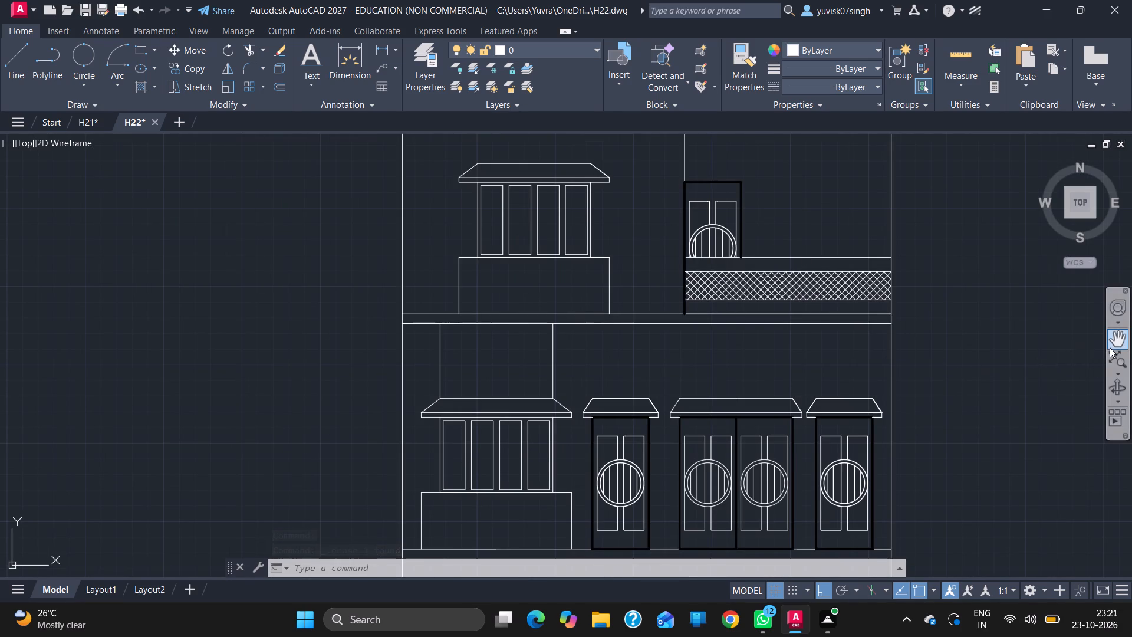
{"action": "left_click", "coordinate": [1110, 347]}
{"action": "left_click_drag", "start_coordinate": [752, 373], "coordinate": [752, 377]}
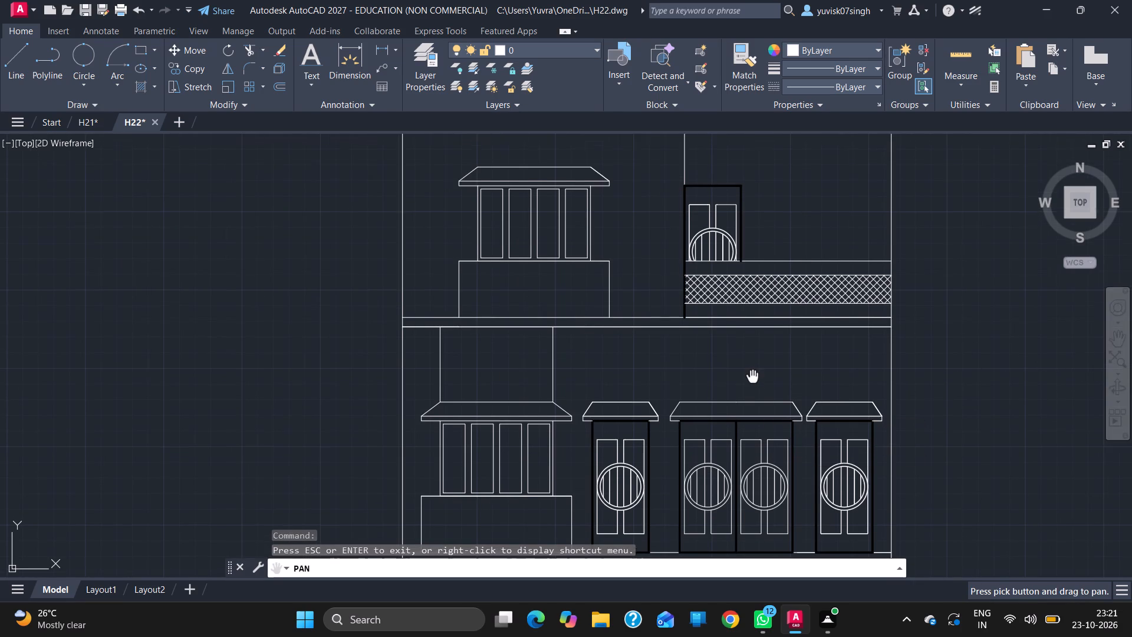
{"action": "left_click_drag", "start_coordinate": [752, 377], "coordinate": [739, 492]}
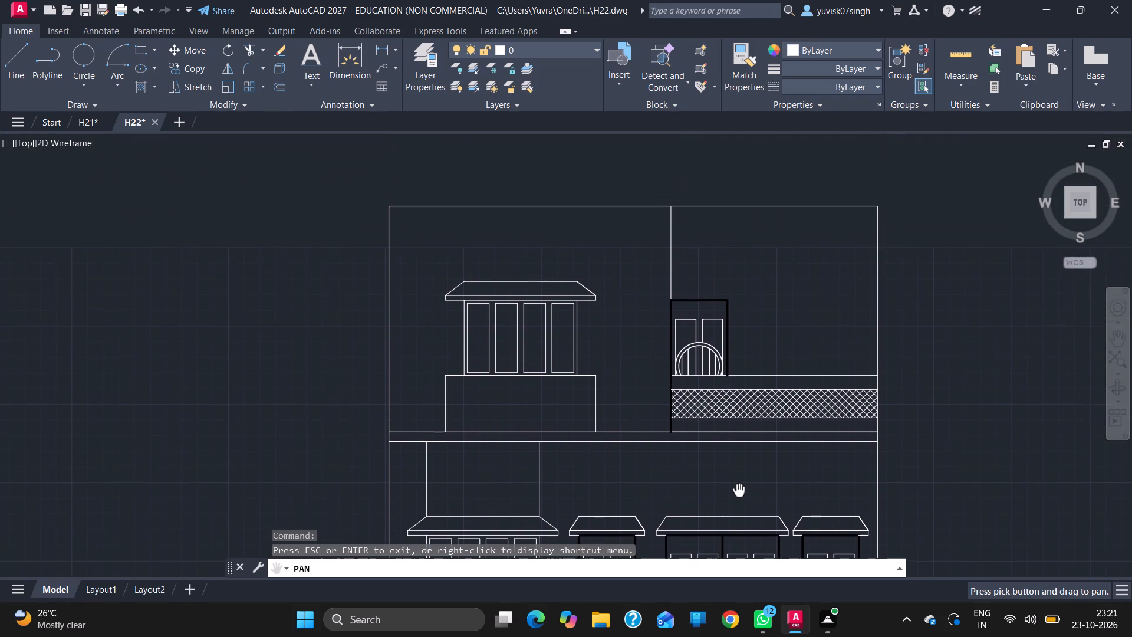
{"action": "left_click_drag", "start_coordinate": [739, 492], "coordinate": [740, 507]}
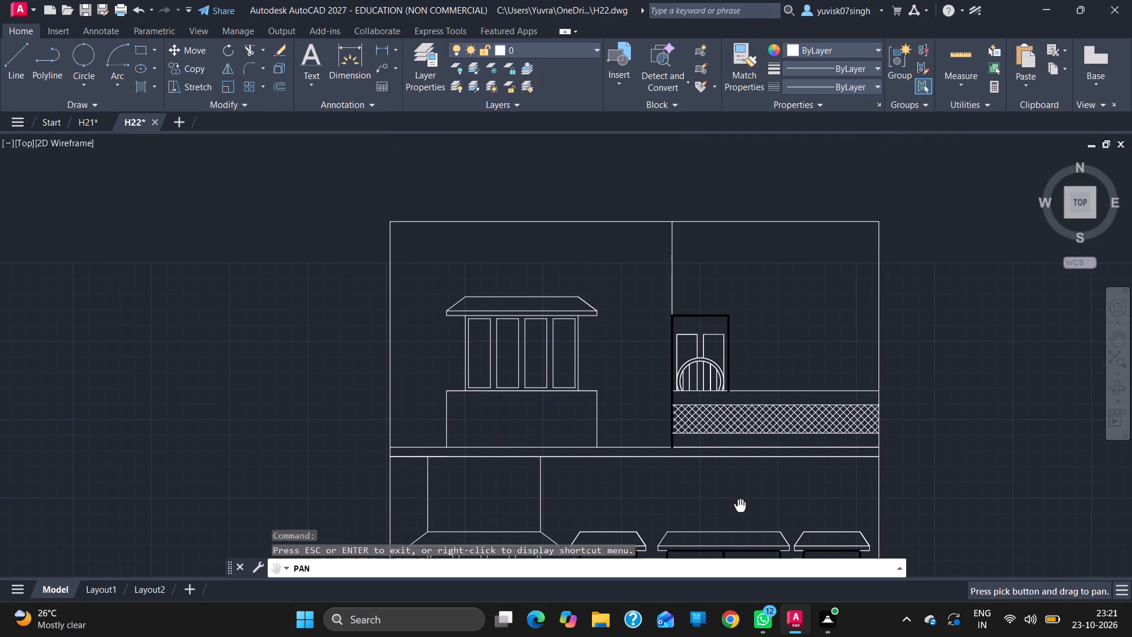
{"action": "left_click_drag", "start_coordinate": [740, 507], "coordinate": [744, 532]}
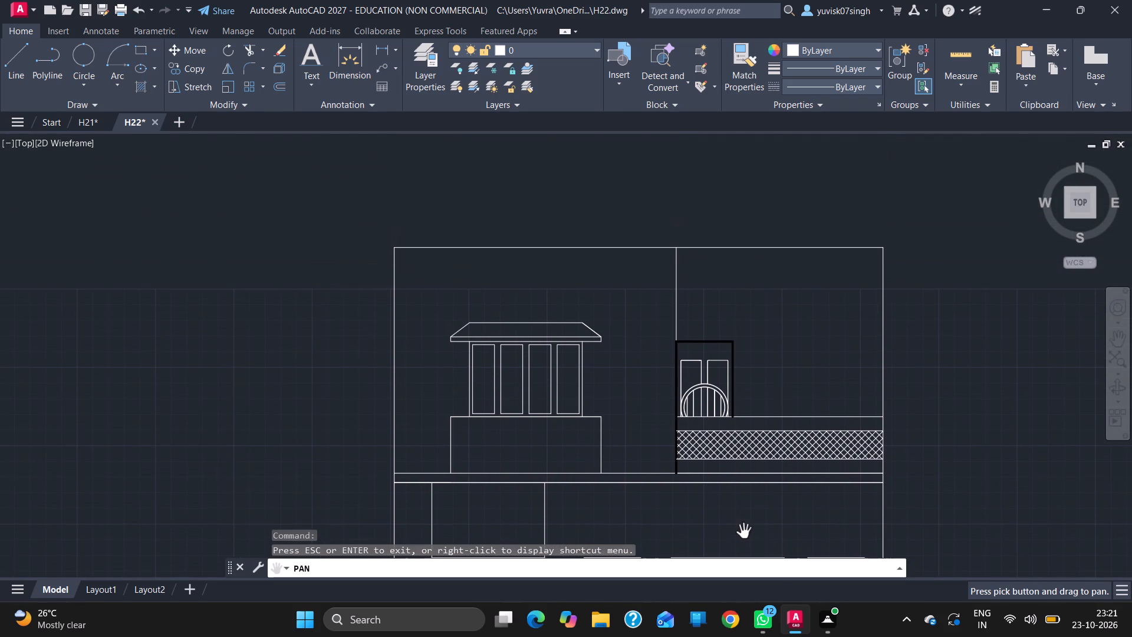
{"action": "key", "text": "Escape"}
{"action": "left_click", "coordinate": [9, 84]}
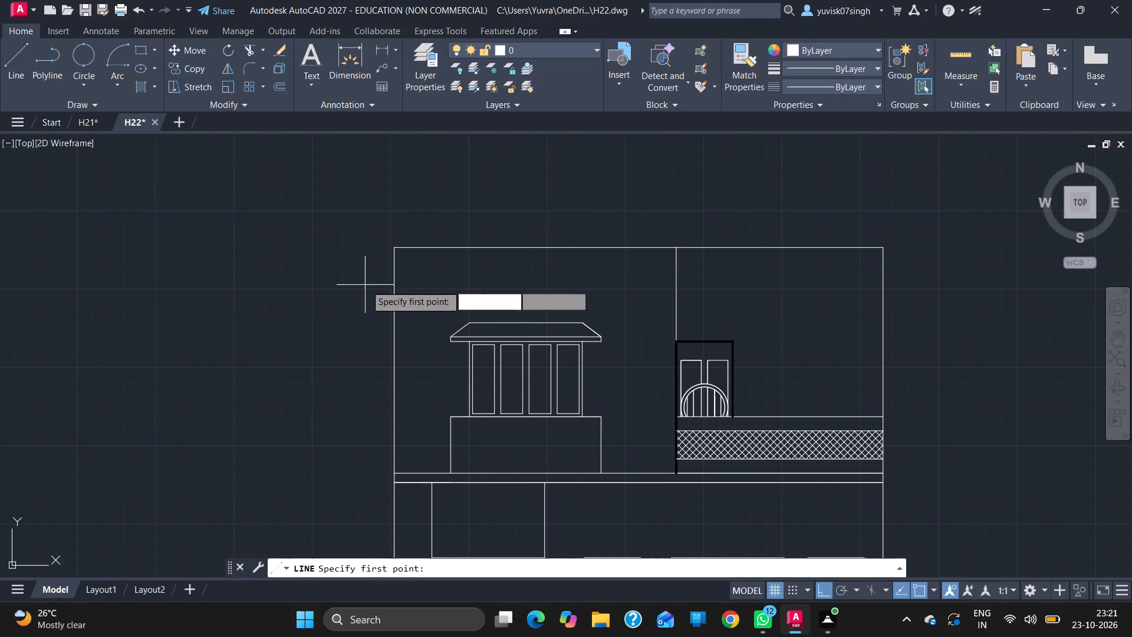
{"action": "left_click_drag", "start_coordinate": [396, 248], "coordinate": [395, 219]}
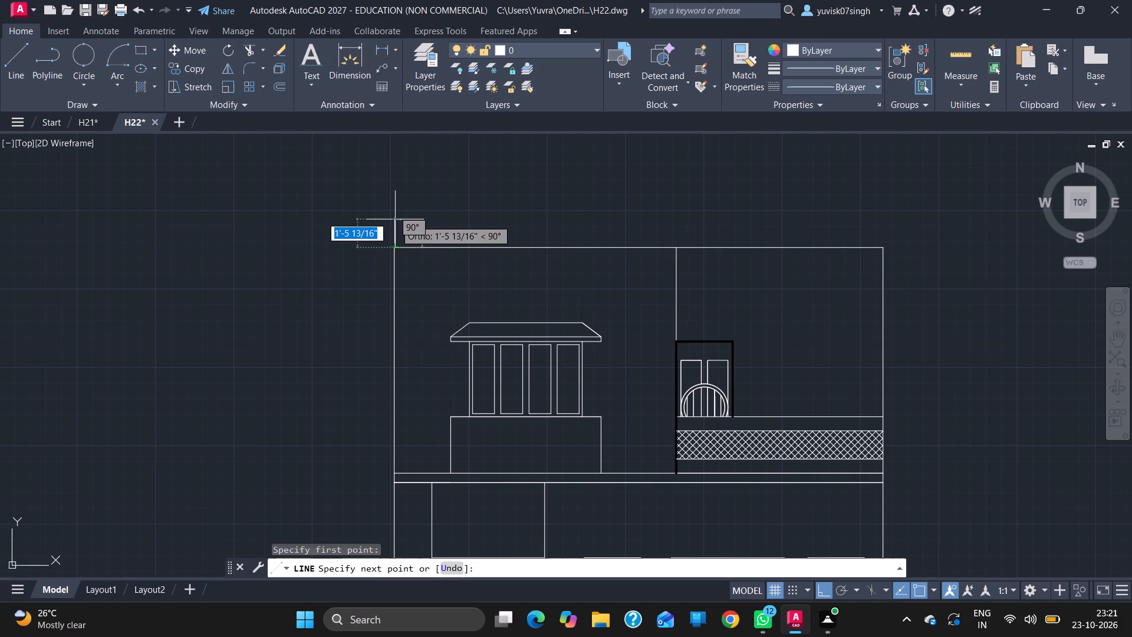
{"action": "key", "text": "6"}
{"action": "key", "text": "Return"}
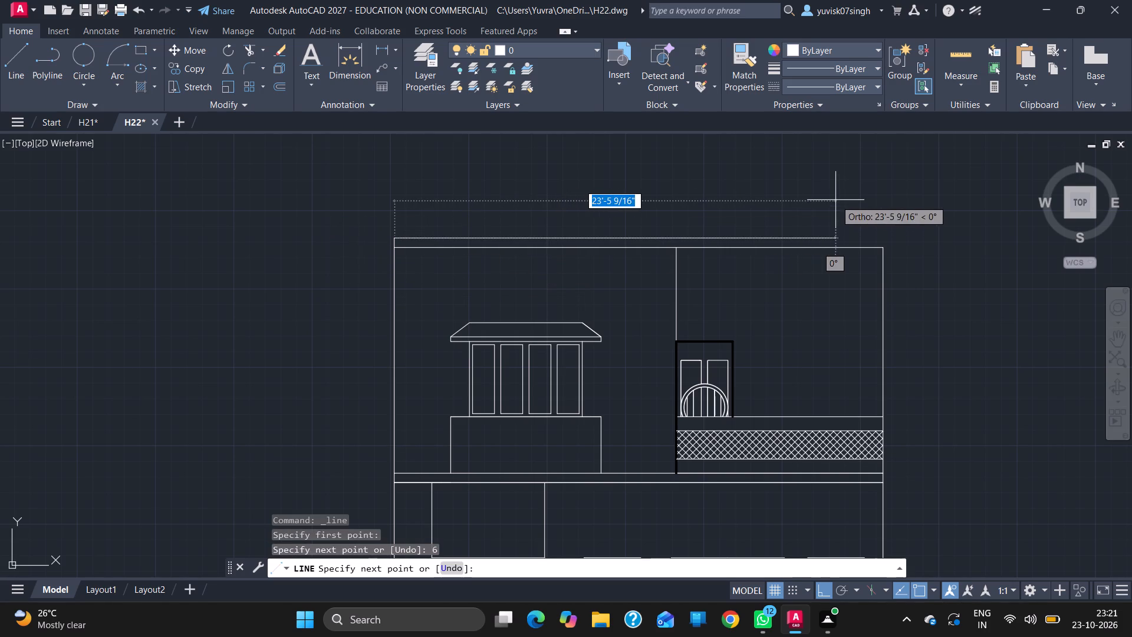
{"action": "type", "text": "26'"}
{"action": "key", "text": "Return"}
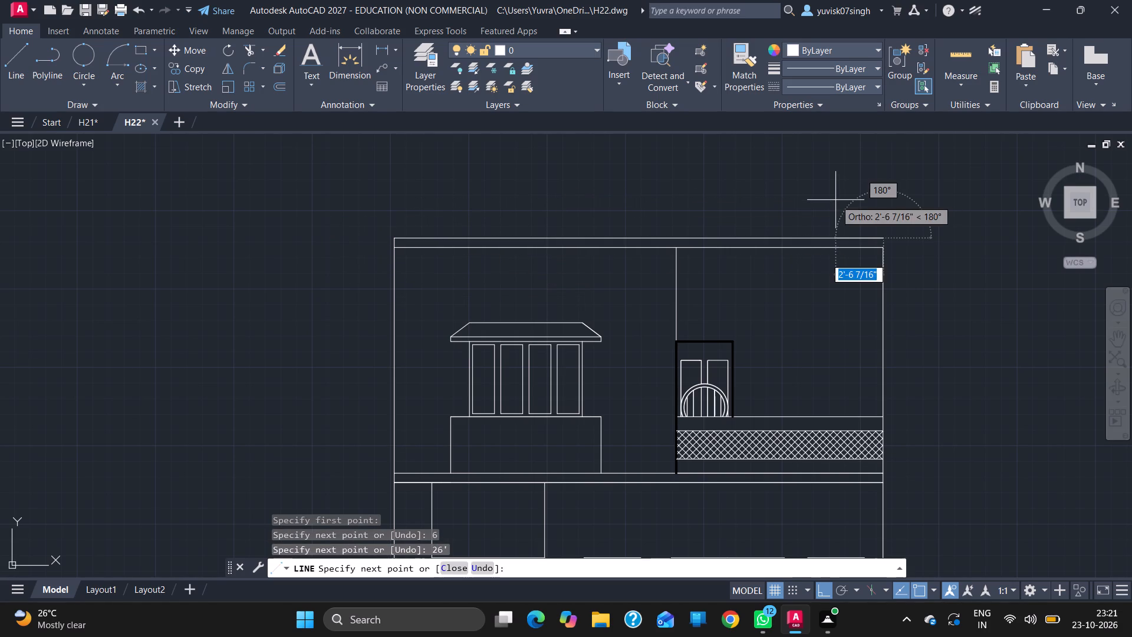
{"action": "left_click", "coordinate": [887, 251]}
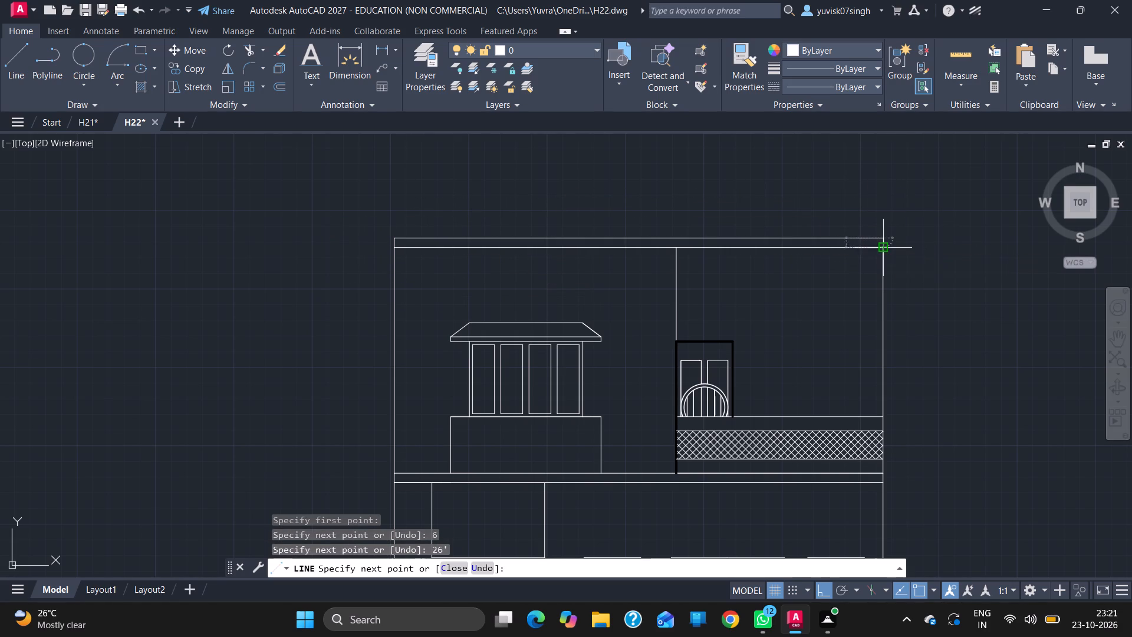
Draw a roof parapet outline on top of the slab band, 3' high and 26' wide, closed at the left end.
{"action": "left_click_drag", "start_coordinate": [886, 239], "coordinate": [886, 150]}
{"action": "type", "text": "3'"}
{"action": "key", "text": "Return"}
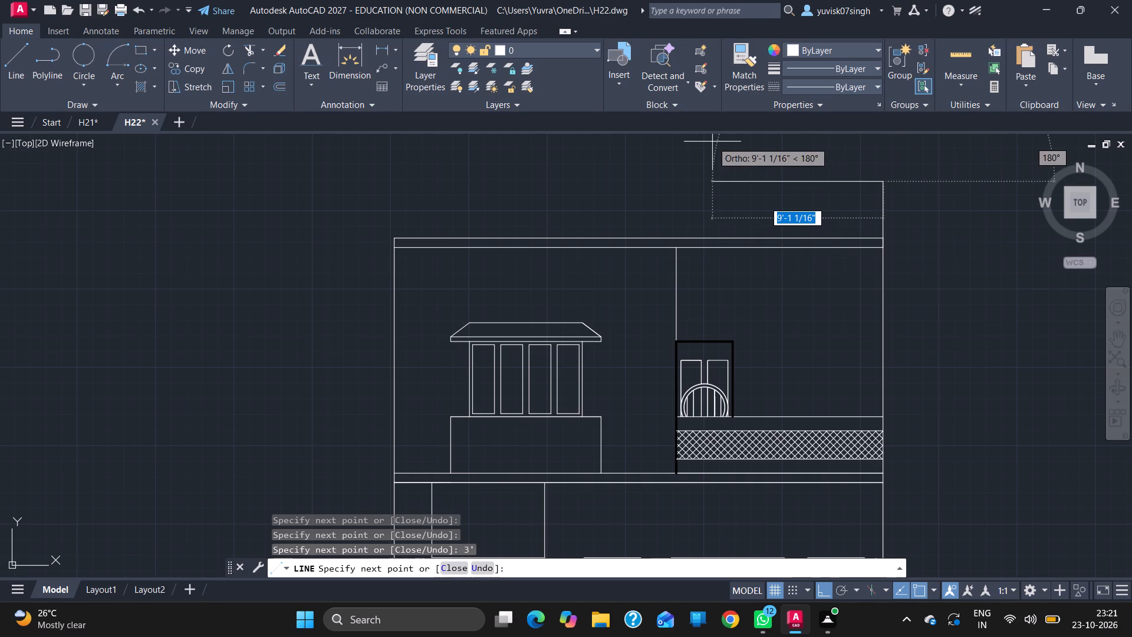
{"action": "key", "text": "2"}
{"action": "type", "text": "6'"}
{"action": "key", "text": "Return"}
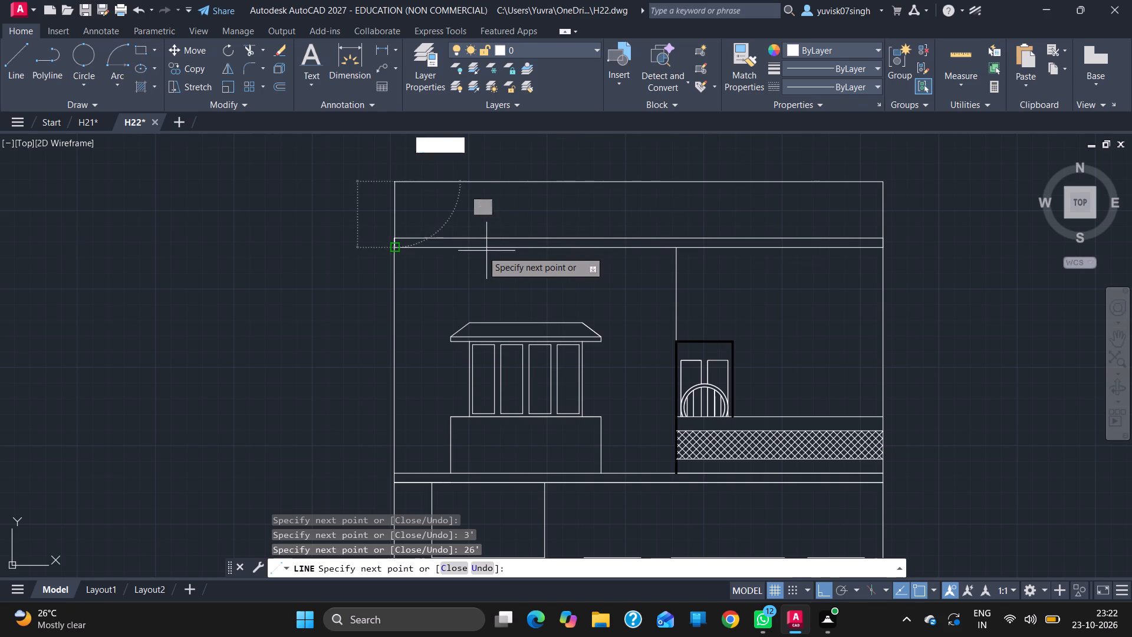
{"action": "left_click_drag", "start_coordinate": [393, 237], "coordinate": [396, 219]}
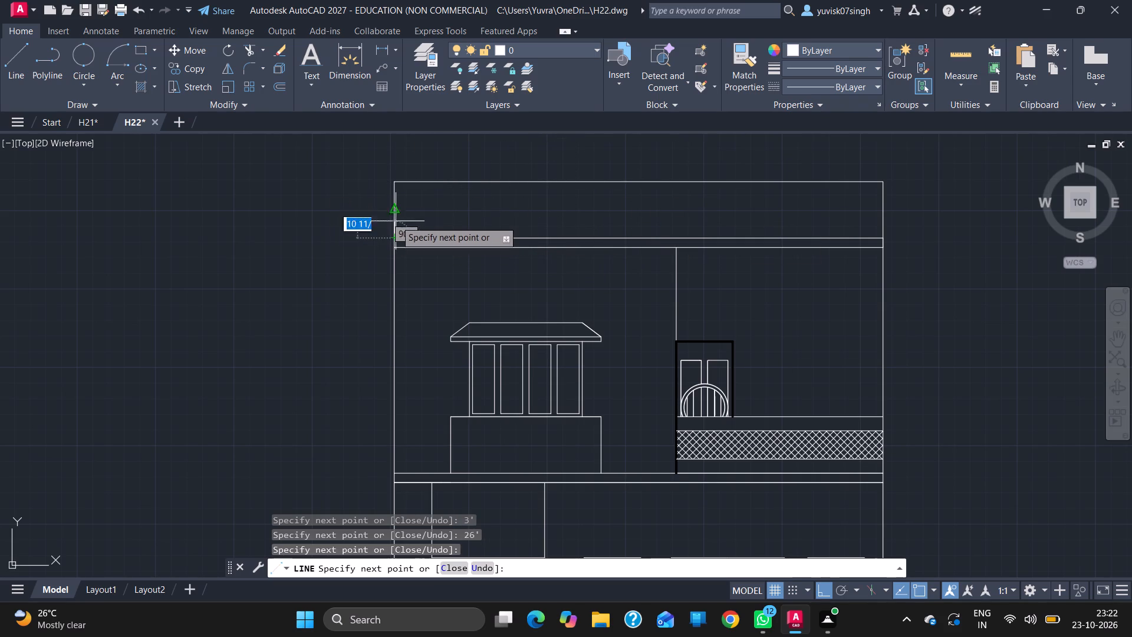
Draw two horizontal lines across the full parapet, 9 inches above its base and 9 inches below its top.
{"action": "left_click_drag", "start_coordinate": [396, 219], "coordinate": [396, 217]}
{"action": "key", "text": "9"}
{"action": "key", "text": "Return"}
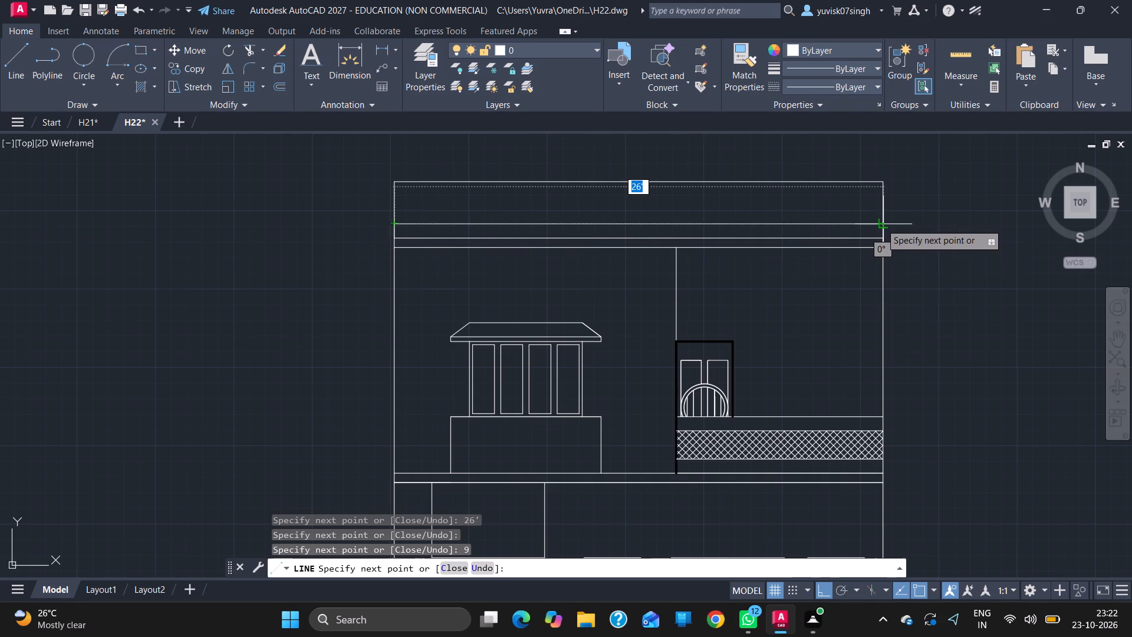
{"action": "left_click_drag", "start_coordinate": [881, 224], "coordinate": [883, 179]}
{"action": "left_click", "coordinate": [883, 179]}
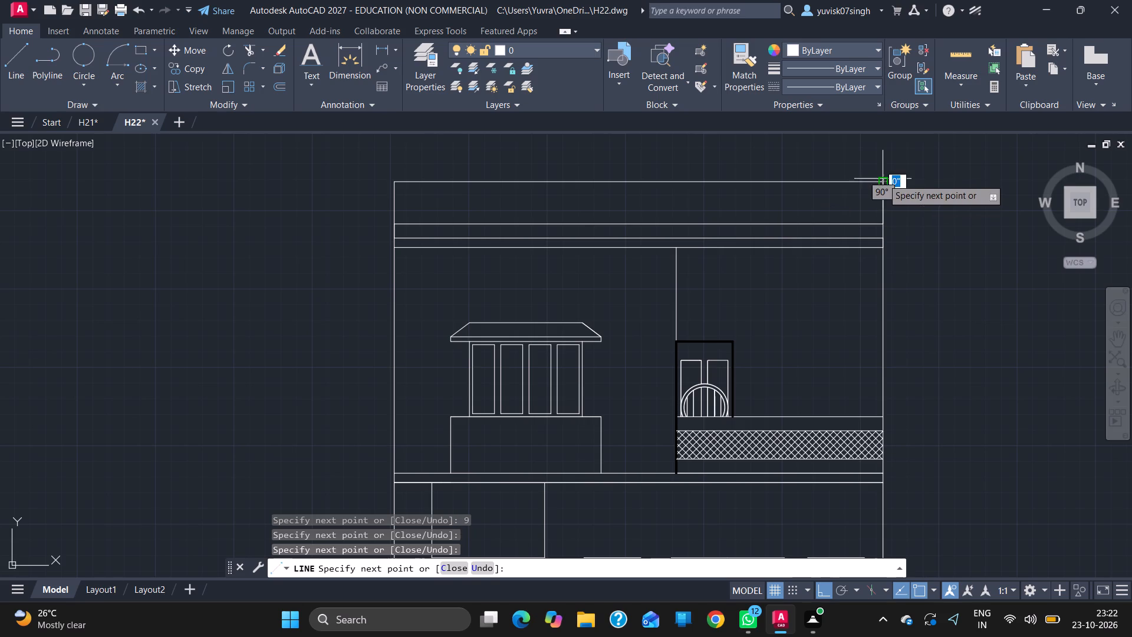
{"action": "key", "text": "9"}
{"action": "key", "text": "Return"}
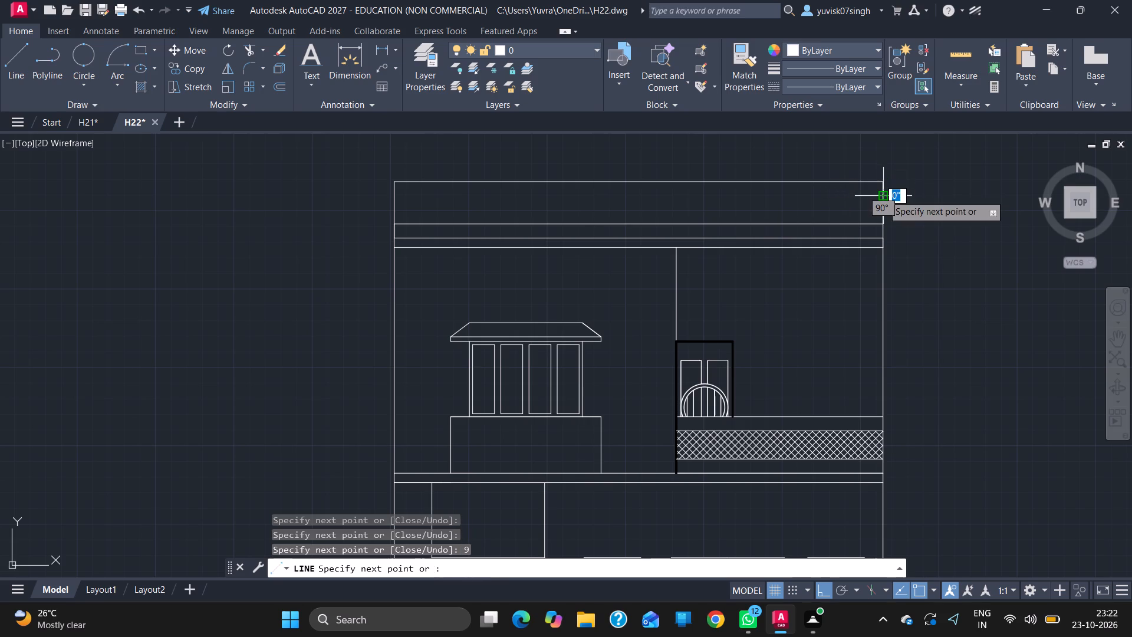
{"action": "left_click", "coordinate": [391, 195]}
{"action": "key", "text": "Escape"}
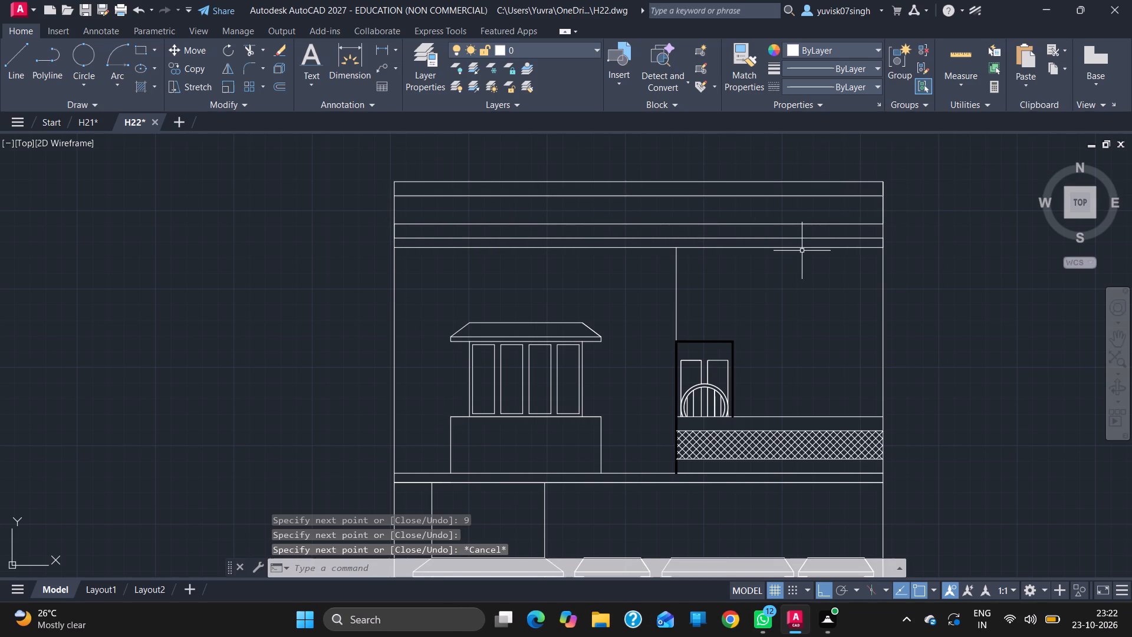
Hatch the middle band of the roof parapet with the ANSI37 pattern.
{"action": "key", "text": "h"}
{"action": "key", "text": "Return"}
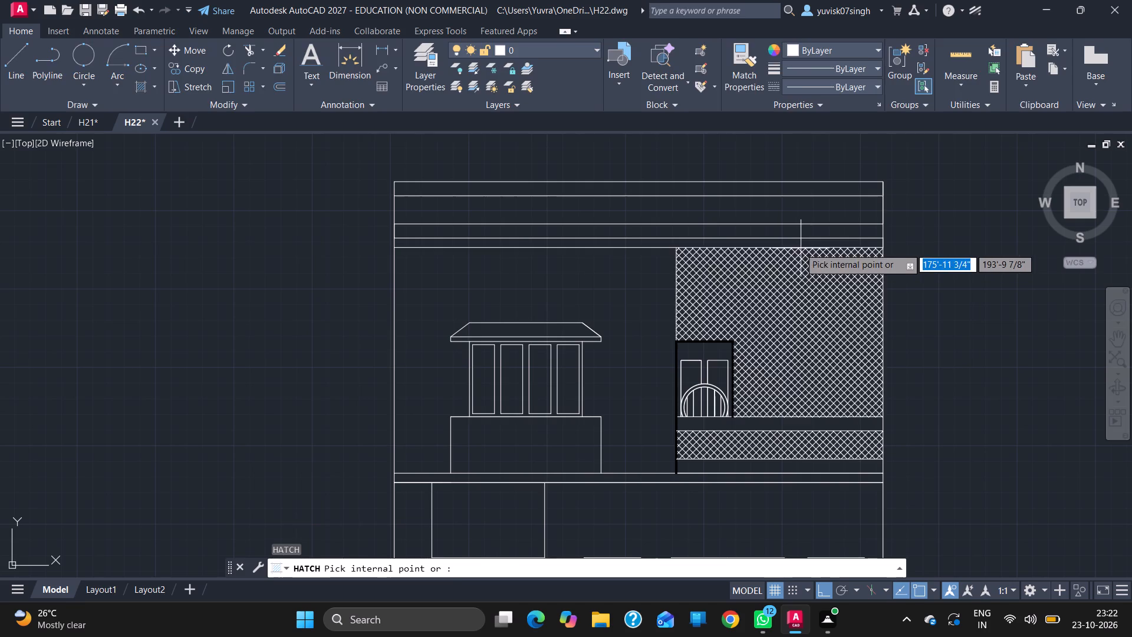
{"action": "left_click", "coordinate": [789, 214]}
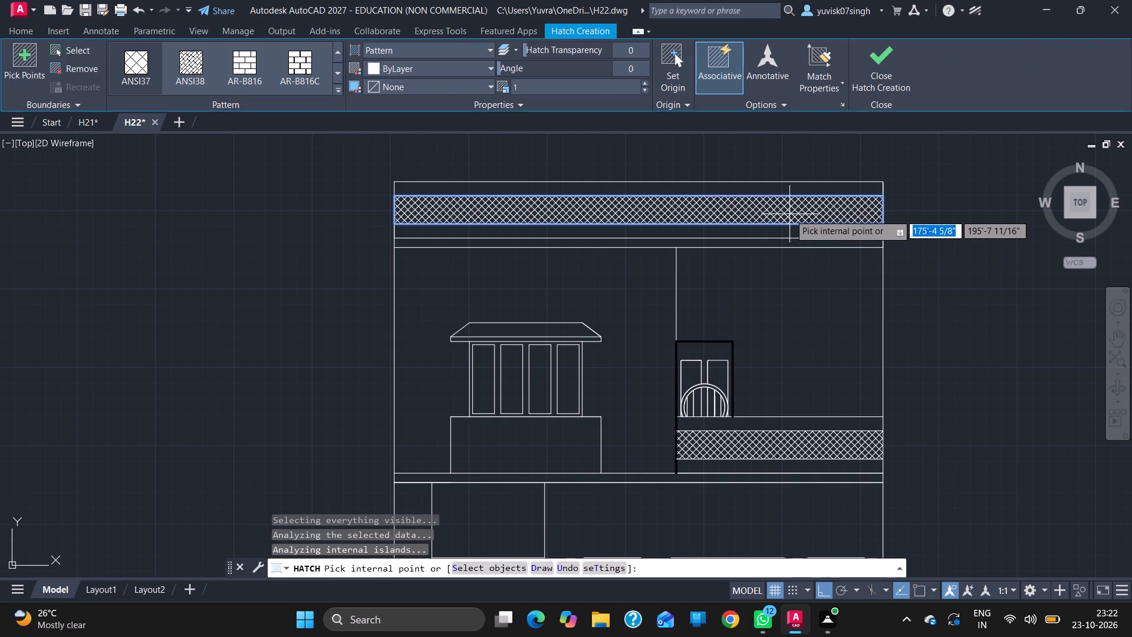
{"action": "key", "text": "Escape"}
{"action": "scroll", "coordinate": [1008, 352], "scroll_direction": "down", "scroll_amount": 3, "text": "ctrl"}
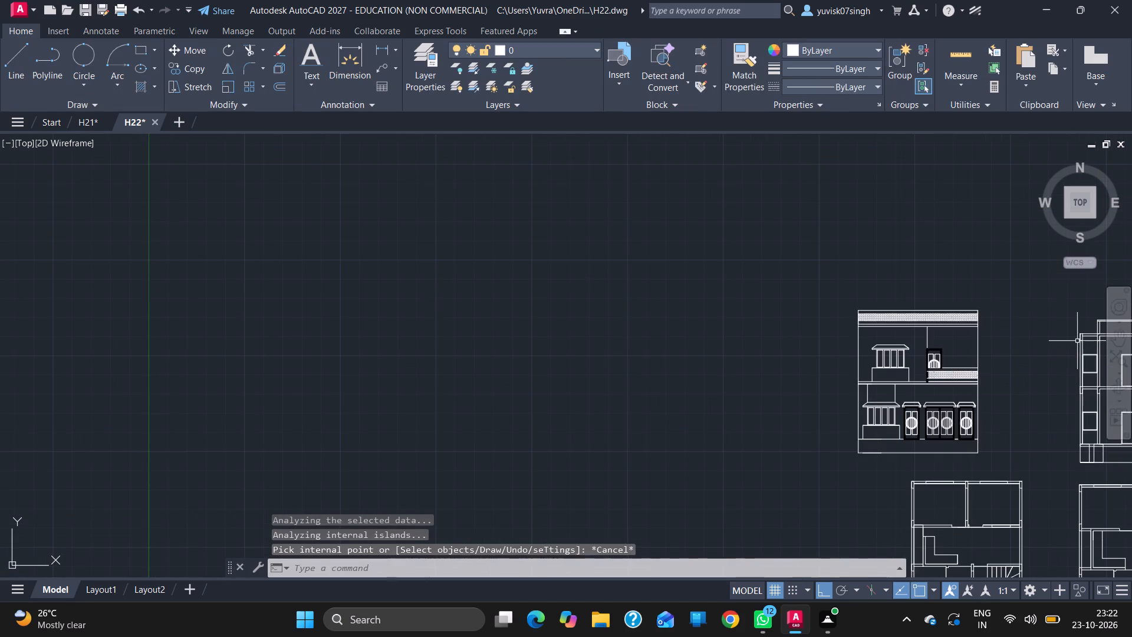
Draw a vertical line from the top right corner of the upper-storey door up to the underside of the roof slab.
{"action": "left_click", "coordinate": [1117, 340]}
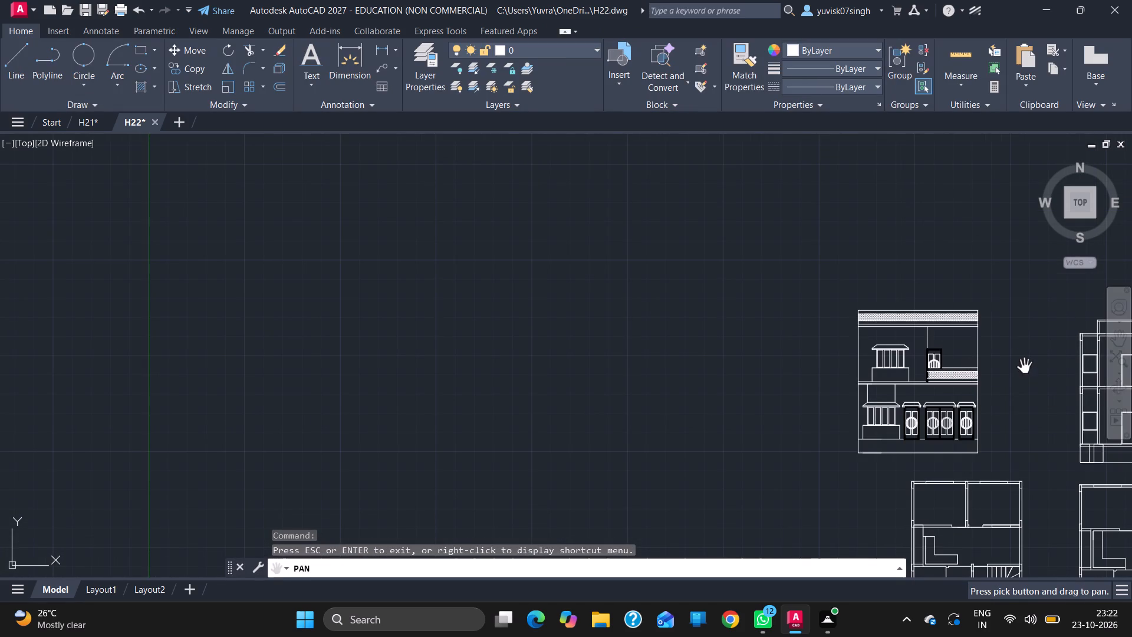
{"action": "left_click_drag", "start_coordinate": [1025, 367], "coordinate": [801, 415]}
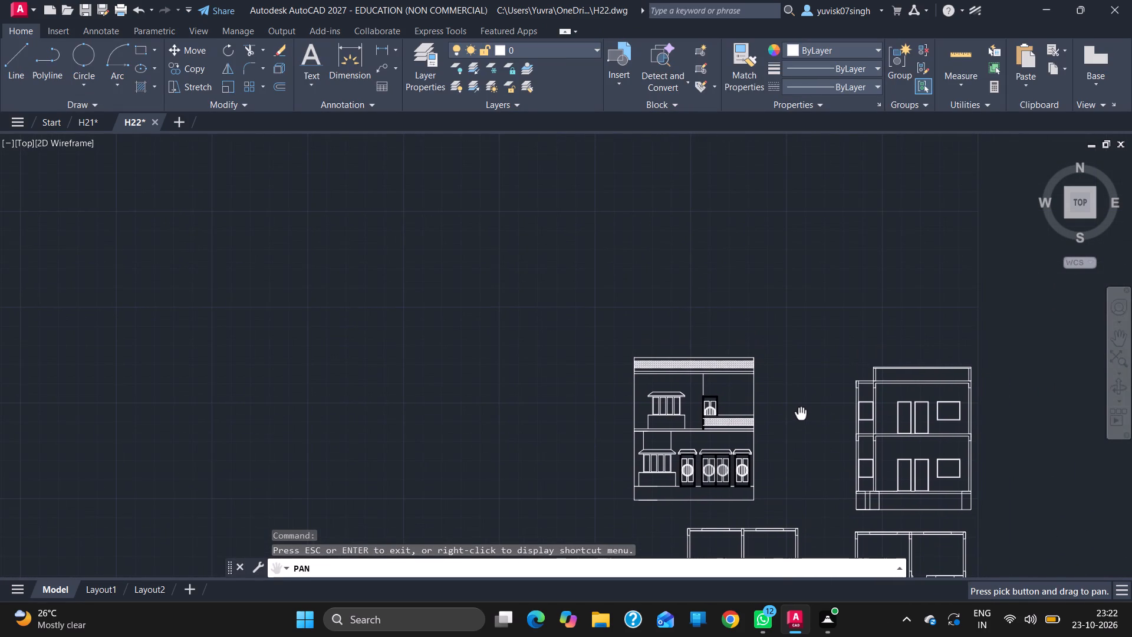
{"action": "scroll", "coordinate": [801, 415], "scroll_direction": "up", "scroll_amount": 2, "text": "ctrl"}
{"action": "left_click_drag", "start_coordinate": [709, 351], "coordinate": [738, 463]}
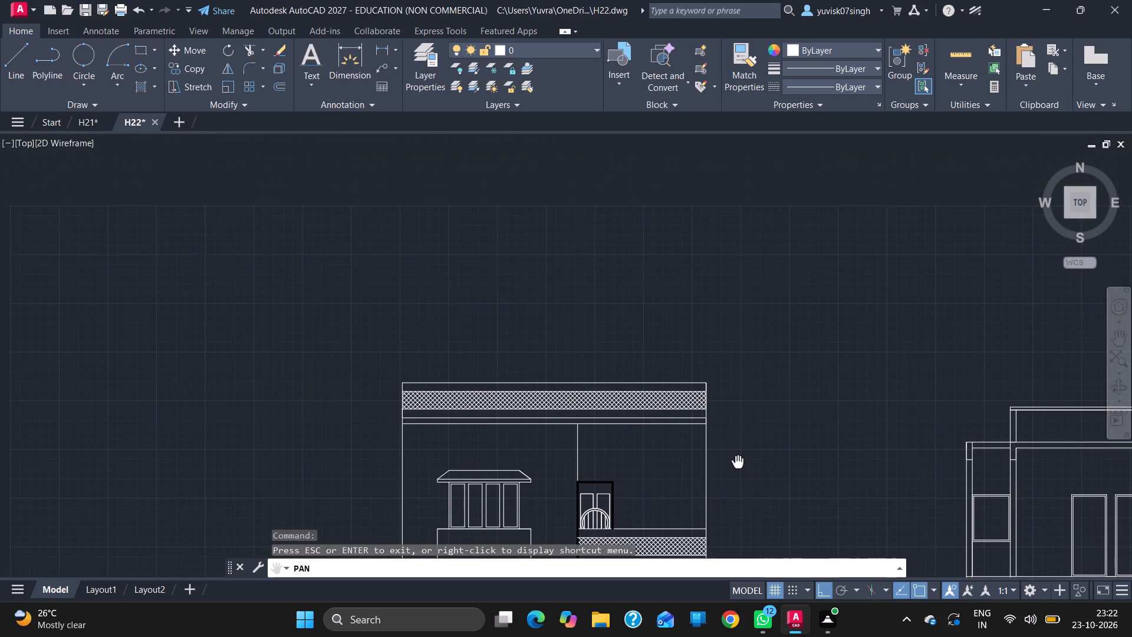
{"action": "left_click_drag", "start_coordinate": [738, 463], "coordinate": [739, 464]}
{"action": "key", "text": "Escape"}
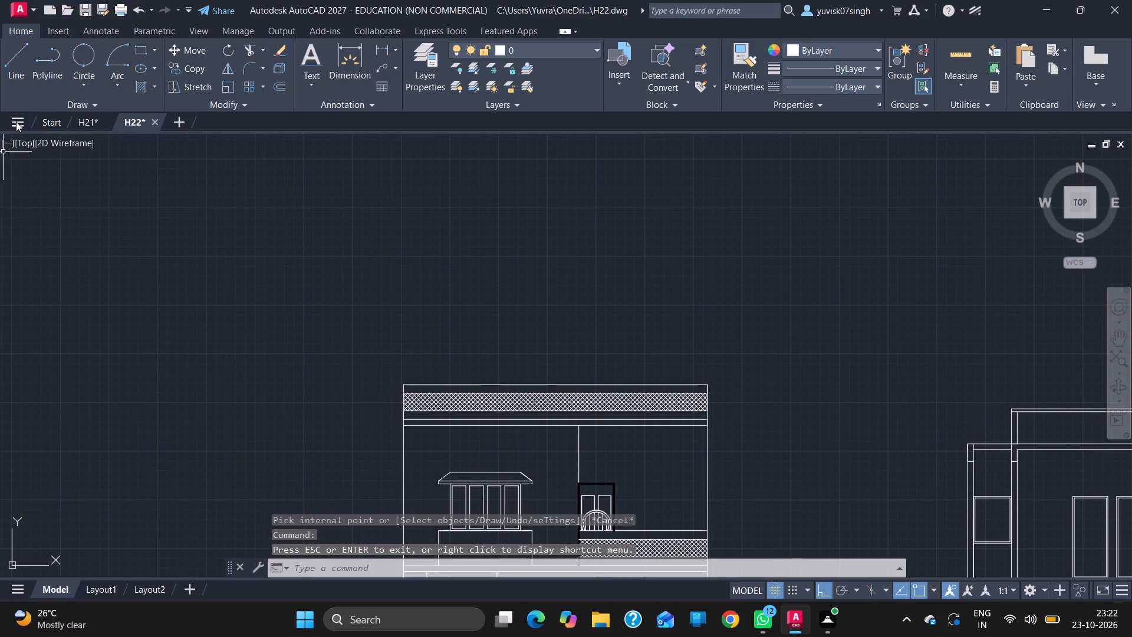
{"action": "left_click", "coordinate": [19, 84]}
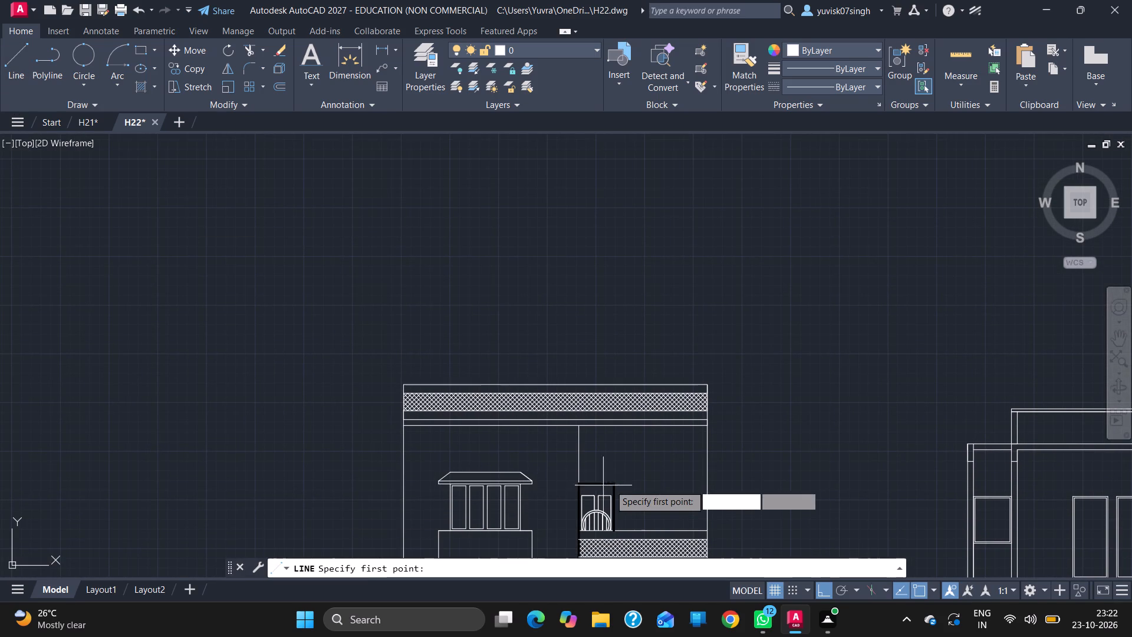
{"action": "left_click_drag", "start_coordinate": [616, 484], "coordinate": [616, 434]}
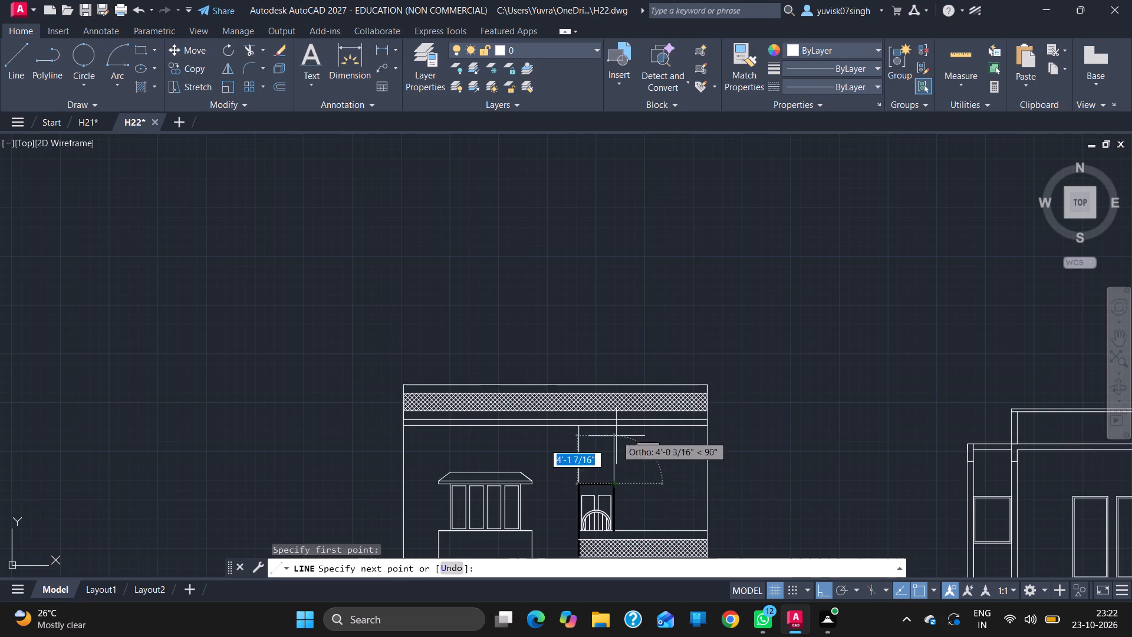
{"action": "left_click_drag", "start_coordinate": [616, 434], "coordinate": [614, 428]}
{"action": "left_click", "coordinate": [614, 428]}
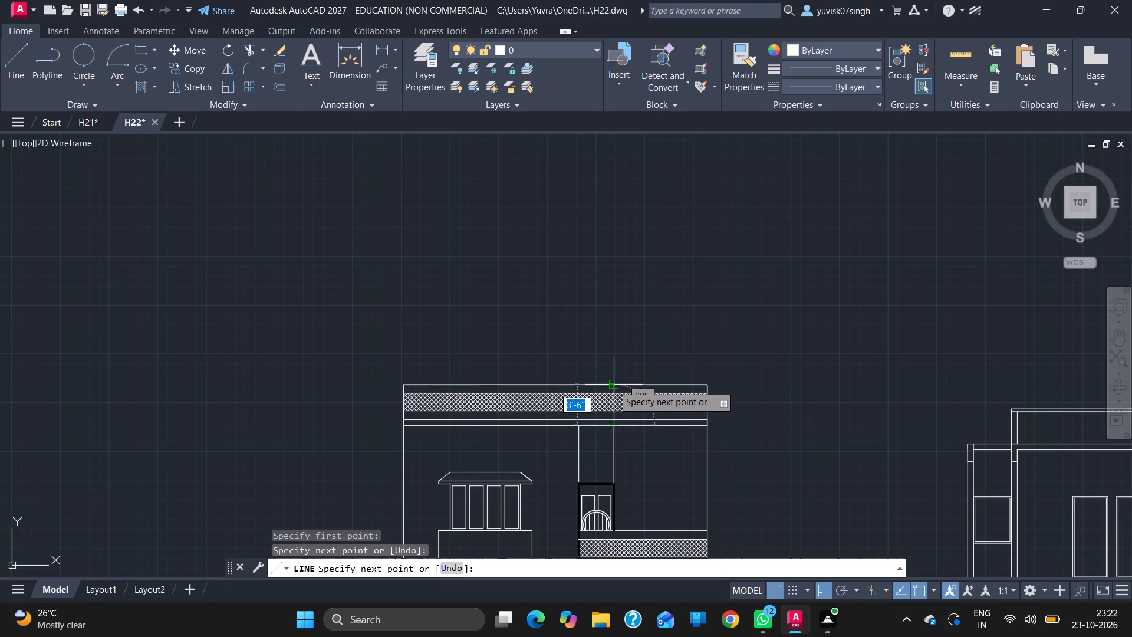
Continue the line up through the parapet and 4' above it, adding a 1' step out to the left and a 1' rise.
{"action": "left_click_drag", "start_coordinate": [613, 385], "coordinate": [614, 304]}
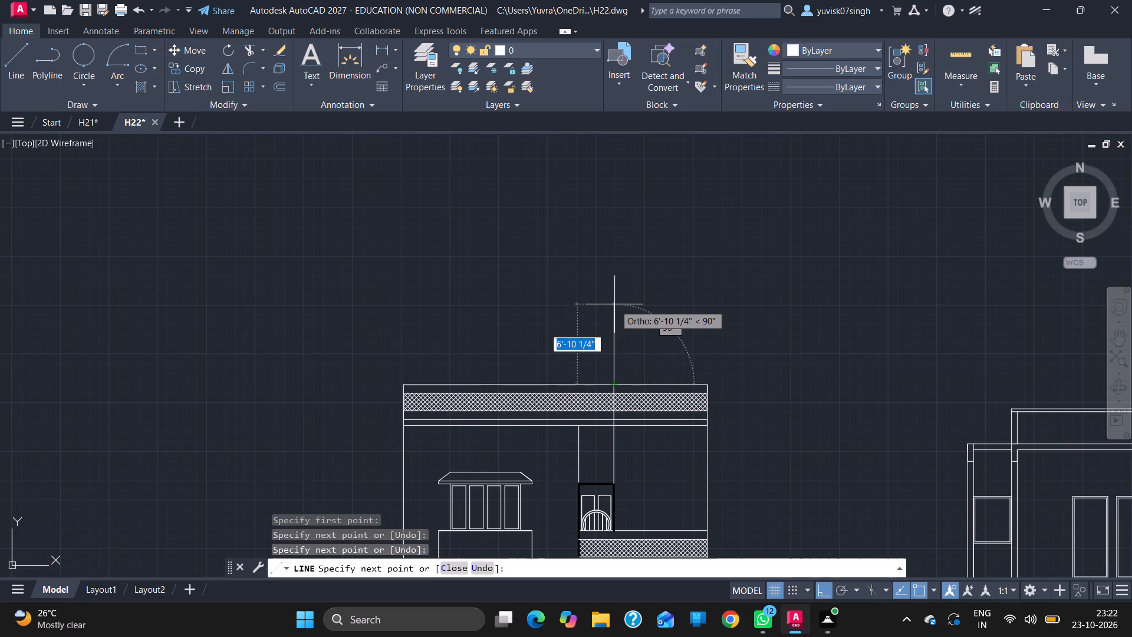
{"action": "key", "text": "5"}
{"action": "key", "text": "BackSpace"}
{"action": "type", "text": "4'"}
{"action": "key", "text": "Return"}
{"action": "type", "text": "1'"}
{"action": "key", "text": "Return"}
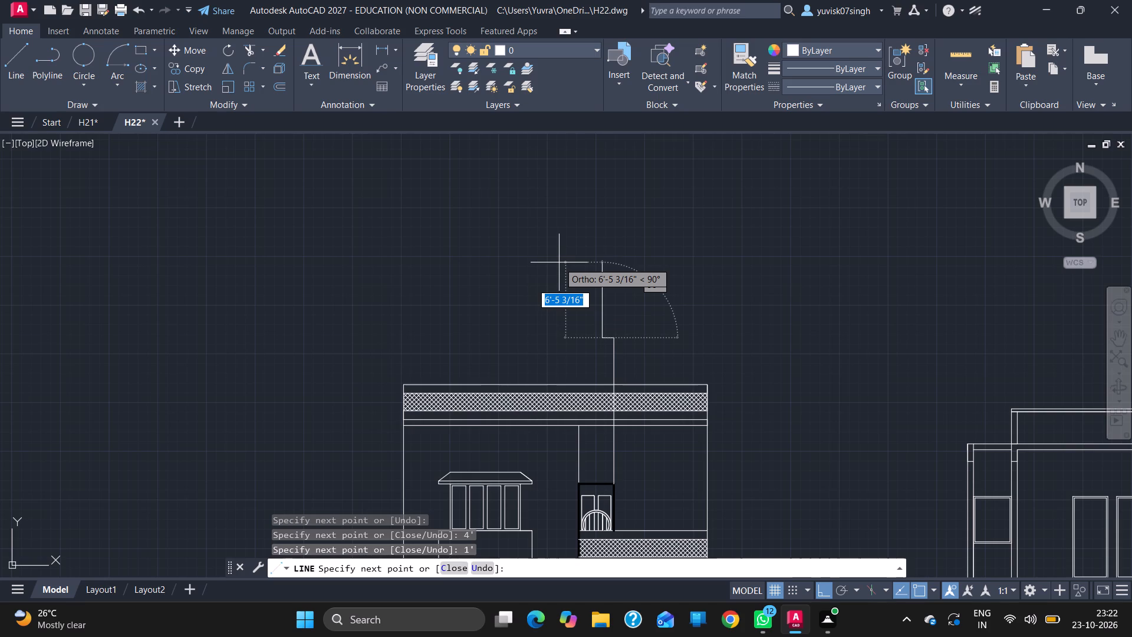
{"action": "type", "text": "1'"}
{"action": "key", "text": "Return"}
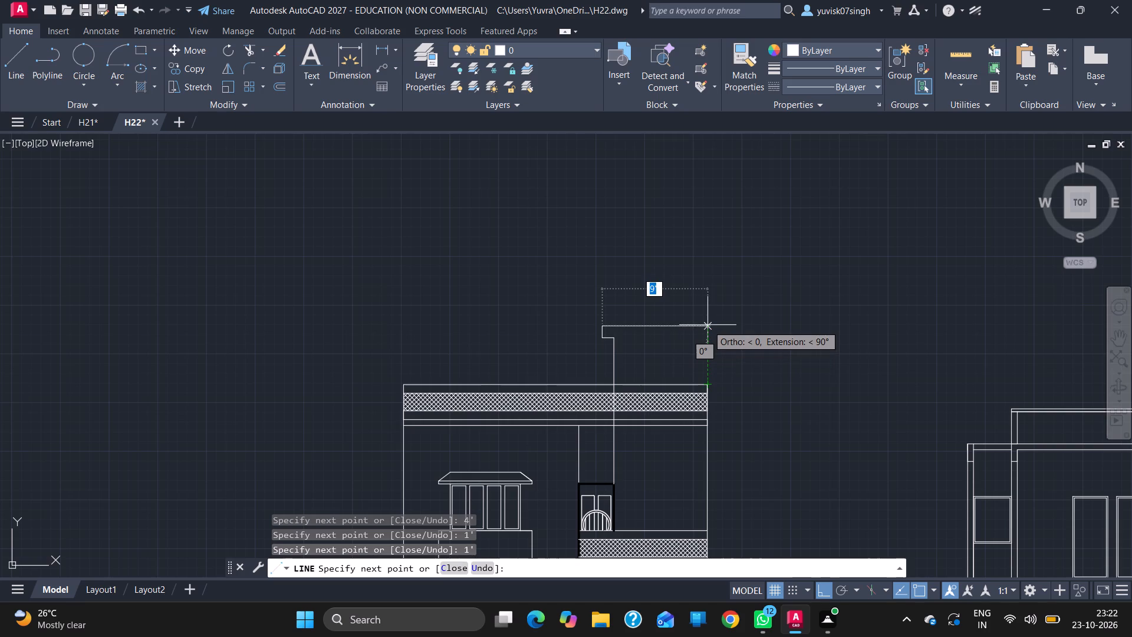
Close the rooftop block with a 9' wide top, a right side down to the parapet, and a slab underside 1' below the top.
{"action": "left_click_drag", "start_coordinate": [707, 325], "coordinate": [707, 383]}
{"action": "left_click_drag", "start_coordinate": [707, 383], "coordinate": [707, 329]}
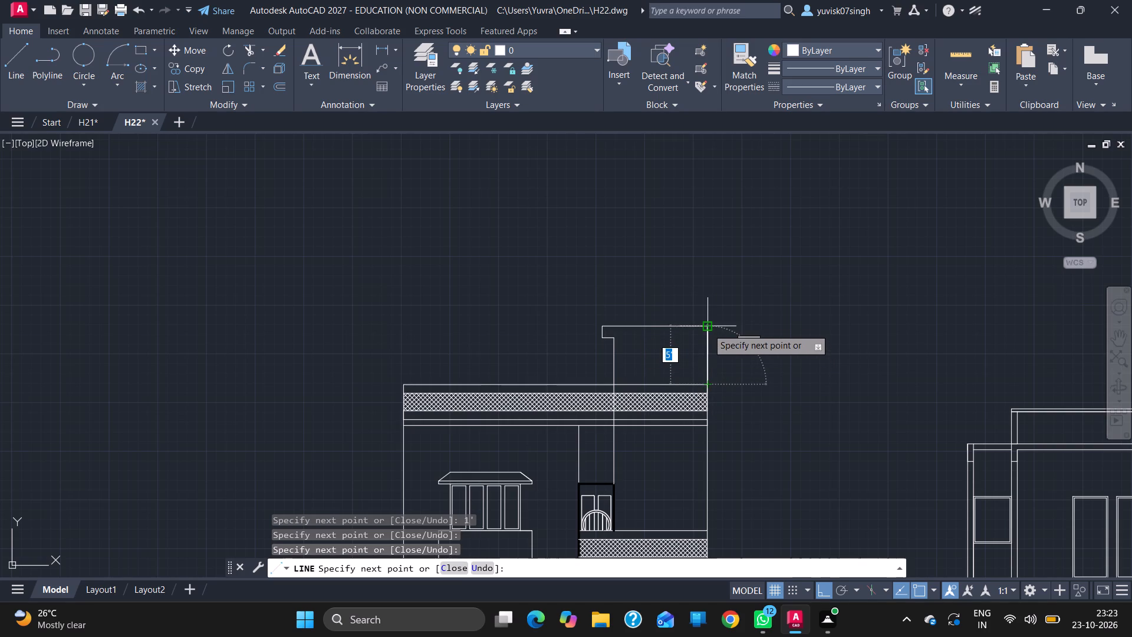
{"action": "left_click_drag", "start_coordinate": [707, 329], "coordinate": [707, 352]}
{"action": "type", "text": "1'"}
{"action": "key", "text": "Return"}
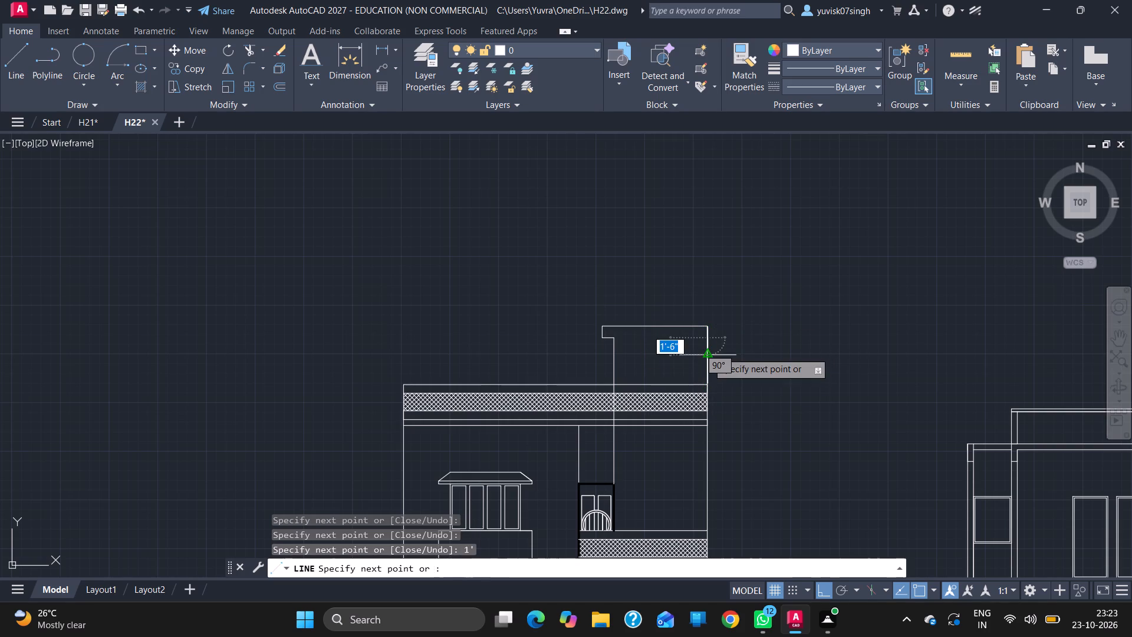
{"action": "left_click", "coordinate": [615, 339]}
{"action": "key", "text": "Escape"}
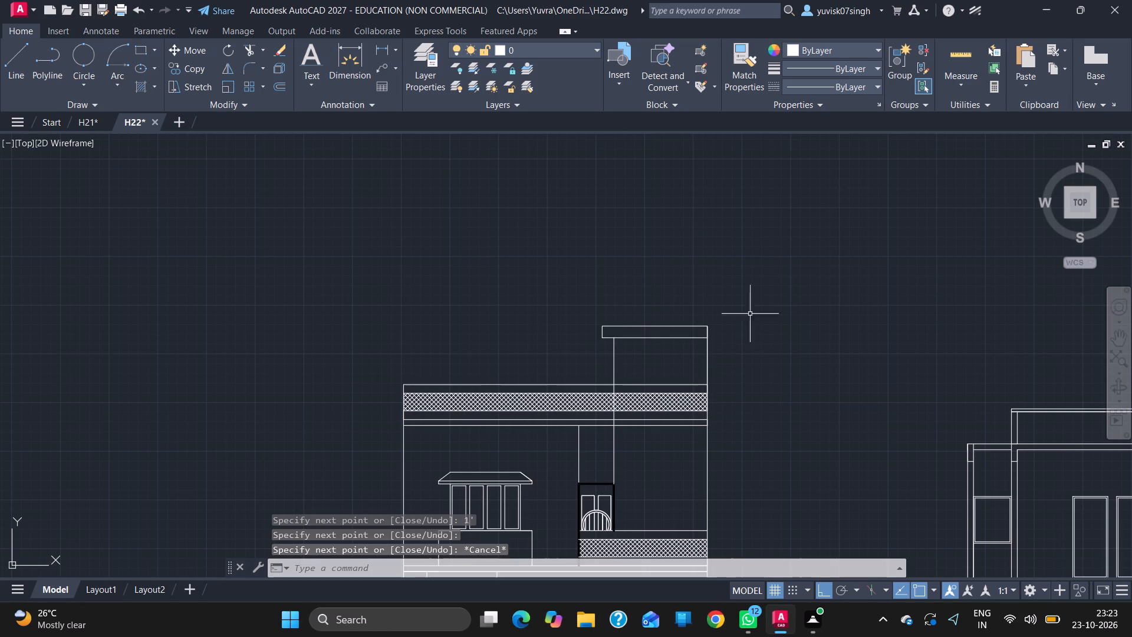
Erase the vertical line segment crossing the roof slab and hatched parapet.
{"action": "left_click", "coordinate": [615, 388]}
{"action": "key", "text": "Delete"}
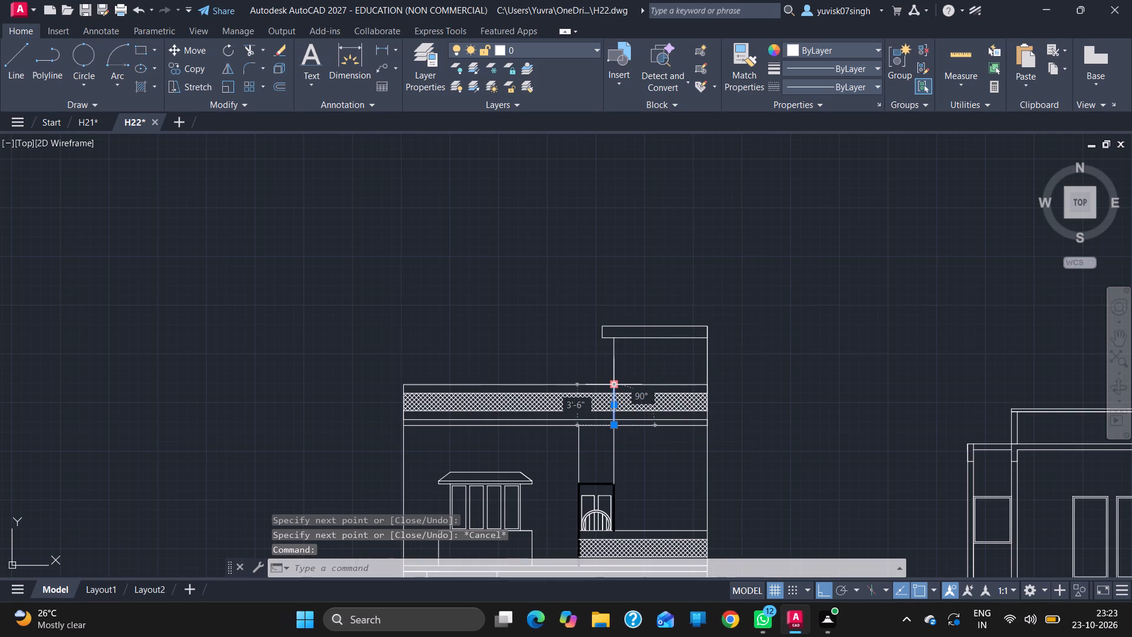
{"action": "key", "text": "Delete"}
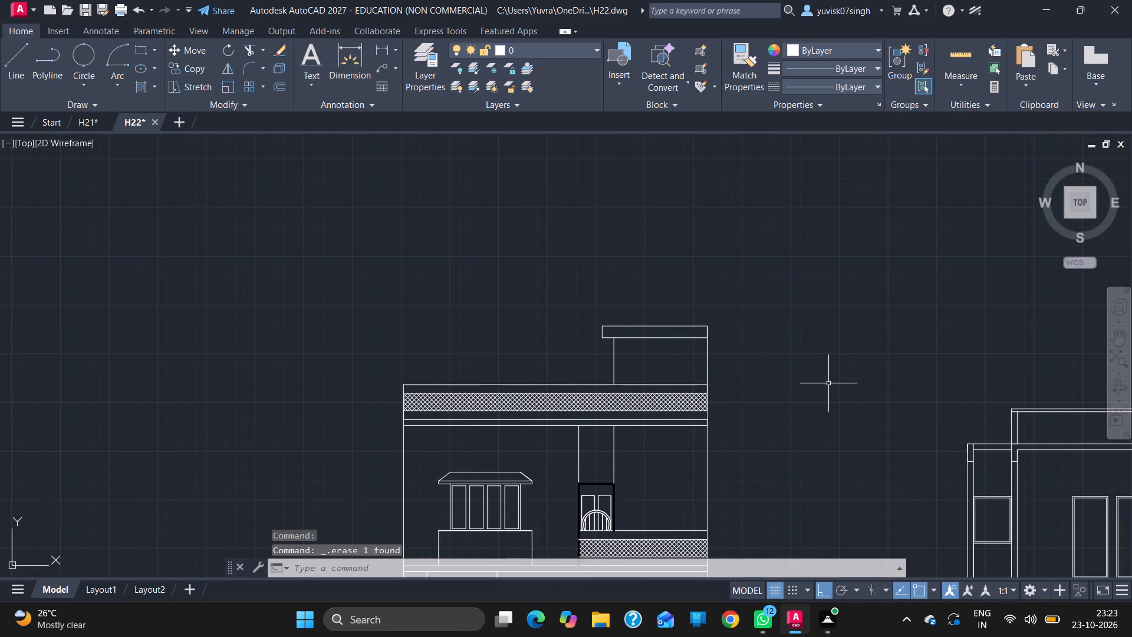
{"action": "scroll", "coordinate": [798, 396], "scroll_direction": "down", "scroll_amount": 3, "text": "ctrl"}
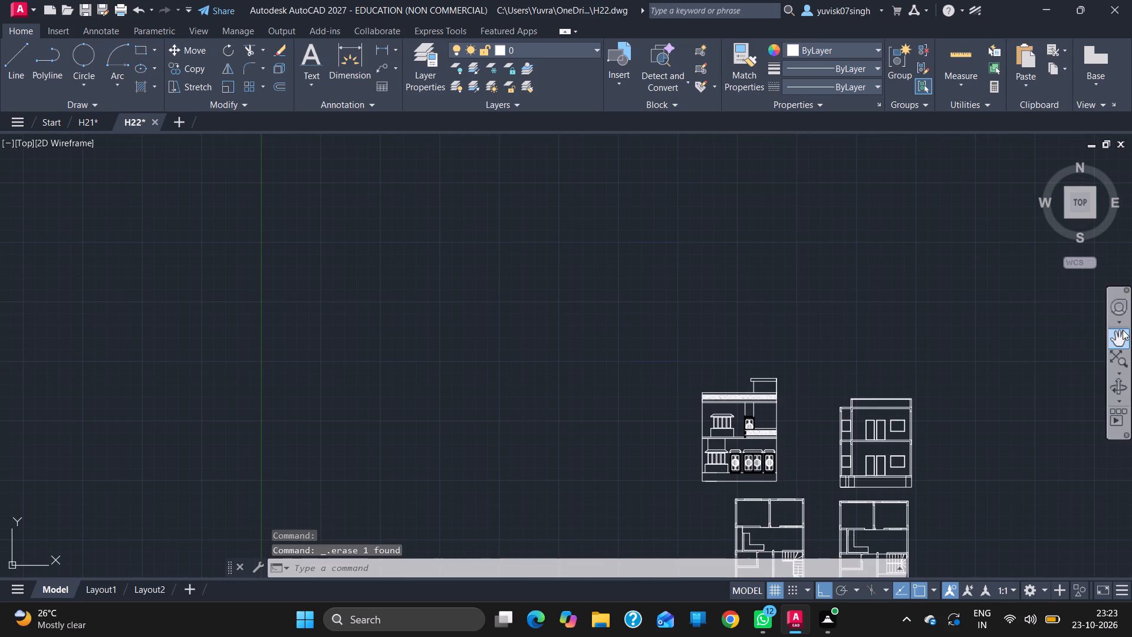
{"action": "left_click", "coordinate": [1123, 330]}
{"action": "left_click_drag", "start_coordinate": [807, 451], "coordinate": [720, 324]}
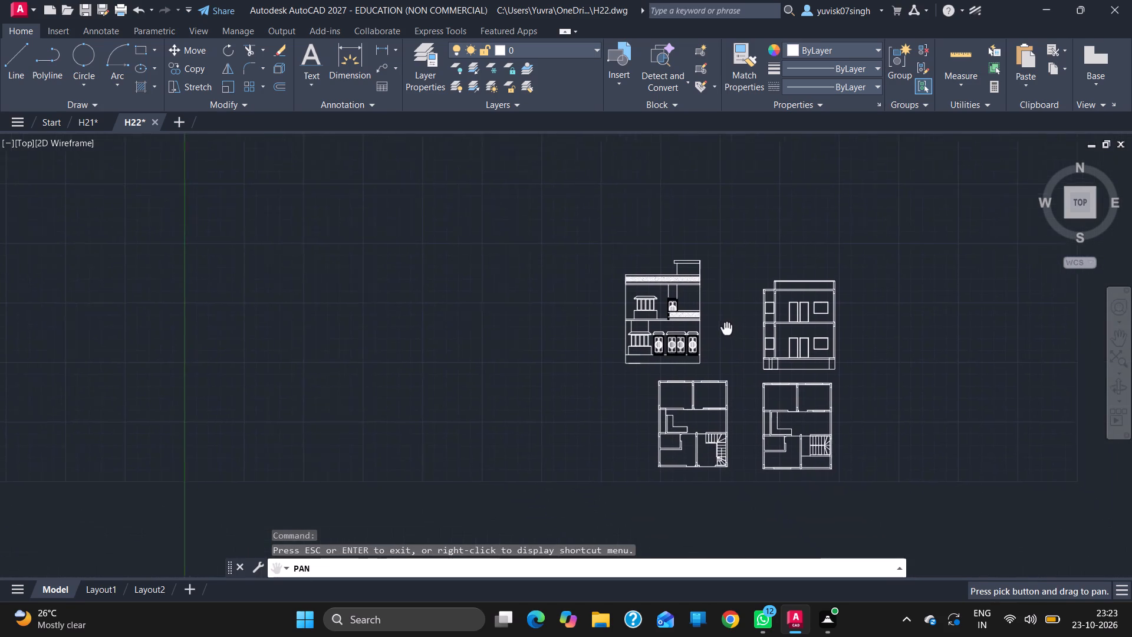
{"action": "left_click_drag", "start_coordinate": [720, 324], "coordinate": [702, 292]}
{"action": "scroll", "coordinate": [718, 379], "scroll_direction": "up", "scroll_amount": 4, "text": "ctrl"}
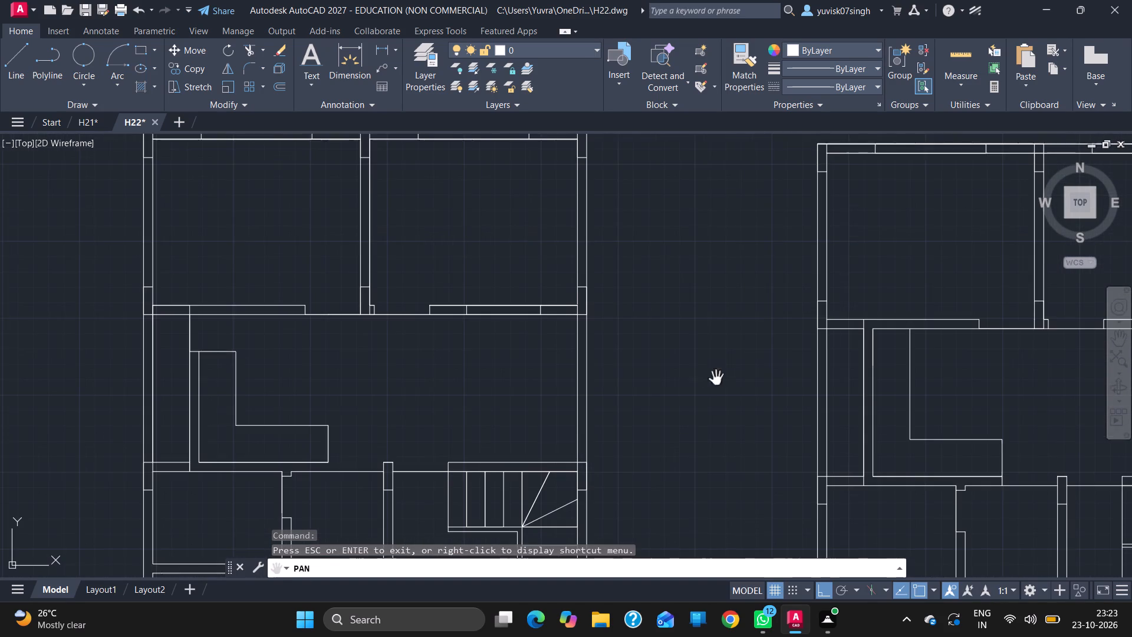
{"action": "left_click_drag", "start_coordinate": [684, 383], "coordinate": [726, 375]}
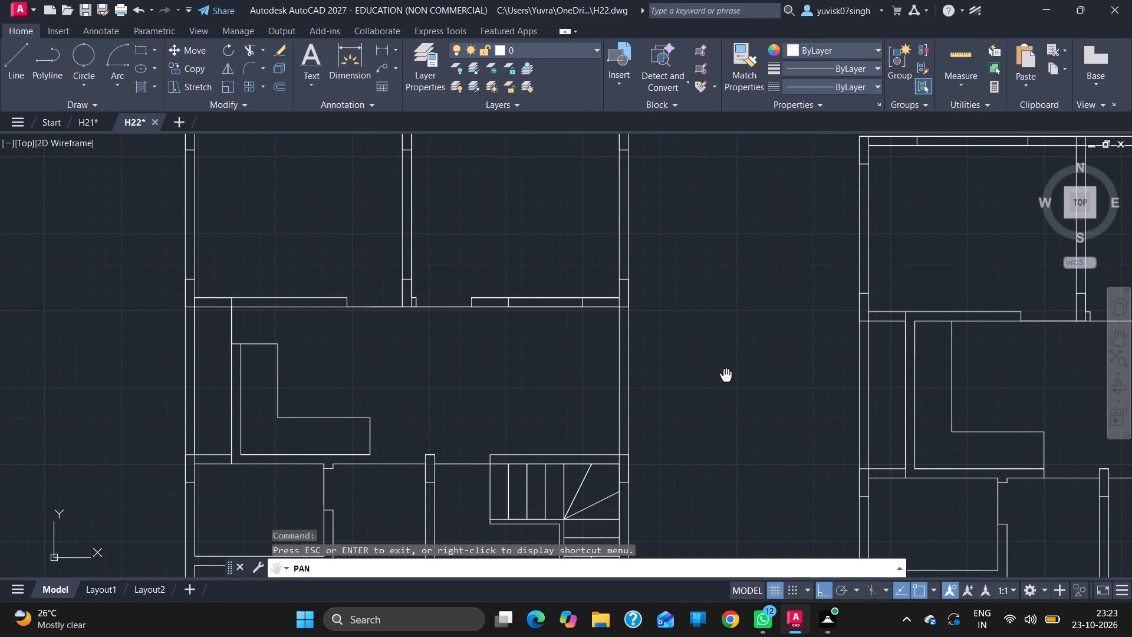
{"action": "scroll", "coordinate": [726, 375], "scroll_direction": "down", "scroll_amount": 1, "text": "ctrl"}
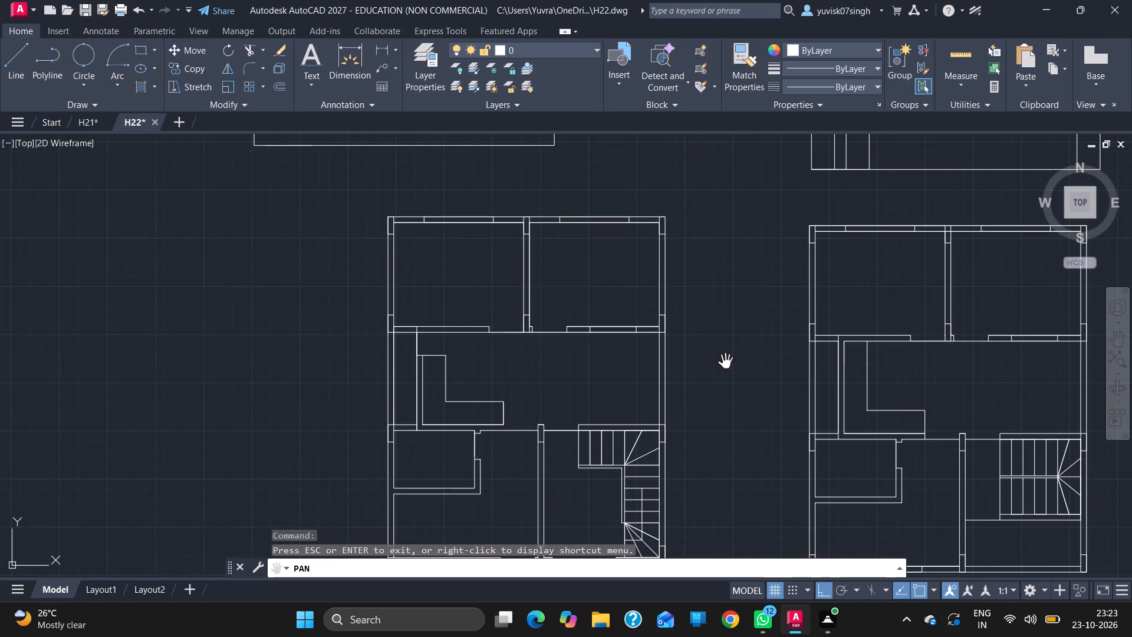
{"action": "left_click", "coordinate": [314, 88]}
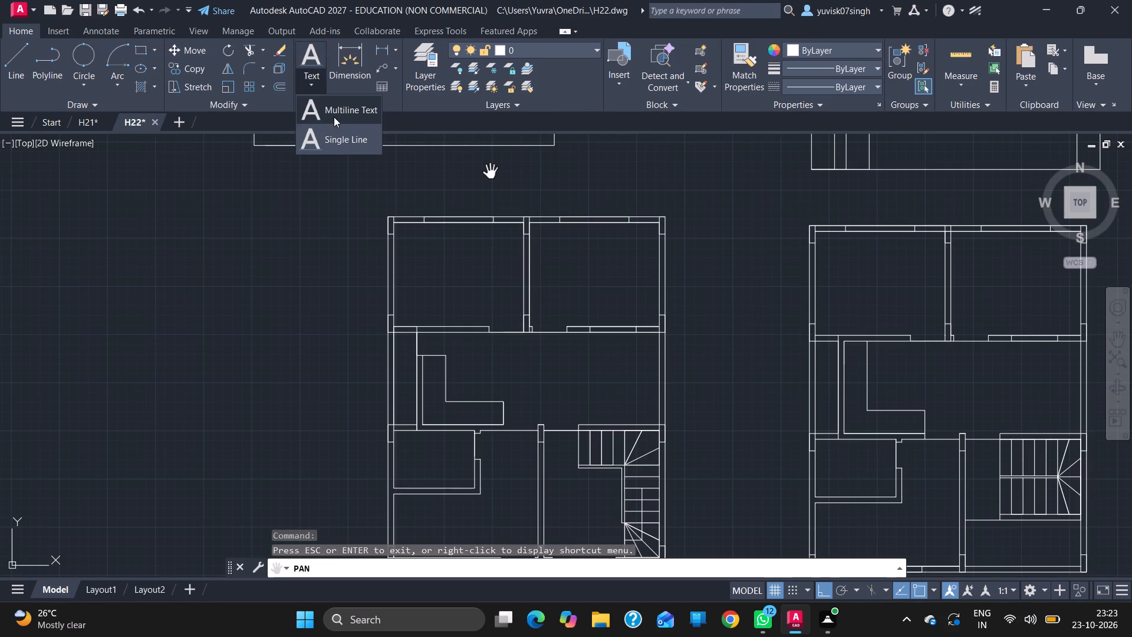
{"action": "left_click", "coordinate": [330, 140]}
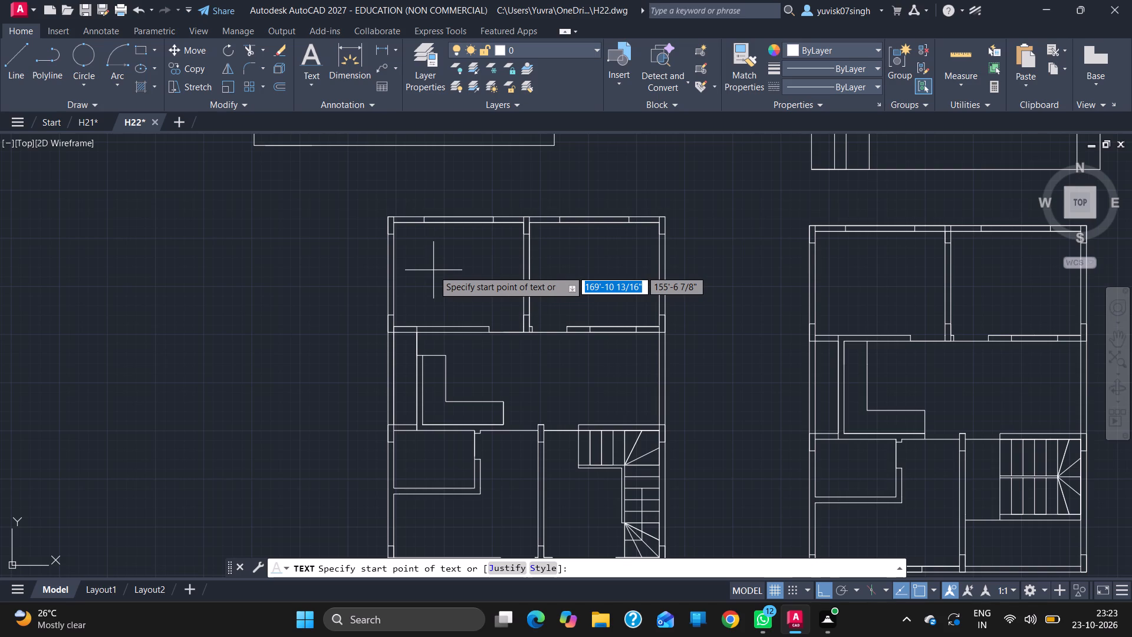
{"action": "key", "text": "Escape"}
Hatch the nine columns in the upper three rows of the left floor plan with the SOLID pattern in black (0,0,0).
{"action": "key", "text": "h"}
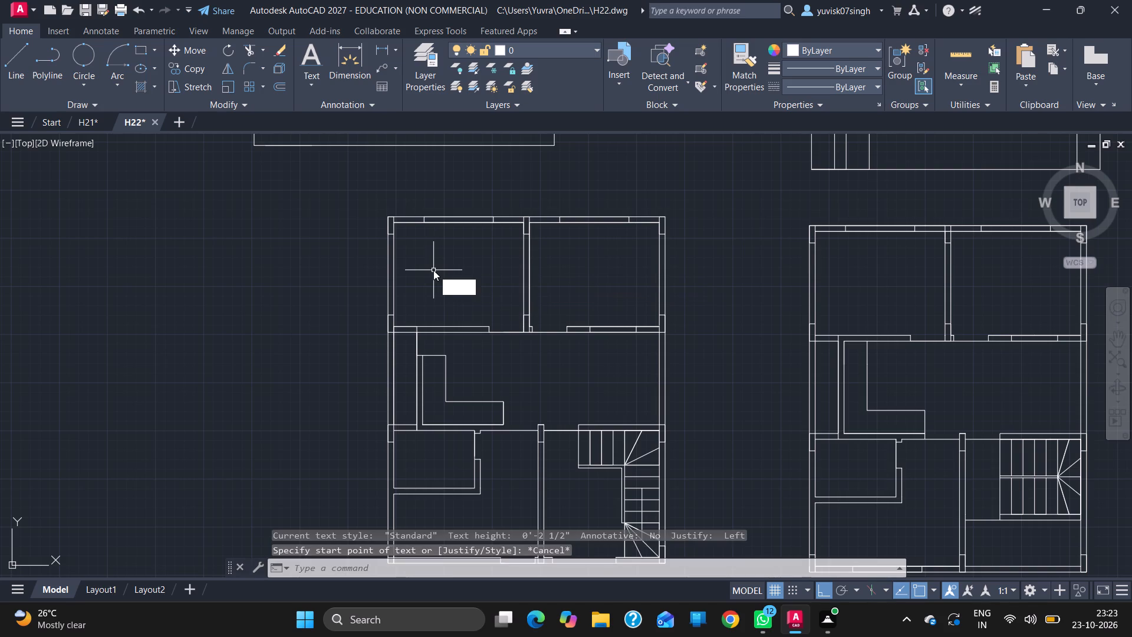
{"action": "key", "text": "Return"}
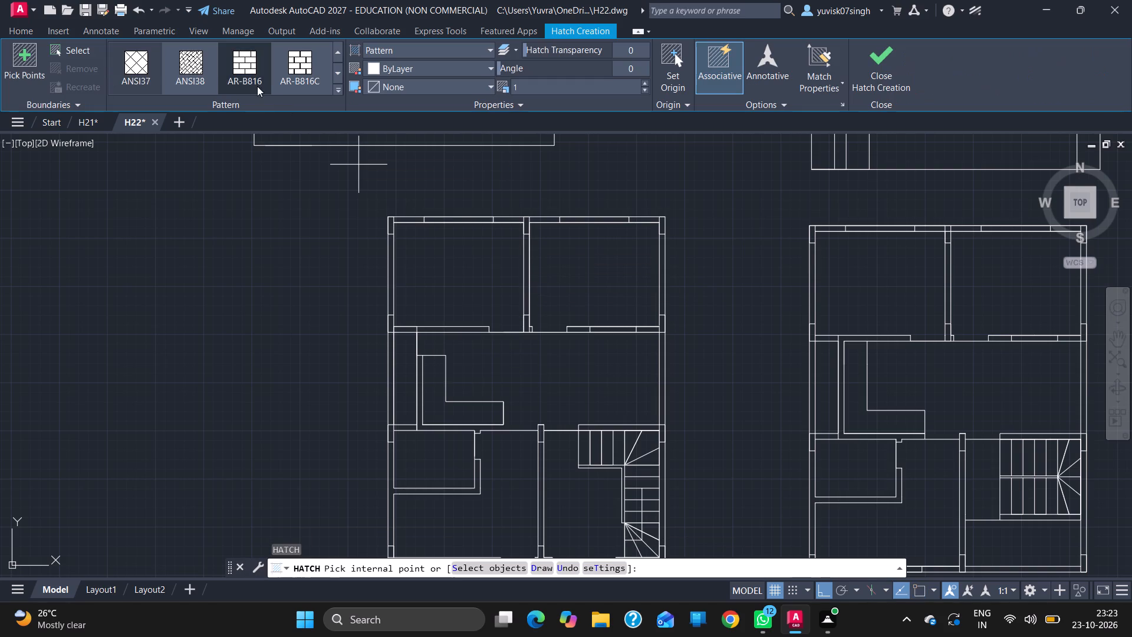
{"action": "left_click", "coordinate": [341, 51]}
{"action": "left_click", "coordinate": [341, 51]}
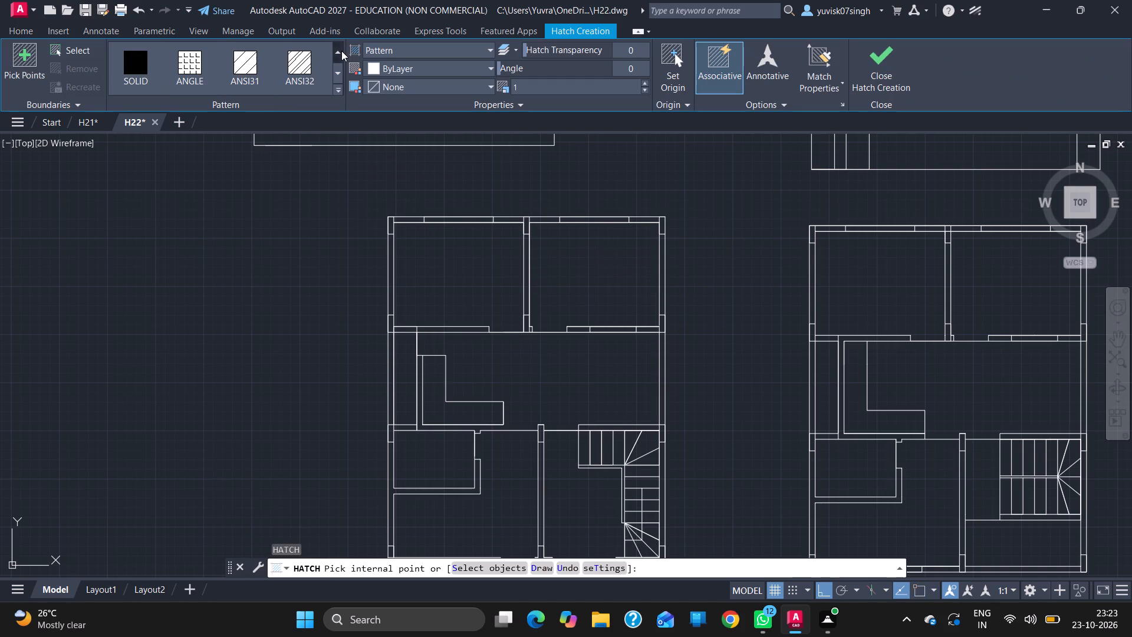
{"action": "left_click", "coordinate": [137, 66]}
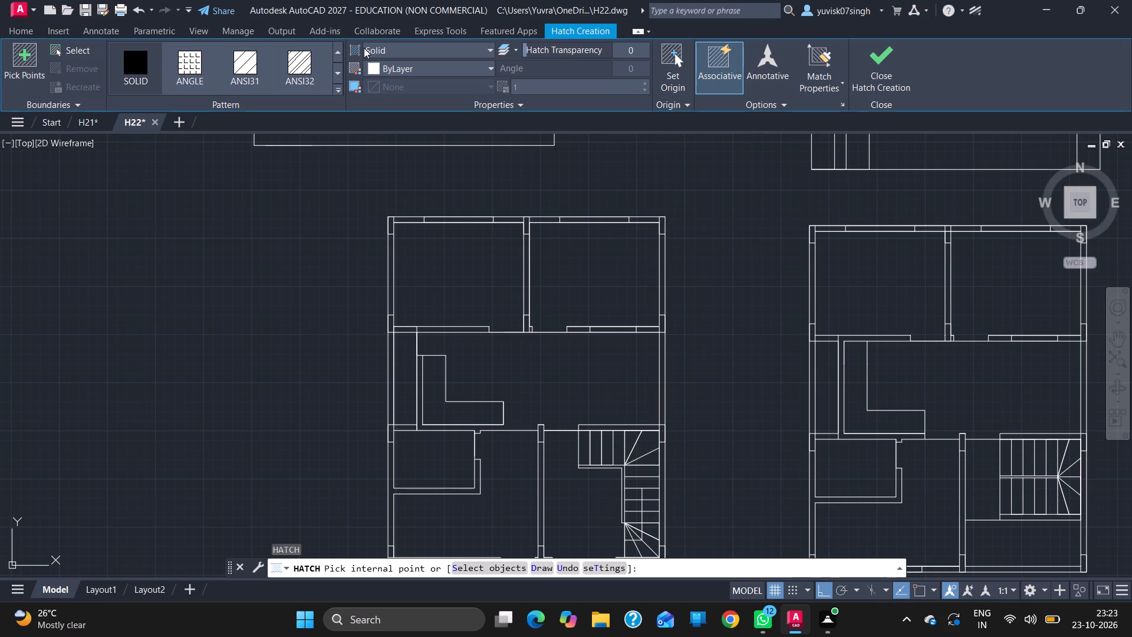
{"action": "left_click", "coordinate": [389, 65]}
{"action": "left_click", "coordinate": [370, 136]}
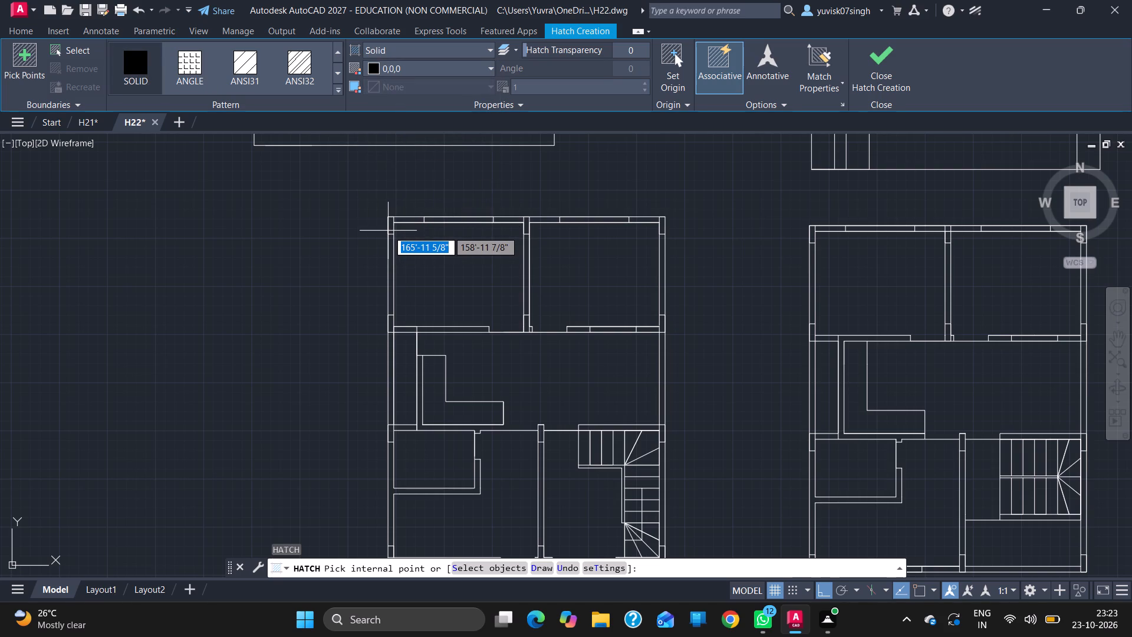
{"action": "left_click", "coordinate": [390, 228]}
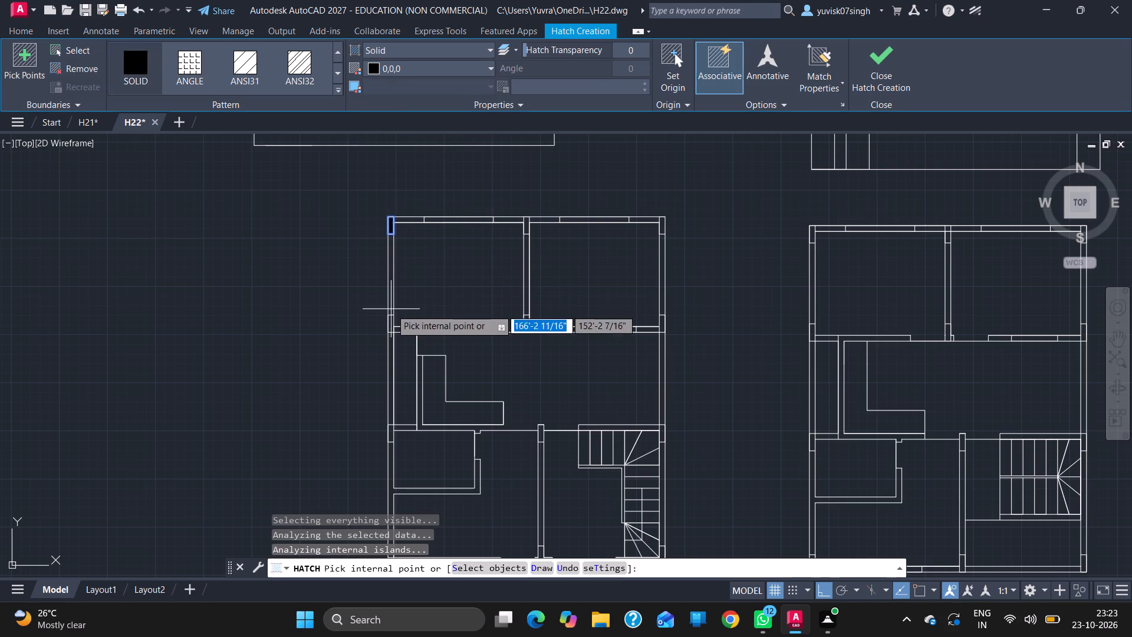
{"action": "left_click", "coordinate": [391, 324]}
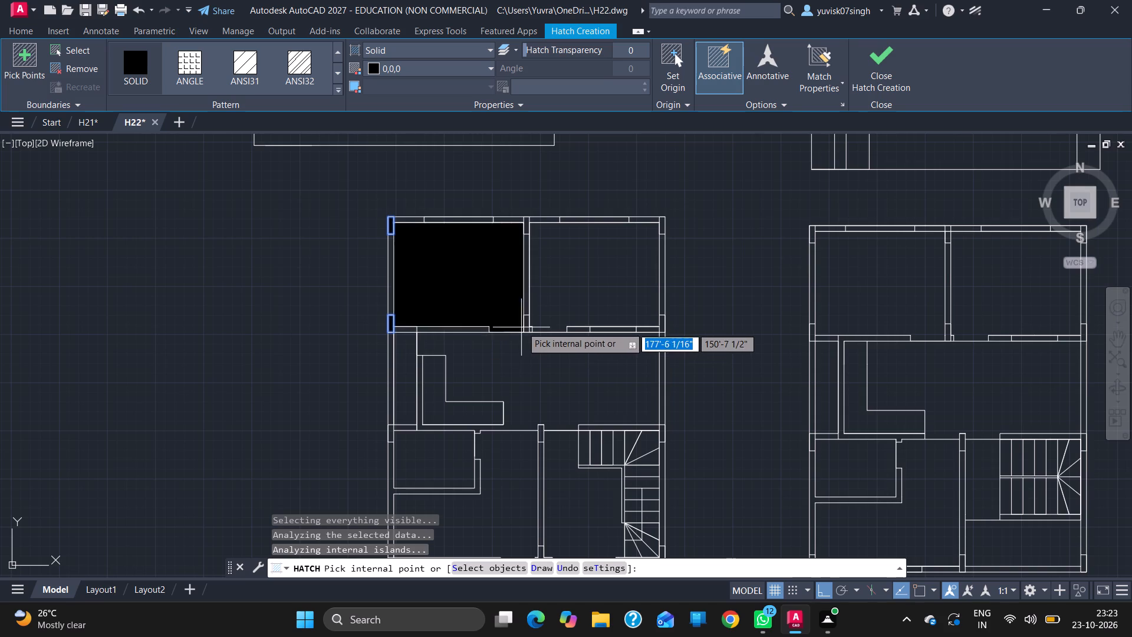
{"action": "left_click", "coordinate": [525, 326]}
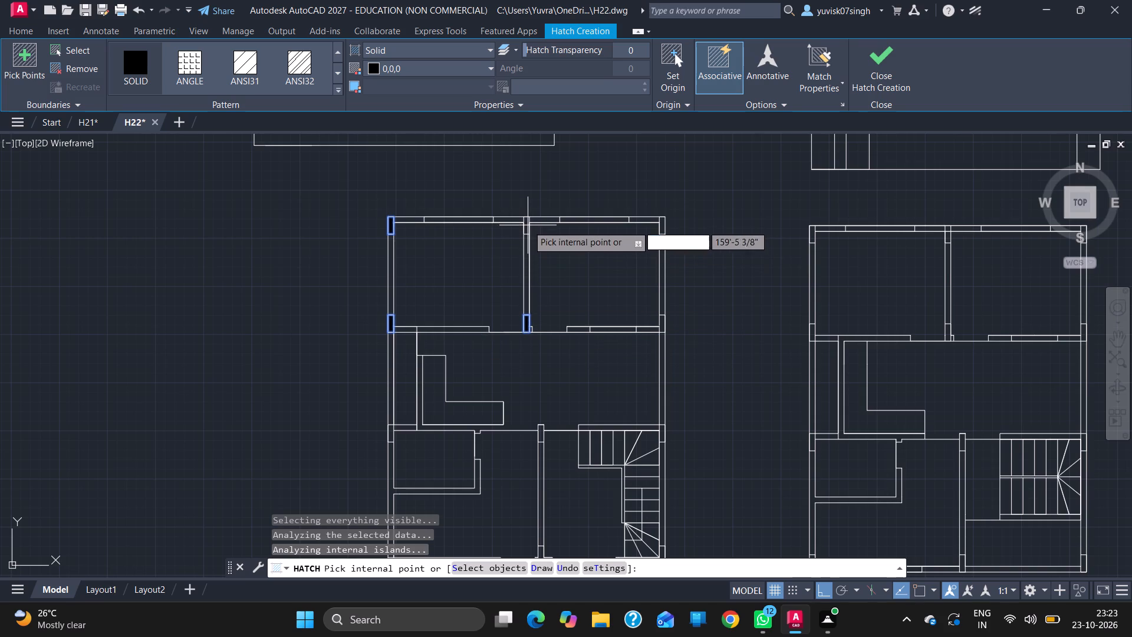
{"action": "left_click", "coordinate": [528, 225]}
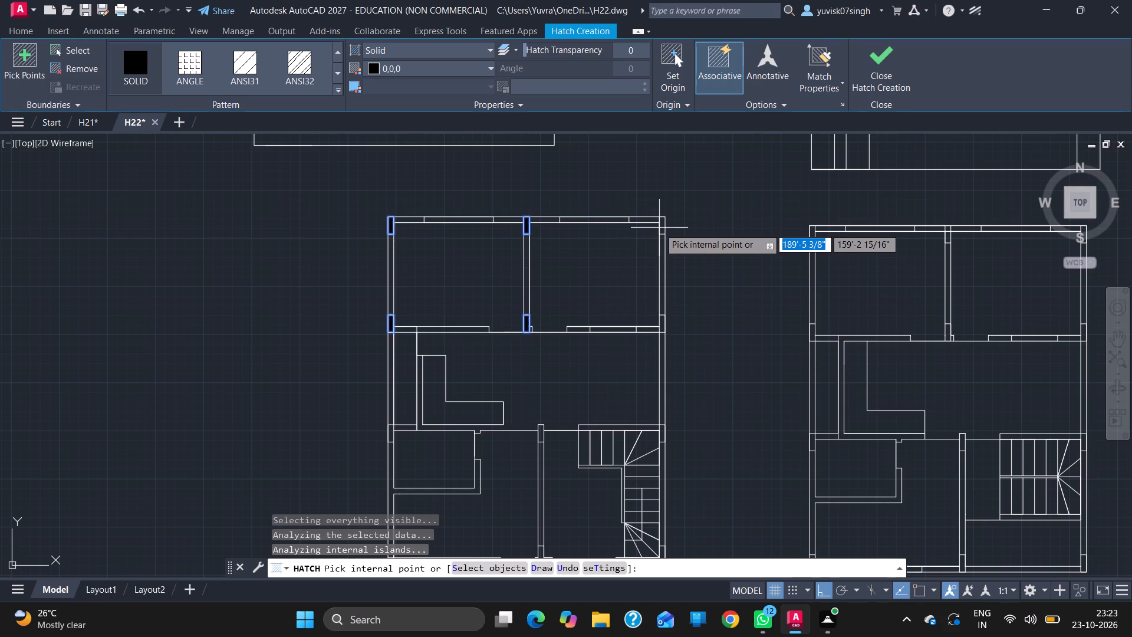
{"action": "left_click", "coordinate": [664, 228]}
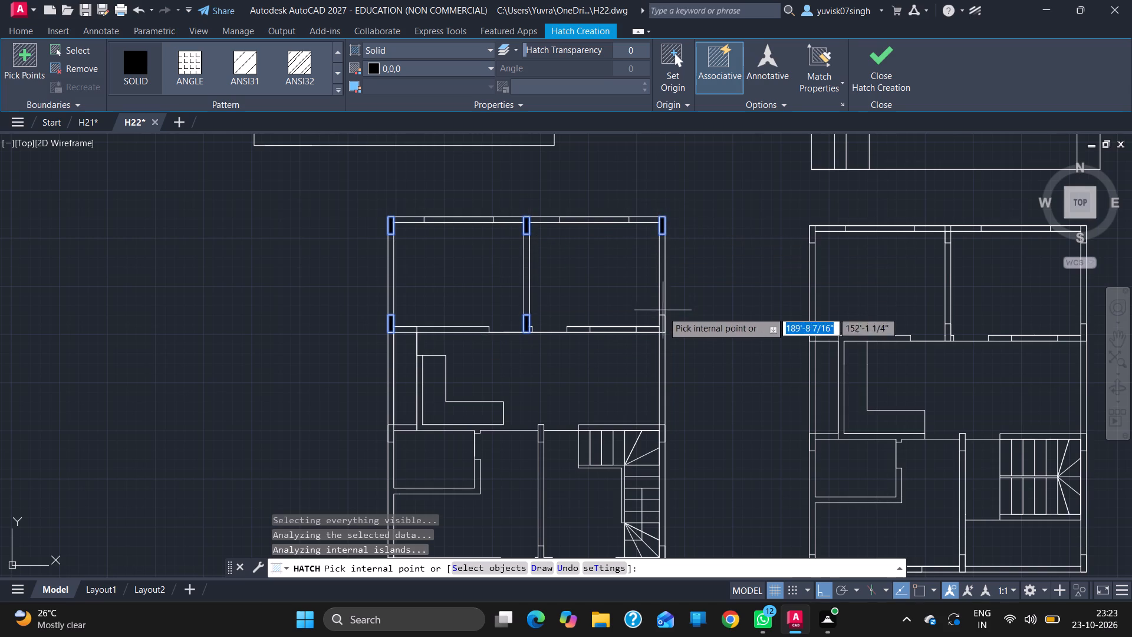
{"action": "left_click", "coordinate": [664, 323]}
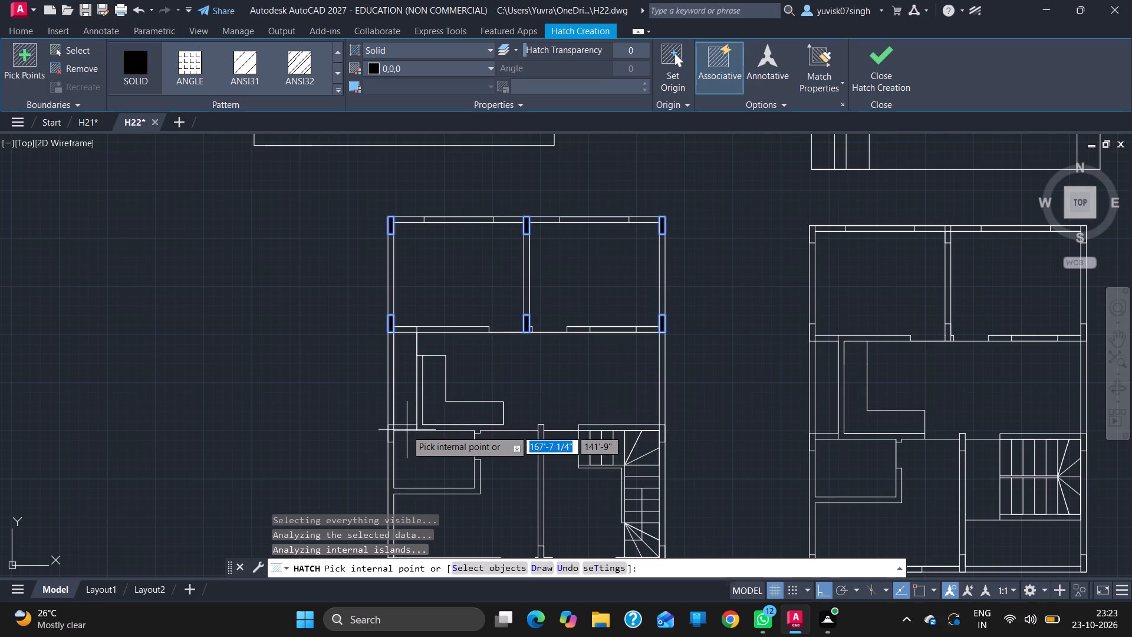
{"action": "left_click", "coordinate": [392, 430]}
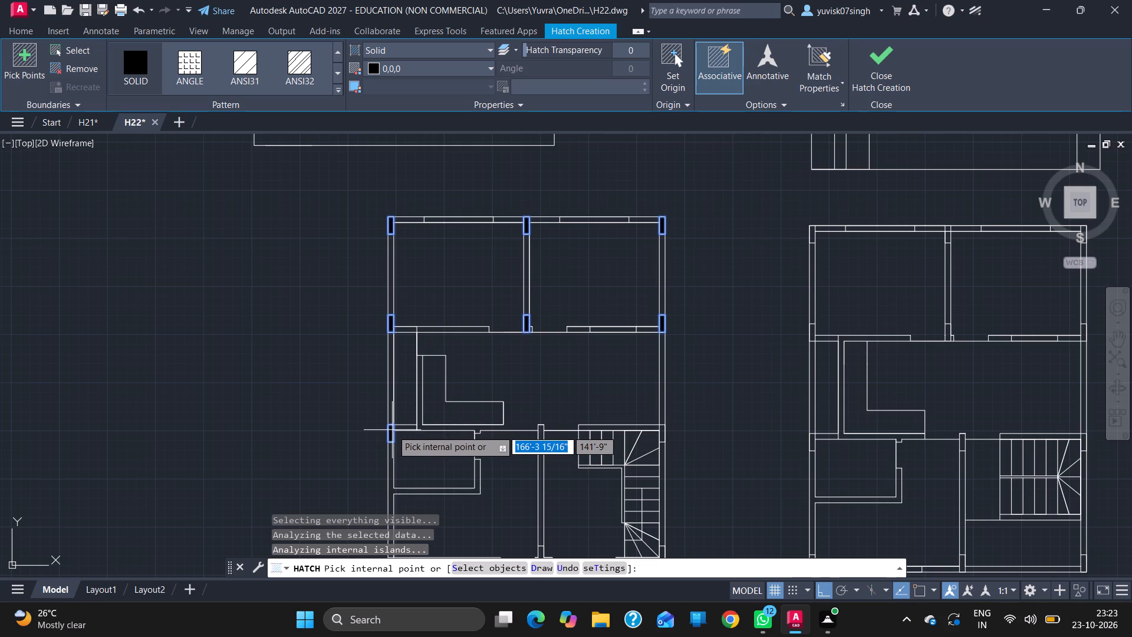
{"action": "left_click", "coordinate": [541, 435]}
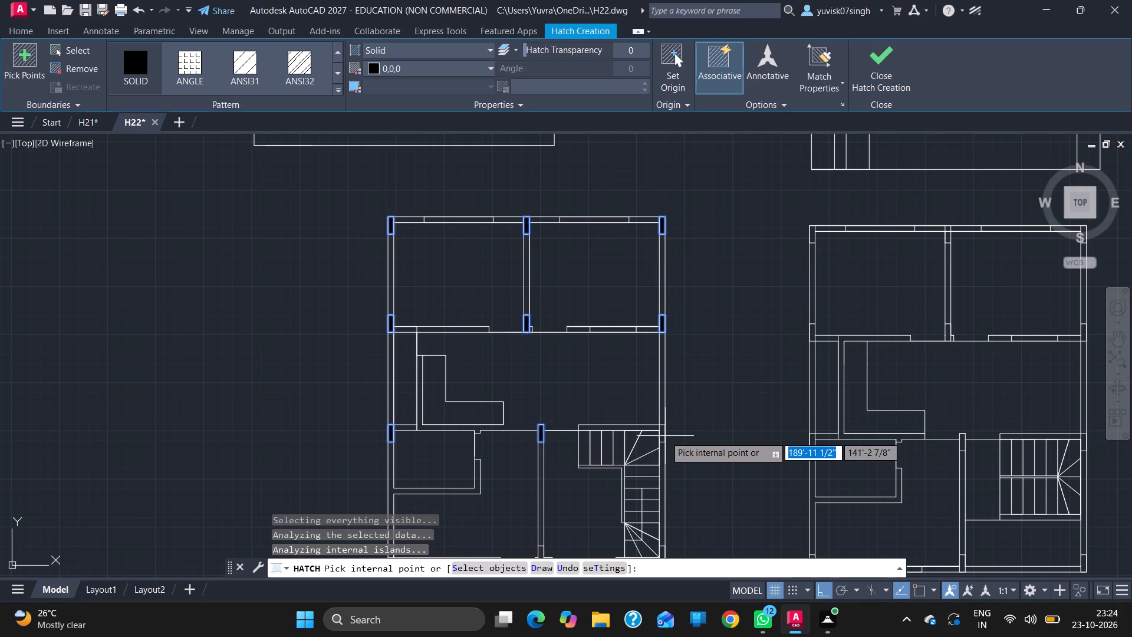
{"action": "left_click", "coordinate": [662, 433]}
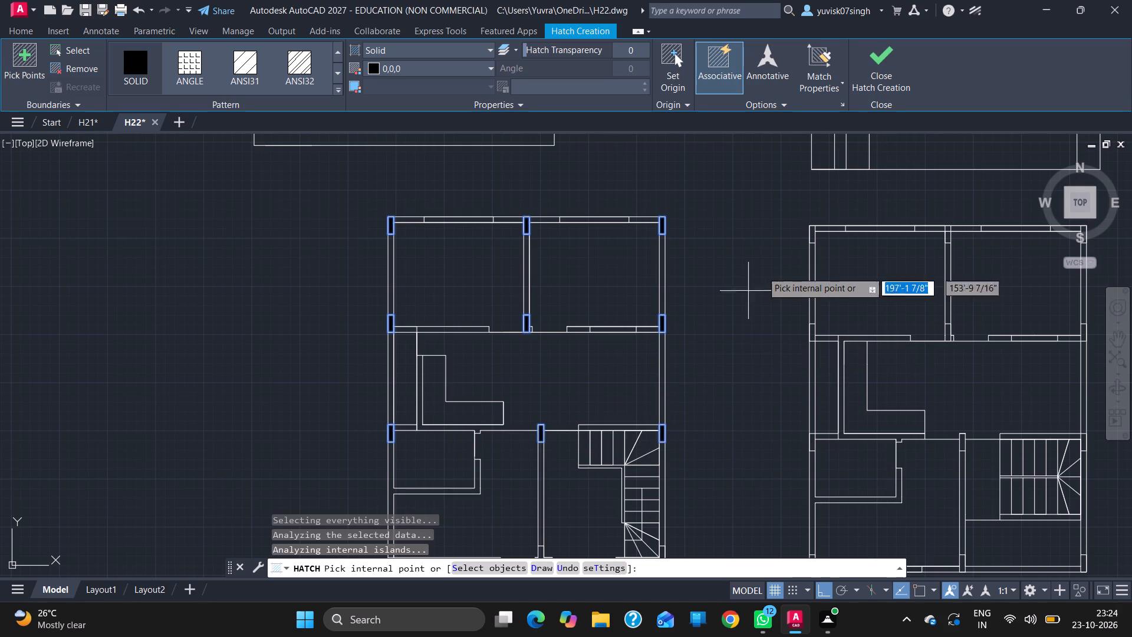
Add the nine columns in the upper three rows of the right floor plan to the solid black hatch.
{"action": "left_click", "coordinate": [811, 238]}
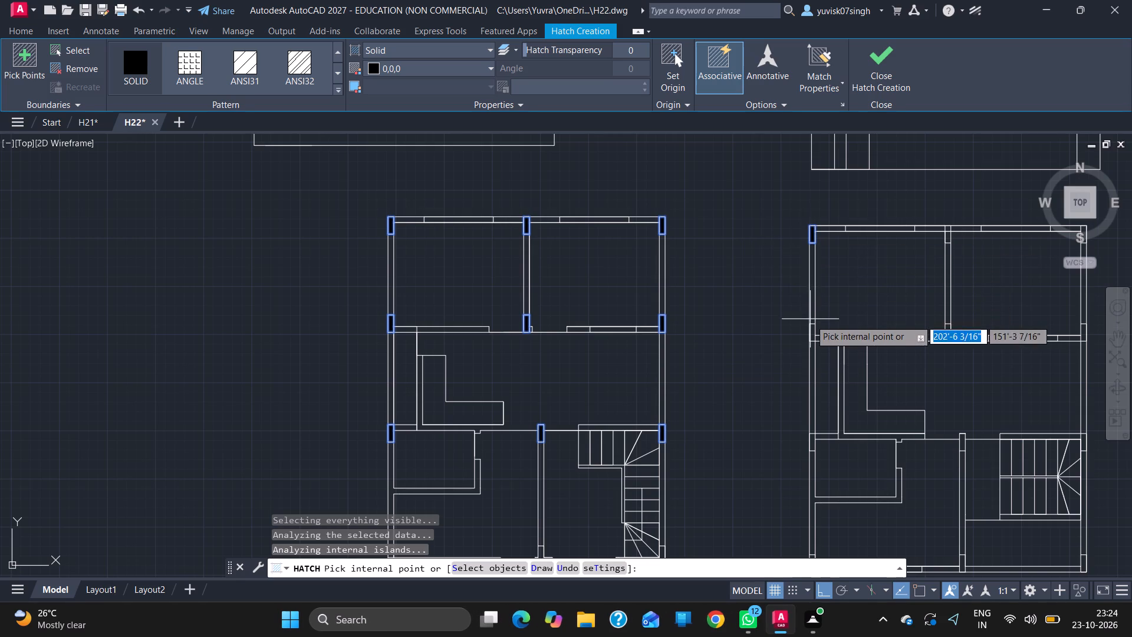
{"action": "left_click", "coordinate": [812, 334]}
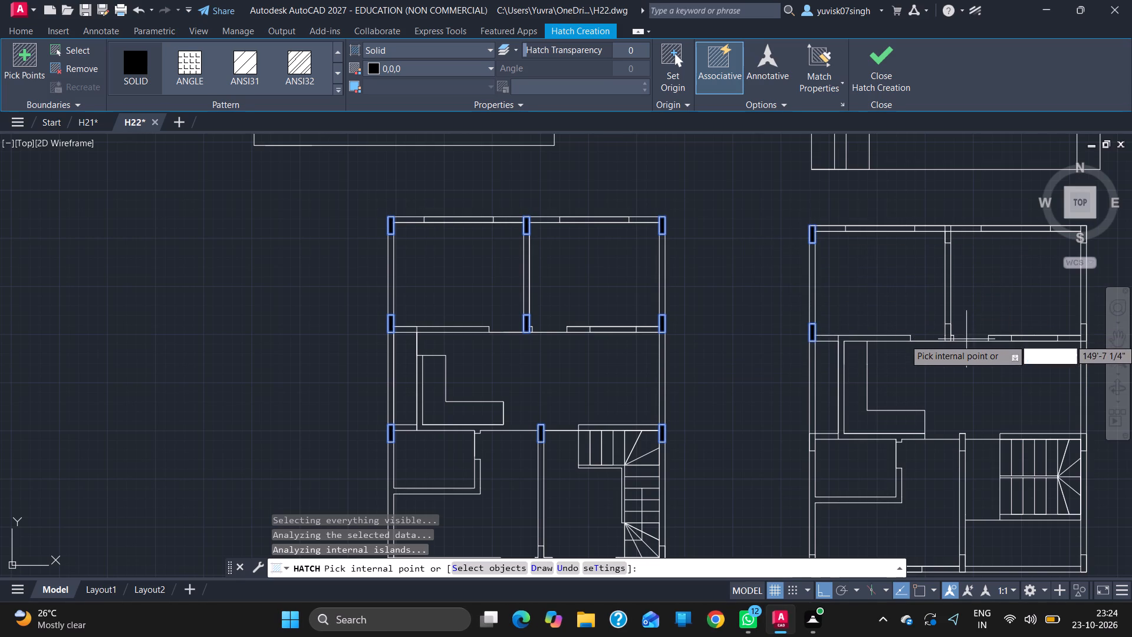
{"action": "left_click", "coordinate": [949, 334]}
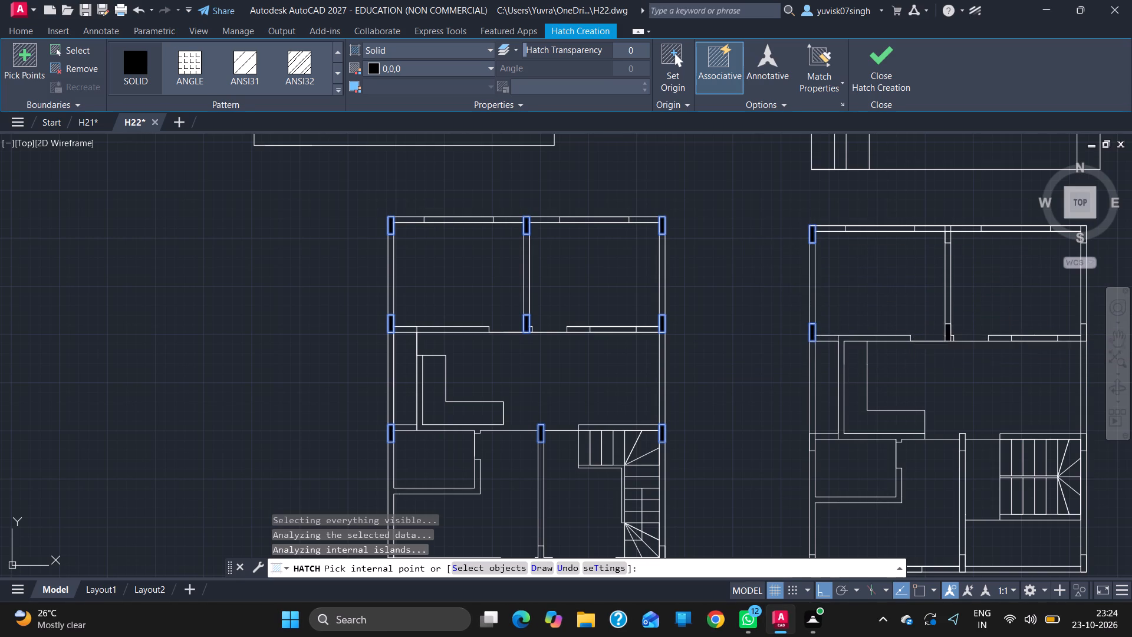
{"action": "left_click_drag", "start_coordinate": [949, 234], "coordinate": [949, 228]}
{"action": "left_click", "coordinate": [949, 228]}
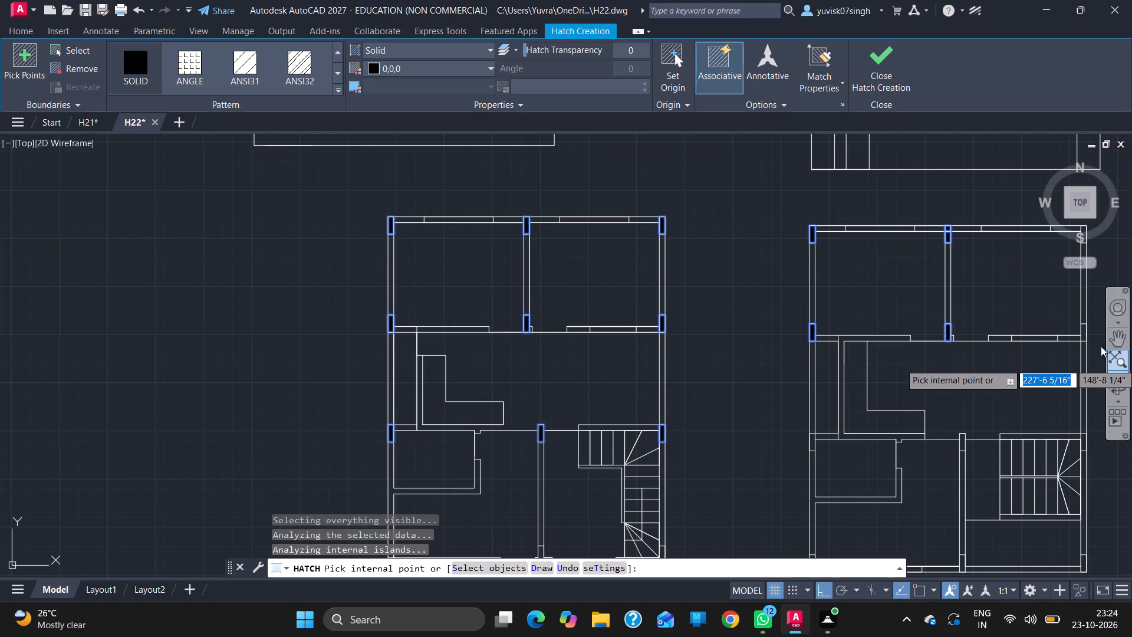
{"action": "left_click", "coordinate": [1085, 335]}
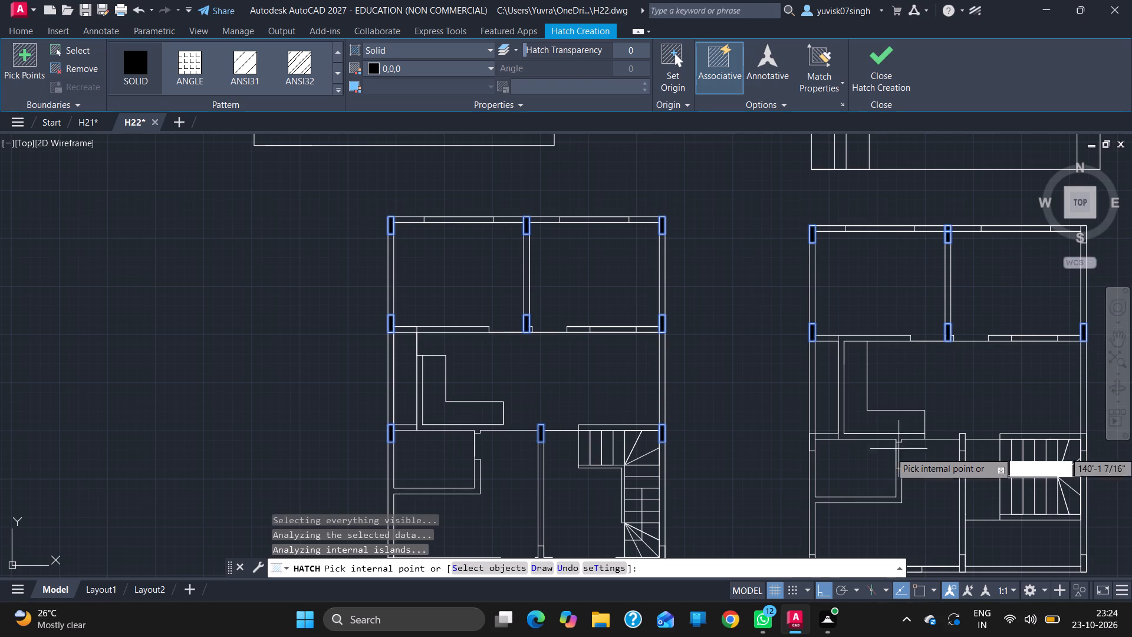
{"action": "left_click", "coordinate": [815, 442]}
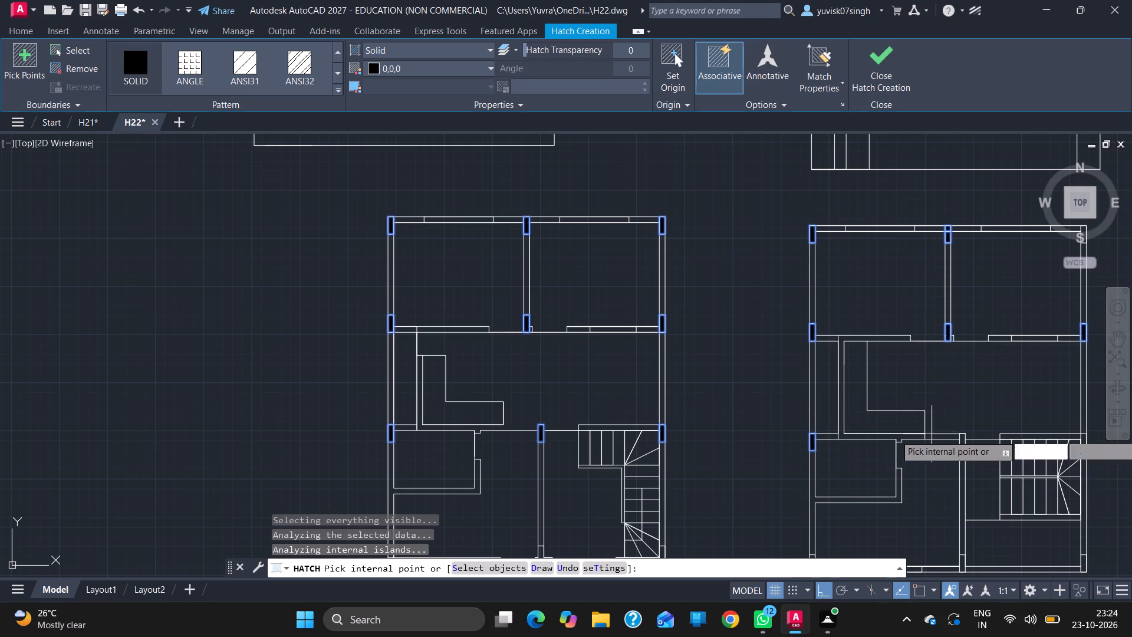
{"action": "left_click", "coordinate": [963, 440]}
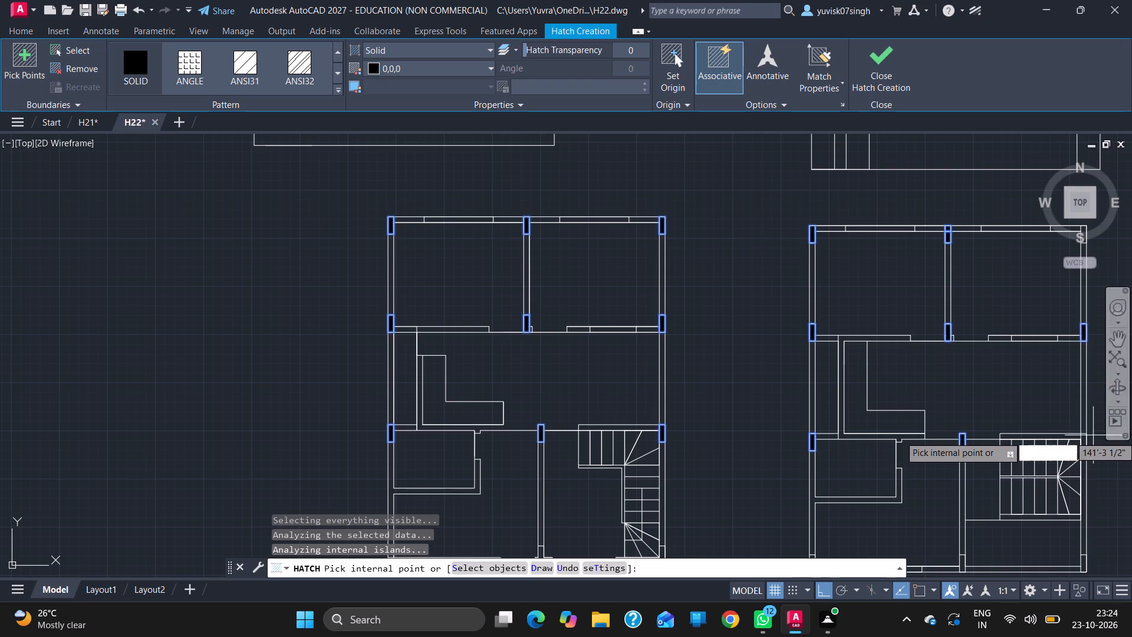
{"action": "left_click", "coordinate": [1085, 444]}
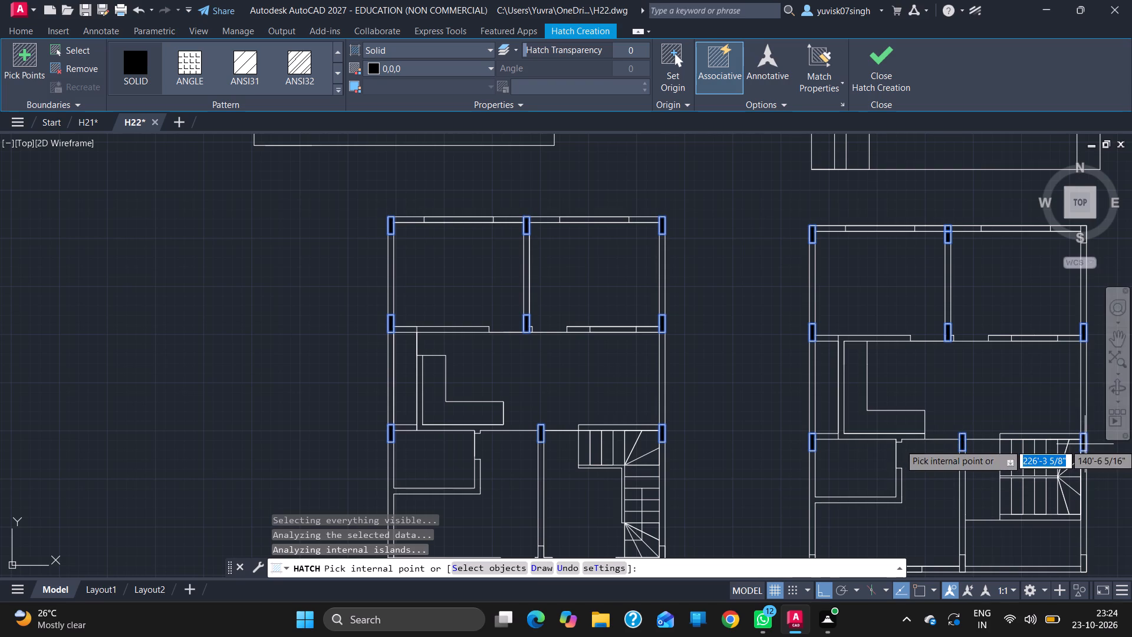
{"action": "scroll", "coordinate": [948, 399], "scroll_direction": "down", "scroll_amount": 3, "text": "ctrl"}
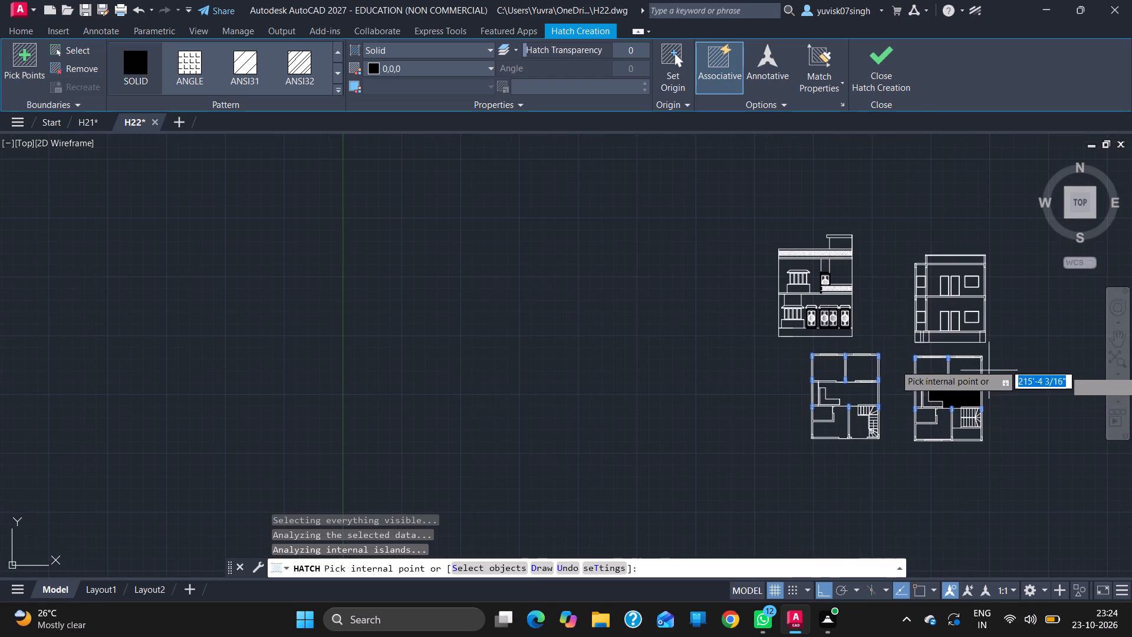
{"action": "scroll", "coordinate": [1016, 360], "scroll_direction": "up", "scroll_amount": 4, "text": "ctrl"}
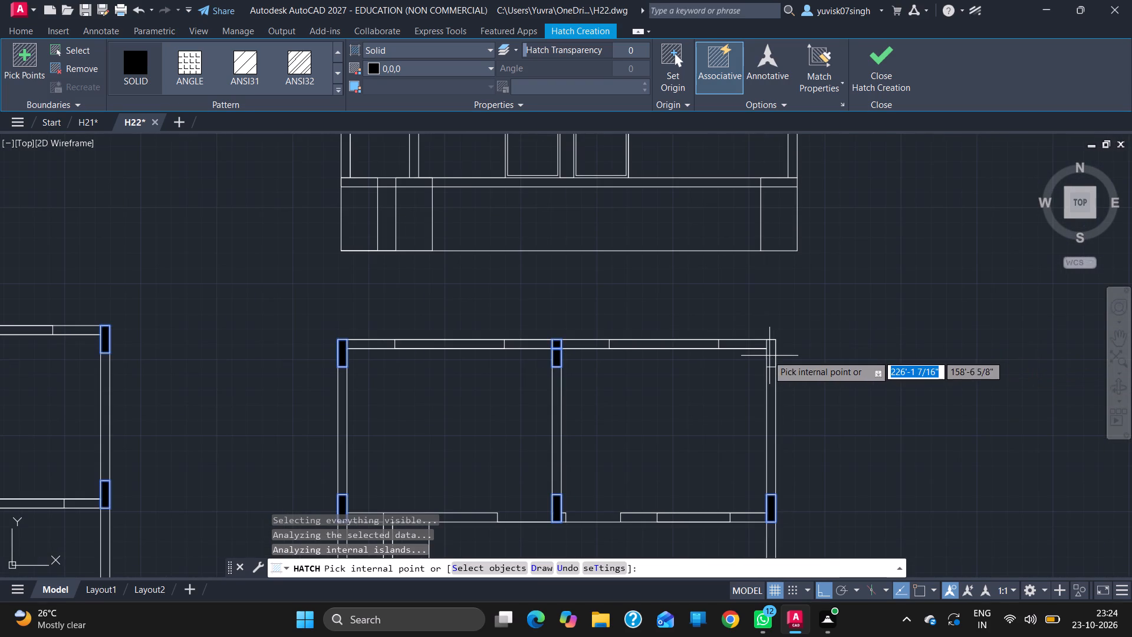
{"action": "left_click", "coordinate": [771, 356]}
Add the three columns along the bottom wall of the left floor plan to the solid black hatch.
{"action": "scroll", "coordinate": [880, 331], "scroll_direction": "down", "scroll_amount": 3, "text": "ctrl"}
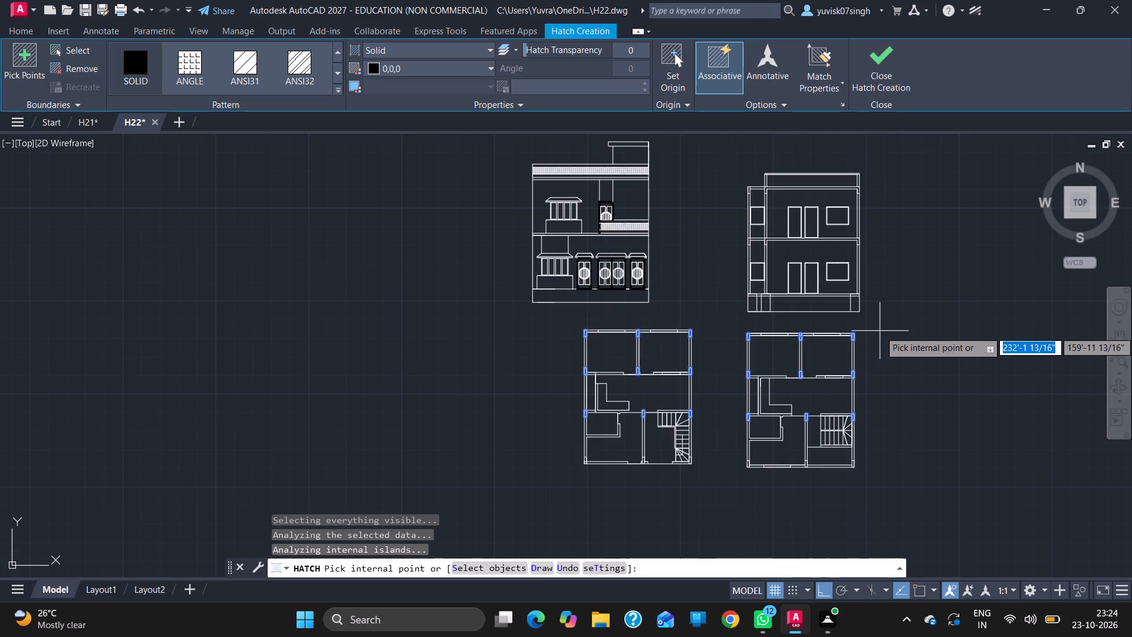
{"action": "scroll", "coordinate": [600, 494], "scroll_direction": "up", "scroll_amount": 3, "text": "ctrl"}
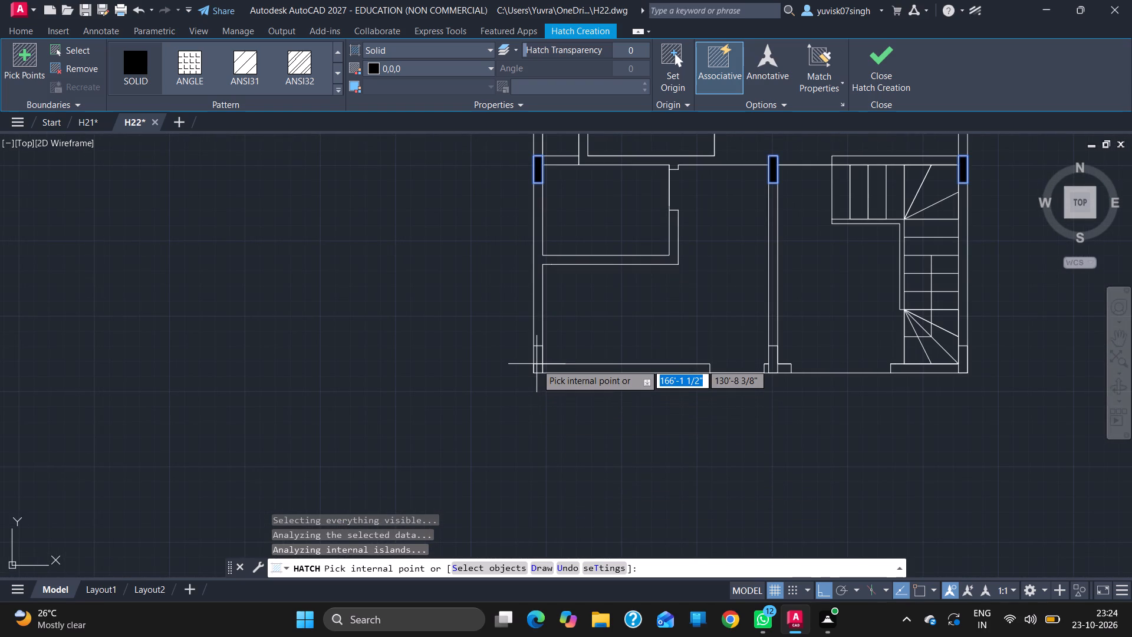
{"action": "left_click_drag", "start_coordinate": [536, 360], "coordinate": [538, 367]}
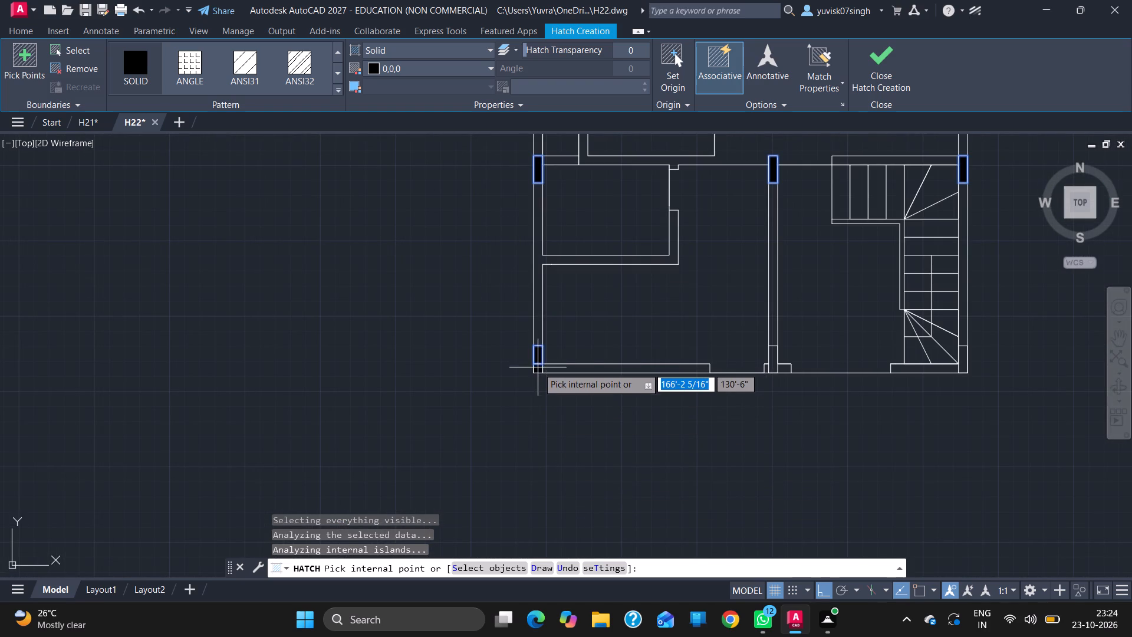
{"action": "left_click_drag", "start_coordinate": [538, 367], "coordinate": [539, 367]}
{"action": "left_click", "coordinate": [539, 367]}
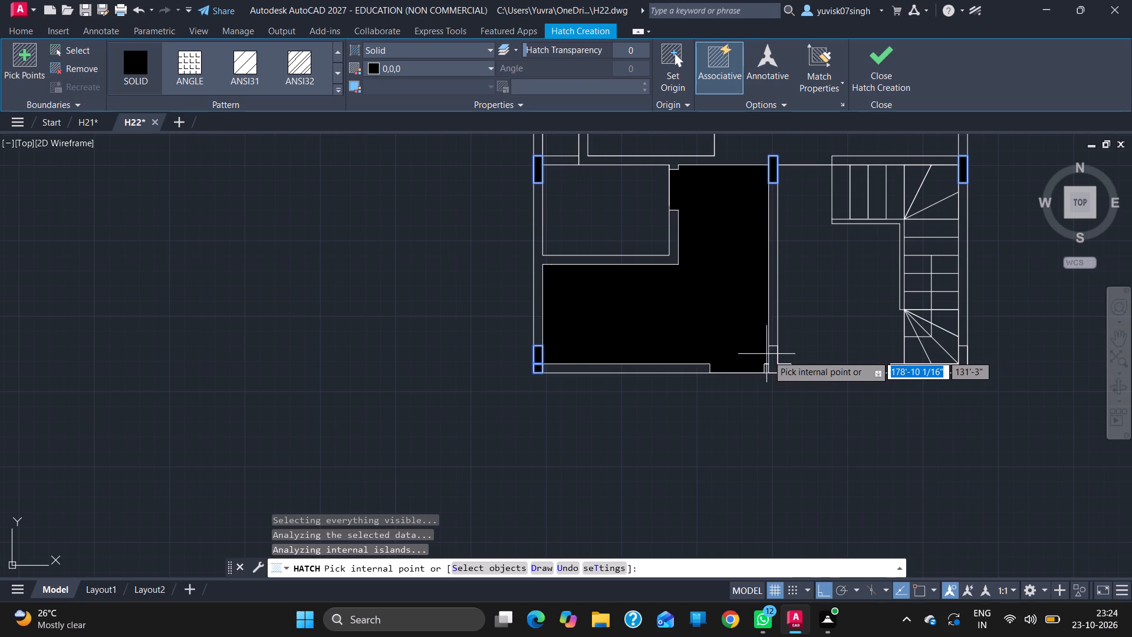
{"action": "left_click", "coordinate": [771, 359]}
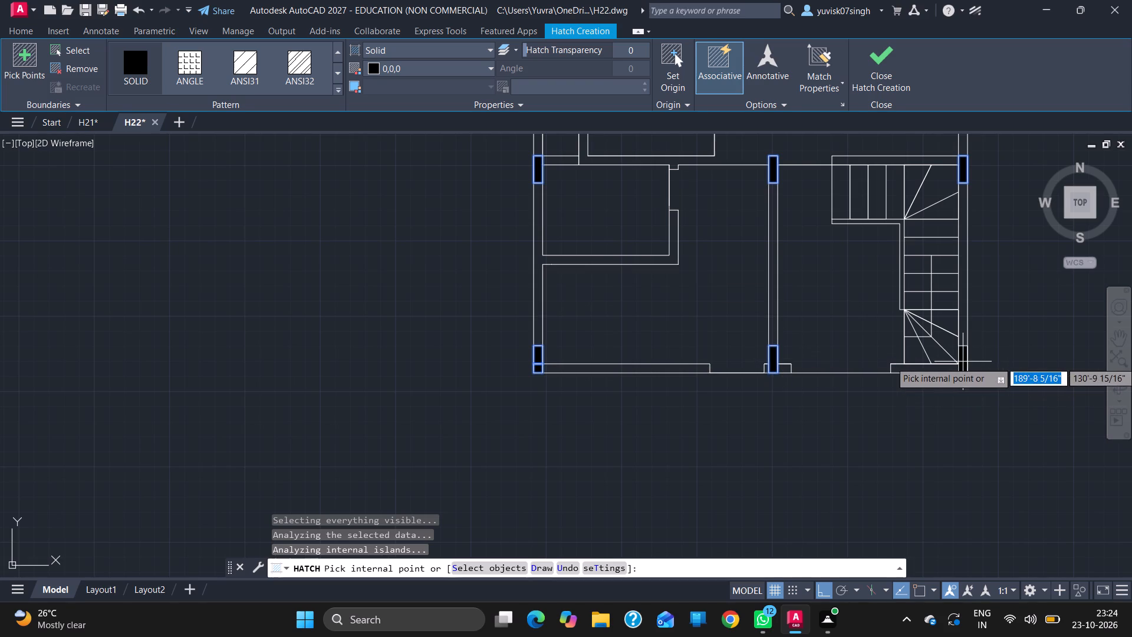
{"action": "left_click", "coordinate": [963, 361]}
Add the three columns along the bottom wall of the right floor plan to the solid black hatch.
{"action": "scroll", "coordinate": [930, 461], "scroll_direction": "down", "scroll_amount": 2, "text": "ctrl"}
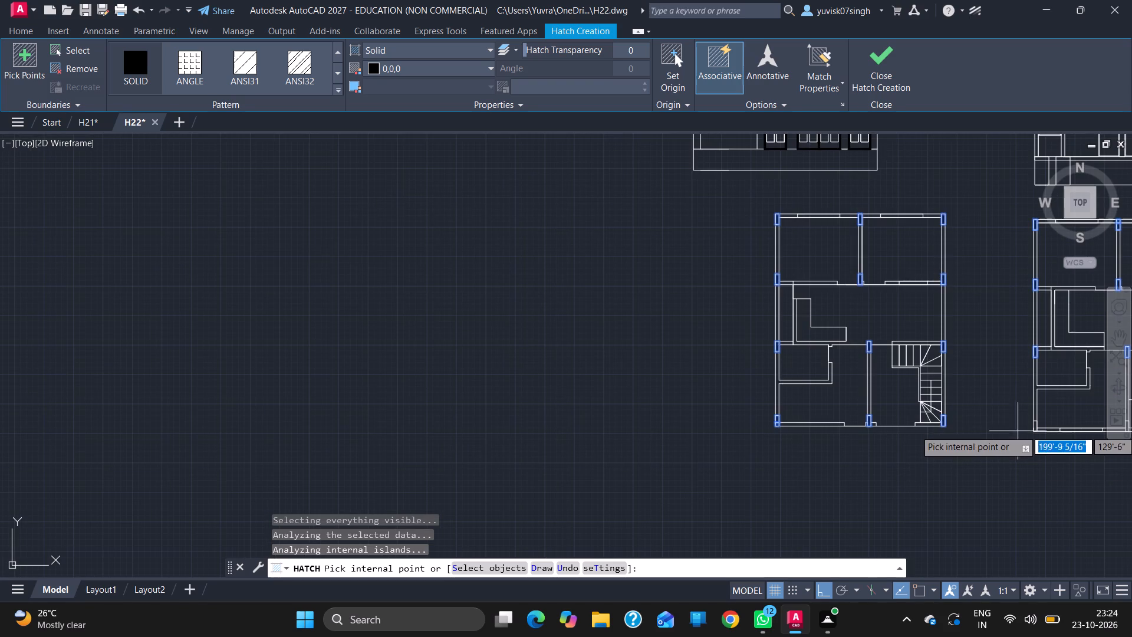
{"action": "left_click", "coordinate": [1036, 423]}
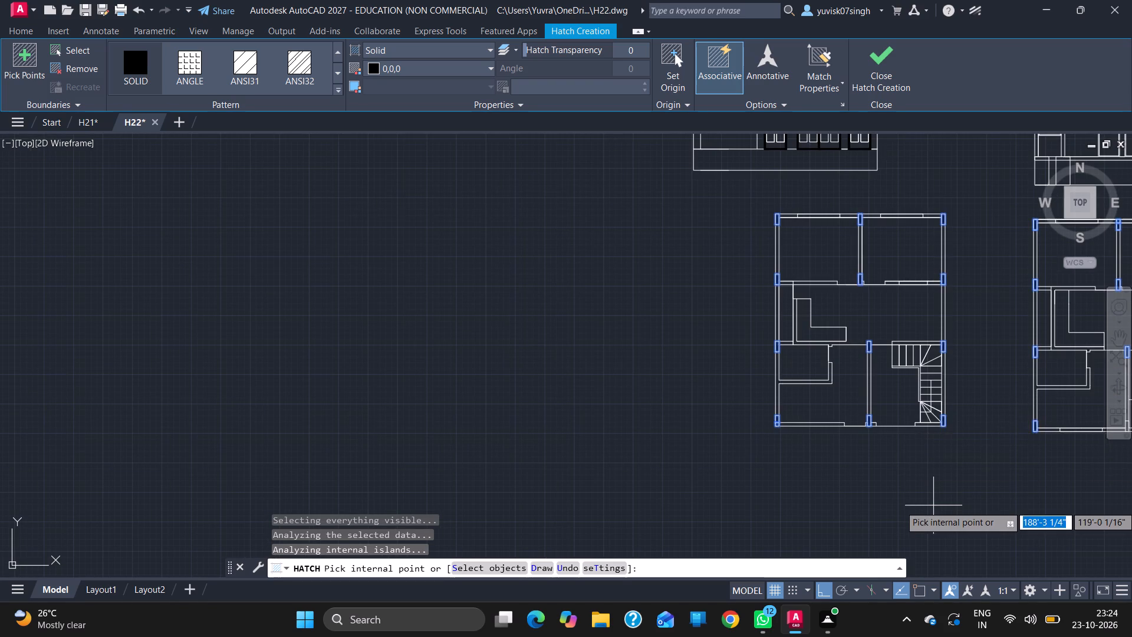
{"action": "scroll", "coordinate": [933, 505], "scroll_direction": "down", "scroll_amount": 1, "text": "ctrl"}
{"action": "scroll", "coordinate": [1068, 473], "scroll_direction": "down", "scroll_amount": 2, "text": "ctrl"}
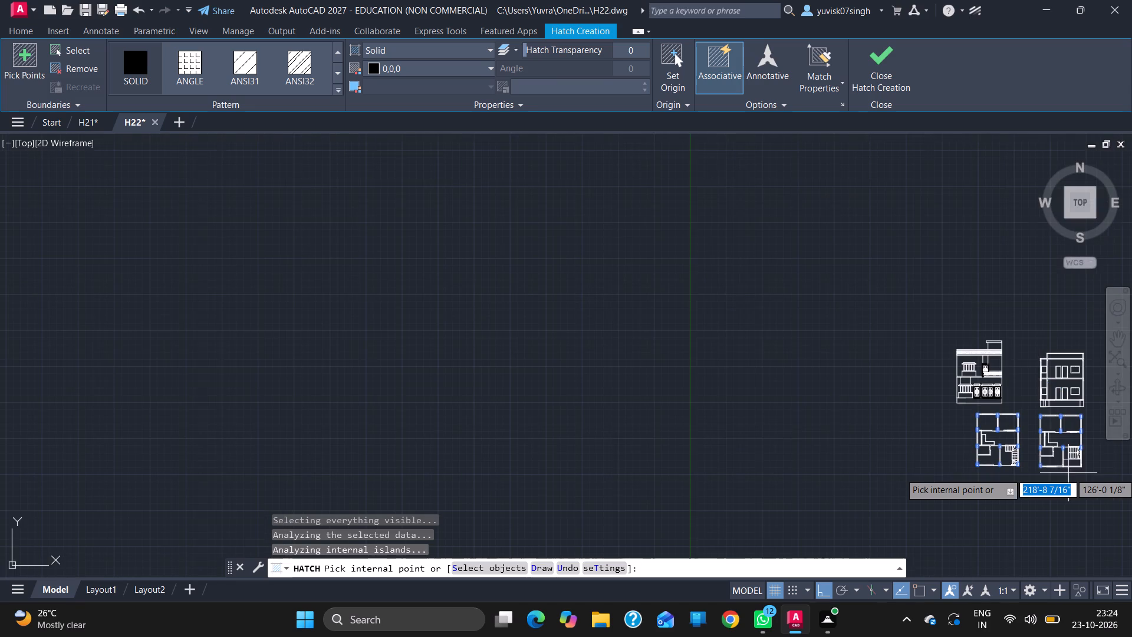
{"action": "scroll", "coordinate": [1080, 468], "scroll_direction": "up", "scroll_amount": 5, "text": "ctrl"}
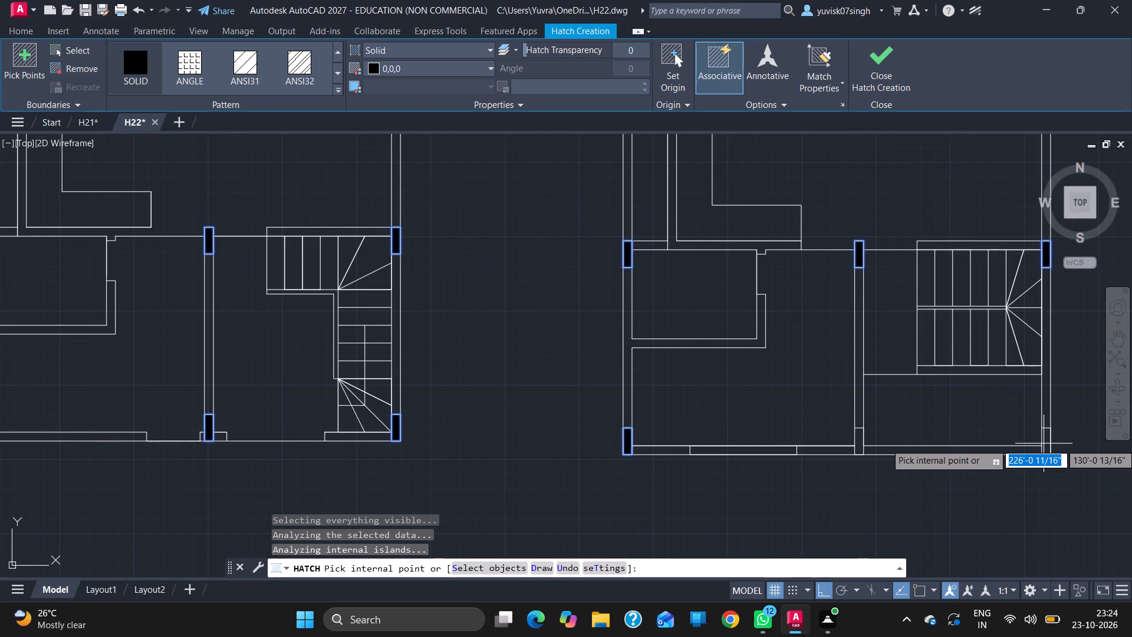
{"action": "left_click", "coordinate": [1044, 444]}
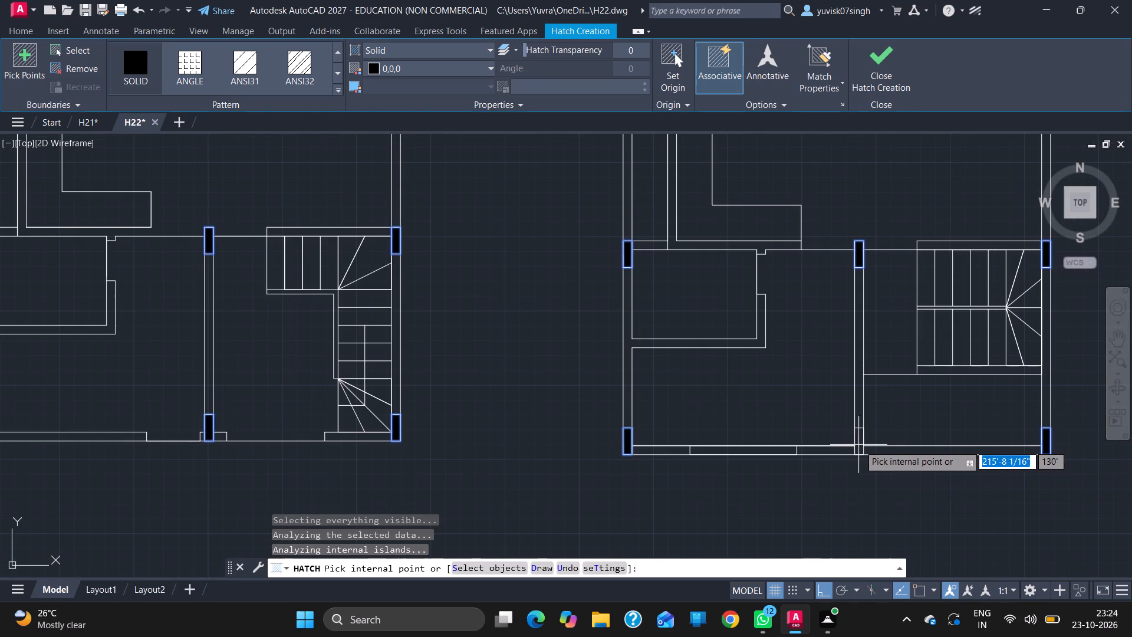
{"action": "left_click", "coordinate": [859, 445]}
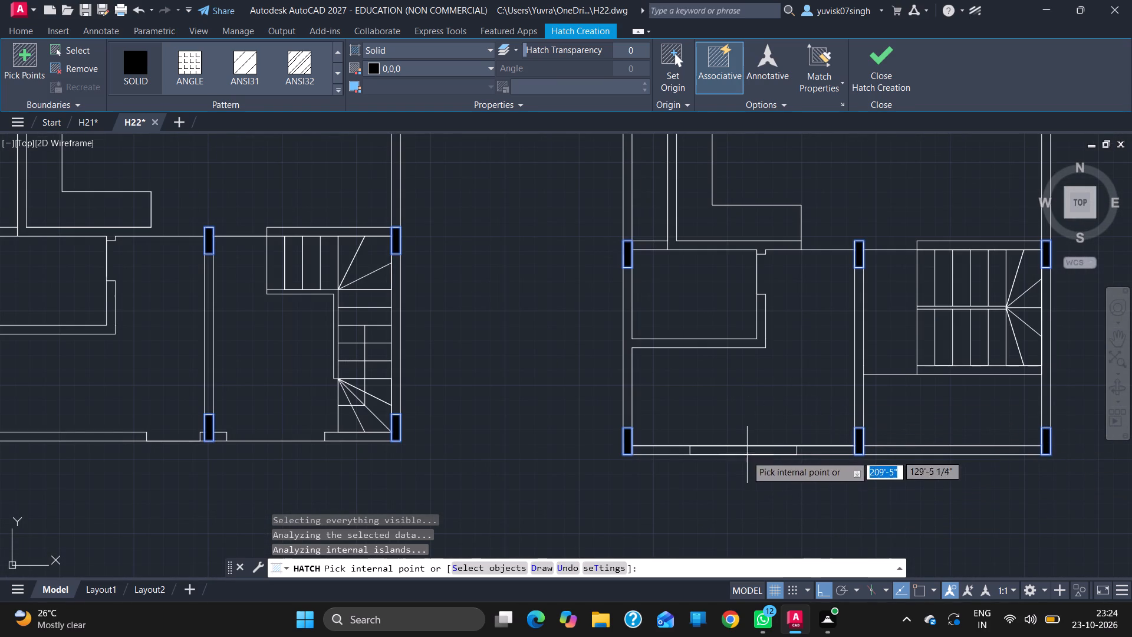
Finish the solid black hatch on the floor plans' columns.
{"action": "key", "text": "Return"}
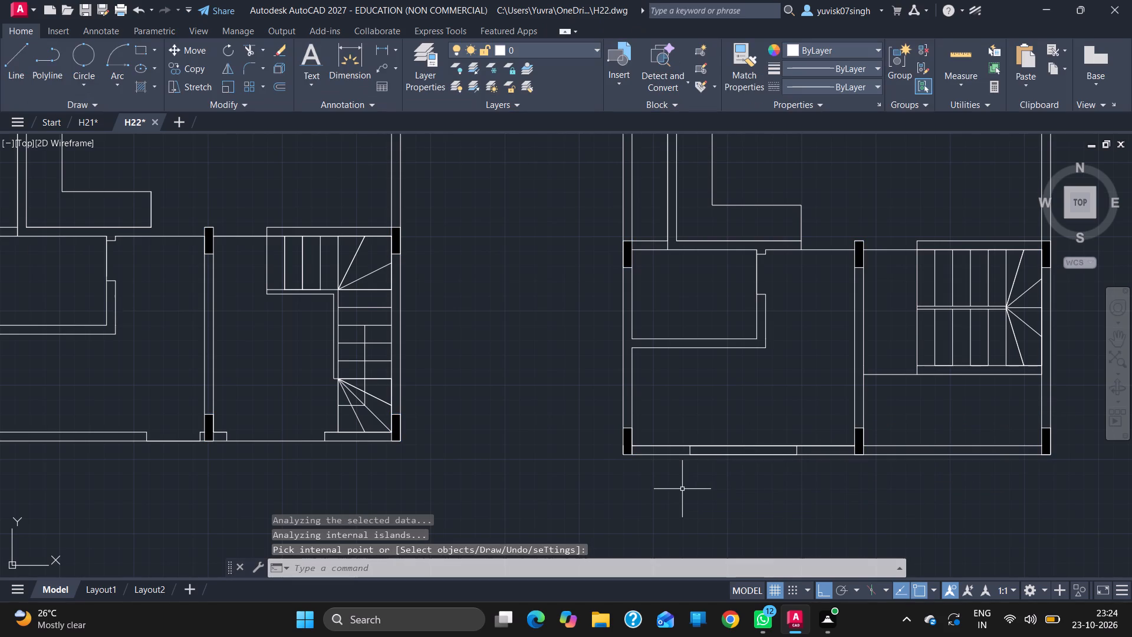
Add the single-line text W1, 7" high with 0 rotation, below the top-left window of the left floor plan.
{"action": "scroll", "coordinate": [619, 481], "scroll_direction": "down", "scroll_amount": 3, "text": "ctrl"}
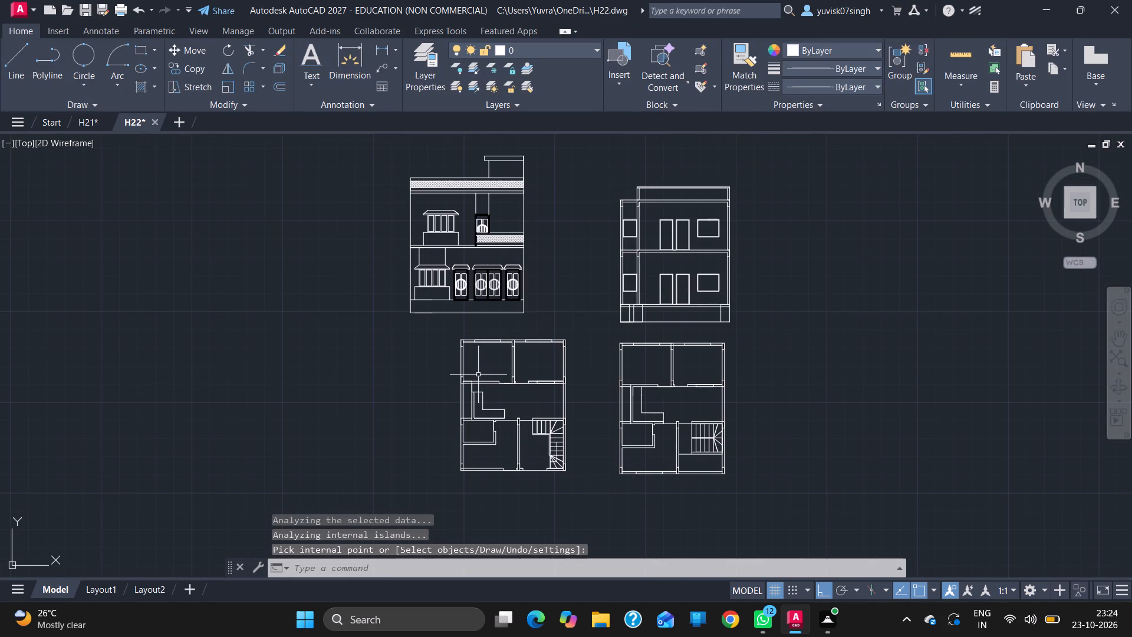
{"action": "scroll", "coordinate": [478, 374], "scroll_direction": "up", "scroll_amount": 5, "text": "ctrl"}
{"action": "scroll", "coordinate": [478, 374], "scroll_direction": "down", "scroll_amount": 2, "text": "ctrl"}
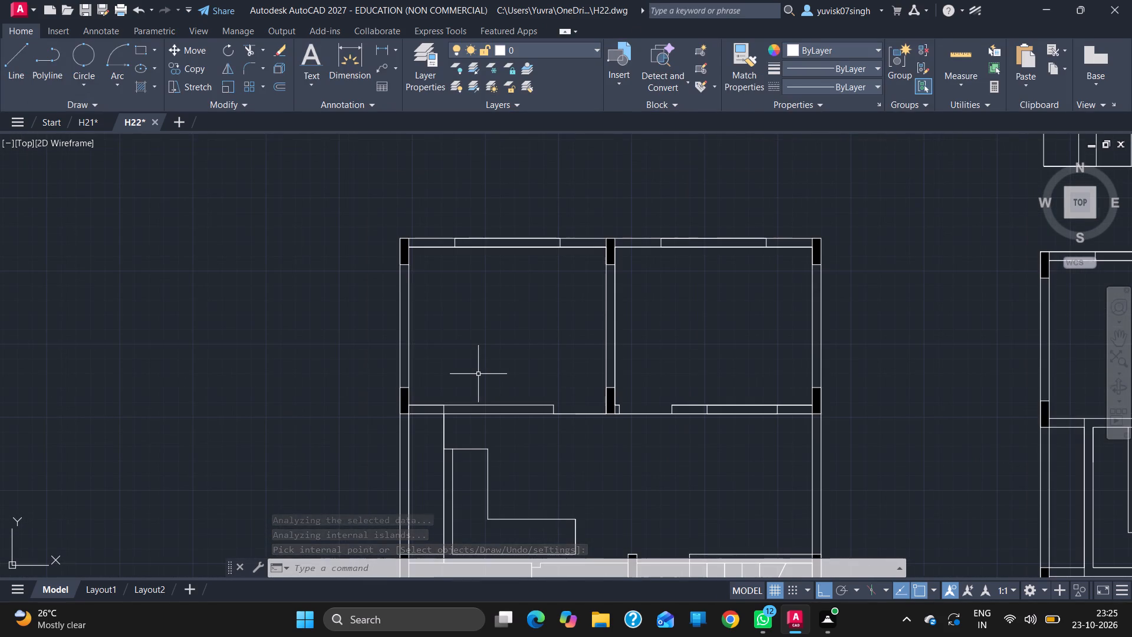
{"action": "left_click", "coordinate": [319, 89]}
{"action": "left_click", "coordinate": [330, 138]}
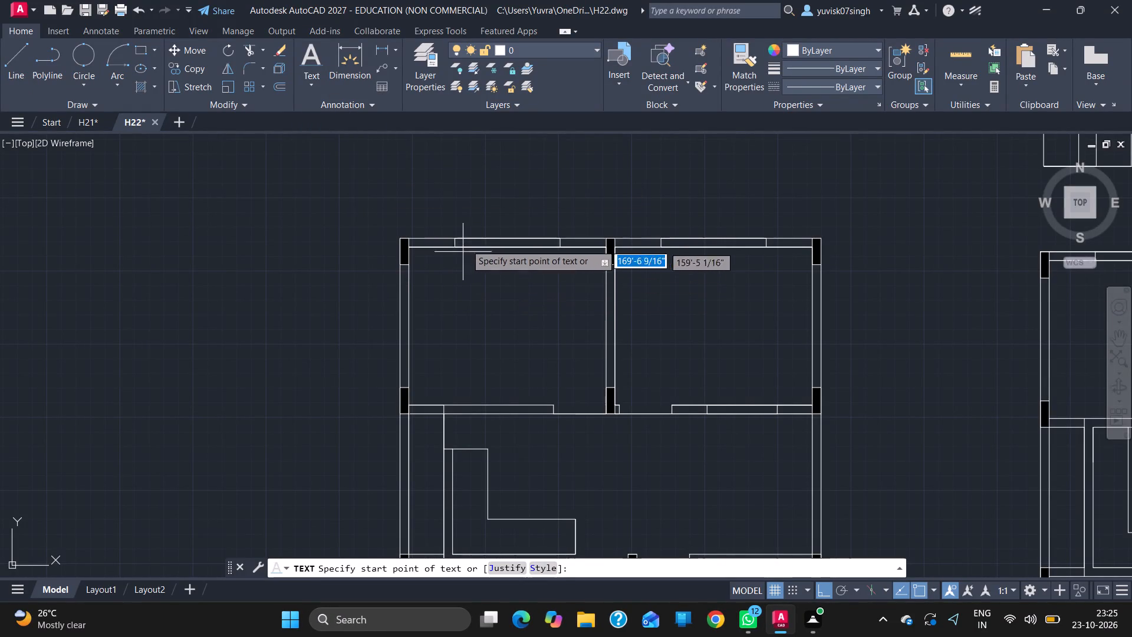
{"action": "left_click", "coordinate": [487, 259]}
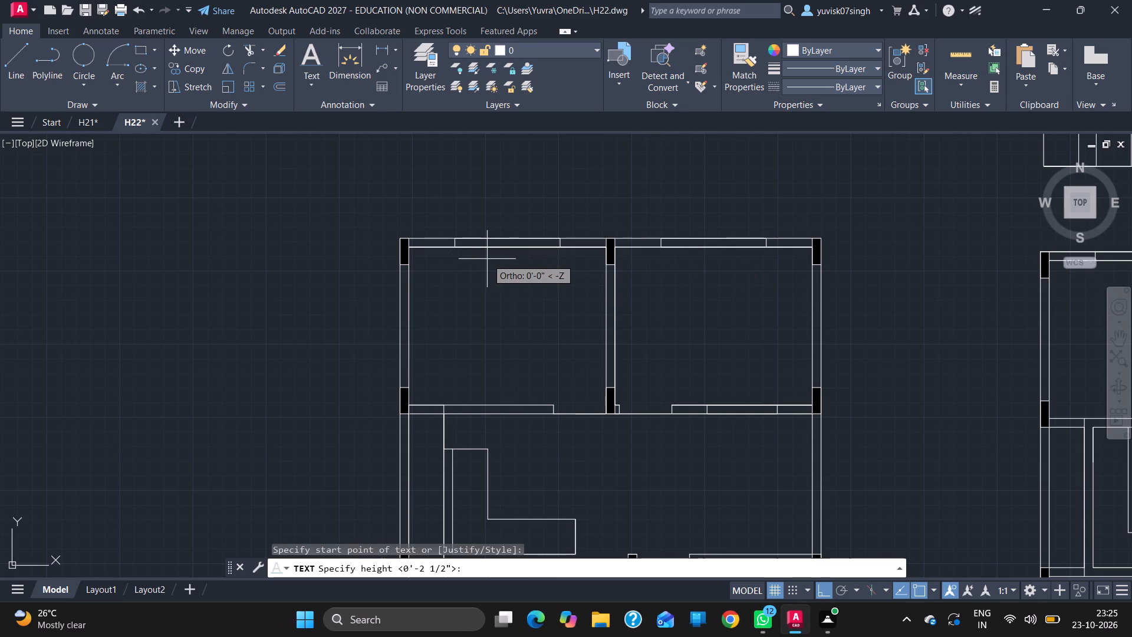
{"action": "key", "text": "7"}
{"action": "key", "text": "Return"}
{"action": "key", "text": "Return"}
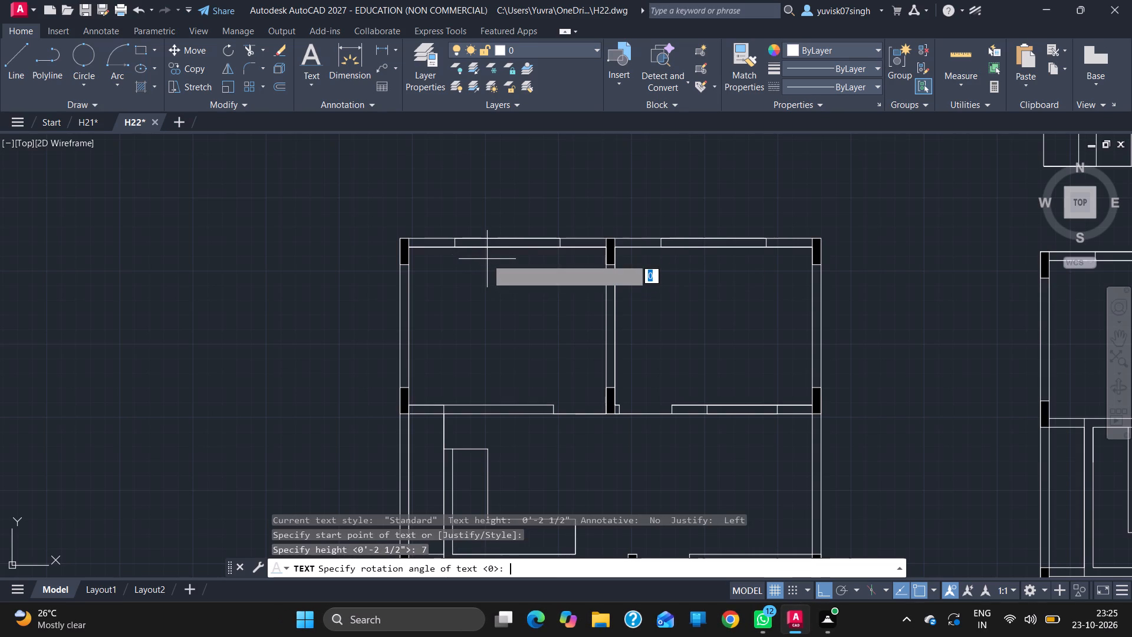
{"action": "key", "text": "w"}
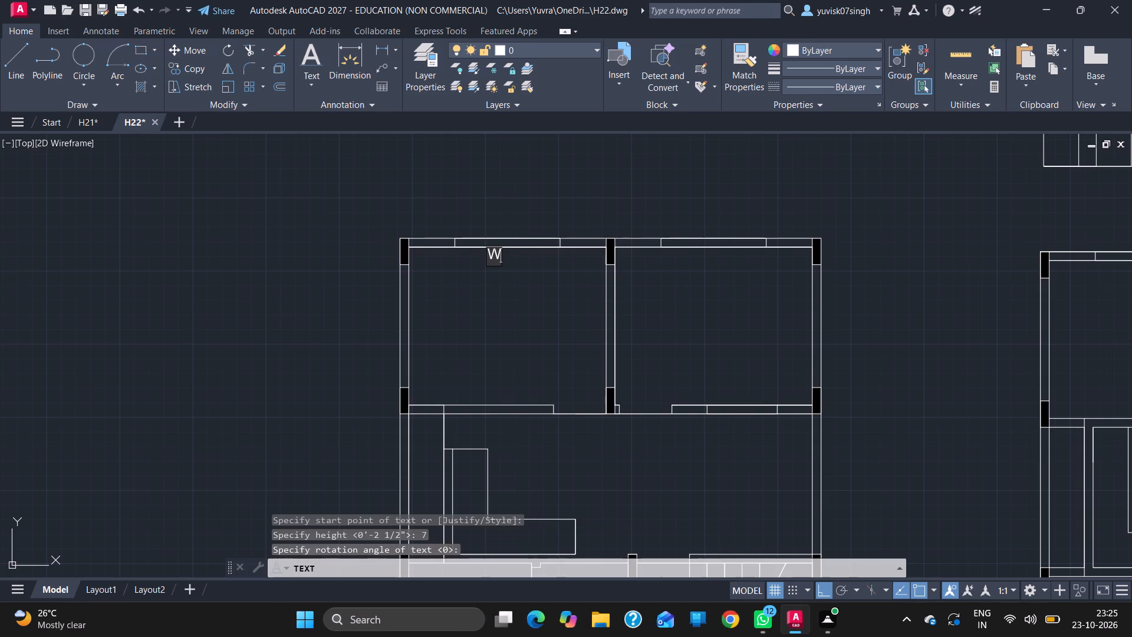
{"action": "key", "text": "1"}
{"action": "key", "text": "Return"}
{"action": "key", "text": "Return"}
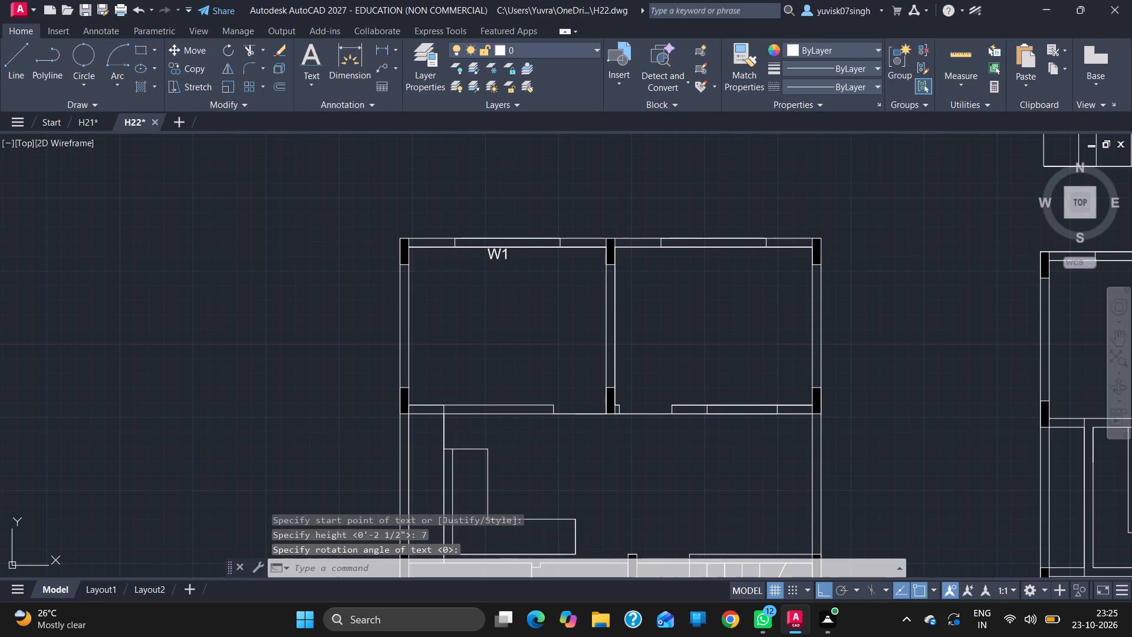
Label the left floor plan's upper-left room with 7" single-line text reading ROOM and, on a second line, 11'3"X9'.
{"action": "left_click", "coordinate": [308, 91]}
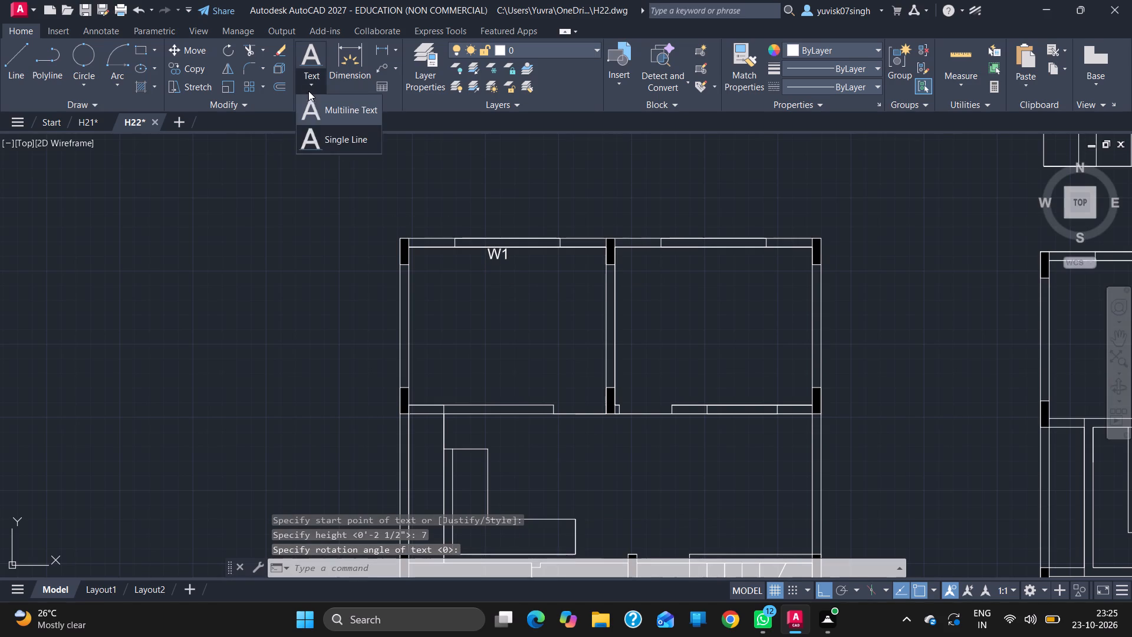
{"action": "left_click", "coordinate": [329, 145]}
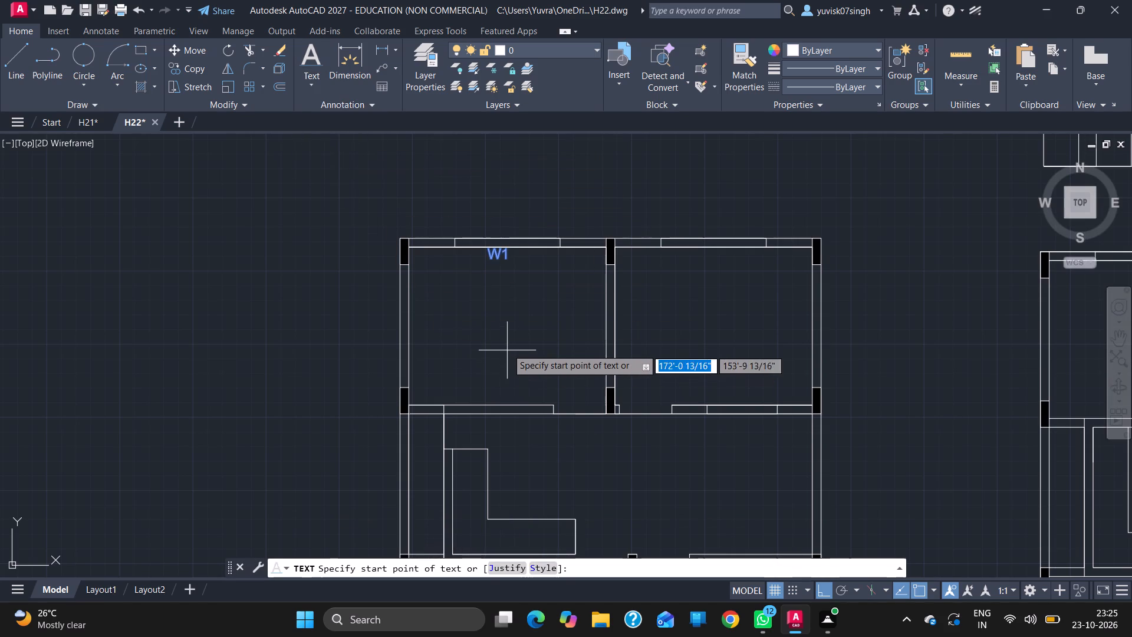
{"action": "left_click", "coordinate": [470, 315]}
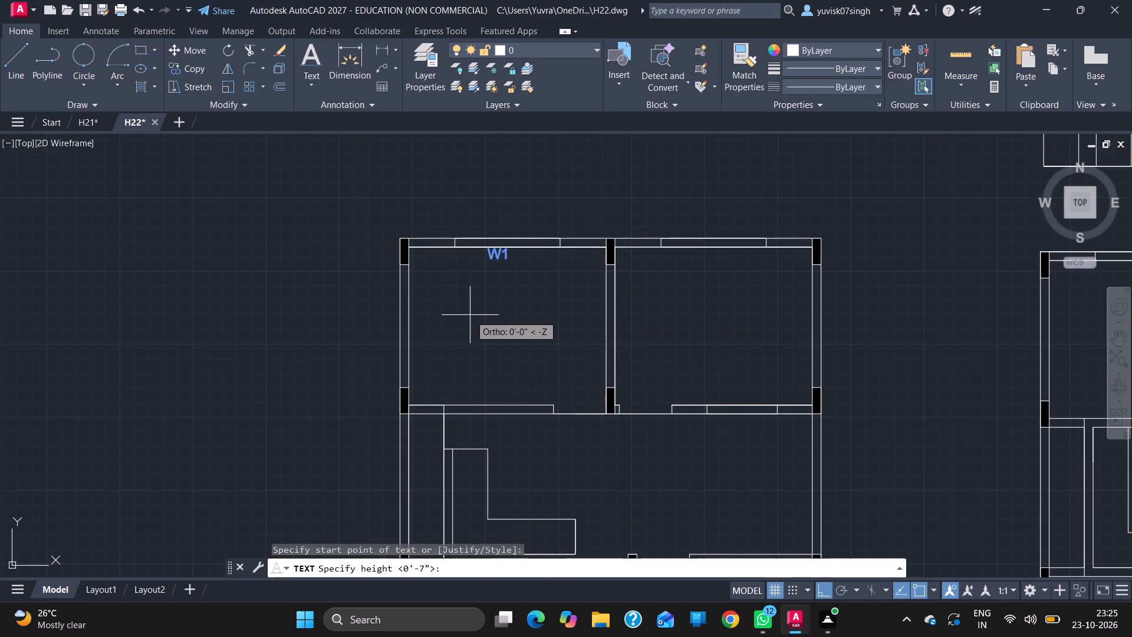
{"action": "key", "text": "Return"}
{"action": "key", "text": "Return"}
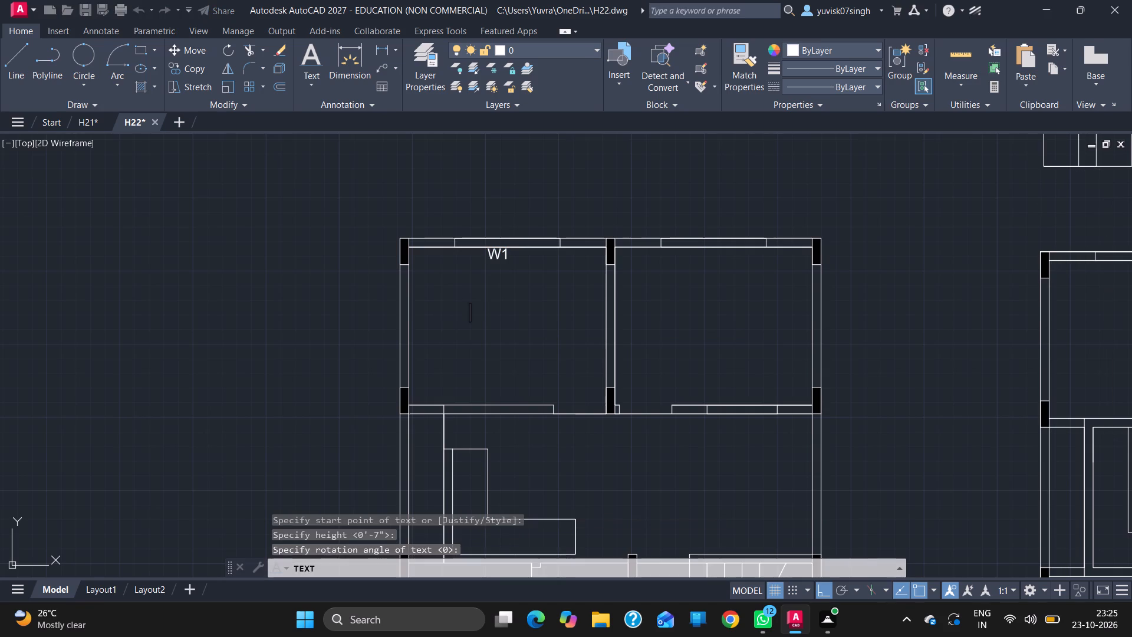
{"action": "type", "text": "ROOM"}
{"action": "key", "text": "Return"}
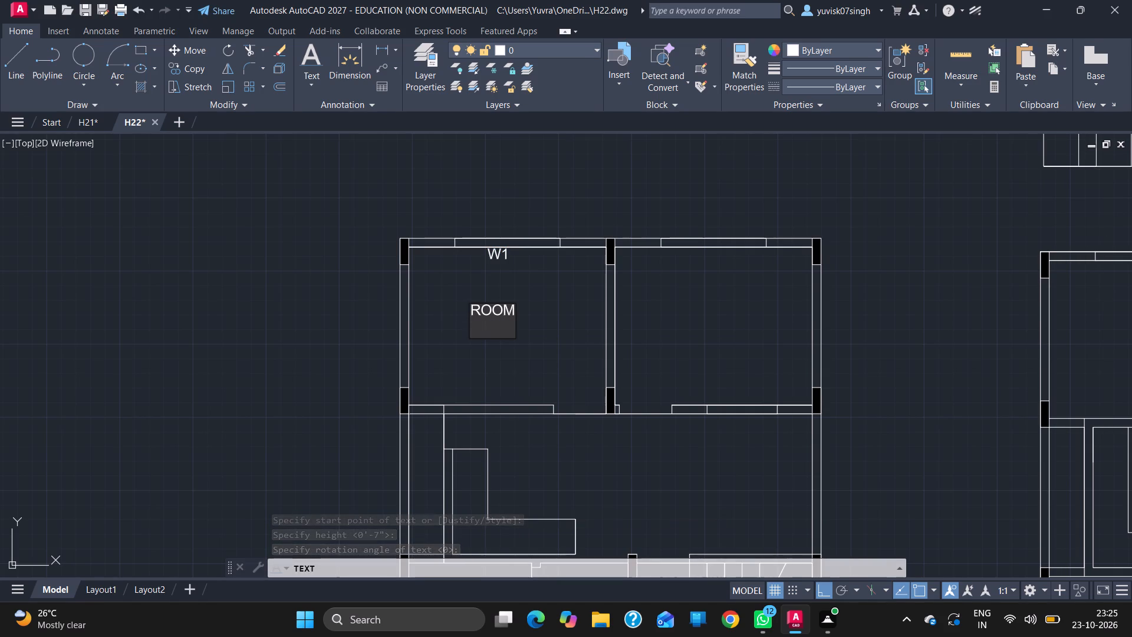
{"action": "type", "text": "11'"}
{"action": "key", "text": "3"}
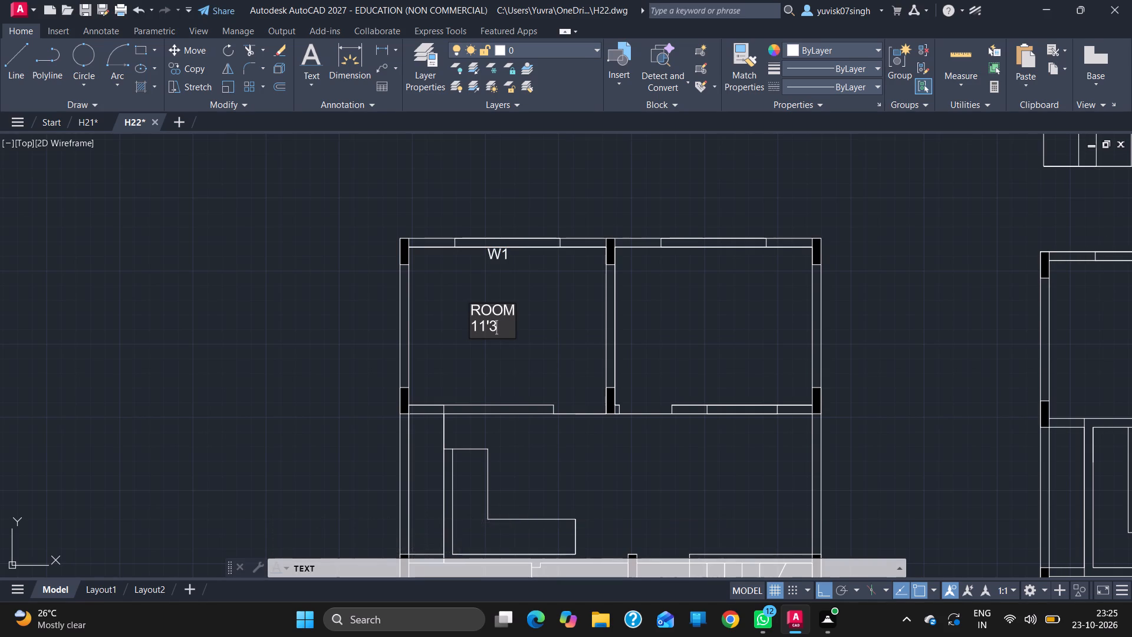
{"action": "key", "text": "shift+quotedbl"}
{"action": "key", "text": "x"}
{"action": "type", "text": "9'"}
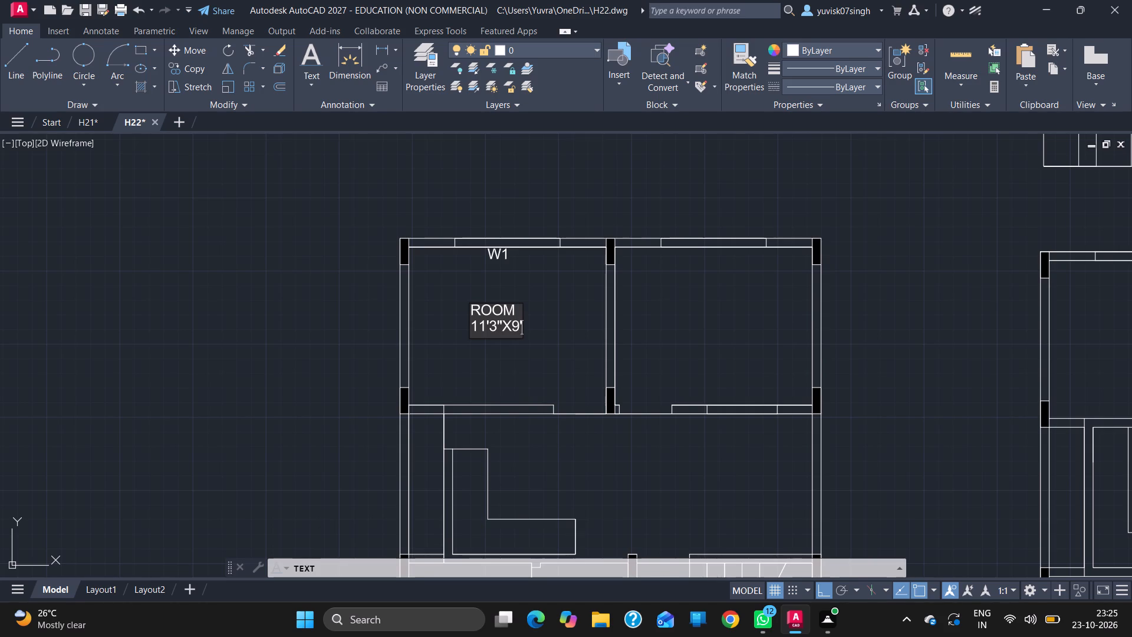
Label the left floor plan's upper-right room with the text ROOM and, on a second line, 11'3"X9'.
{"action": "left_click", "coordinate": [690, 301]}
{"action": "type", "text": "ROO"}
{"action": "key", "text": "m"}
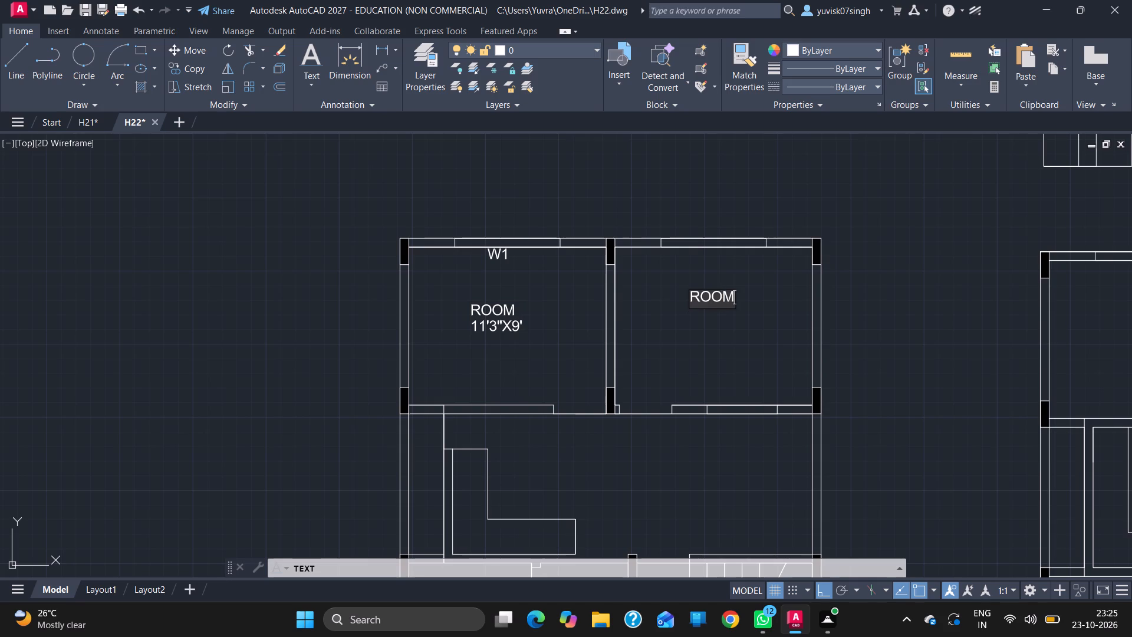
{"action": "key", "text": "Return"}
{"action": "type", "text": "11"}
{"action": "key", "text": "apostrophe"}
{"action": "key", "text": "3"}
{"action": "key", "text": "shift+quotedbl"}
{"action": "key", "text": "x"}
{"action": "key", "text": "9"}
{"action": "key", "text": "apostrophe"}
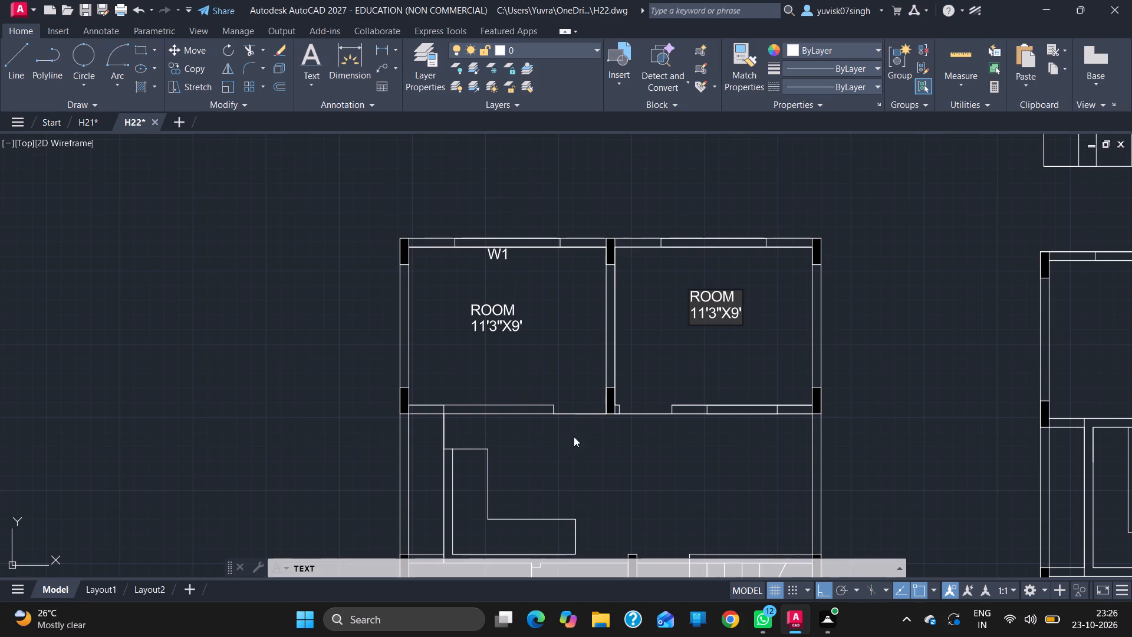
Label the door openings of the two upper rooms D1 and the opening above the kitchen counter D2.
{"action": "left_click", "coordinate": [568, 409]}
{"action": "type", "text": "D1"}
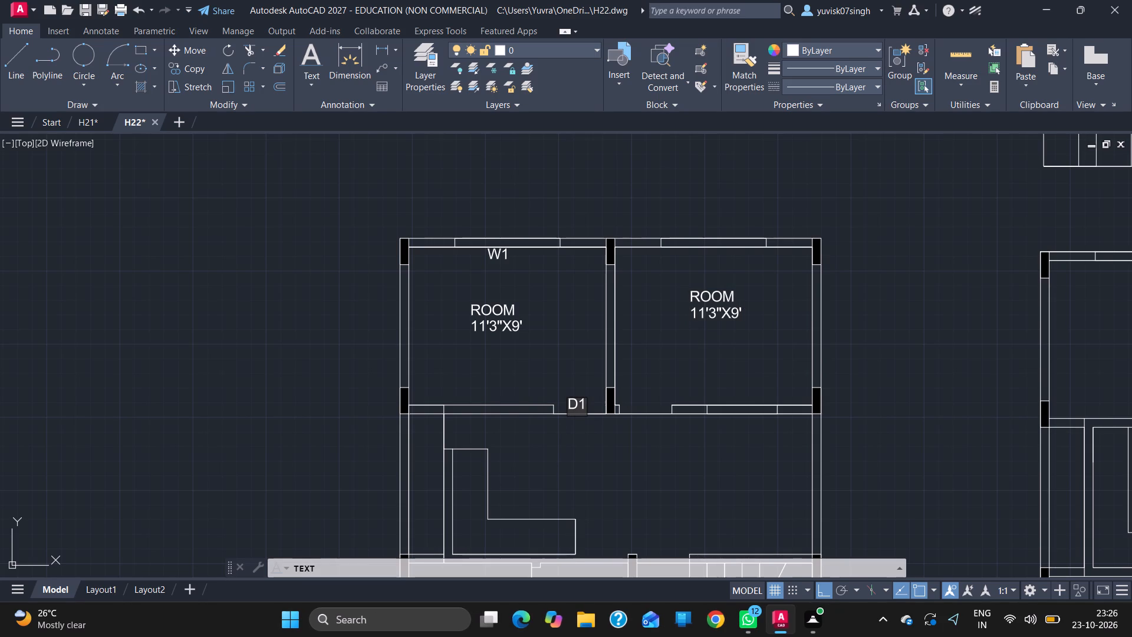
{"action": "left_click", "coordinate": [639, 406]}
{"action": "type", "text": "D1"}
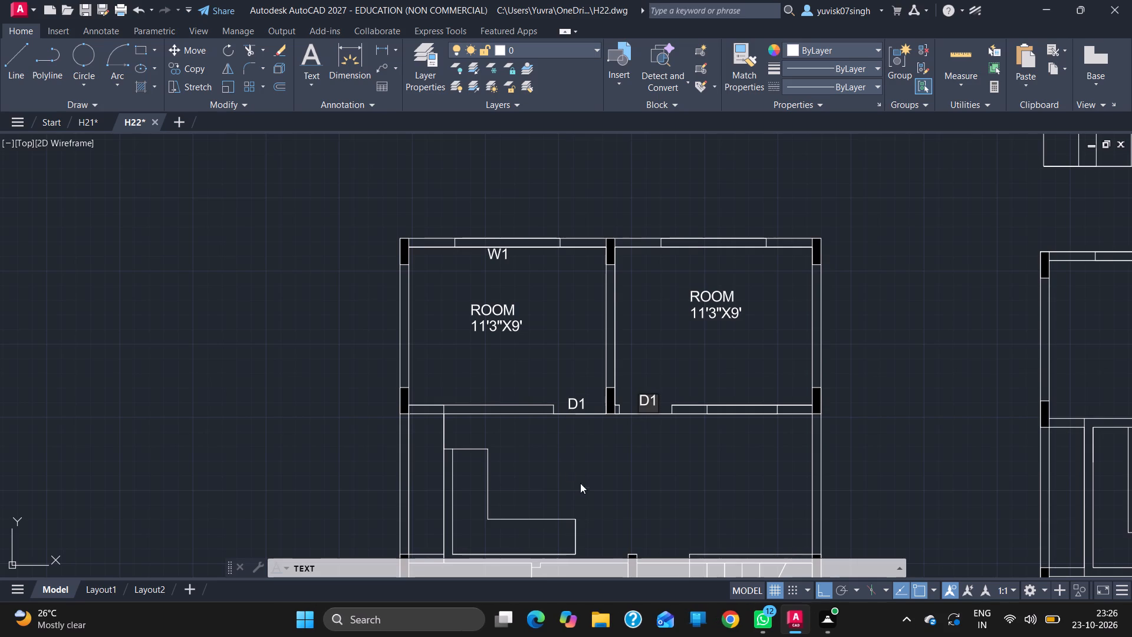
{"action": "left_click", "coordinate": [449, 431]}
{"action": "type", "text": "D2"}
Label the kitchen beside its L-shaped counter with the text KITCHEN and, on a second line, 7'X8'.
{"action": "left_click", "coordinate": [505, 484]}
{"action": "type", "text": "KITCHEN"}
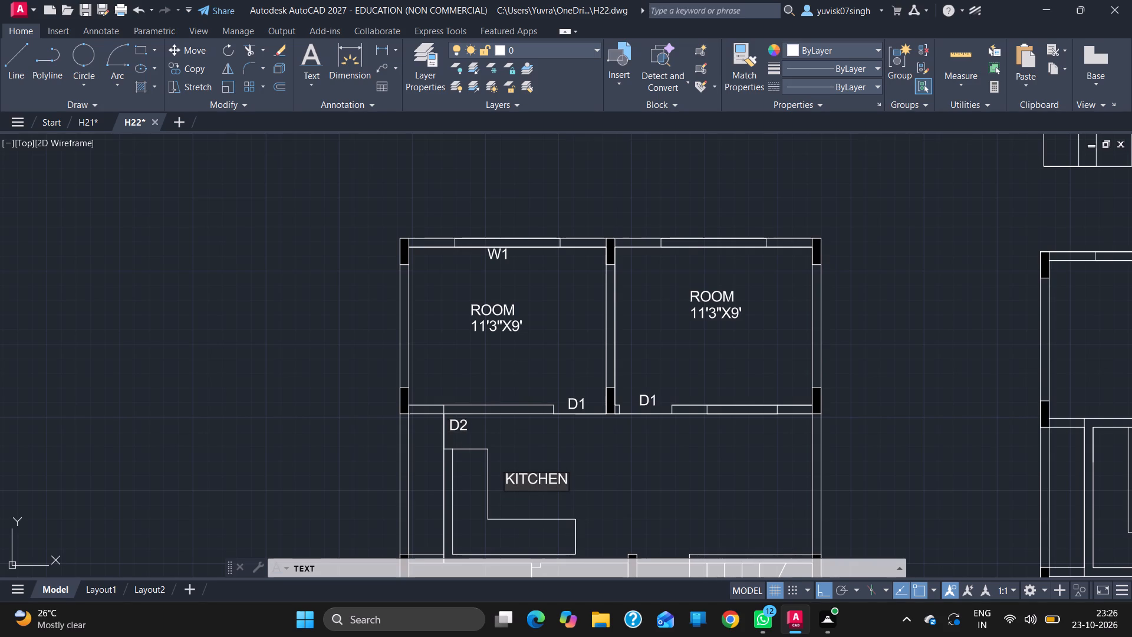
{"action": "key", "text": "Return"}
{"action": "type", "text": "7'"}
{"action": "key", "text": "x"}
{"action": "key", "text": "8"}
{"action": "key", "text": "apostrophe"}
Tag the windows in the bottom walls of the two upper rooms W2.
{"action": "left_click", "coordinate": [420, 397]}
{"action": "type", "text": "W2"}
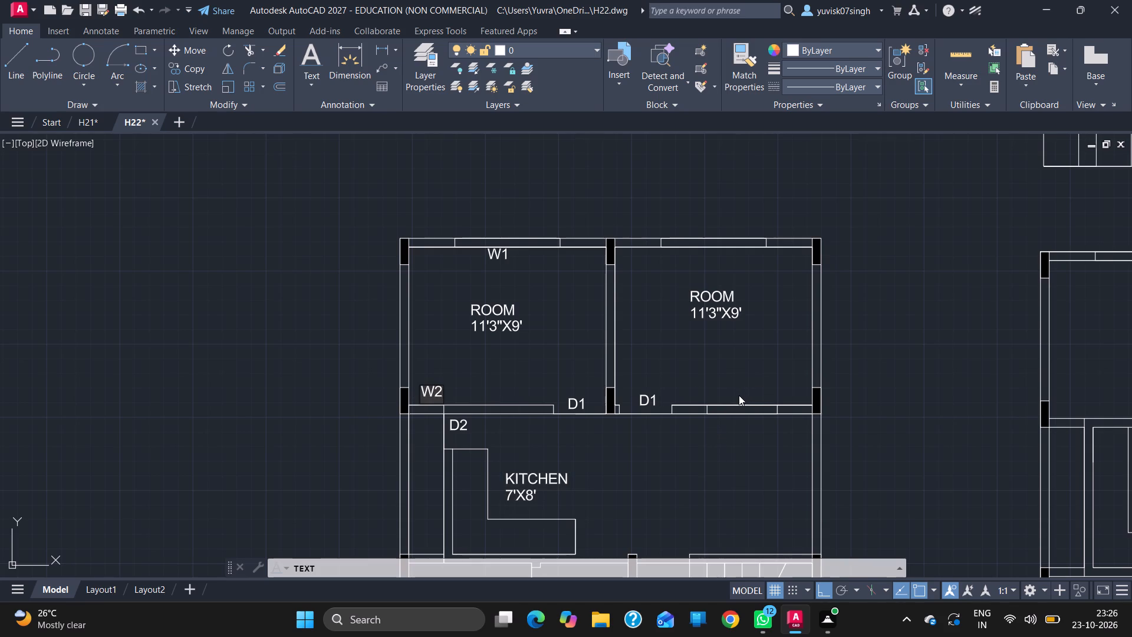
{"action": "left_click", "coordinate": [738, 396]}
{"action": "type", "text": "W2"}
Label the open area to the right of the kitchen with the text LOUNGE and, on a second line, 15'6"X8'.
{"action": "left_click", "coordinate": [699, 474]}
{"action": "type", "text": "LOUNGE"}
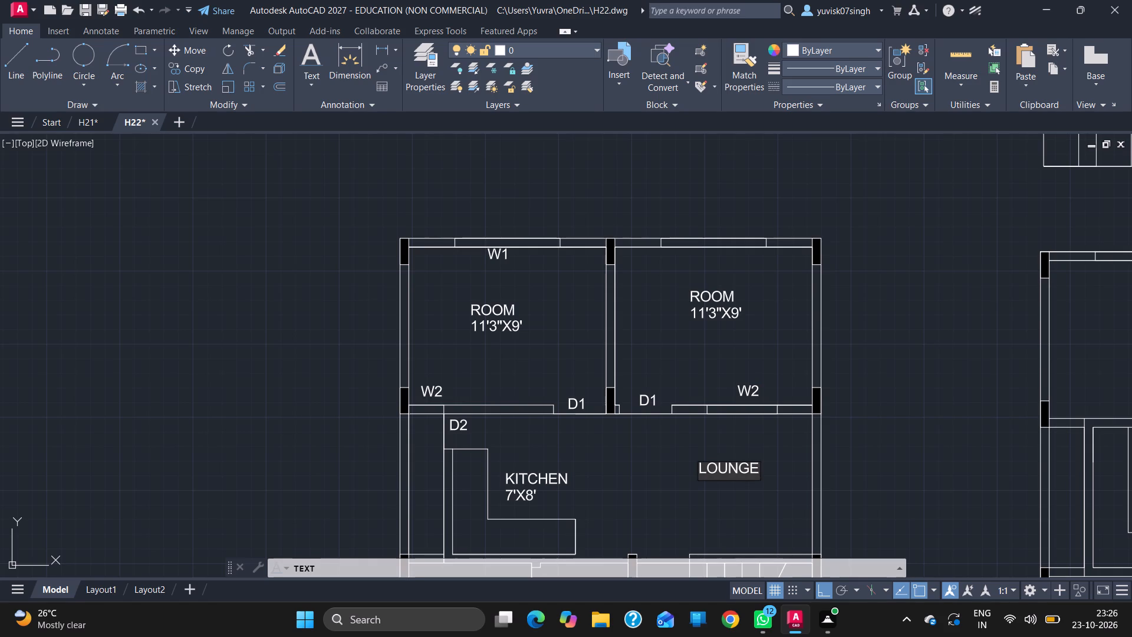
{"action": "key", "text": "Return"}
{"action": "type", "text": "15'6"}
{"action": "key", "text": "shift+quotedbl"}
{"action": "key", "text": "x"}
{"action": "key", "text": "8"}
{"action": "key", "text": "apostrophe"}
Label the small room below the kitchen with the text BATH and, on a second line, 7'X5'.
{"action": "scroll", "coordinate": [897, 396], "scroll_direction": "down", "scroll_amount": 3, "text": "ctrl"}
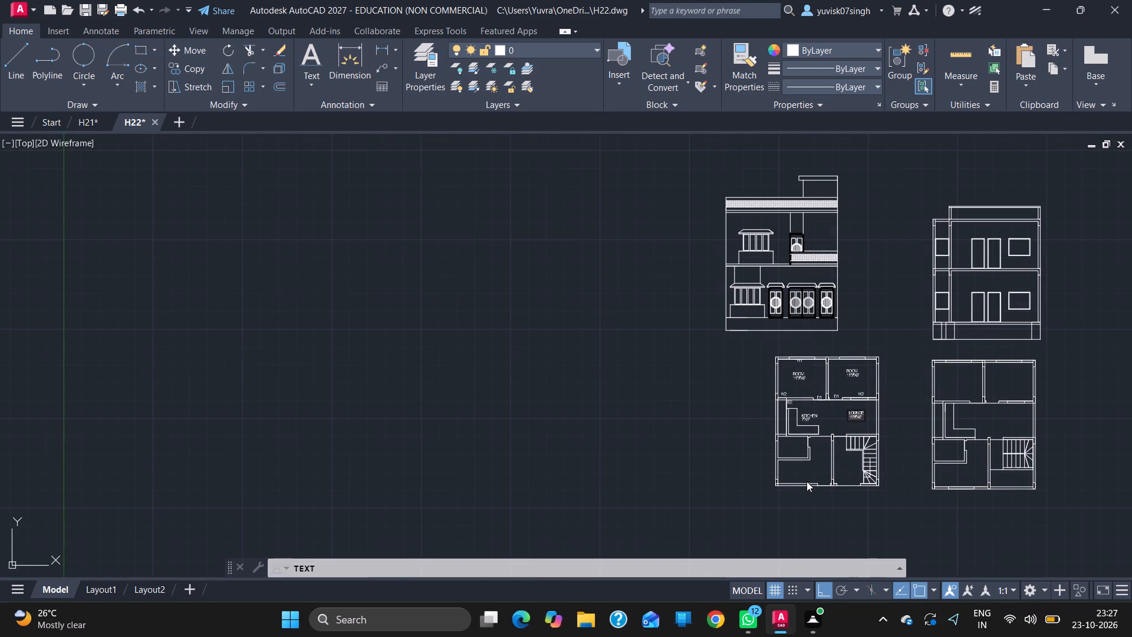
{"action": "scroll", "coordinate": [797, 462], "scroll_direction": "up", "scroll_amount": 4, "text": "ctrl"}
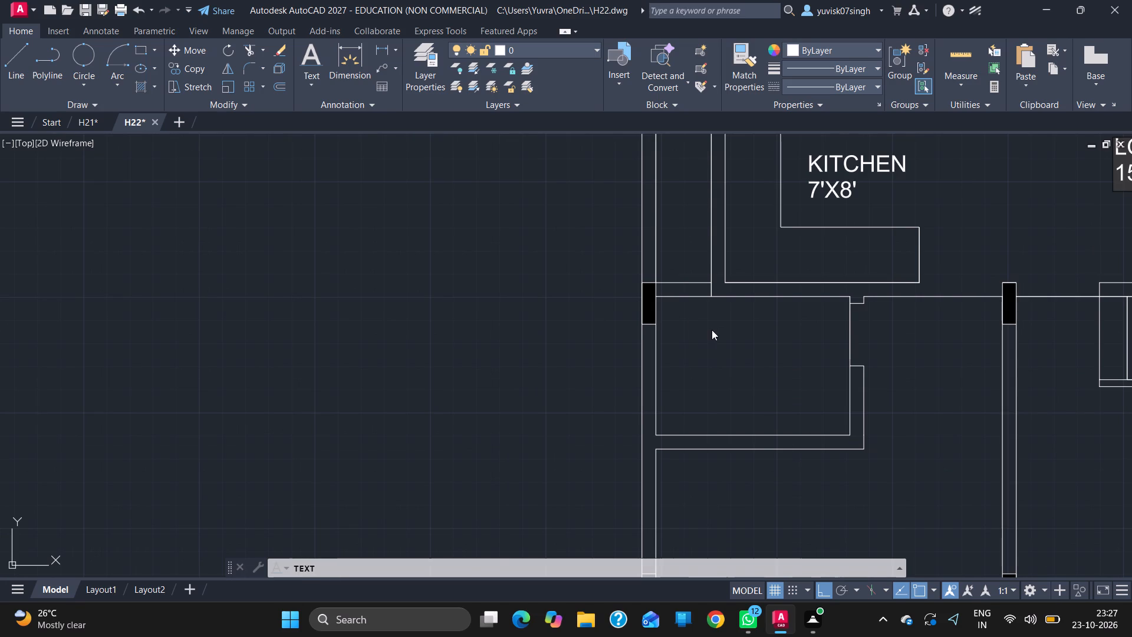
{"action": "left_click", "coordinate": [703, 339]}
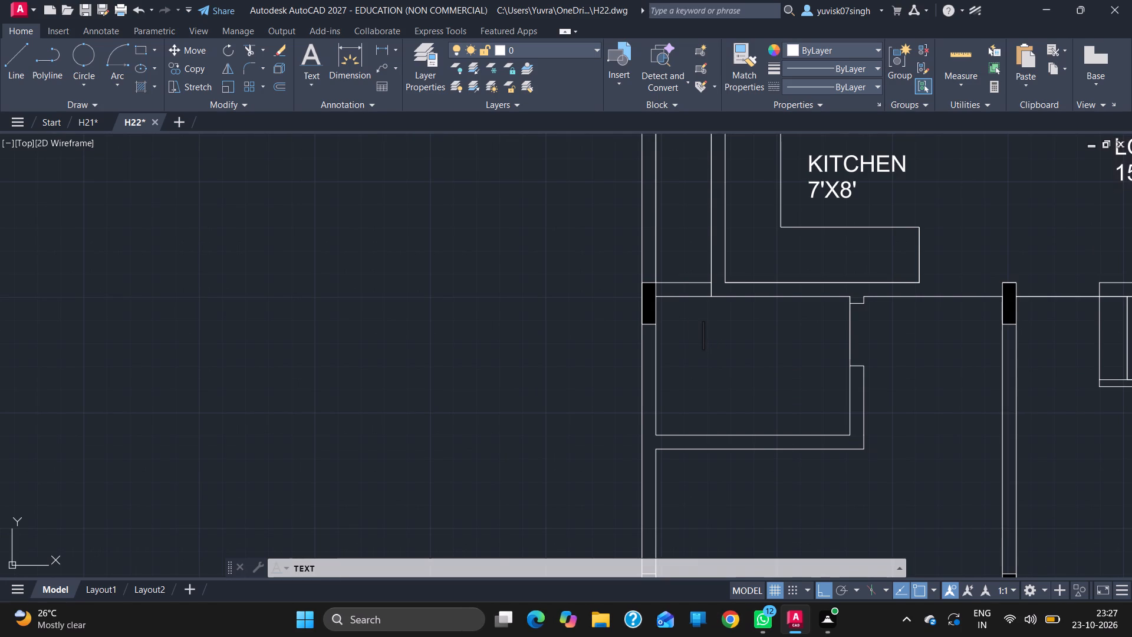
{"action": "type", "text": "BAT"}
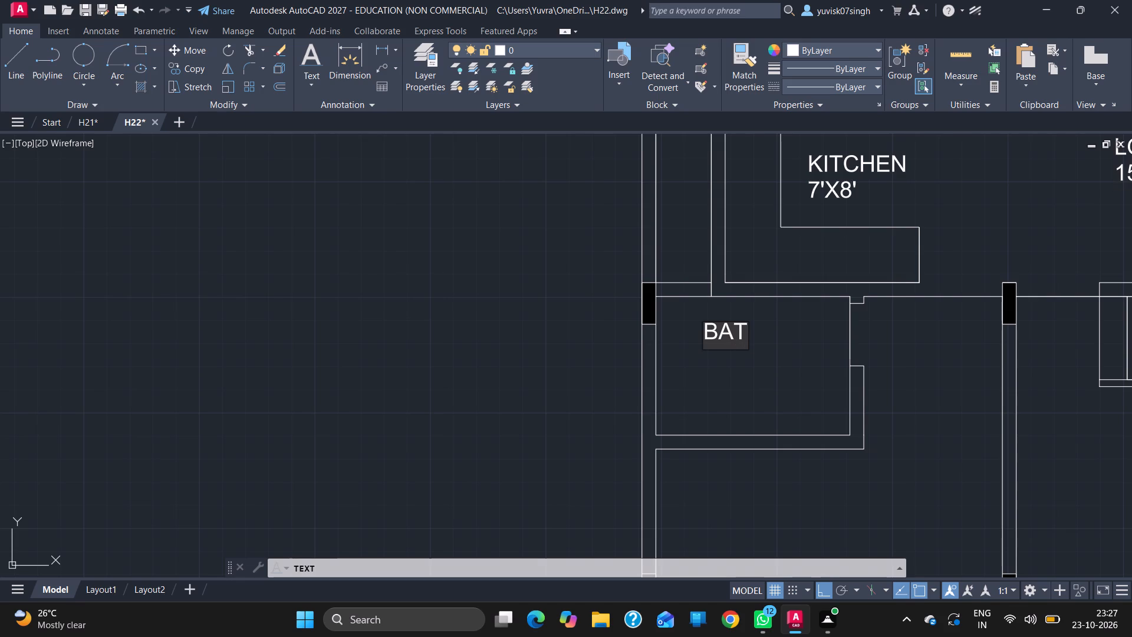
{"action": "key", "text": "h"}
{"action": "key", "text": "Return"}
{"action": "type", "text": "7'"}
{"action": "key", "text": "x"}
{"action": "type", "text": "5'"}
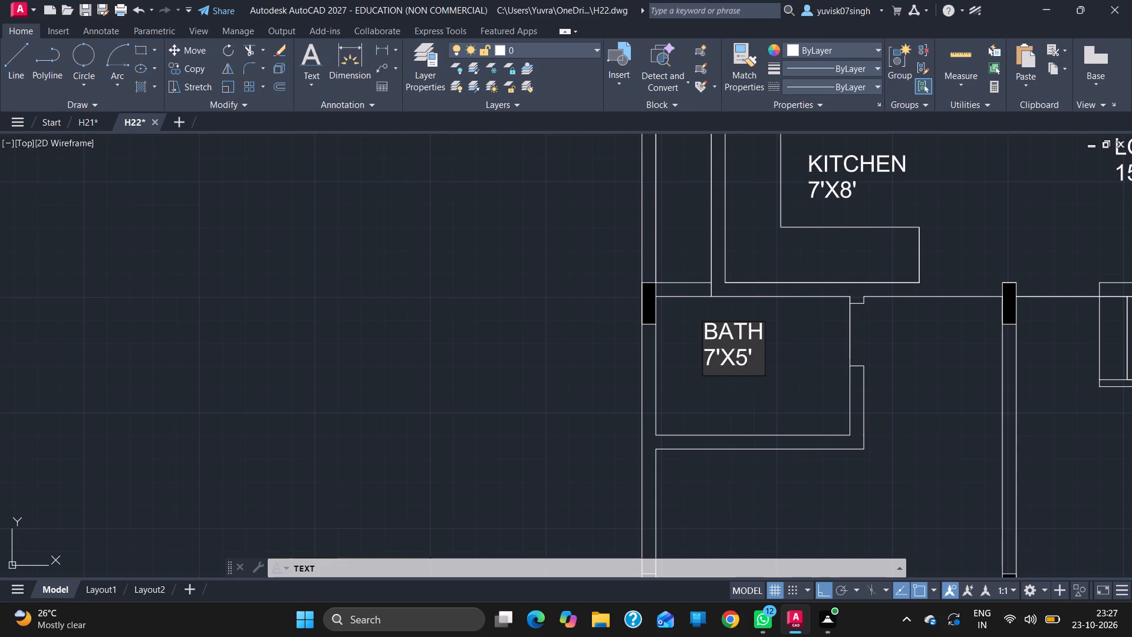
Tag the bath's door opening D2 and the door opening in the lower-left room's bottom wall D1.
{"action": "left_click", "coordinate": [856, 336]}
{"action": "type", "text": "D2"}
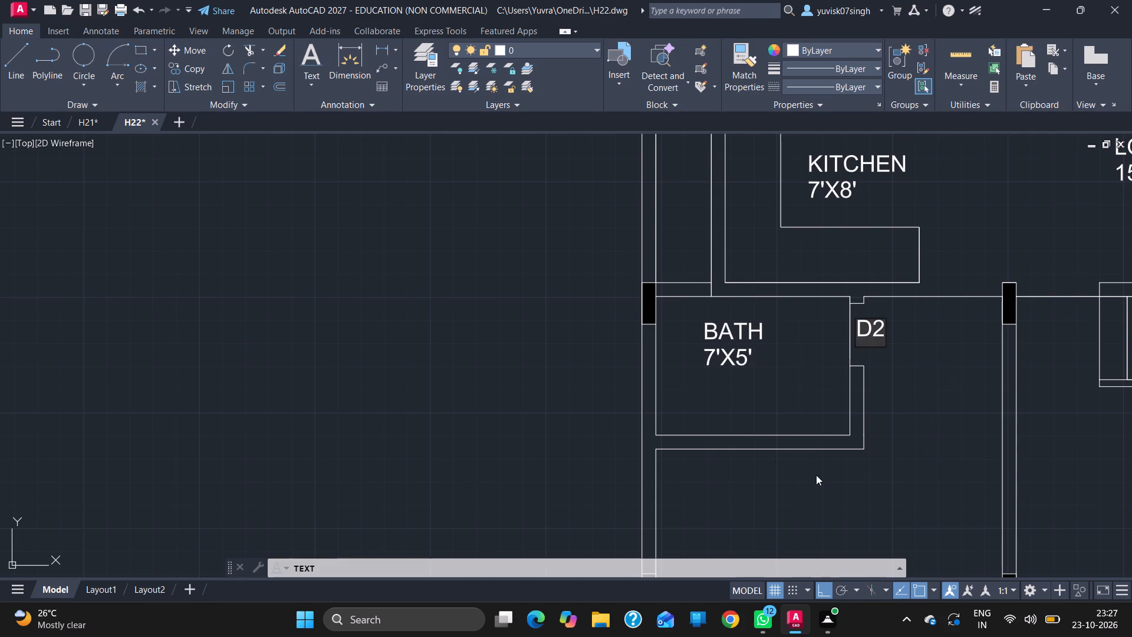
{"action": "scroll", "coordinate": [756, 395], "scroll_direction": "down", "scroll_amount": 2, "text": "ctrl"}
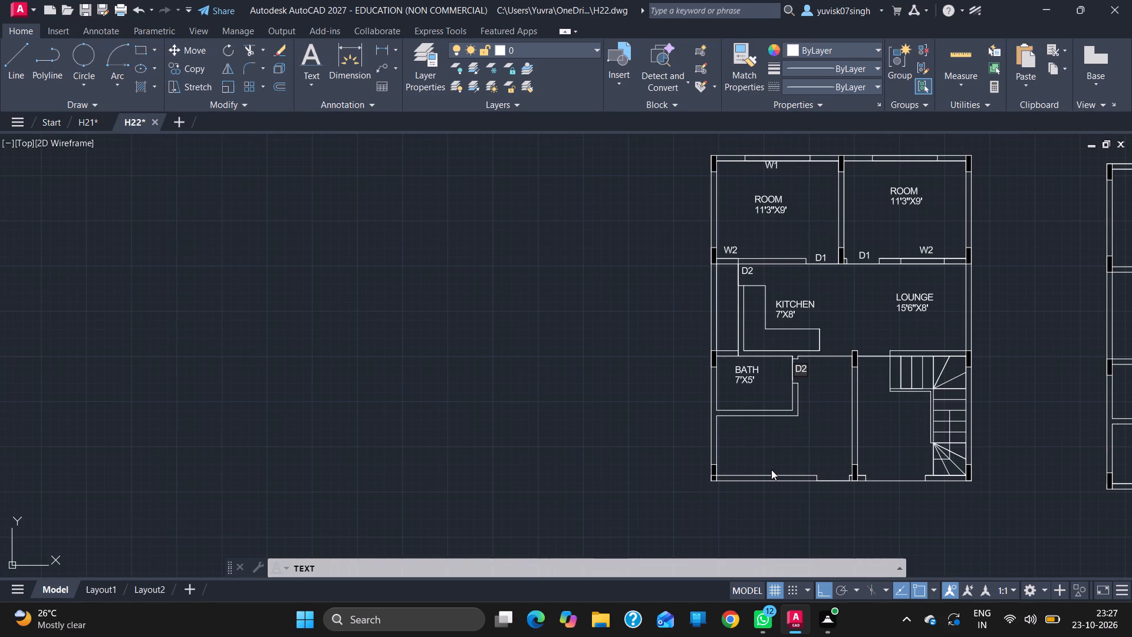
{"action": "left_click", "coordinate": [827, 474]}
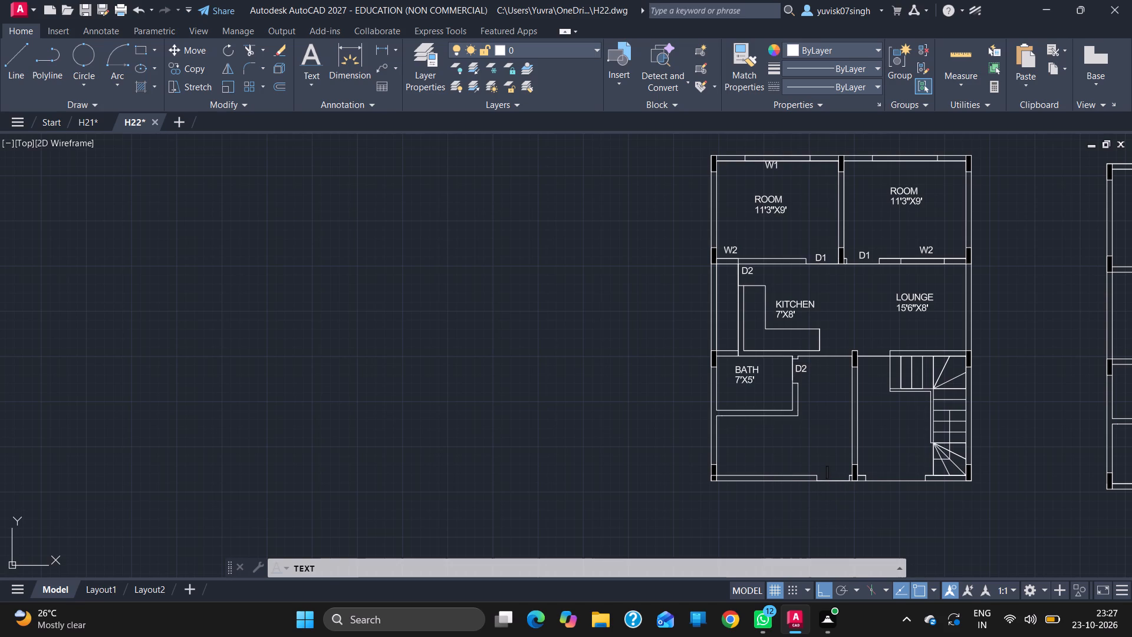
{"action": "type", "text": "D1"}
Label the entrance opening in the bottom wall beside the staircase MAIN GATE.
{"action": "left_click", "coordinate": [871, 471]}
{"action": "type", "text": "MAIN"}
{"action": "key", "text": "space"}
{"action": "type", "text": "GATE"}
Label the space left of the staircase with the text PORCH and, on a second line, 10'X11'.
{"action": "left_click", "coordinate": [871, 412]}
{"action": "type", "text": "PORCH"}
{"action": "key", "text": "Return"}
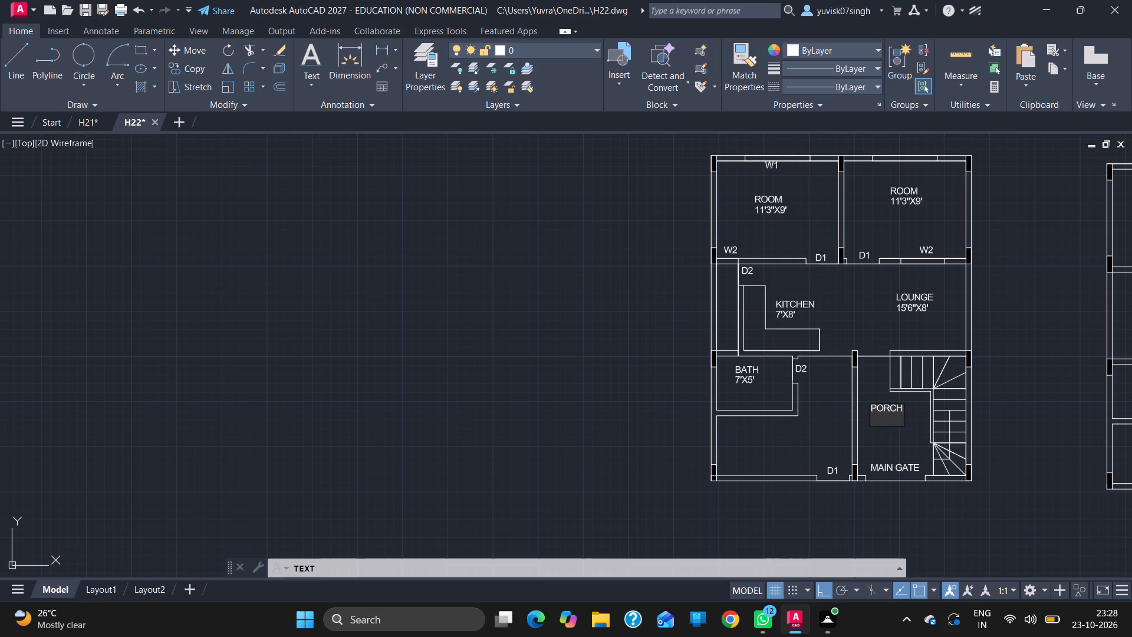
{"action": "type", "text": "10'"}
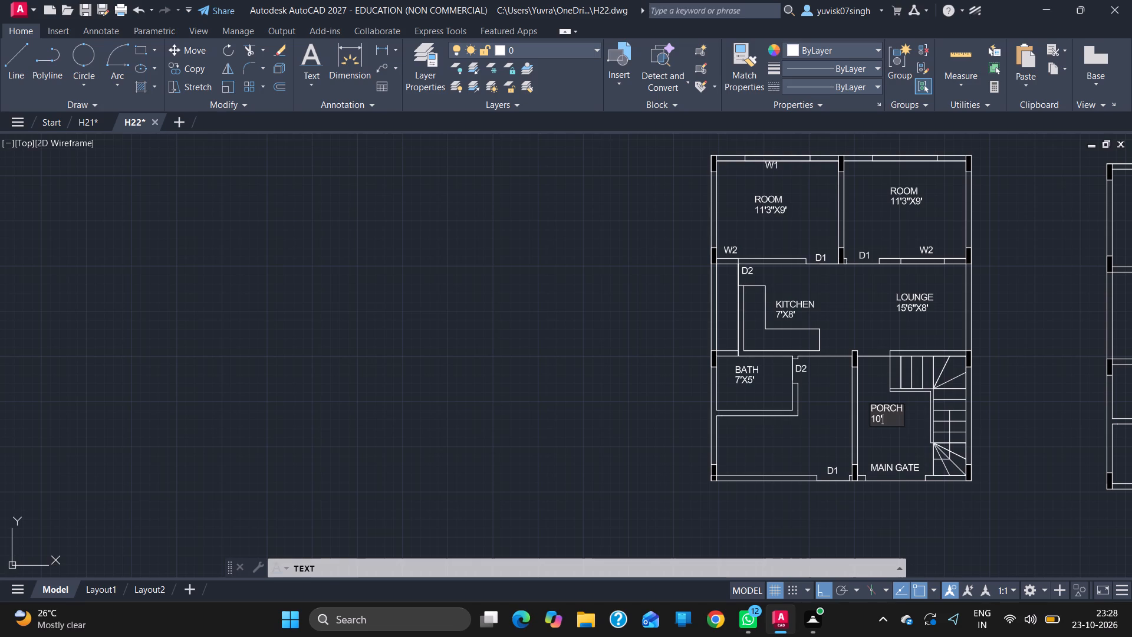
{"action": "key", "text": "x"}
{"action": "type", "text": "11'"}
Label the lower-left room with the text SITTING ROOM and, on a second line, 12'6"X11'.
{"action": "left_click", "coordinate": [744, 431]}
{"action": "type", "text": "SITTI"}
{"action": "type", "text": "NG"}
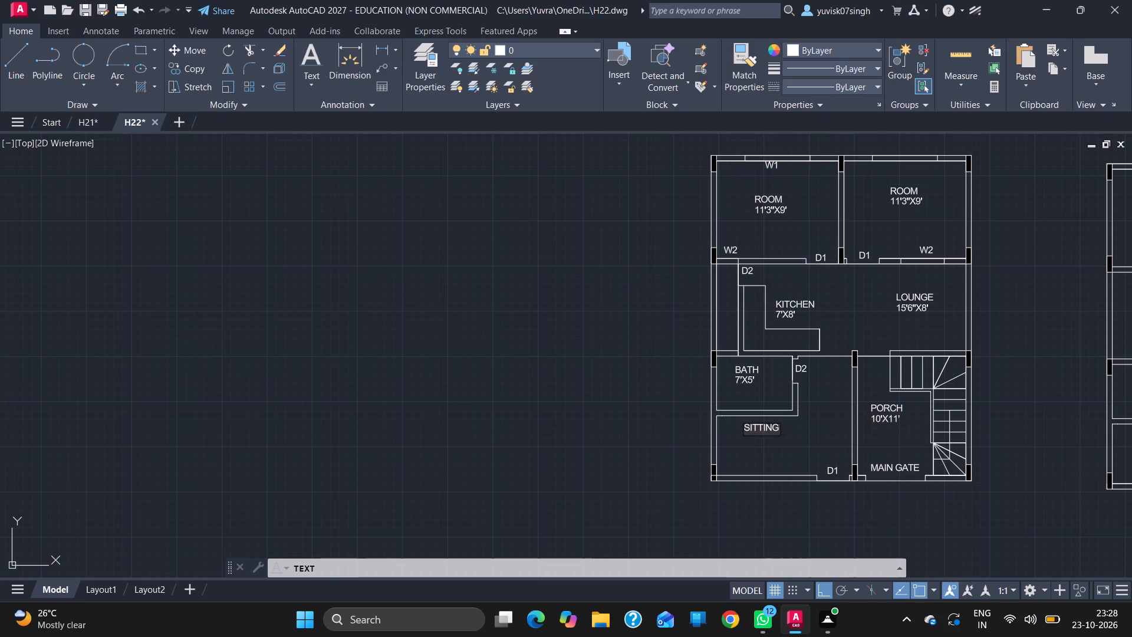
{"action": "key", "text": "space"}
{"action": "type", "text": "ROOM"}
{"action": "key", "text": "Return"}
{"action": "type", "text": "12'6"}
{"action": "key", "text": "shift+quotedbl"}
{"action": "key", "text": "x"}
{"action": "type", "text": "11'"}
Add the text UP at the lowest winder steps of the staircase.
{"action": "left_click", "coordinate": [937, 453]}
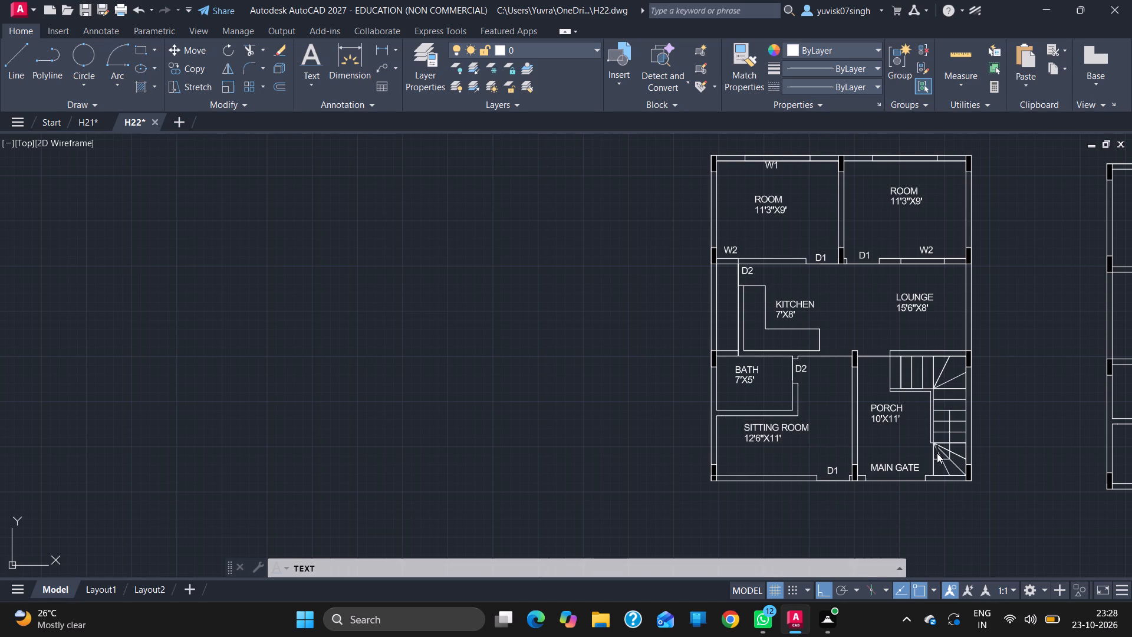
{"action": "type", "text": "UP"}
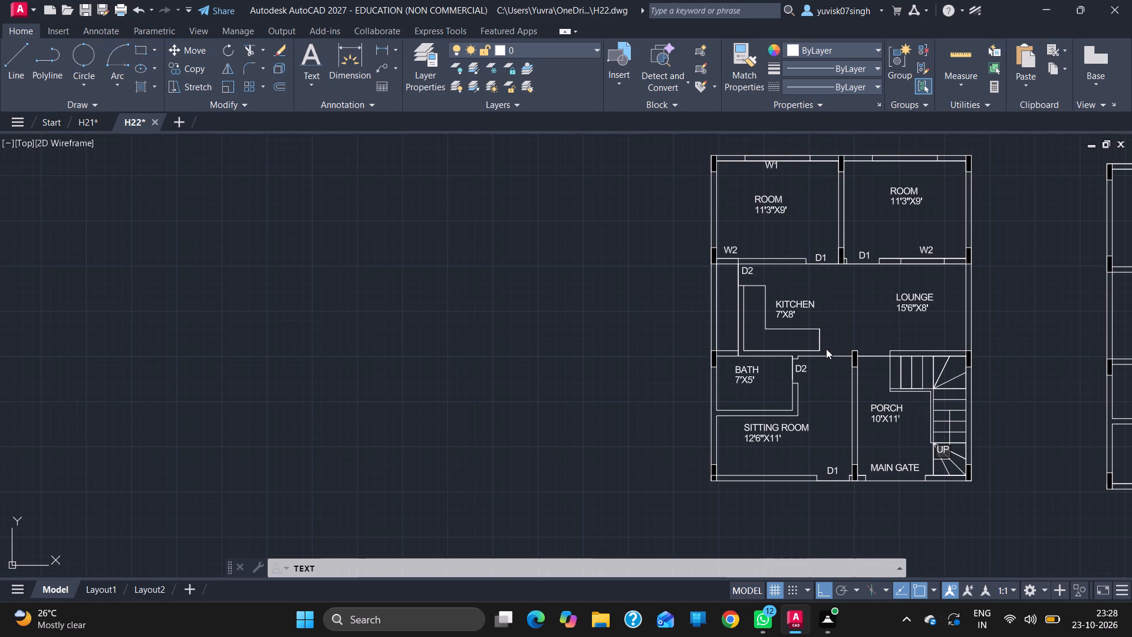
Tag the opening beside the kitchen counter's lower end D1 and label the opening in the wall above the porch DOOR.
{"action": "left_click", "coordinate": [827, 348]}
{"action": "type", "text": "D1"}
{"action": "left_click", "coordinate": [864, 349]}
{"action": "type", "text": "DOOR"}
{"action": "key", "text": "Return"}
{"action": "key", "text": "Return"}
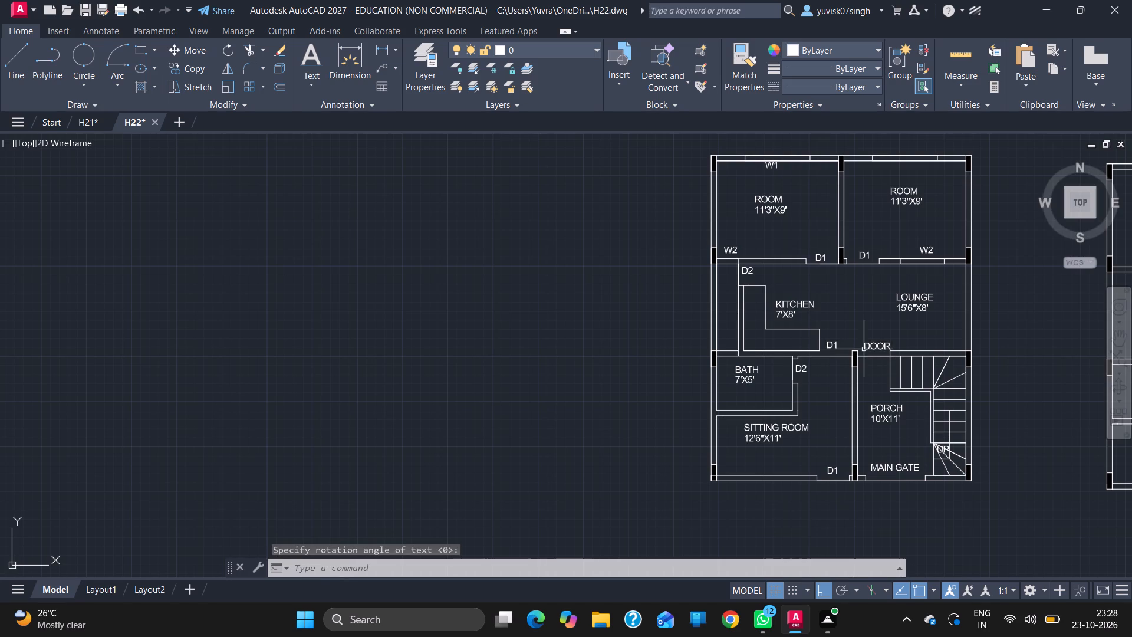
Draw a short vertical line across the wall thickness at the kitchen counter's lower-right corner to close the wall end.
{"action": "left_click", "coordinate": [5, 68]}
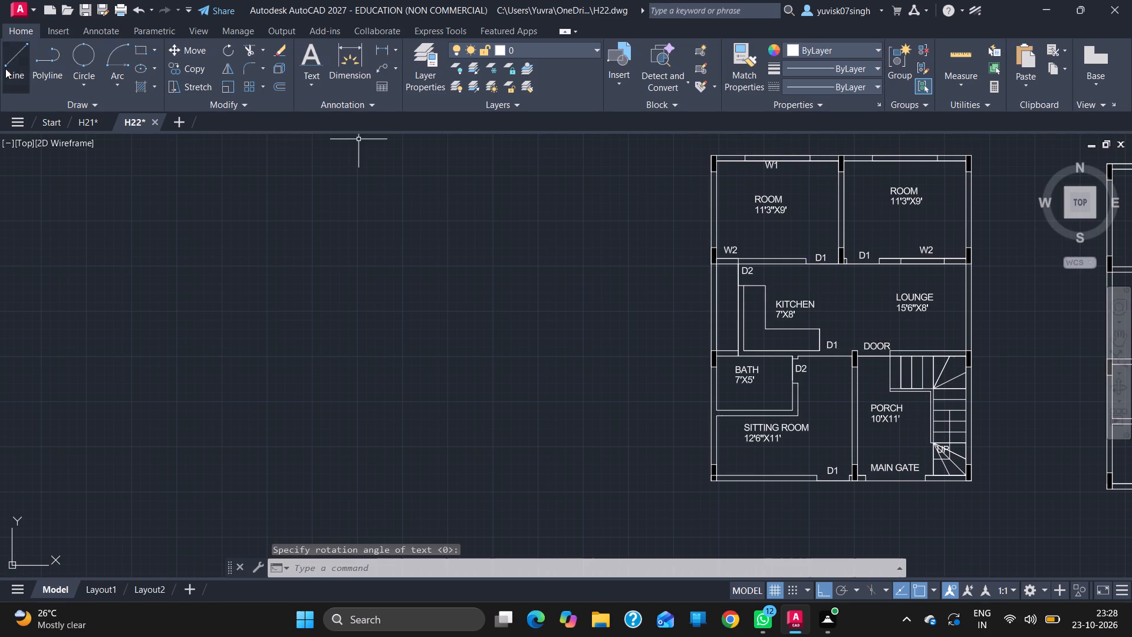
{"action": "left_click", "coordinate": [819, 350]}
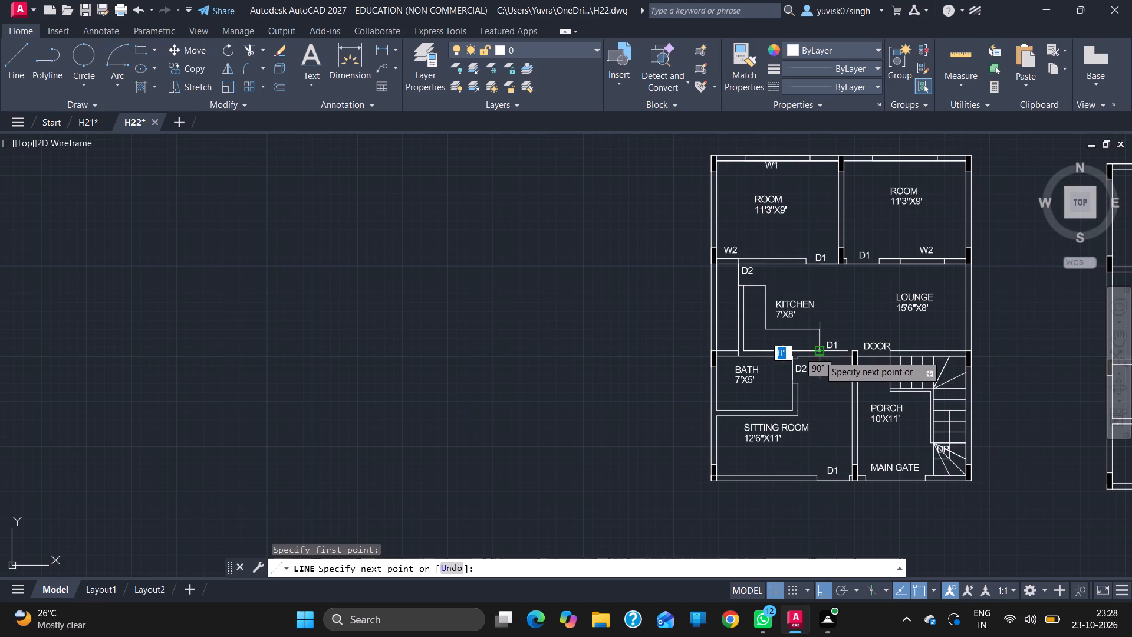
{"action": "left_click", "coordinate": [820, 357]}
{"action": "key", "text": "Escape"}
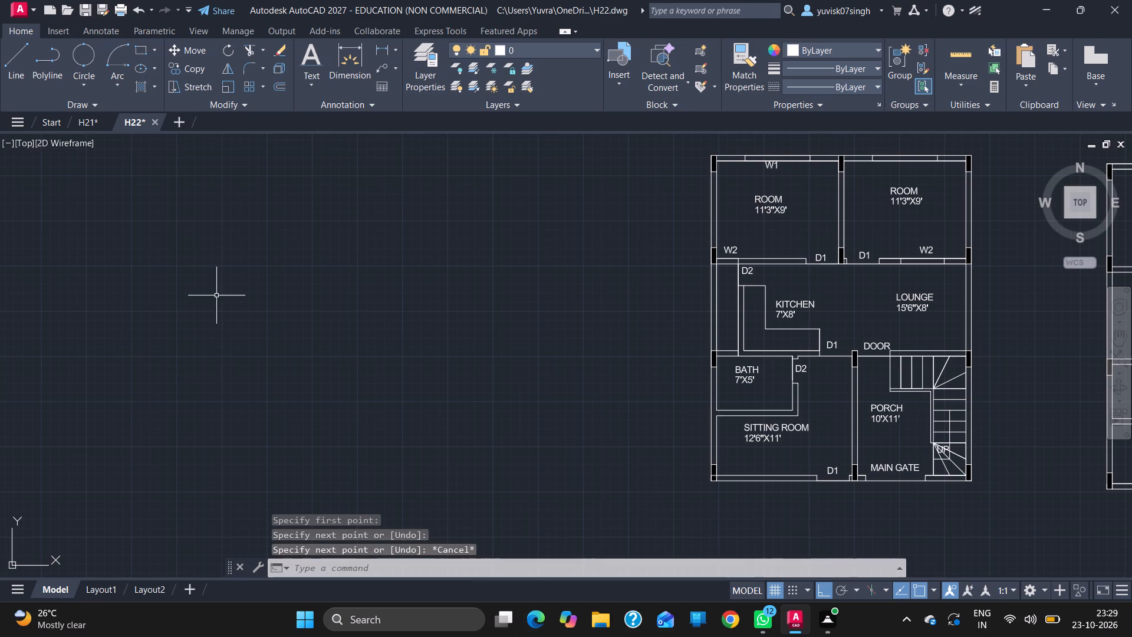
Draw a 6' wide window centred in the sitting room's bottom wall, with its left jamb 3' from the wall's midpoint.
{"action": "left_click", "coordinate": [8, 52]}
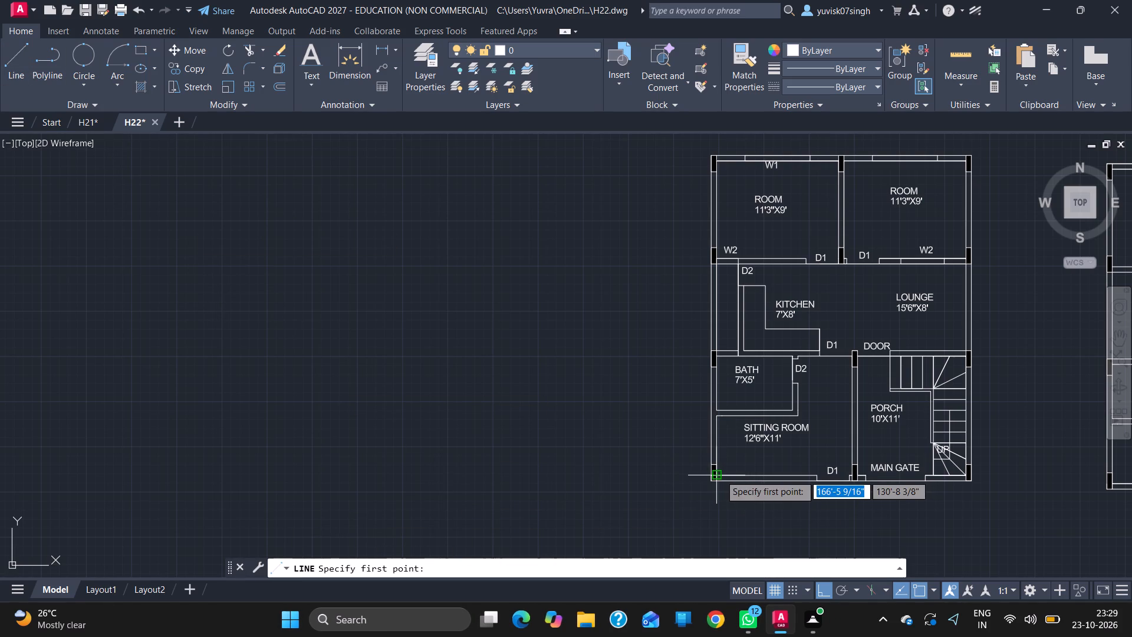
{"action": "left_click_drag", "start_coordinate": [719, 475], "coordinate": [814, 478]}
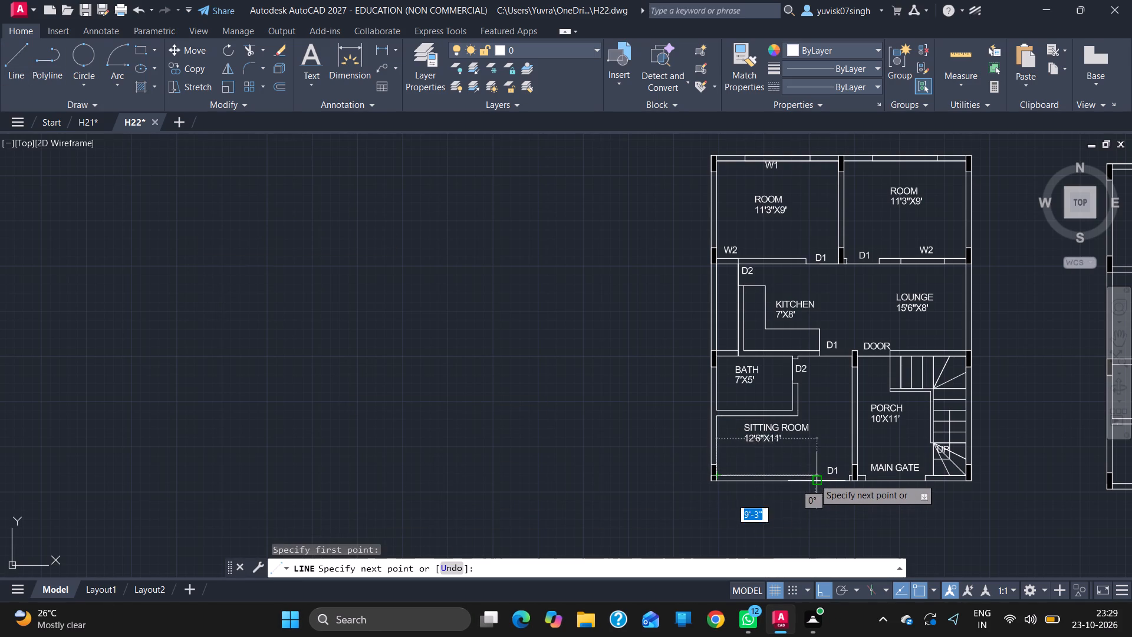
{"action": "left_click_drag", "start_coordinate": [814, 478], "coordinate": [814, 474]}
{"action": "left_click_drag", "start_coordinate": [814, 474], "coordinate": [771, 475]}
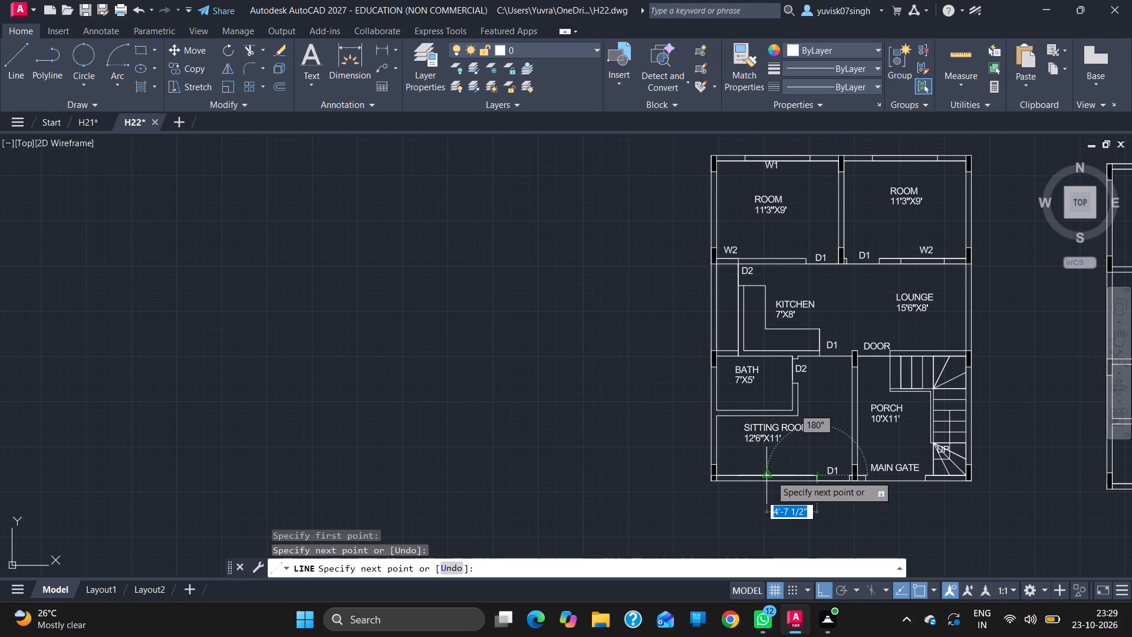
{"action": "left_click_drag", "start_coordinate": [771, 475], "coordinate": [767, 473]}
{"action": "left_click", "coordinate": [767, 473]}
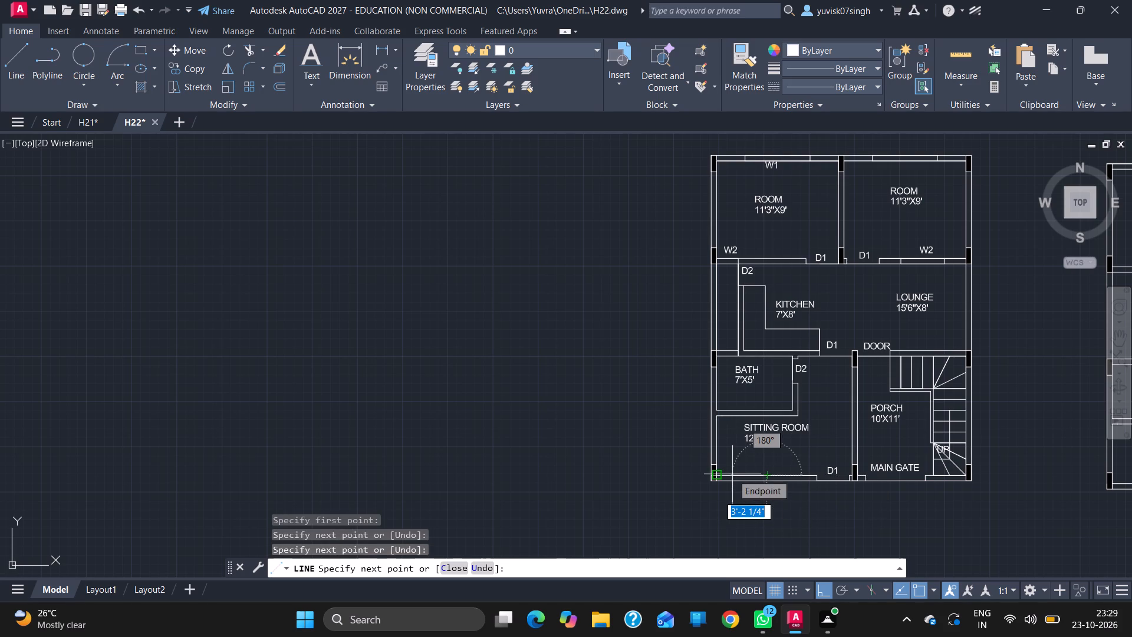
{"action": "type", "text": "3'"}
{"action": "key", "text": "Return"}
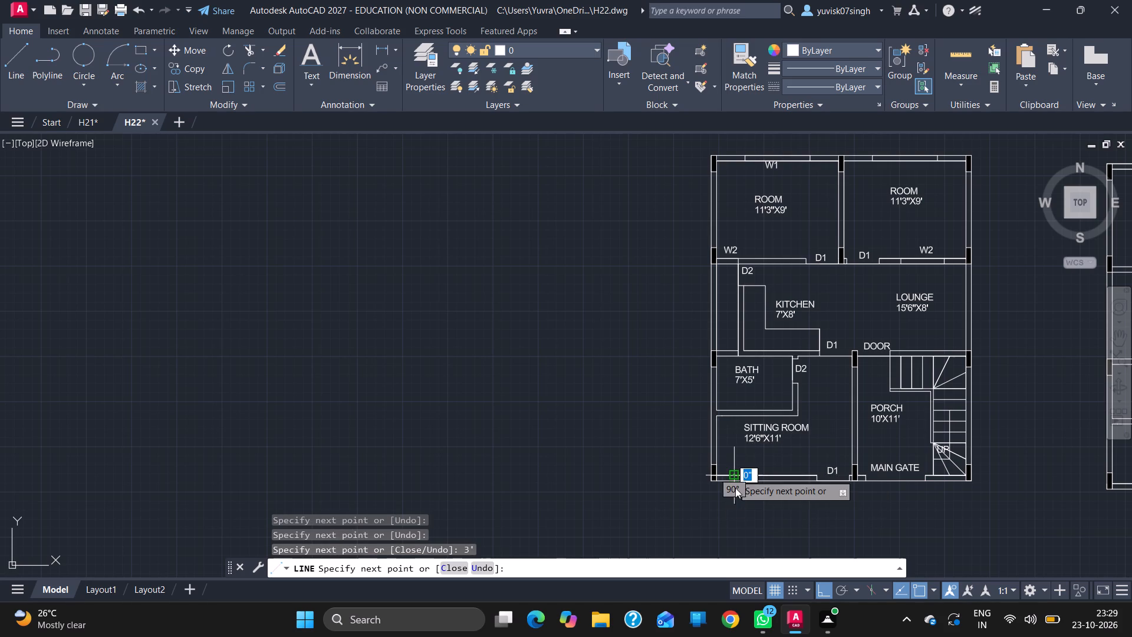
{"action": "left_click_drag", "start_coordinate": [736, 479], "coordinate": [822, 486]}
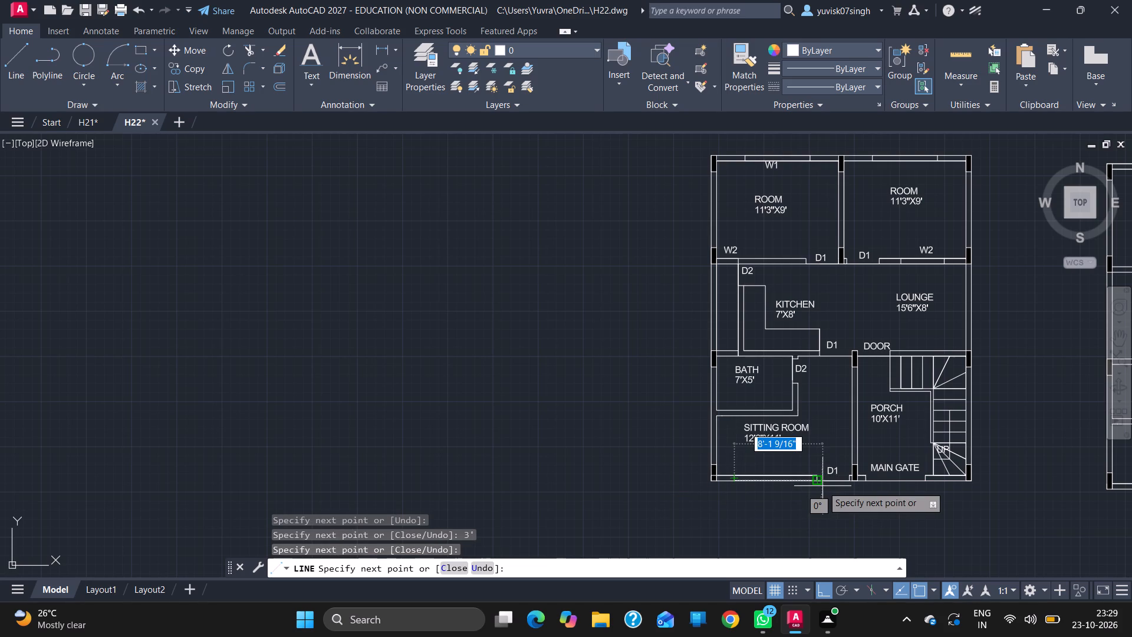
{"action": "type", "text": "6'"}
{"action": "key", "text": "Return"}
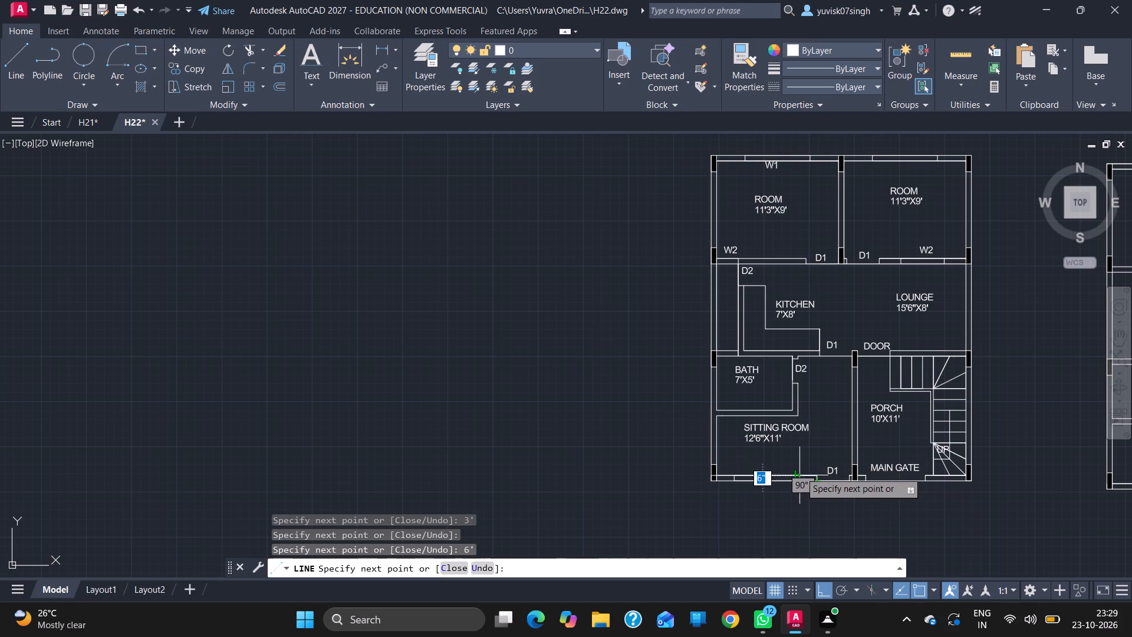
{"action": "left_click", "coordinate": [800, 472]}
{"action": "key", "text": "Escape"}
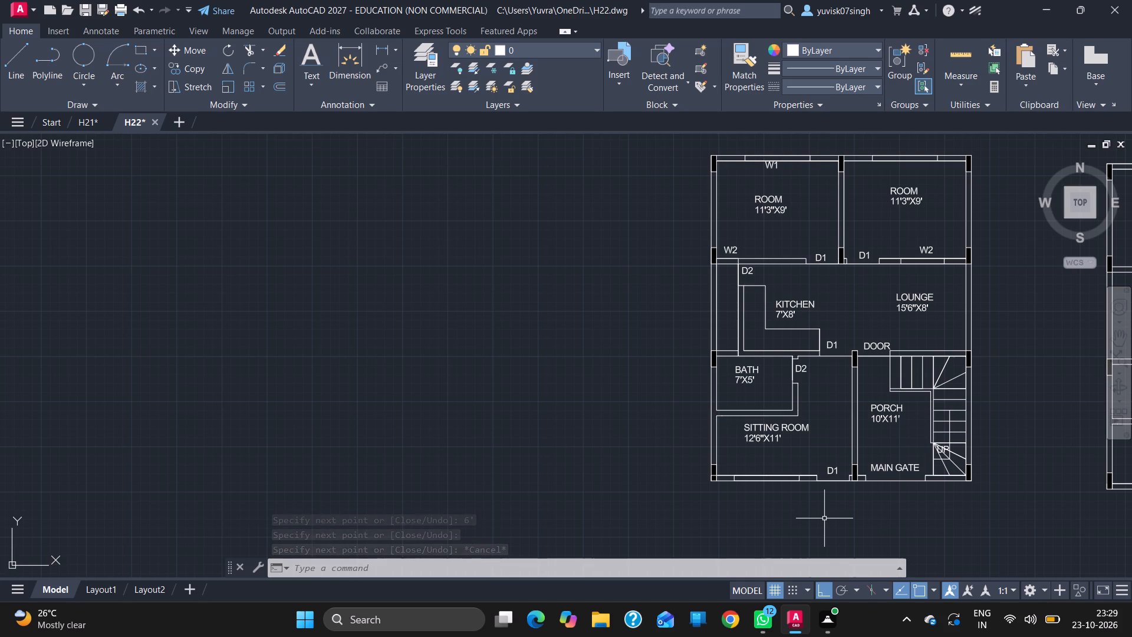
Hatch the windows in the two upper rooms, the sitting room and the bath's top wall with solid grey 147,149,152.
{"action": "key", "text": "h"}
{"action": "key", "text": "Return"}
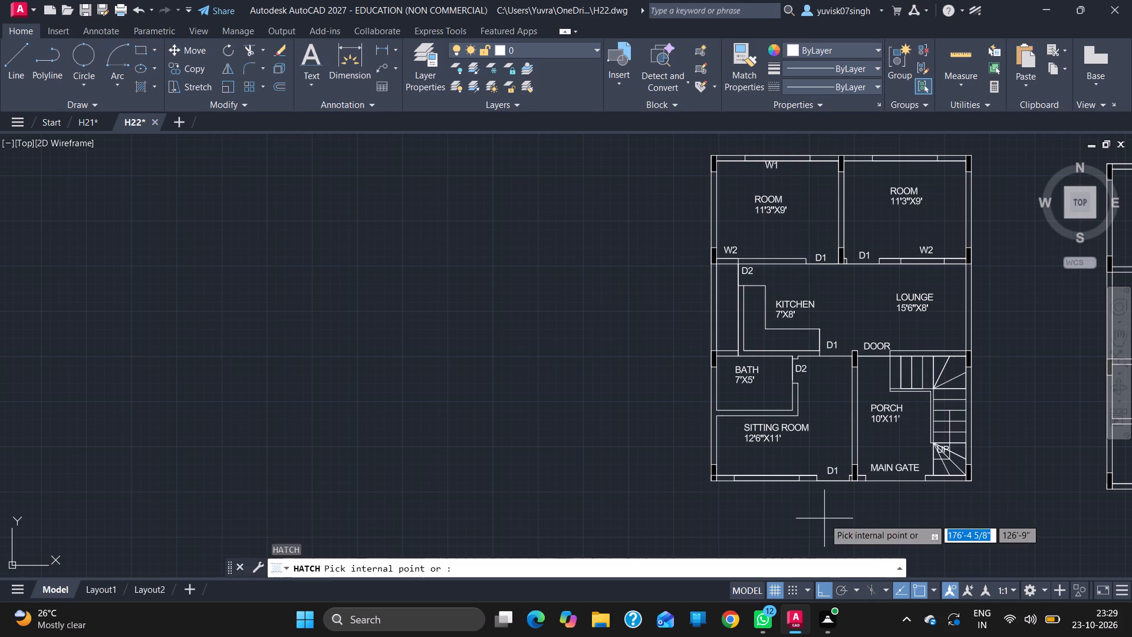
{"action": "left_click", "coordinate": [389, 73]}
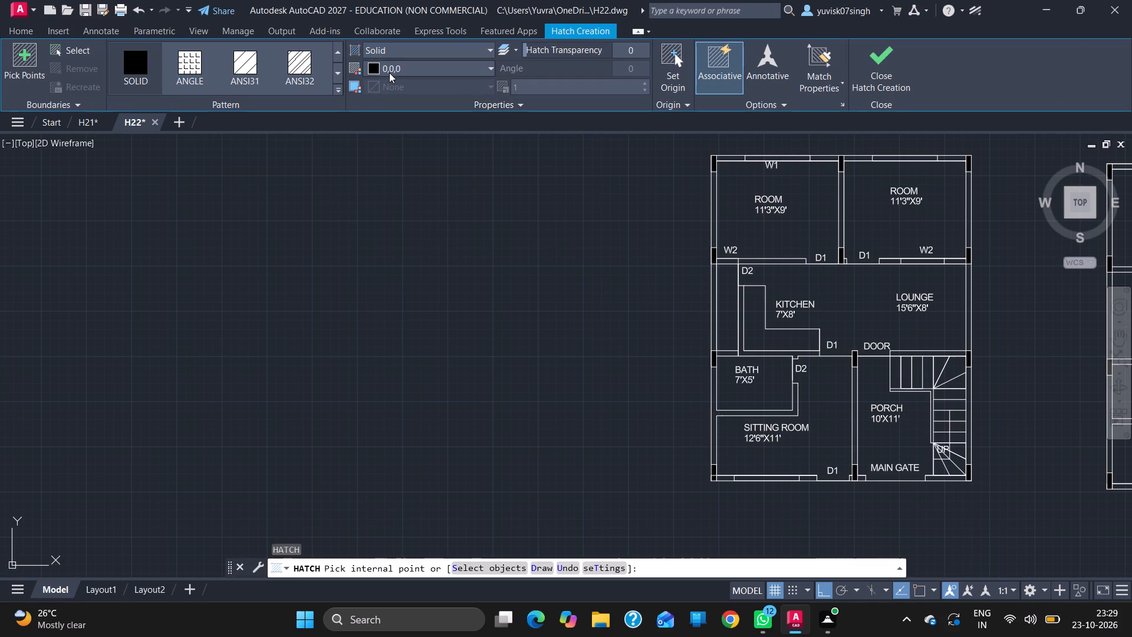
{"action": "left_click", "coordinate": [367, 165]}
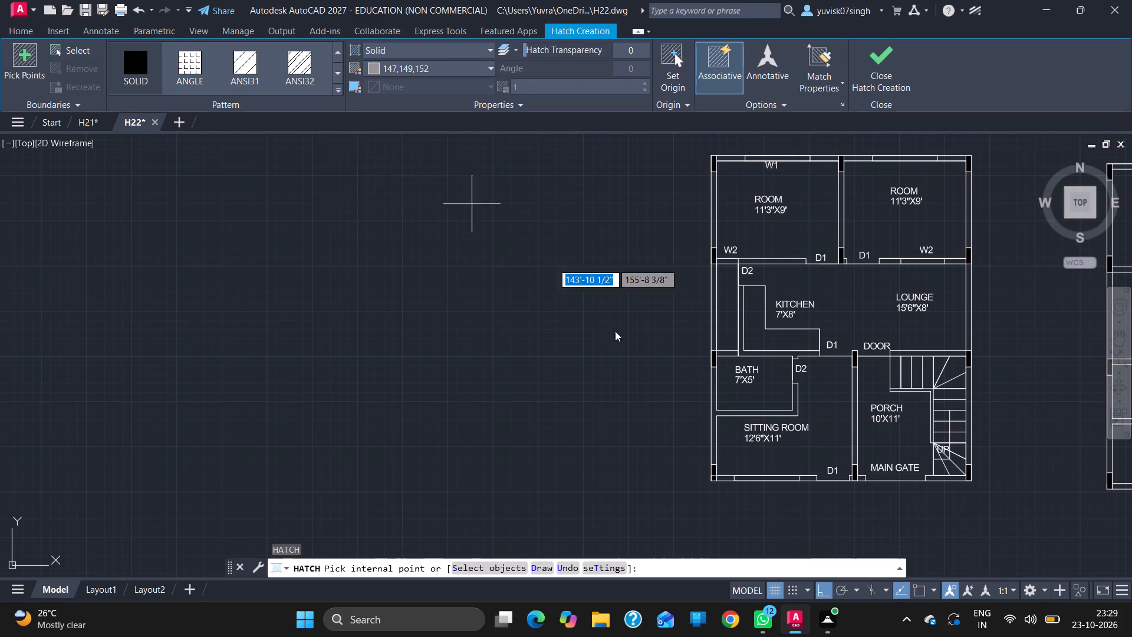
{"action": "left_click", "coordinate": [729, 263]}
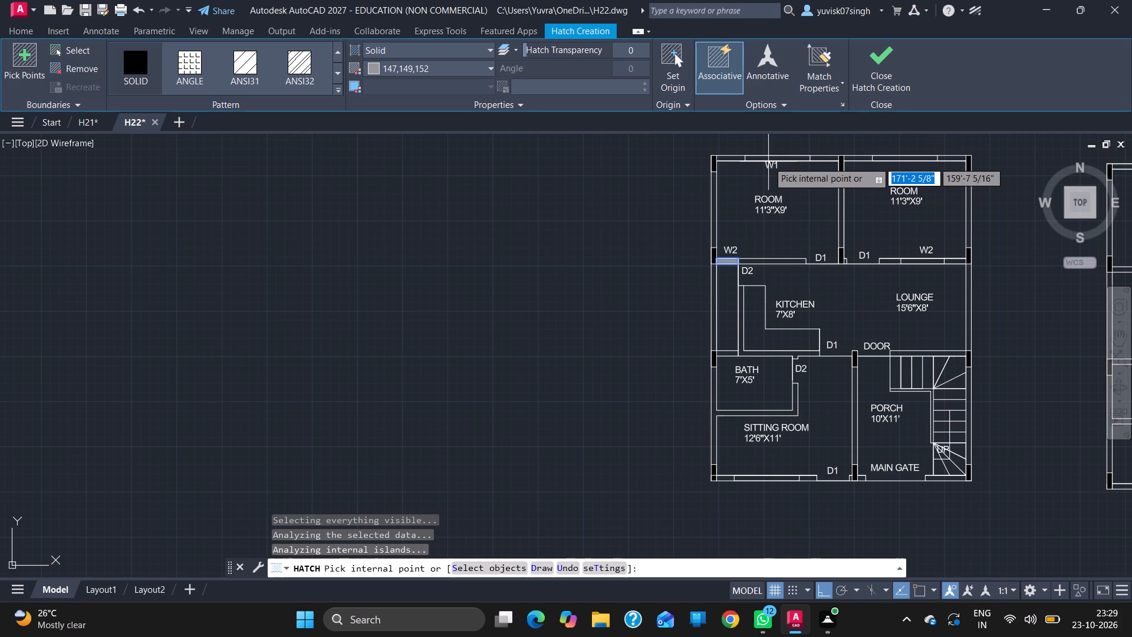
{"action": "left_click", "coordinate": [762, 159]}
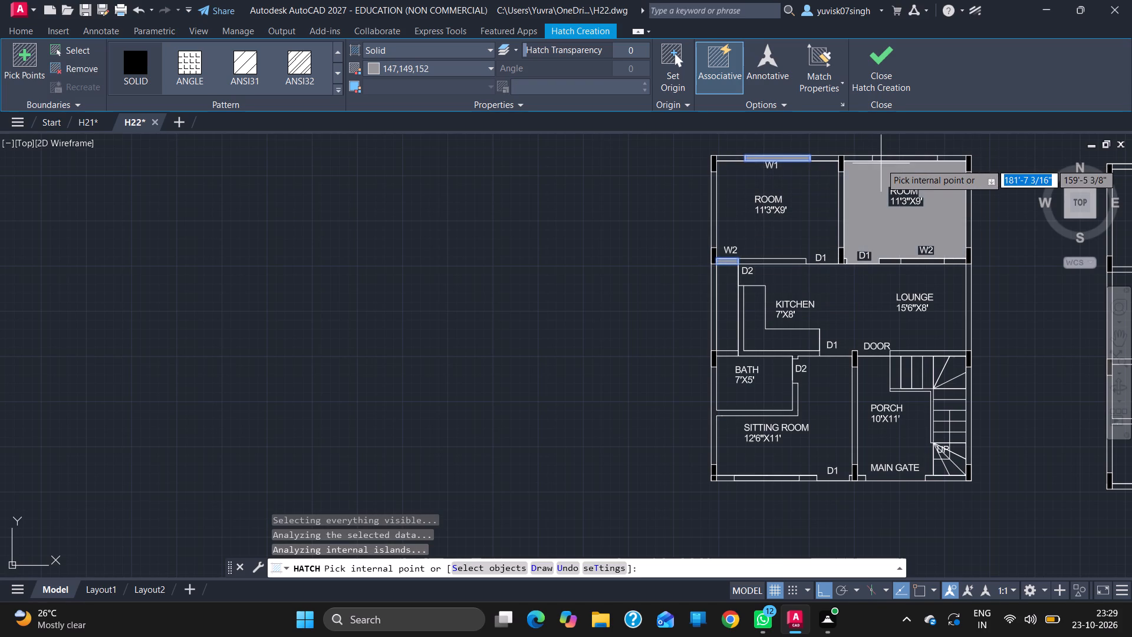
{"action": "left_click", "coordinate": [906, 155]}
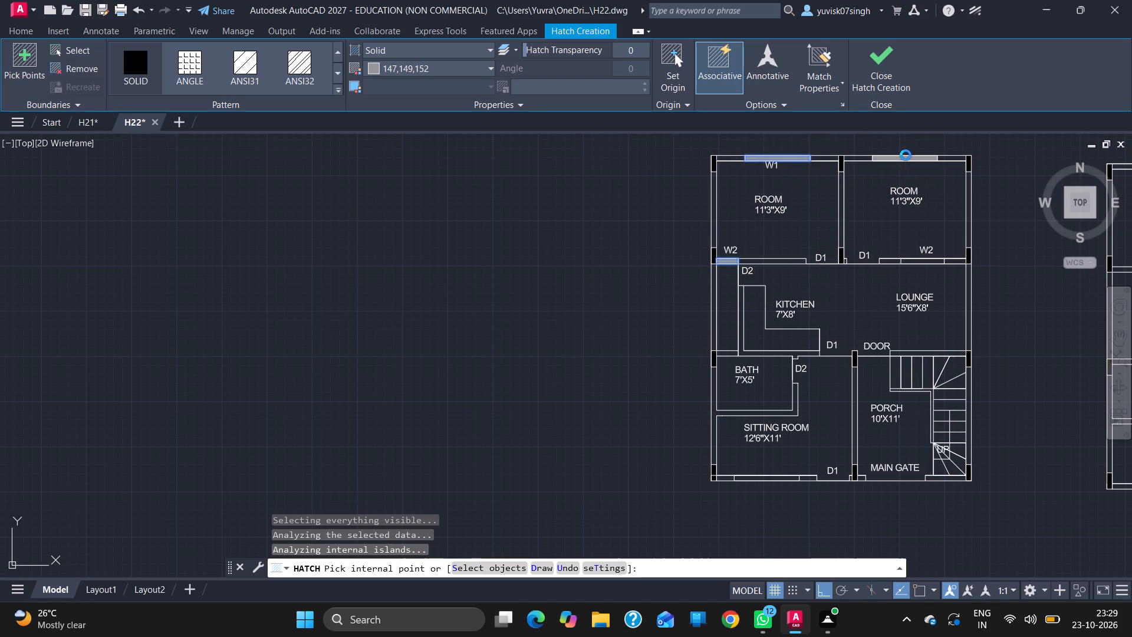
{"action": "left_click", "coordinate": [663, 316]}
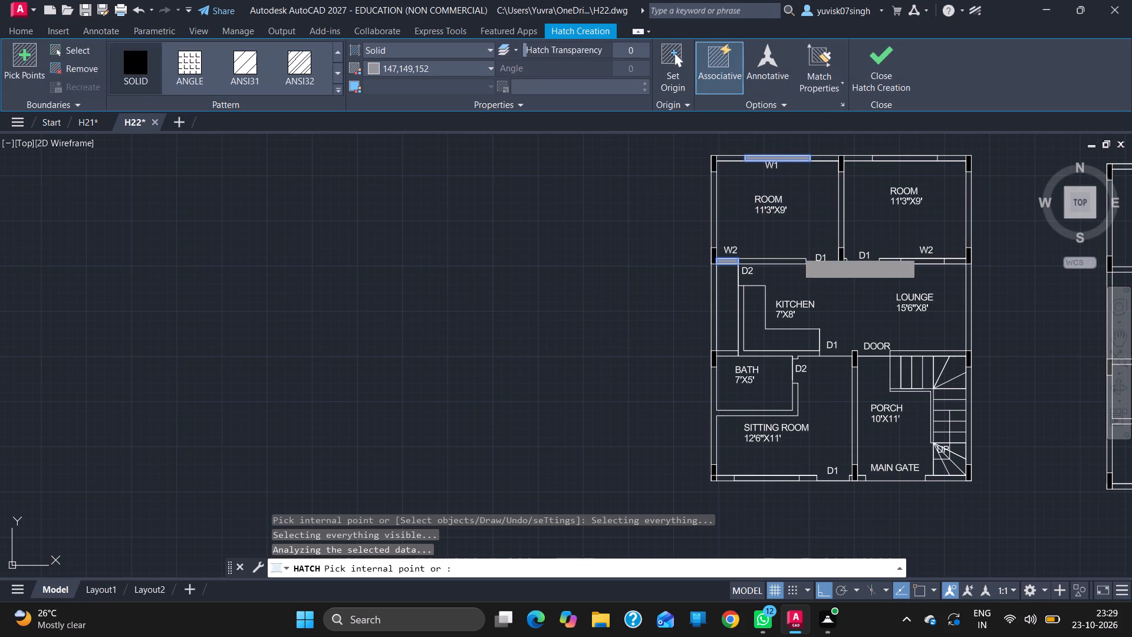
{"action": "left_click", "coordinate": [878, 159]}
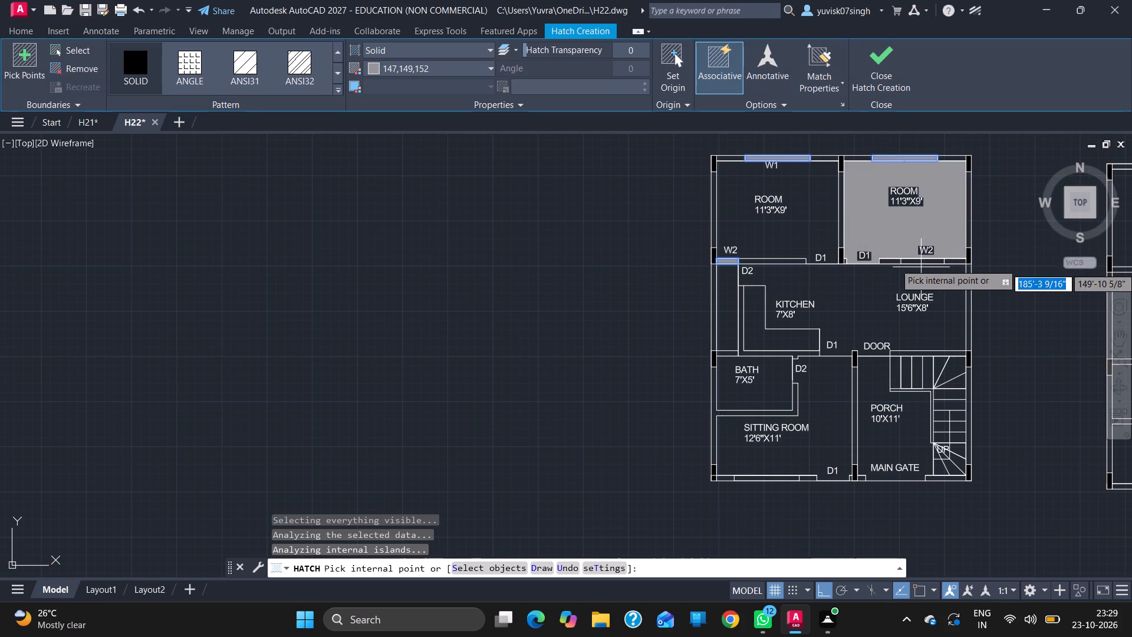
{"action": "left_click", "coordinate": [926, 261]}
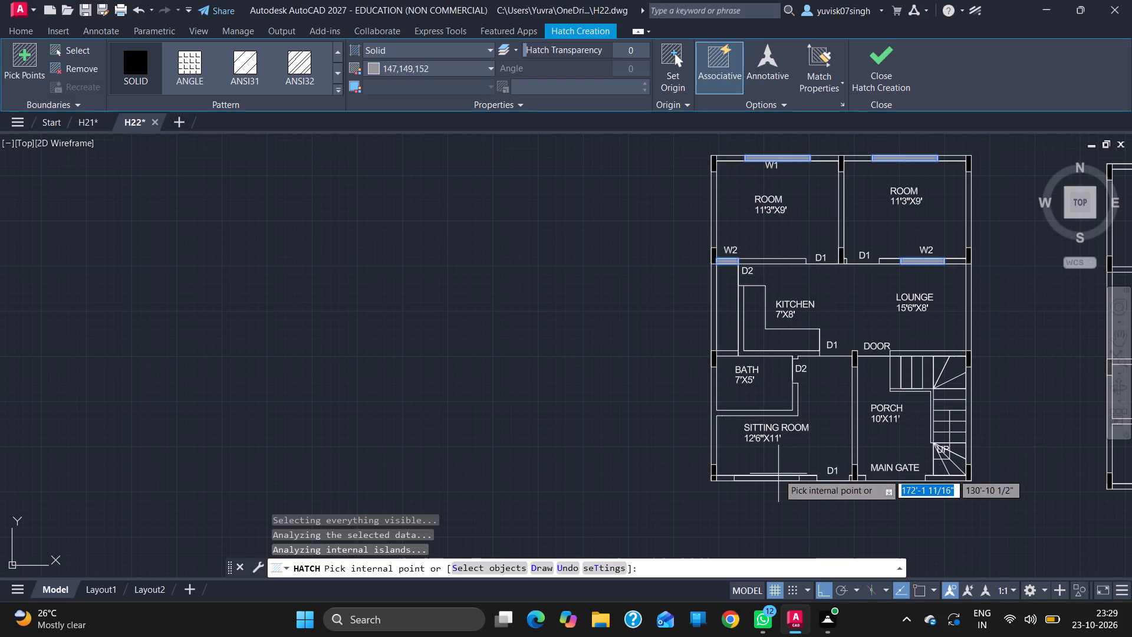
{"action": "left_click", "coordinate": [762, 478]}
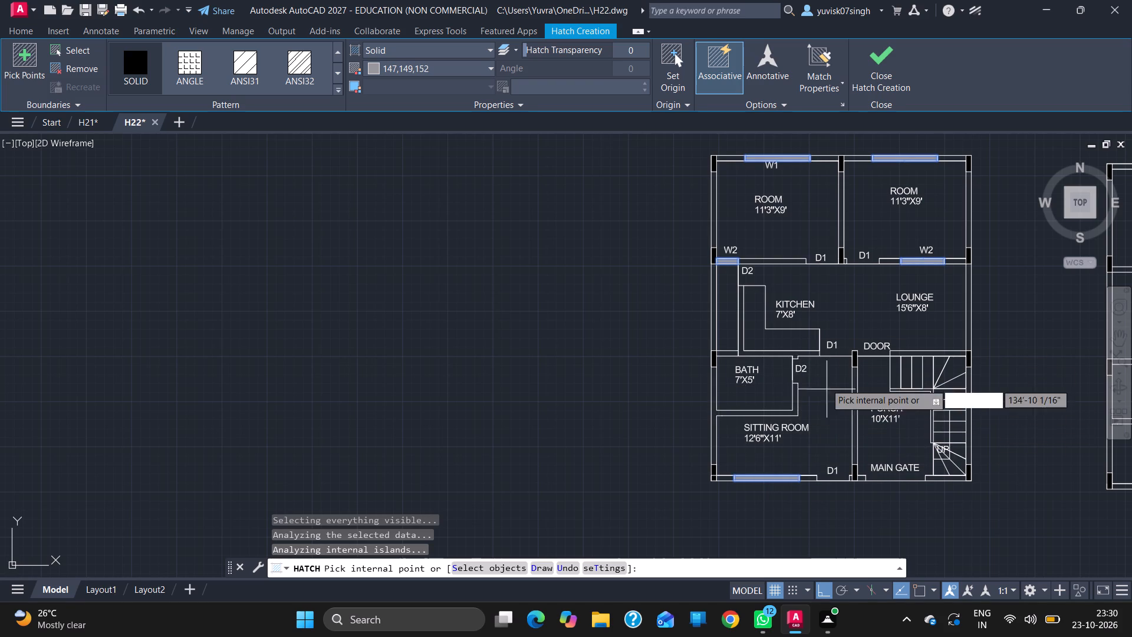
{"action": "left_click", "coordinate": [729, 353]}
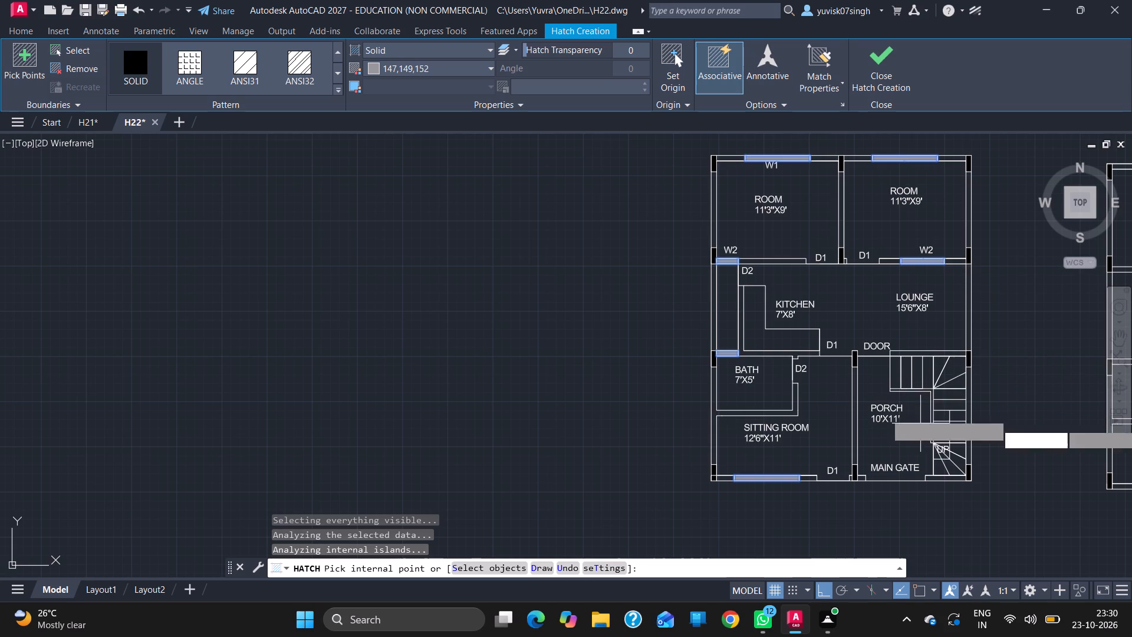
{"action": "key", "text": "Return"}
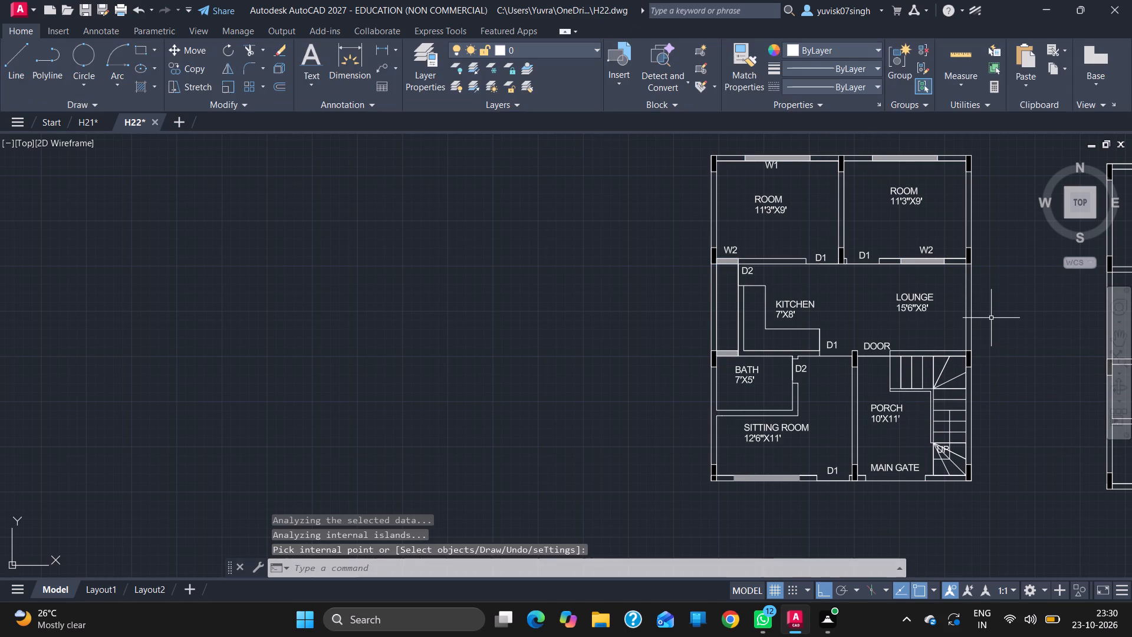
Add the single-line text OPEN 2' WIDE, 7" high and rotated 90°, starting at the bath's top-left wall corner.
{"action": "left_click", "coordinate": [324, 79]}
{"action": "left_click", "coordinate": [337, 135]}
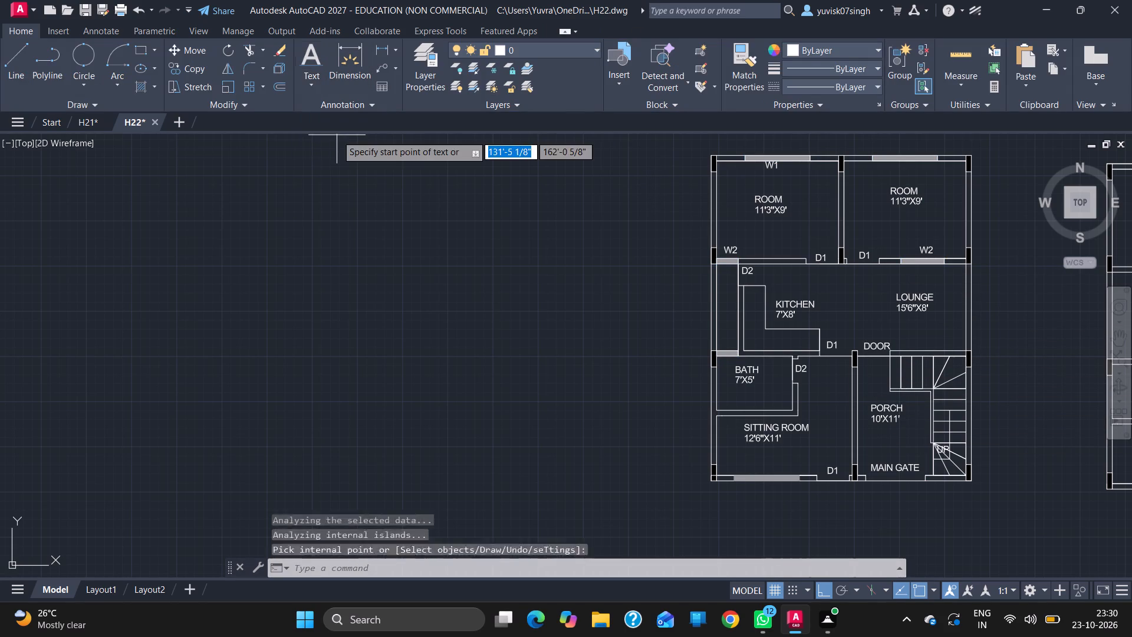
{"action": "left_click", "coordinate": [723, 339]}
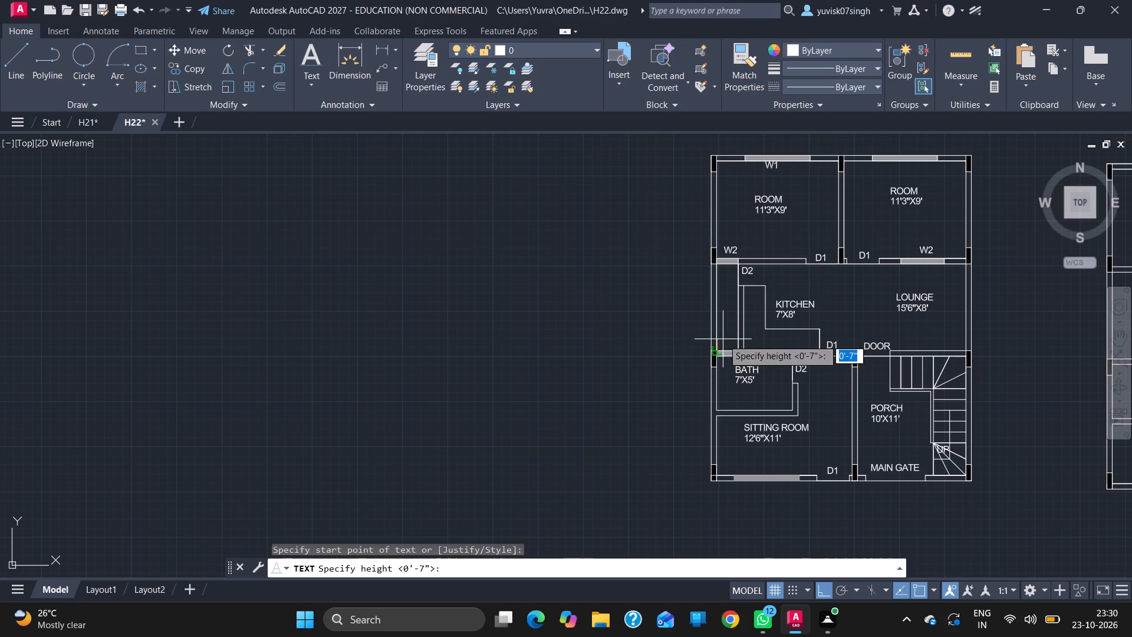
{"action": "key", "text": "Return"}
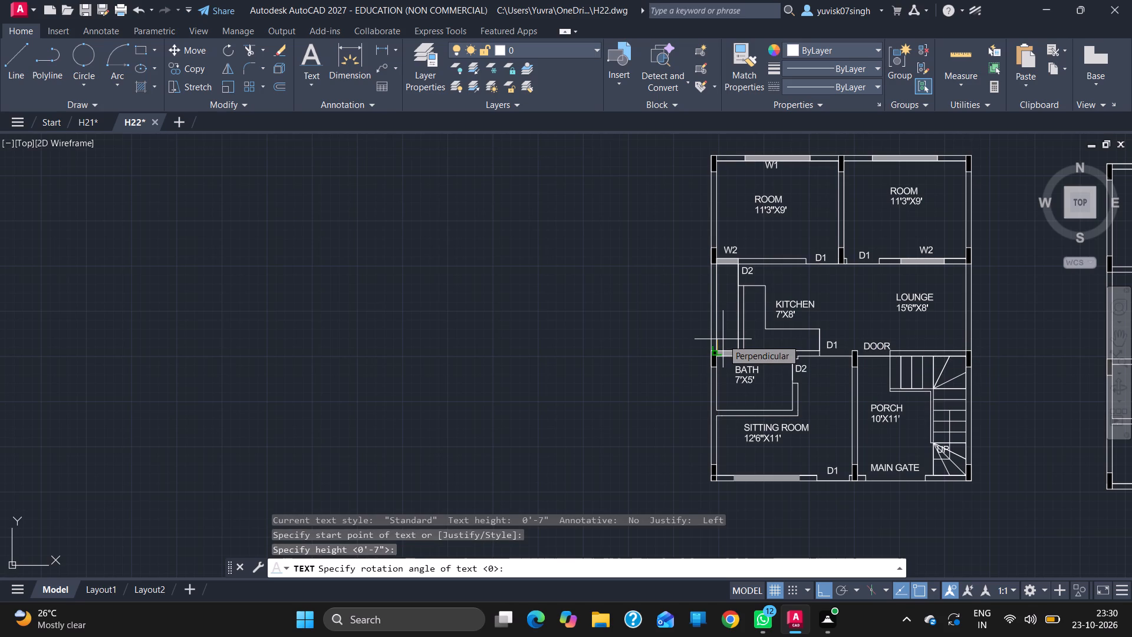
{"action": "type", "text": "90"}
{"action": "key", "text": "Return"}
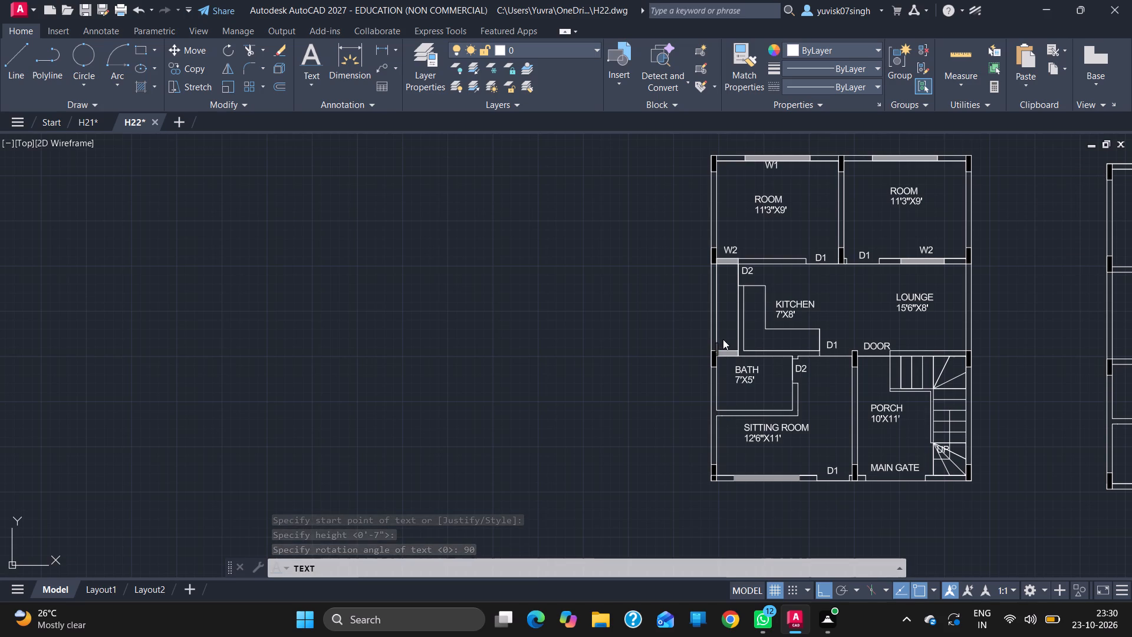
{"action": "type", "text": "OPEN 2;"}
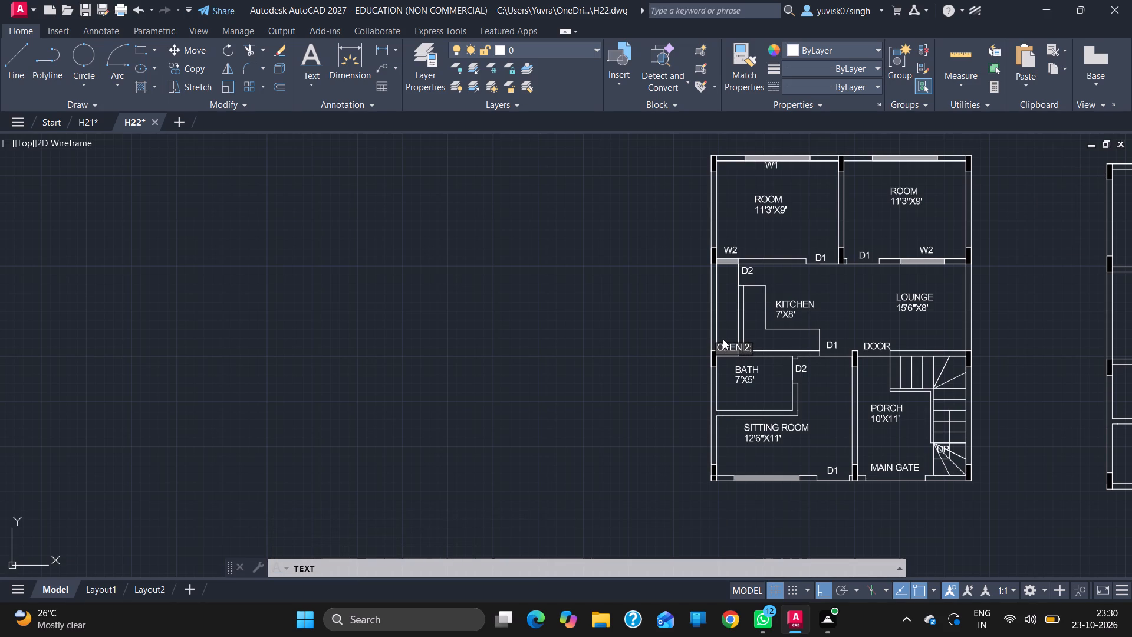
{"action": "key", "text": "BackSpace"}
{"action": "type", "text": "' WIDE"}
{"action": "key", "text": "Return"}
{"action": "key", "text": "Return"}
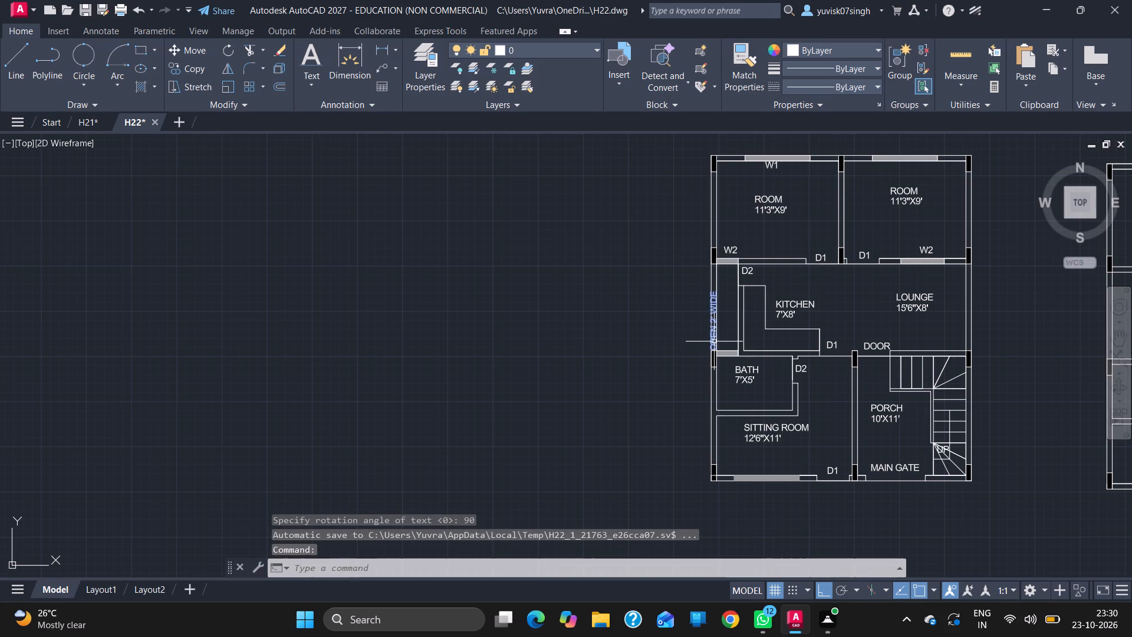
Turn ortho off and move the OPEN 2' WIDE label into the middle of the narrow strip beside the kitchen.
{"action": "left_click", "coordinate": [714, 342]}
{"action": "left_click_drag", "start_coordinate": [717, 350], "coordinate": [728, 337]}
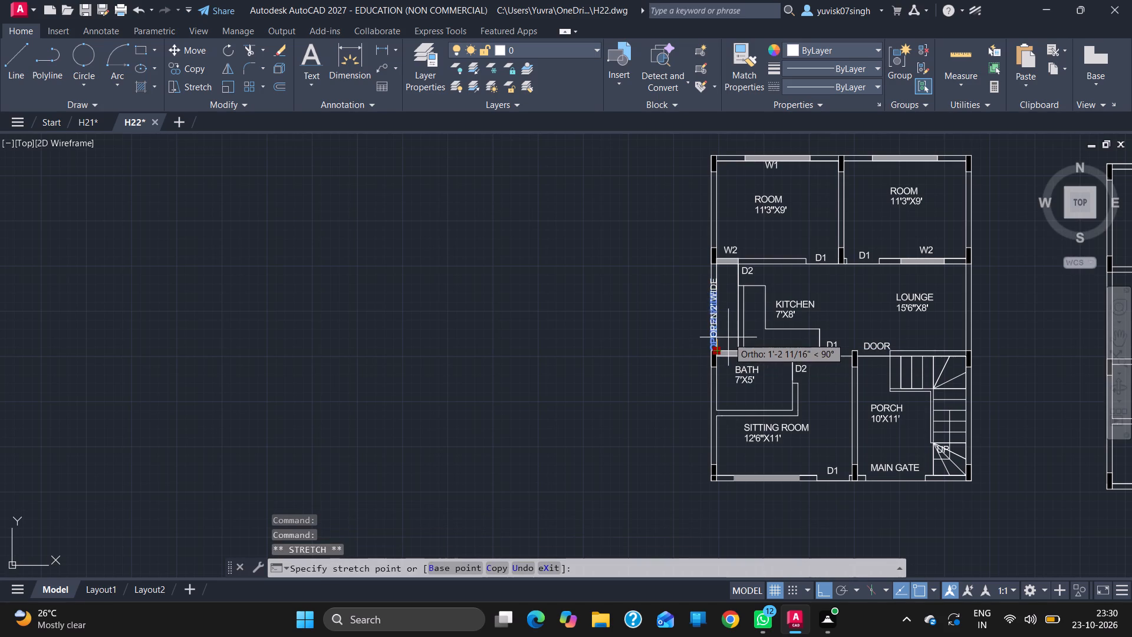
{"action": "left_click_drag", "start_coordinate": [728, 337], "coordinate": [736, 343]}
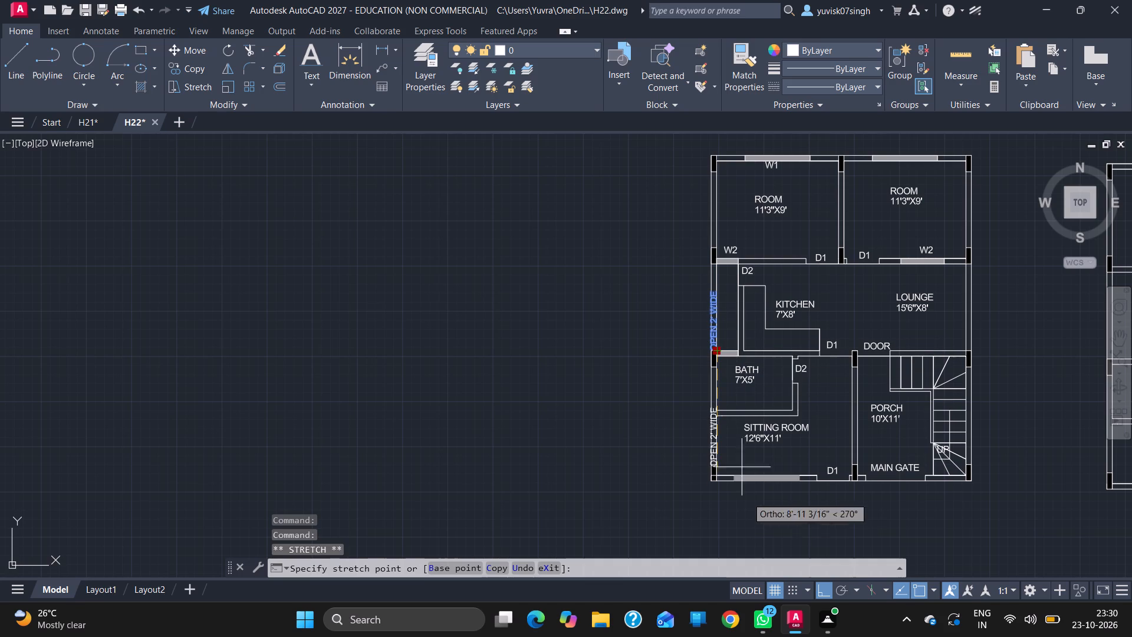
{"action": "left_click_drag", "start_coordinate": [824, 587], "coordinate": [736, 344]}
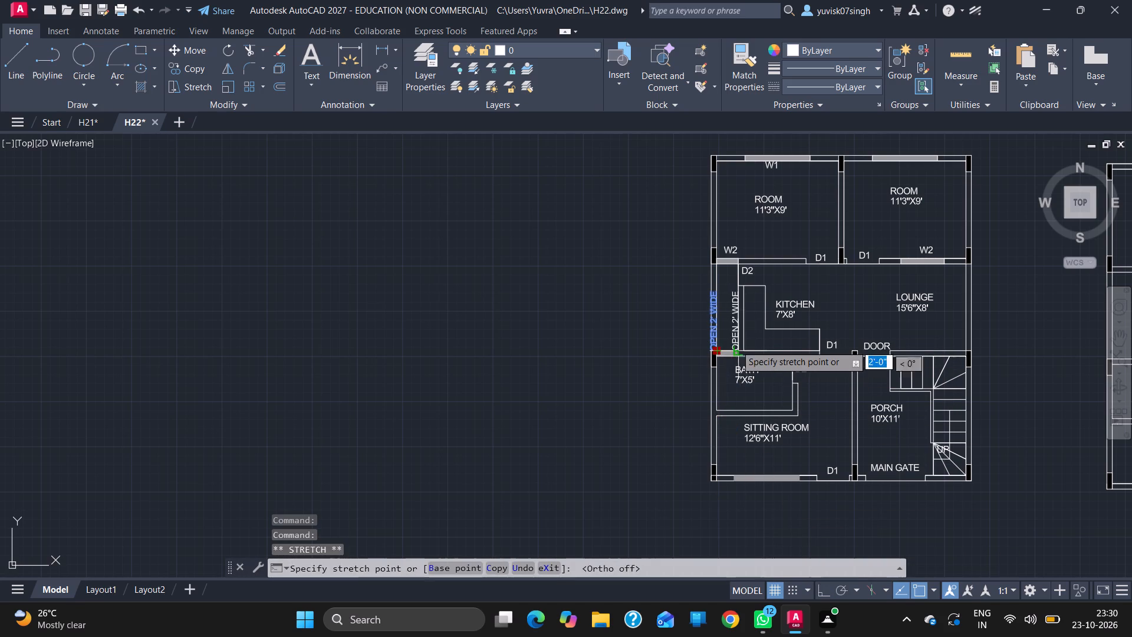
{"action": "left_click_drag", "start_coordinate": [736, 344], "coordinate": [729, 336]}
{"action": "left_click", "coordinate": [729, 336]}
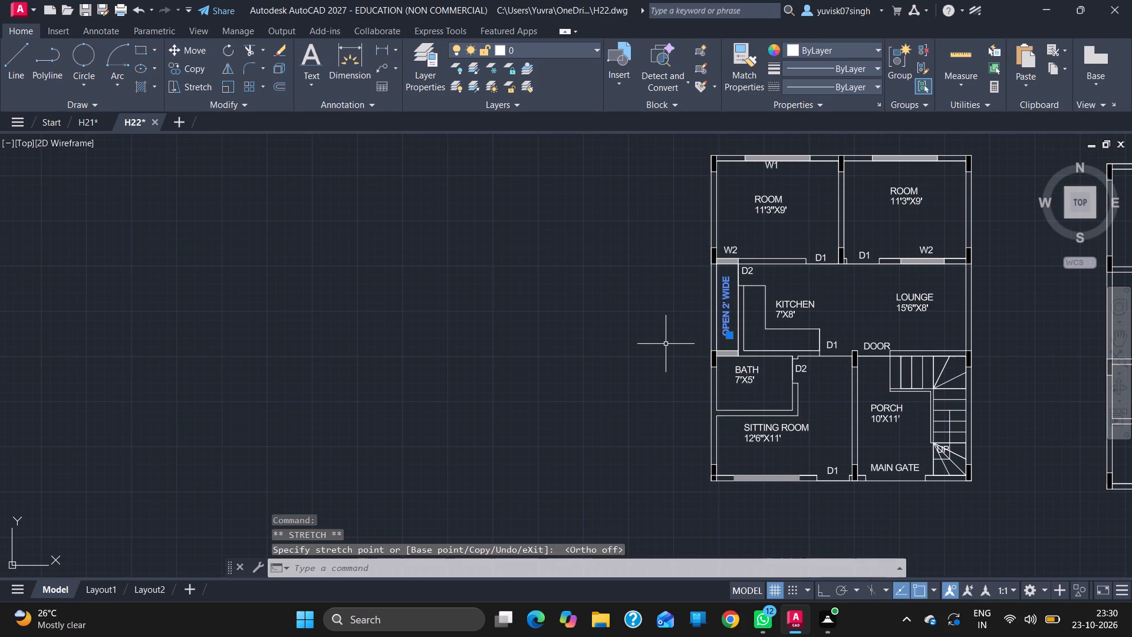
{"action": "key", "text": "Escape"}
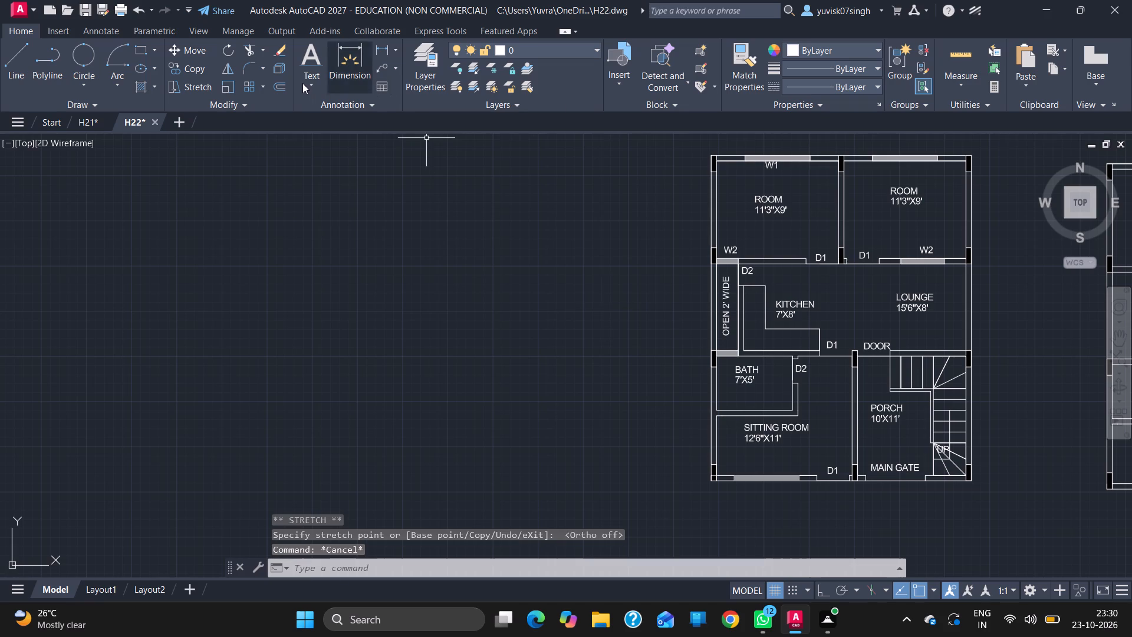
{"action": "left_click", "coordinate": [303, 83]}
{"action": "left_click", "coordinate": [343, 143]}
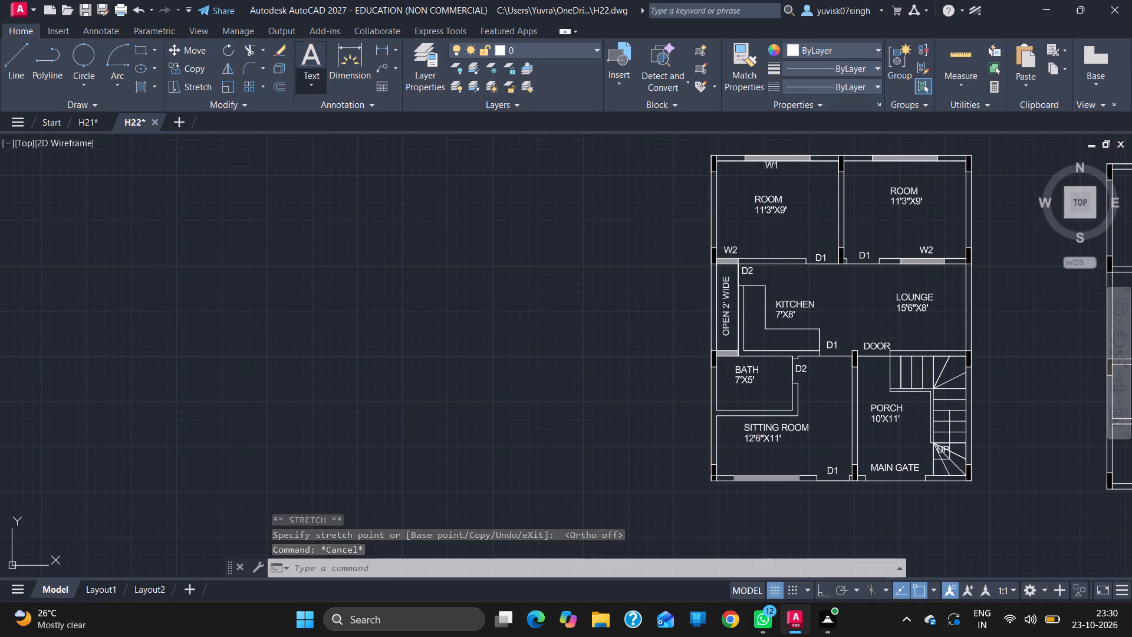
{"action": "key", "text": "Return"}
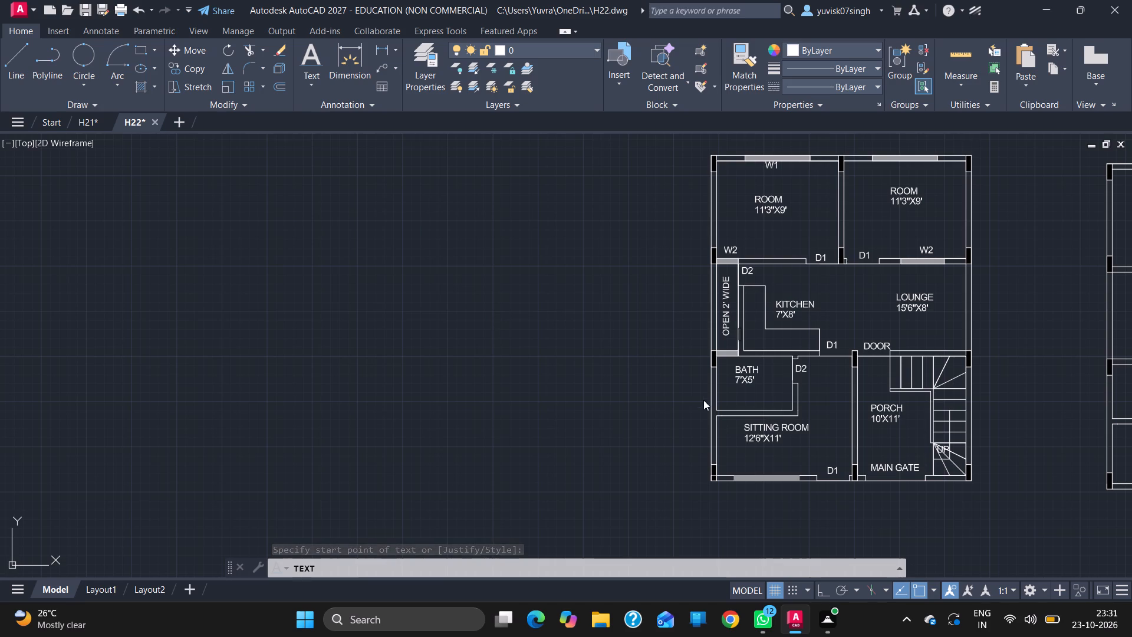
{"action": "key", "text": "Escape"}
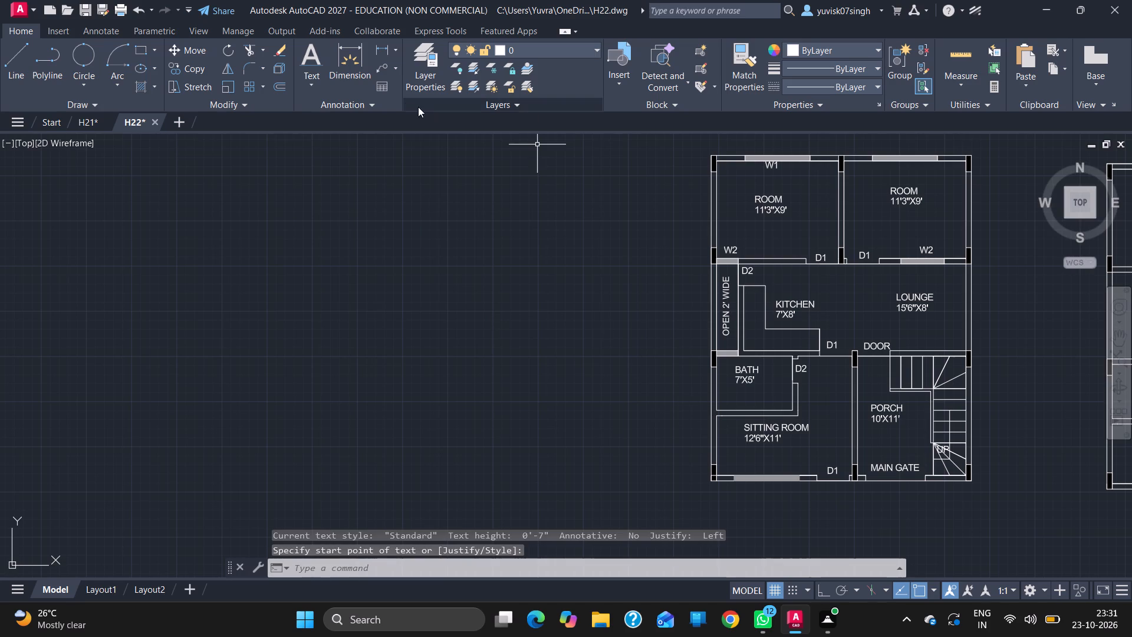
Tag the upper-right room's top window and the sitting room's bottom window W1, using 7" text at 0° rotation.
{"action": "left_click", "coordinate": [323, 86]}
{"action": "left_click", "coordinate": [349, 139]}
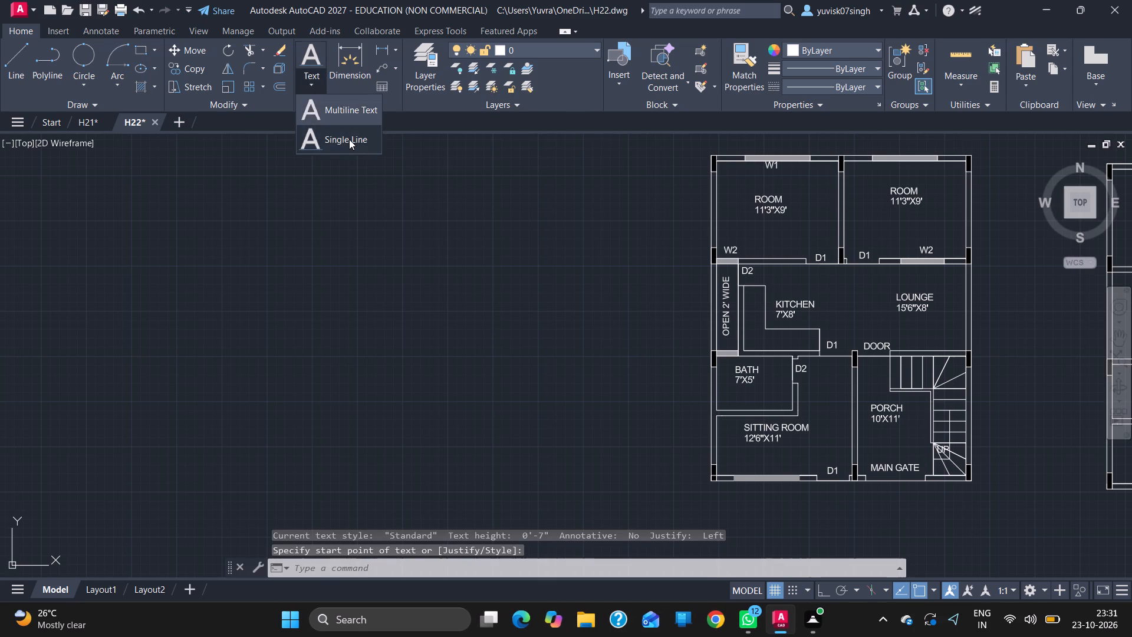
{"action": "left_click", "coordinate": [893, 173]}
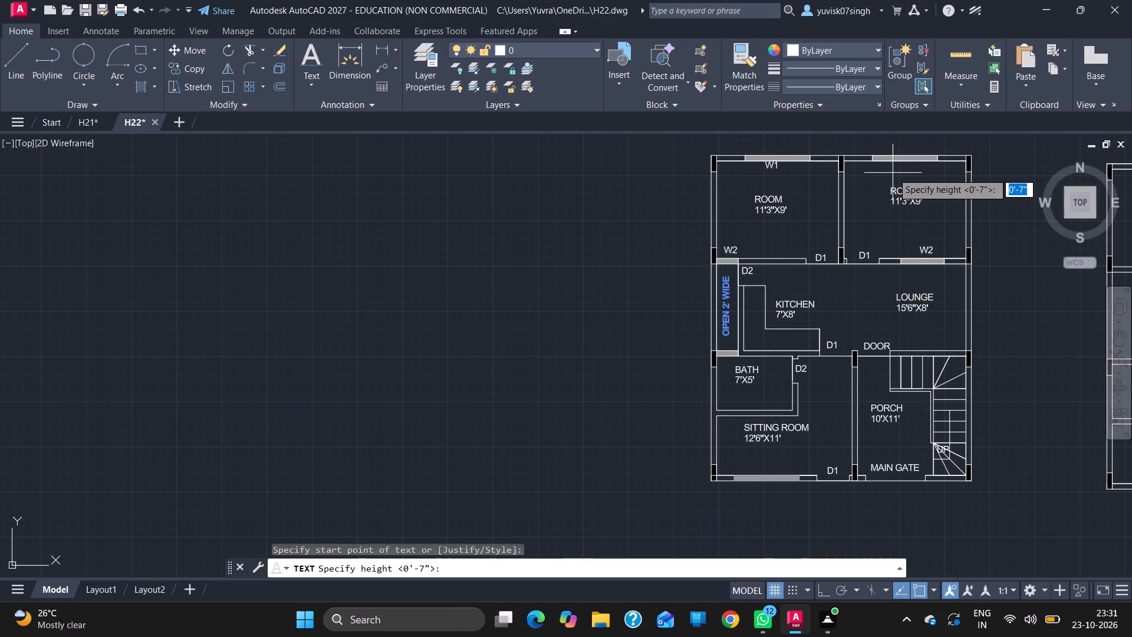
{"action": "key", "text": "Return"}
{"action": "key", "text": "0"}
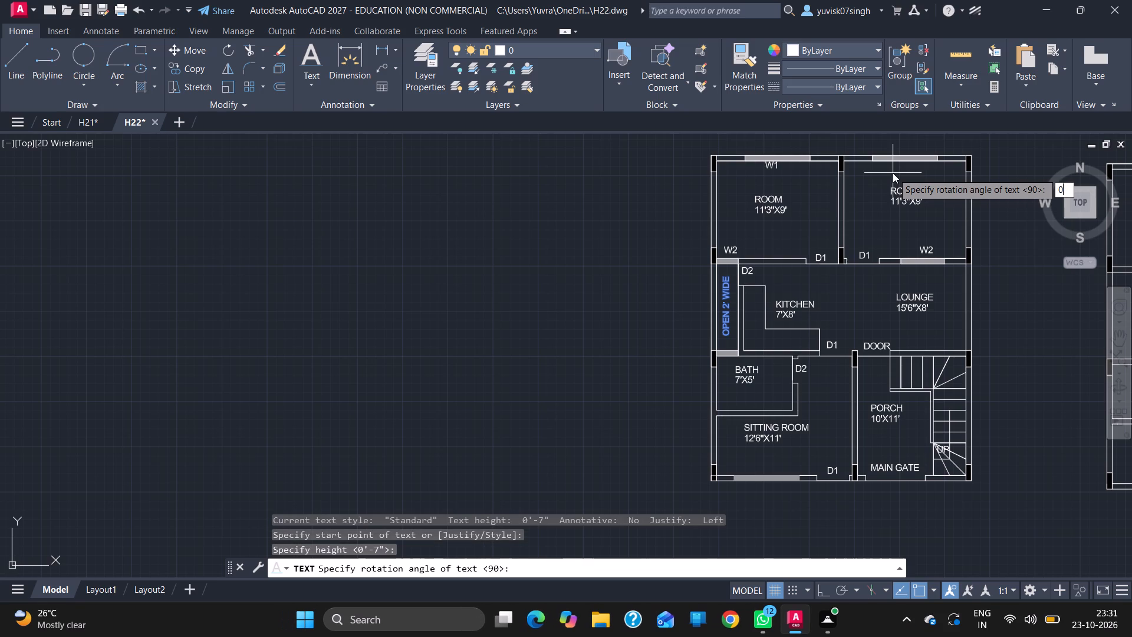
{"action": "key", "text": "Return"}
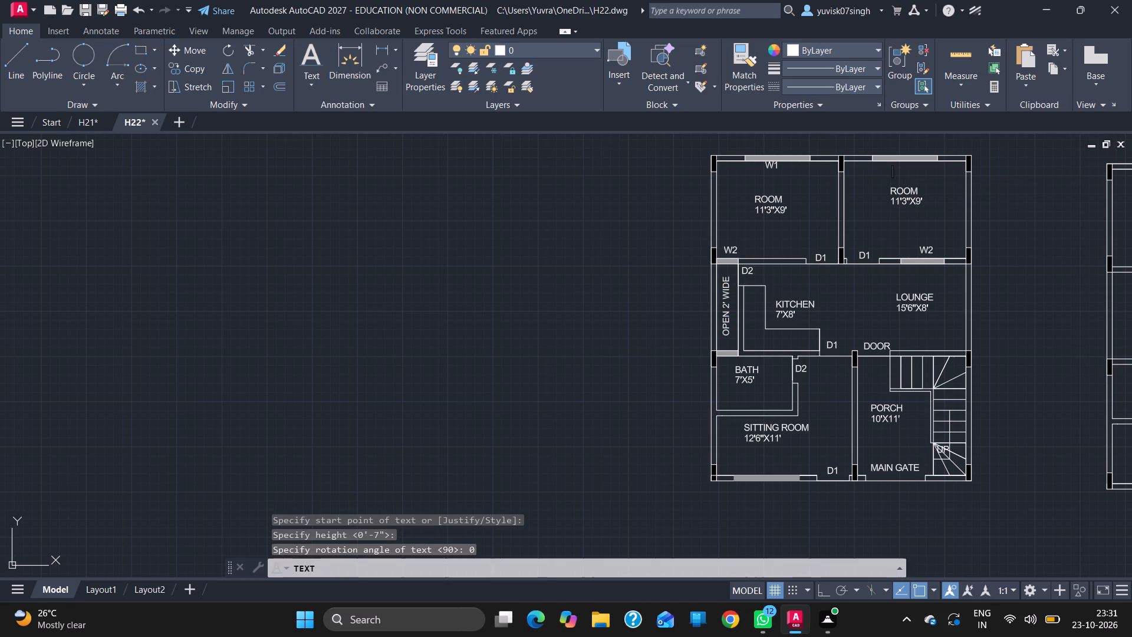
{"action": "type", "text": "W1"}
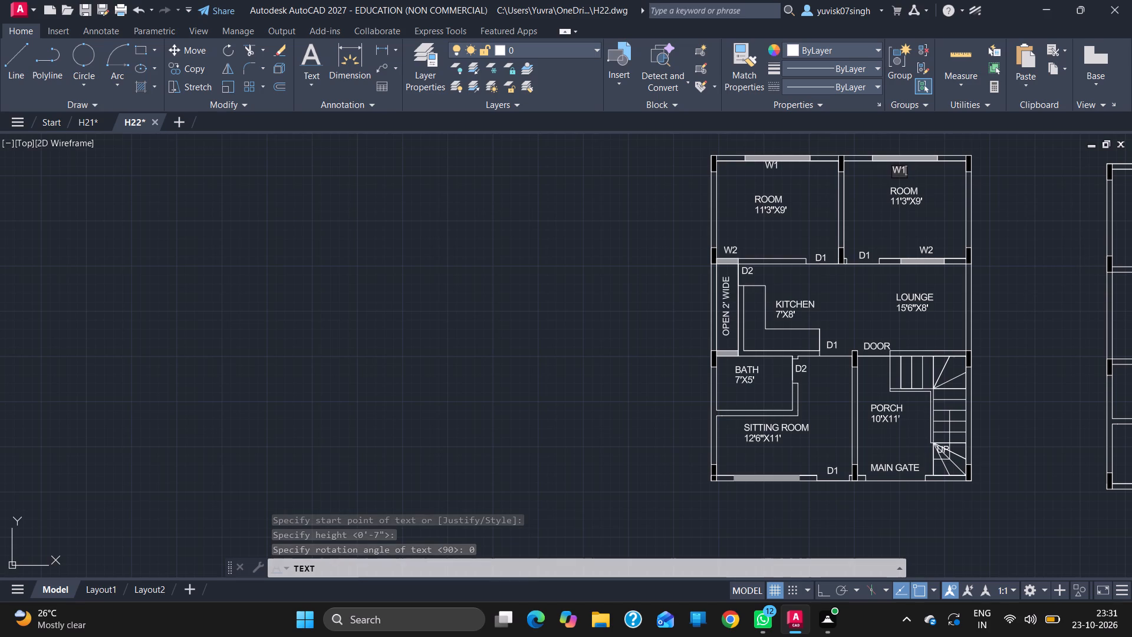
{"action": "left_click", "coordinate": [759, 468]}
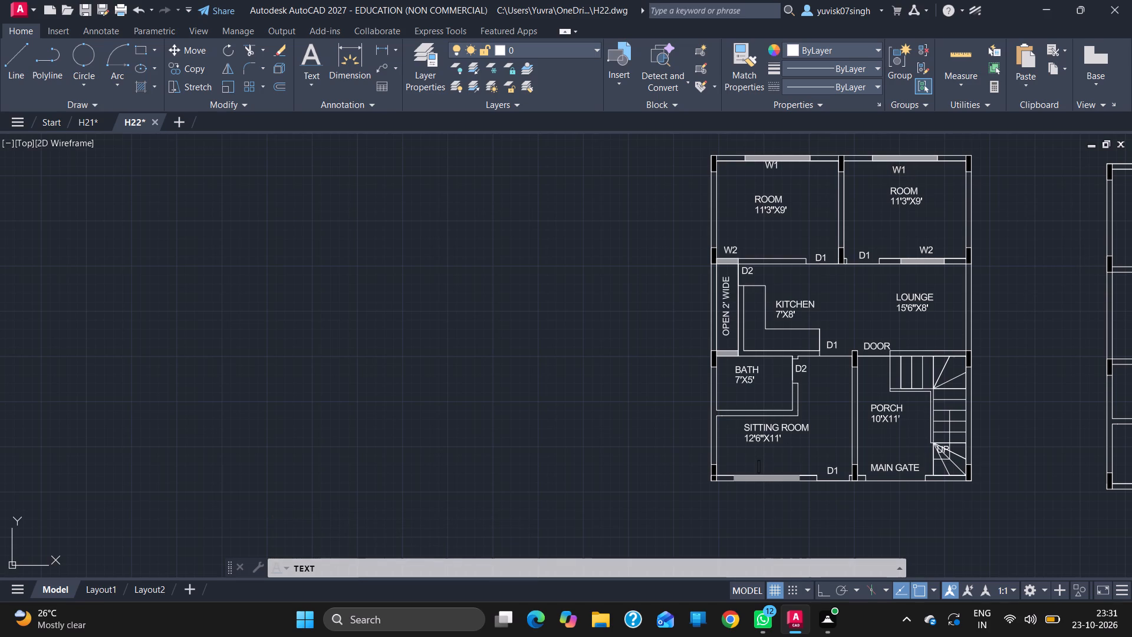
{"action": "type", "text": "W1"}
{"action": "key", "text": "Return"}
{"action": "key", "text": "Return"}
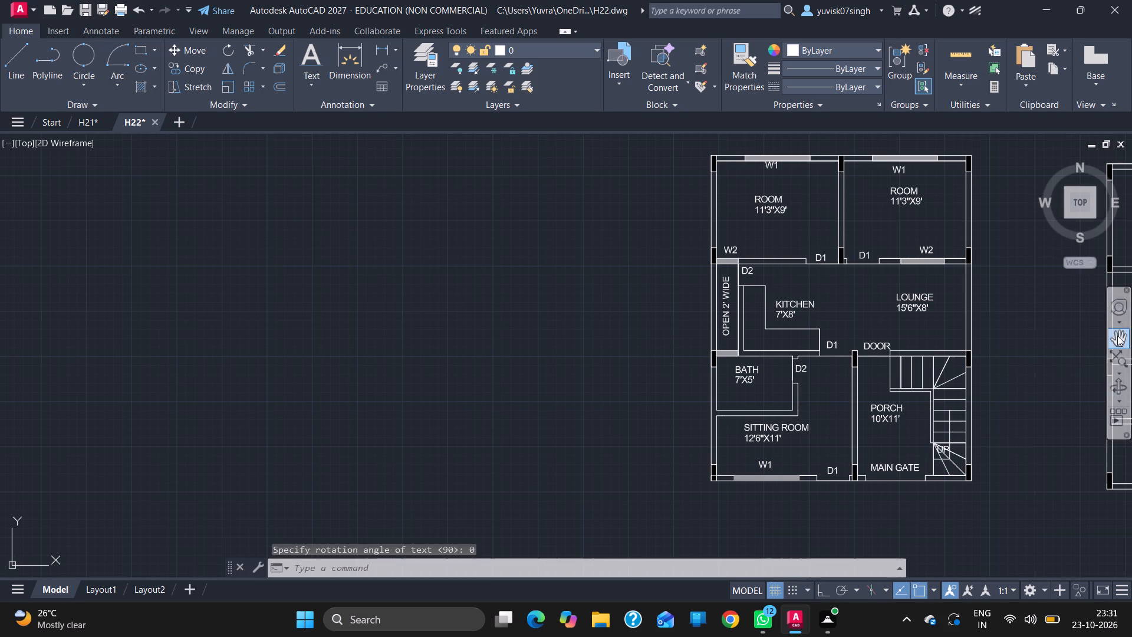
Hatch all six windows of the unlabelled floor plan beside the labelled one with solid grey 147,149,152.
{"action": "left_click", "coordinate": [1117, 336]}
{"action": "left_click_drag", "start_coordinate": [854, 324], "coordinate": [458, 361]}
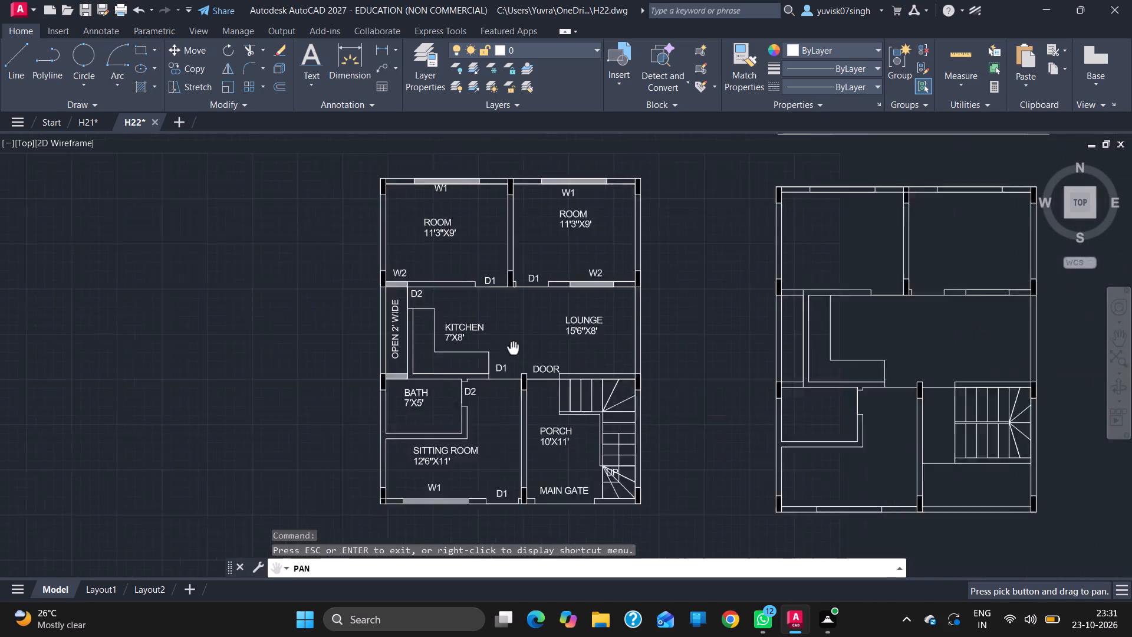
{"action": "left_click_drag", "start_coordinate": [458, 361], "coordinate": [326, 368]}
{"action": "key", "text": "Escape"}
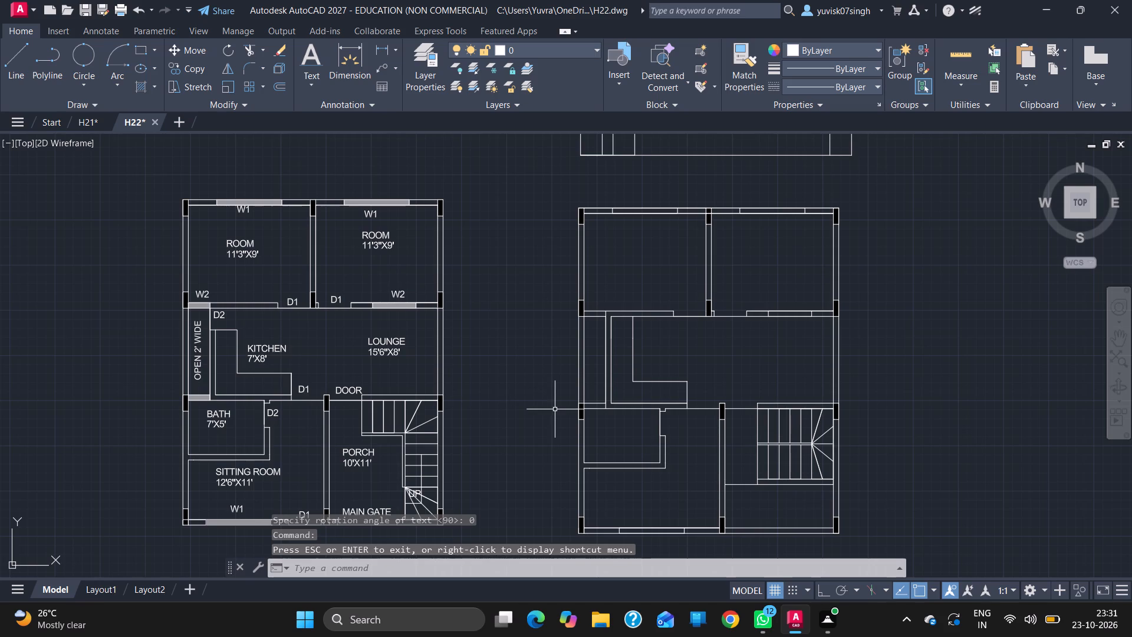
{"action": "key", "text": "h"}
{"action": "key", "text": "Return"}
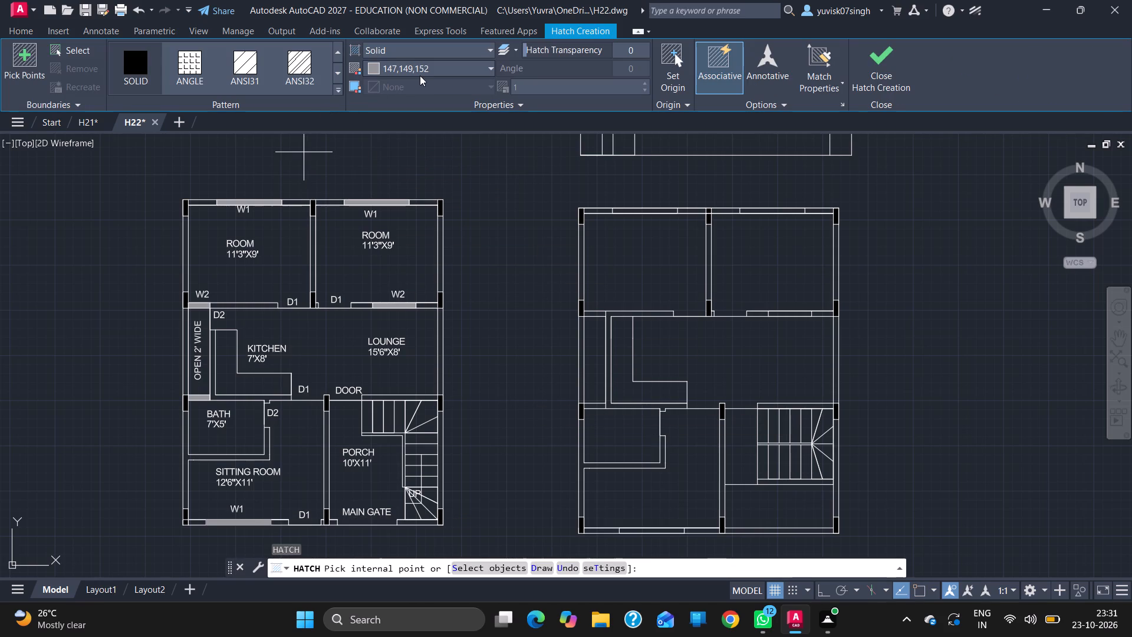
{"action": "left_click", "coordinate": [645, 210]}
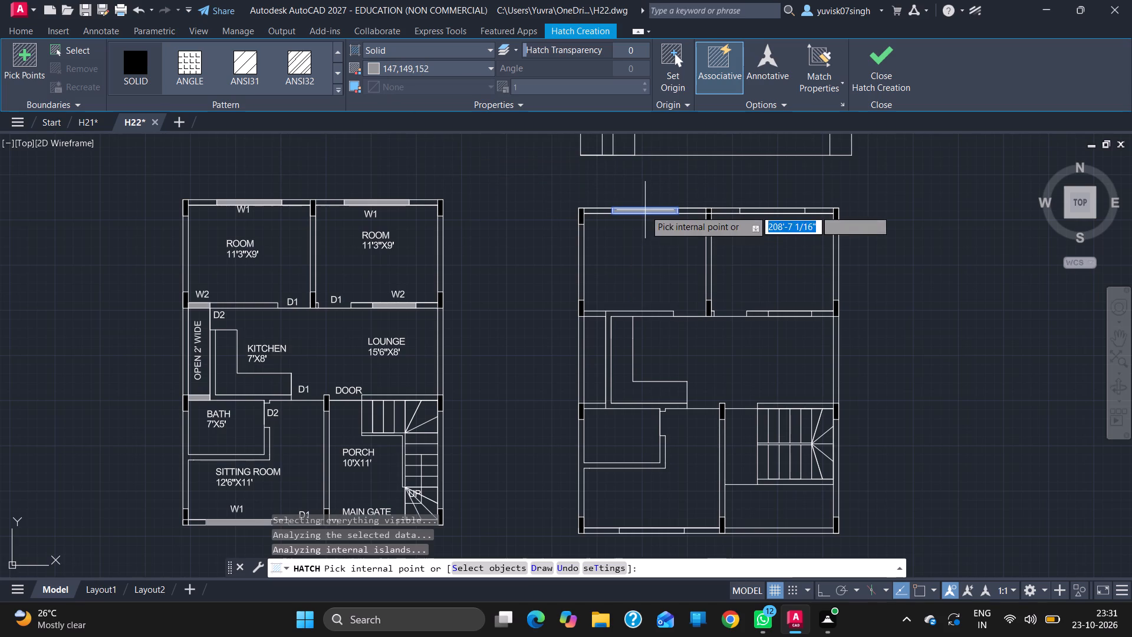
{"action": "left_click", "coordinate": [761, 212]}
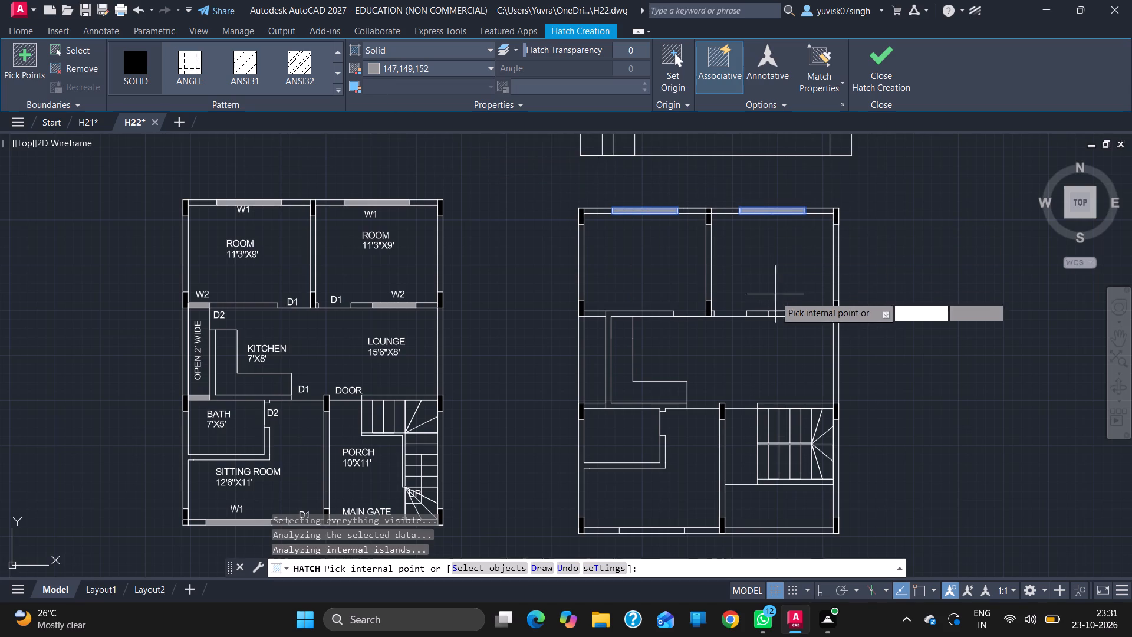
{"action": "left_click", "coordinate": [782, 316]}
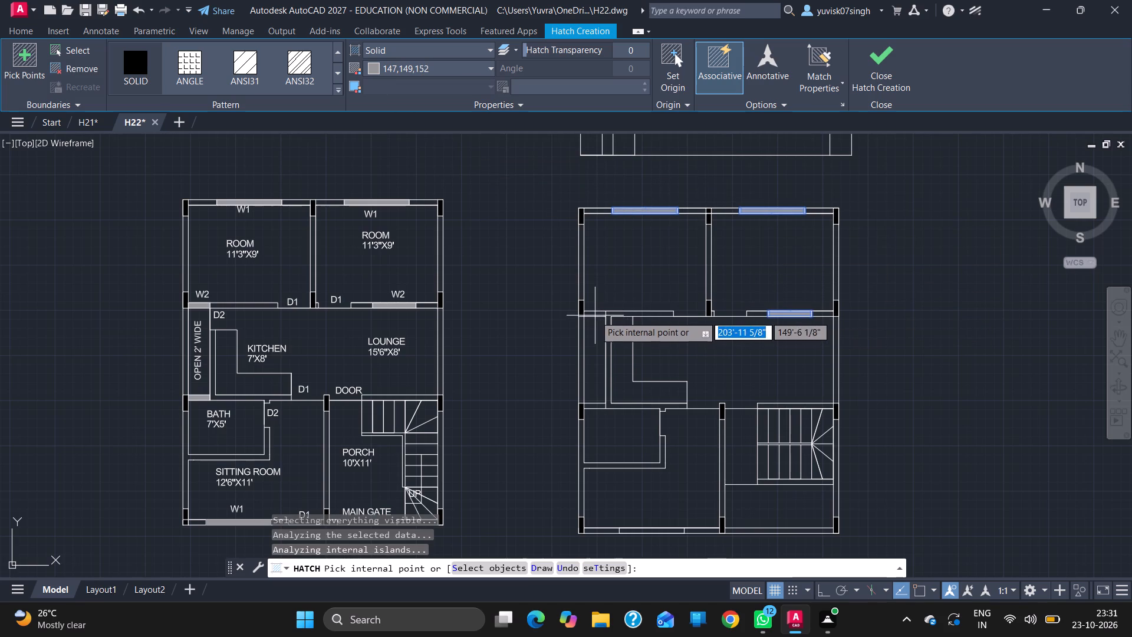
{"action": "left_click", "coordinate": [593, 313]}
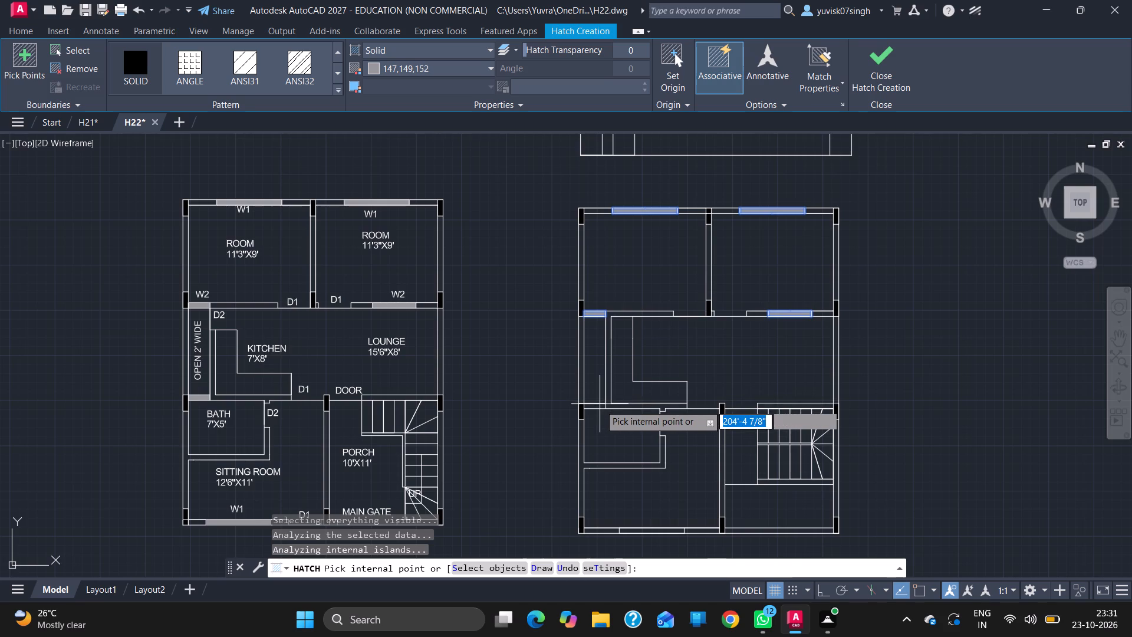
{"action": "left_click", "coordinate": [598, 405]}
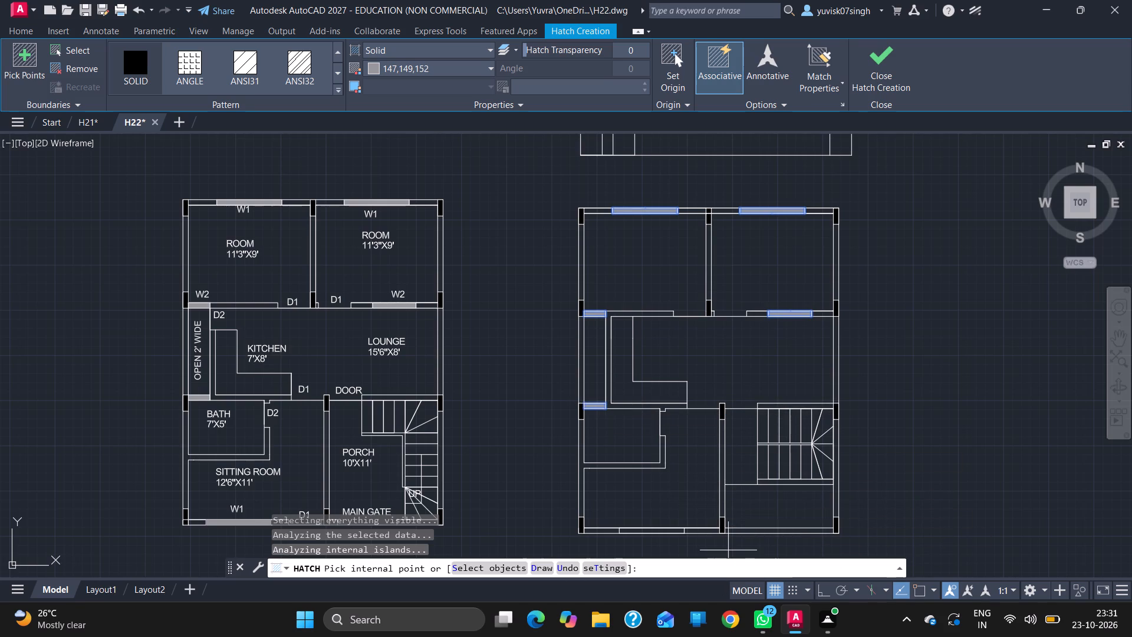
{"action": "left_click", "coordinate": [673, 531]}
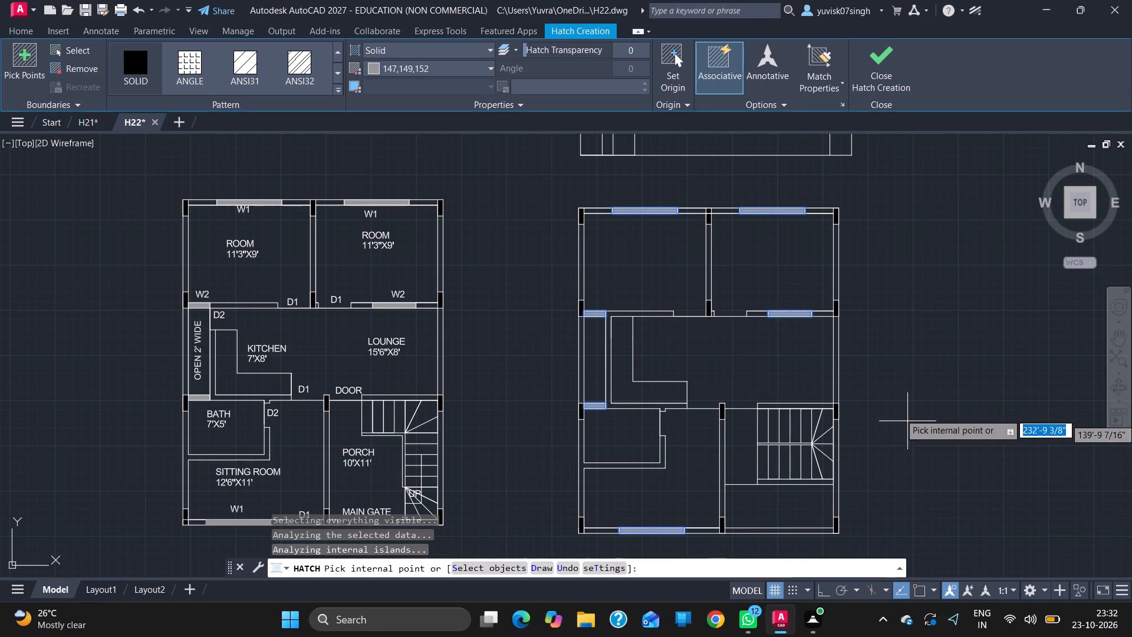
{"action": "key", "text": "Return"}
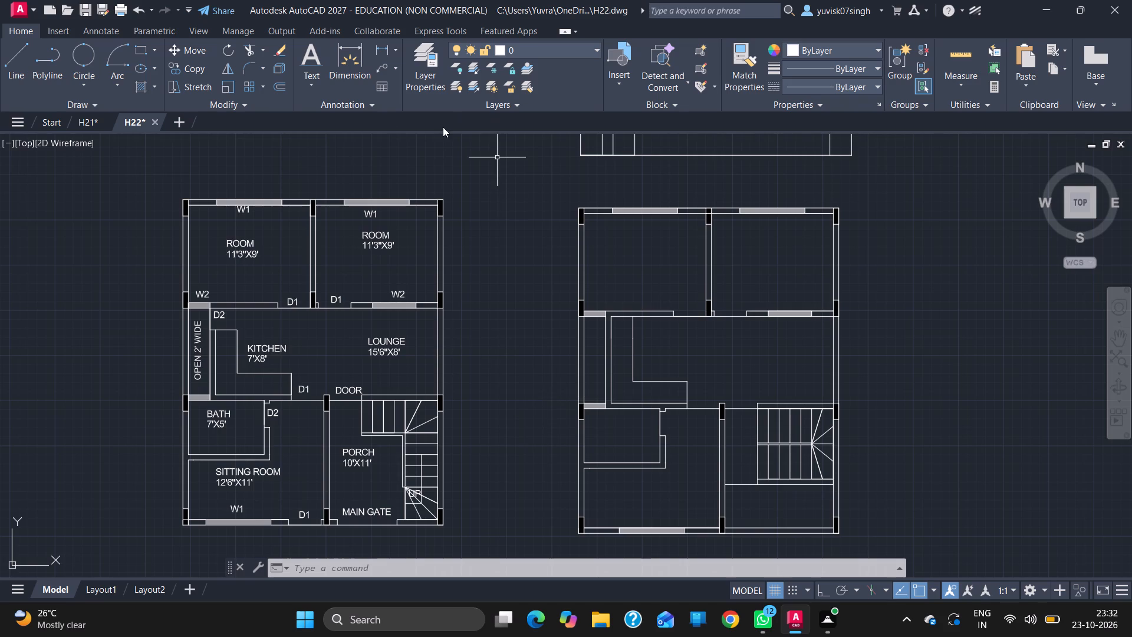
Tag the top windows of both upper rooms in the unlabelled floor plan W1, using 7" single-line text at 0° rotation.
{"action": "left_click", "coordinate": [305, 80]}
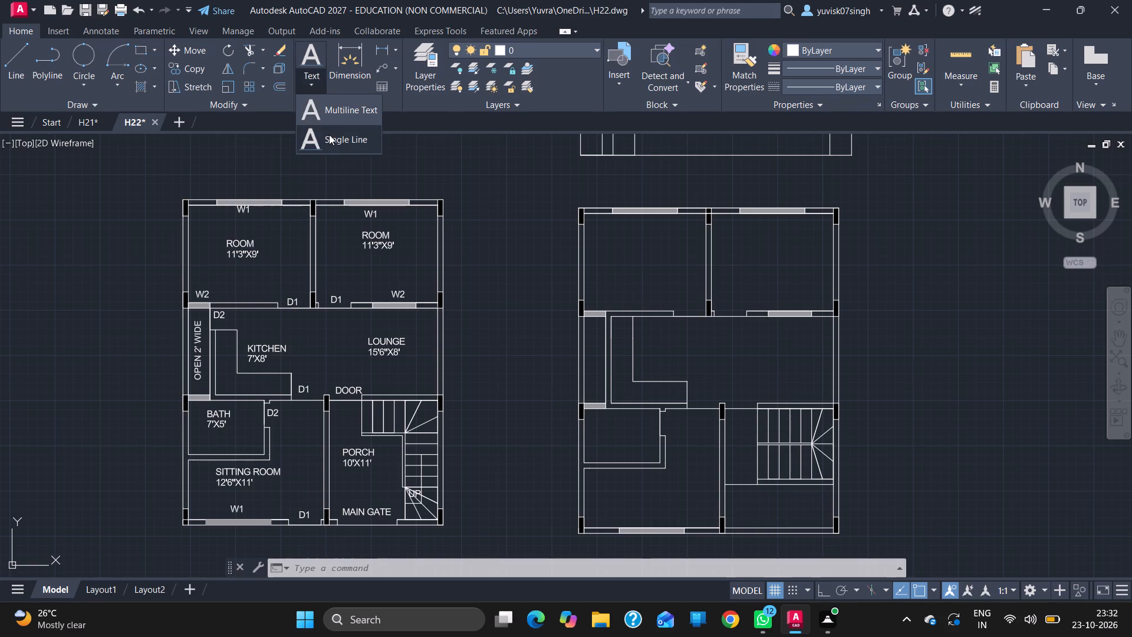
{"action": "left_click", "coordinate": [329, 134]}
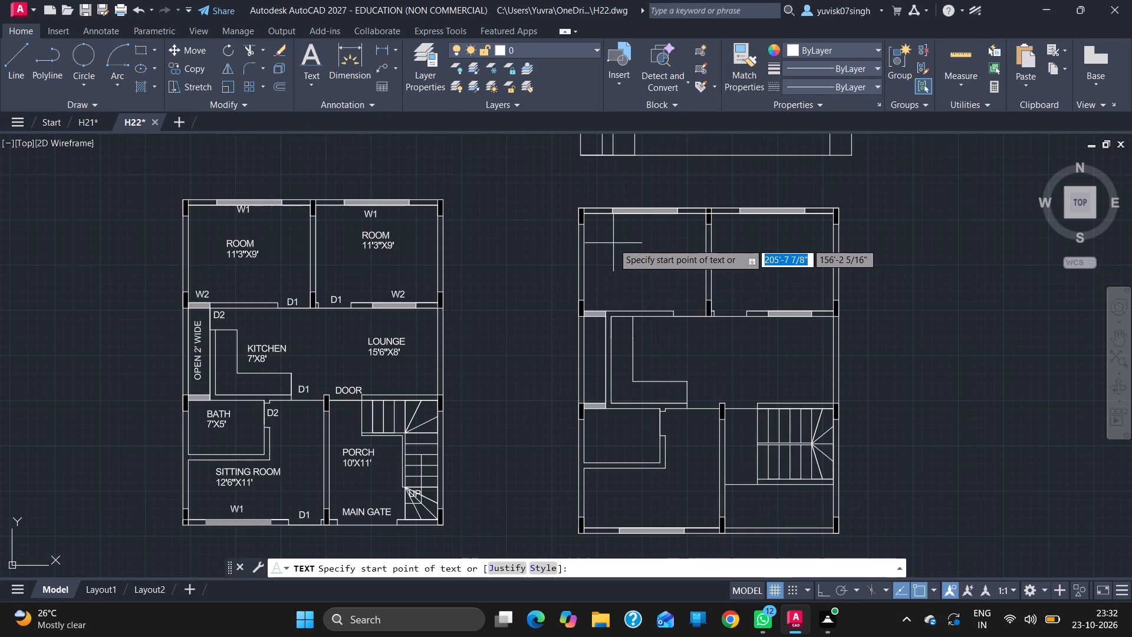
{"action": "left_click", "coordinate": [637, 224]}
{"action": "key", "text": "Return"}
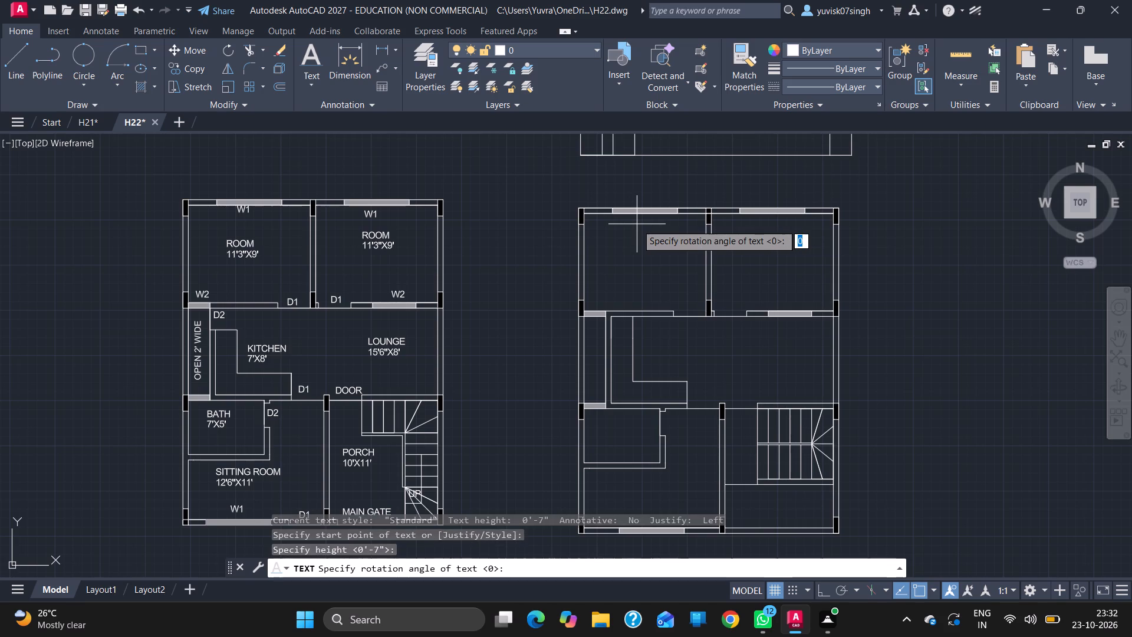
{"action": "key", "text": "Return"}
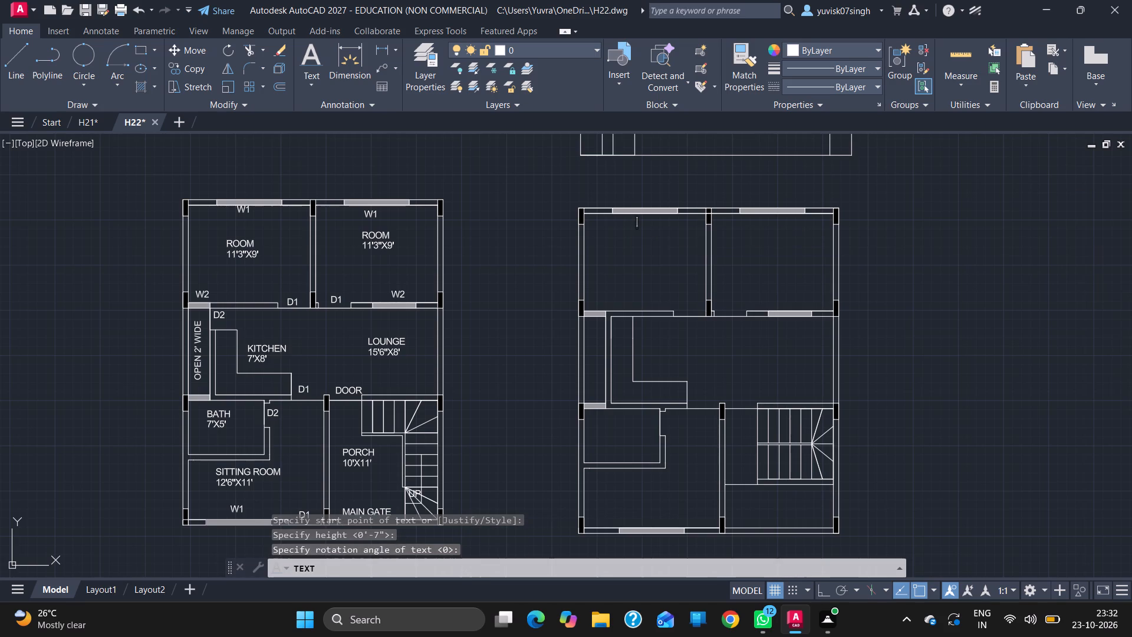
{"action": "type", "text": "W1"}
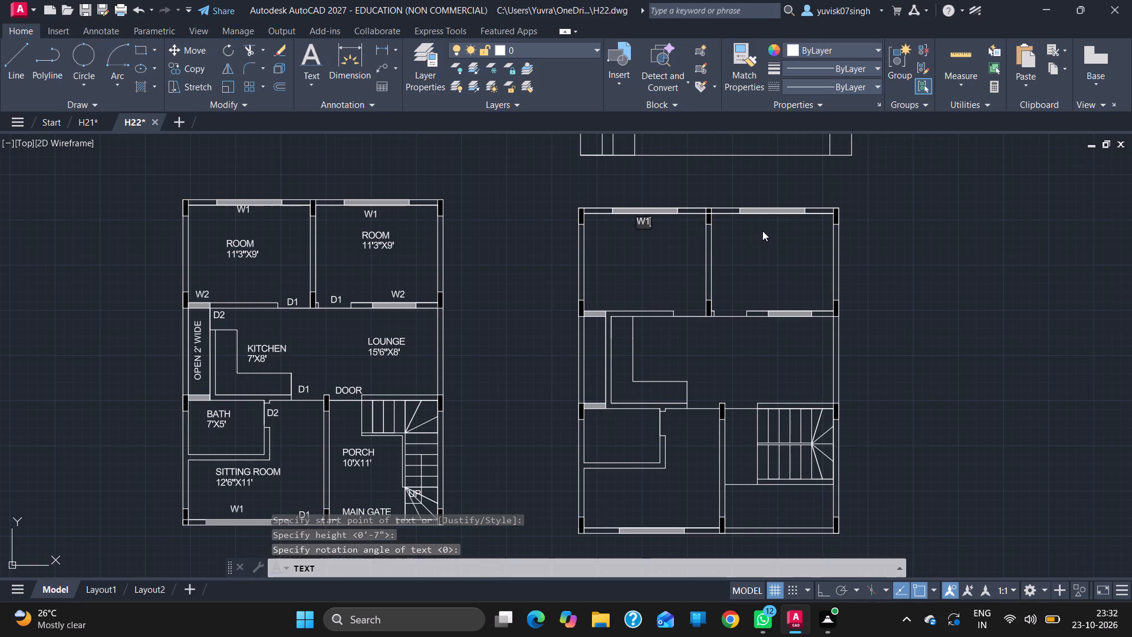
{"action": "left_click", "coordinate": [769, 222]}
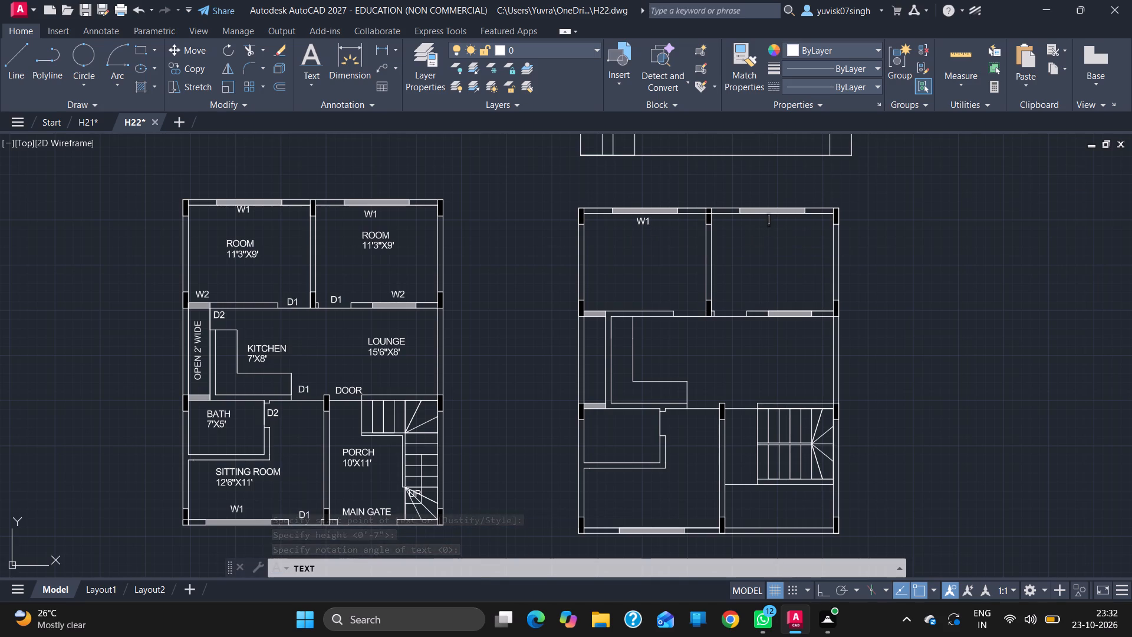
{"action": "type", "text": "W1"}
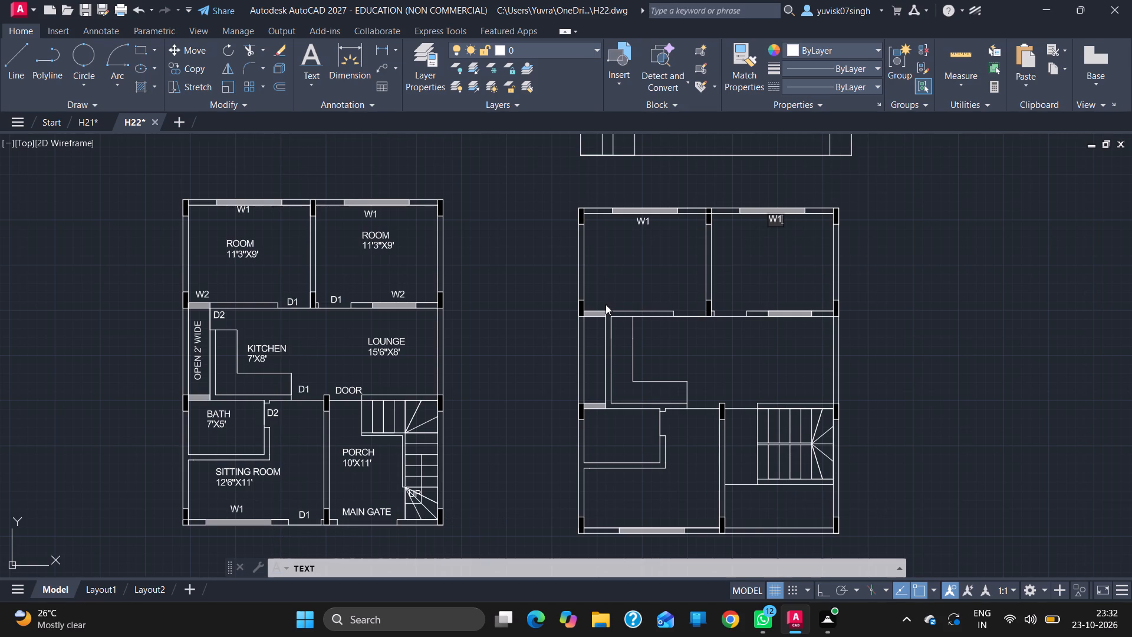
Label the unlabelled plan's upper-left room ROOM, with the size 11'3"X9' on a second line.
{"action": "left_click", "coordinate": [622, 250]}
{"action": "type", "text": "ROO"}
{"action": "key", "text": "m"}
{"action": "key", "text": "Return"}
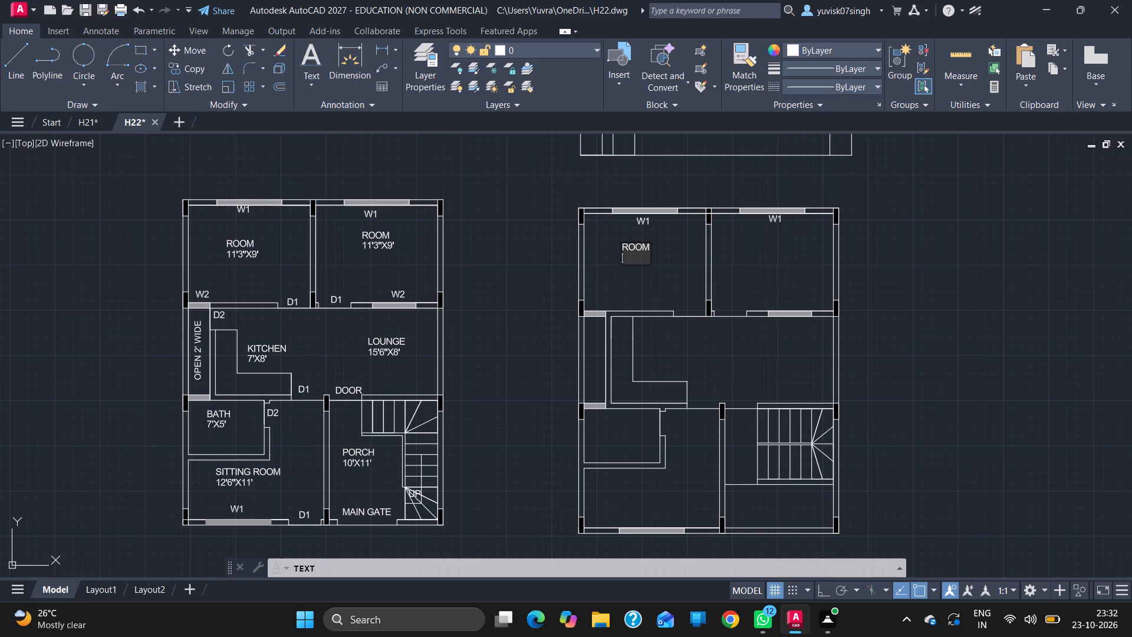
{"action": "type", "text": "11'3"}
{"action": "key", "text": "shift+quotedbl"}
{"action": "key", "text": "x"}
{"action": "type", "text": "9'"}
Label the same plan's upper-right room ROOM, with the size 11'3"X9' on a second line.
{"action": "left_click", "coordinate": [754, 248]}
{"action": "type", "text": "ROO"}
{"action": "key", "text": "m"}
{"action": "key", "text": "Return"}
{"action": "type", "text": "11'3"}
{"action": "key", "text": "shift+quotedbl"}
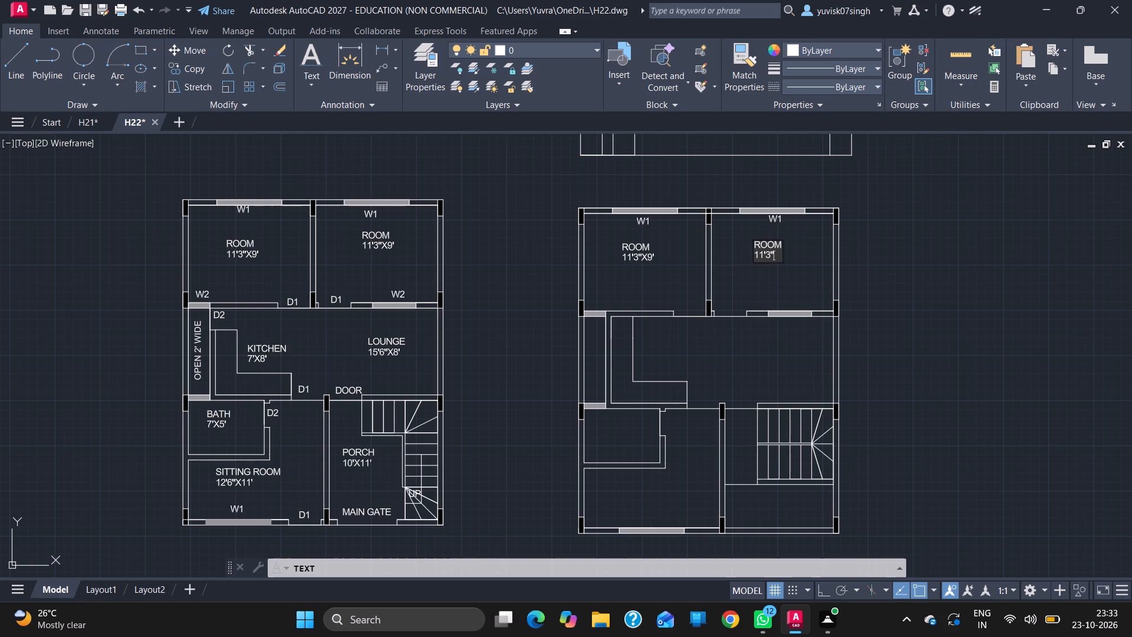
{"action": "key", "text": "x"}
{"action": "type", "text": "9'"}
Tag the upper-right room's lower window W2 and the door openings on both sides of the central wall D1.
{"action": "left_click", "coordinate": [778, 306]}
{"action": "type", "text": "W2"}
{"action": "left_click", "coordinate": [721, 311]}
{"action": "type", "text": "D1"}
{"action": "left_click", "coordinate": [686, 310]}
{"action": "type", "text": "D1"}
Tag the window at the top of the narrow strip beside the kitchen W1 and the one at its bottom V.
{"action": "left_click", "coordinate": [594, 304]}
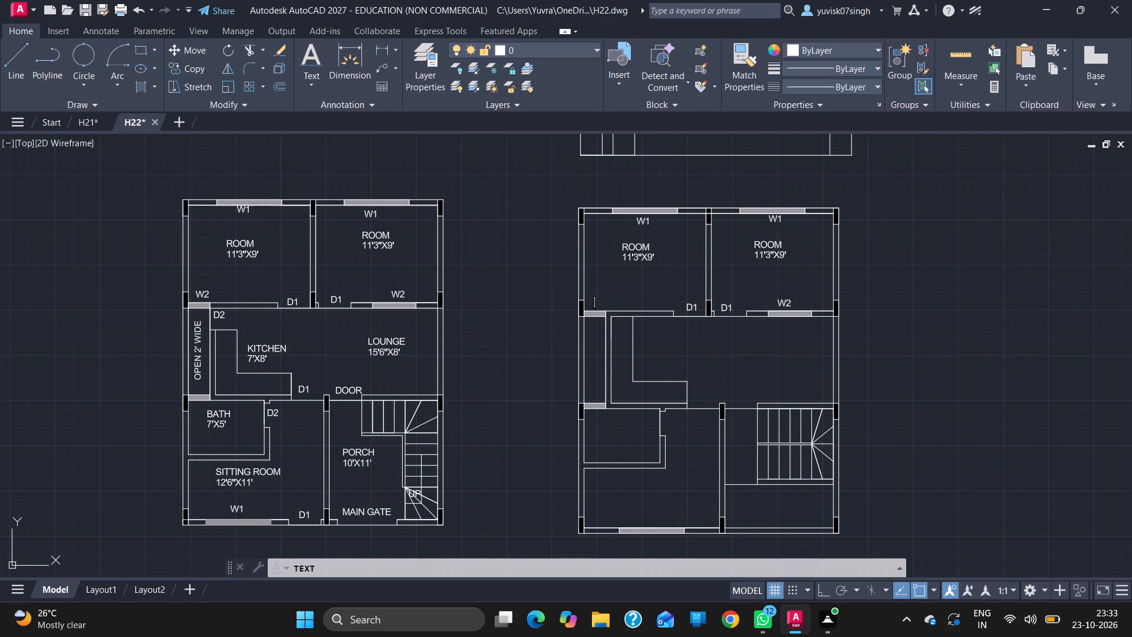
{"action": "key", "text": "w"}
{"action": "key", "text": "1"}
{"action": "left_click", "coordinate": [593, 414]}
{"action": "key", "text": "v"}
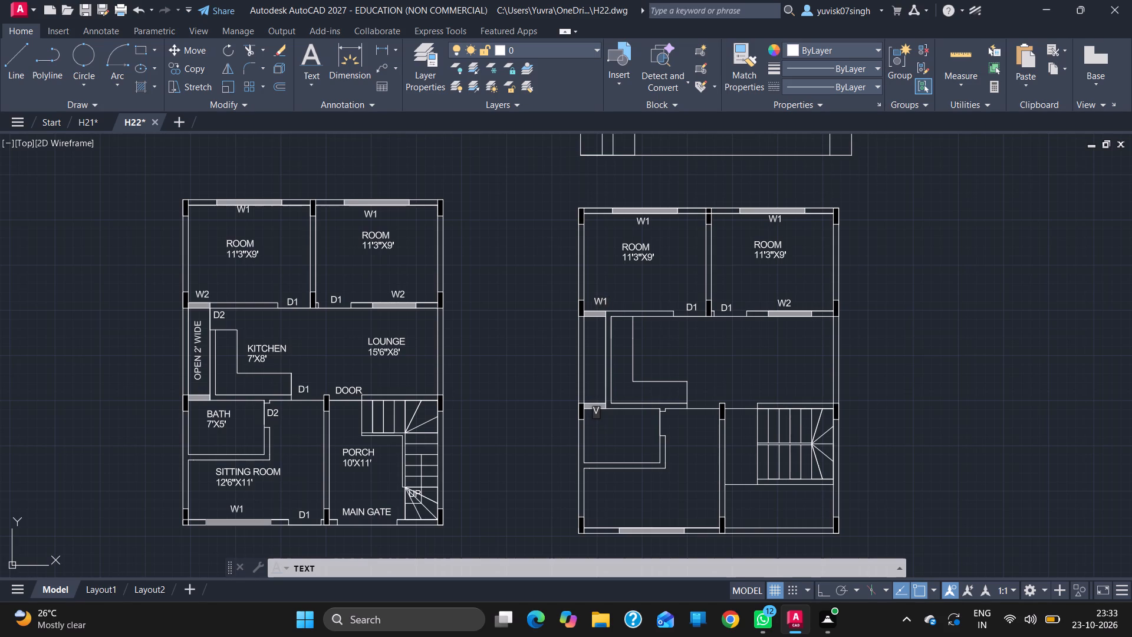
Label the space beside the L-shaped counter KITCHEN, with the size 7'X8' on a second line.
{"action": "left_click", "coordinate": [646, 355]}
{"action": "type", "text": "KITCHEN"}
{"action": "key", "text": "Return"}
{"action": "type", "text": "7'X"}
{"action": "type", "text": "8'"}
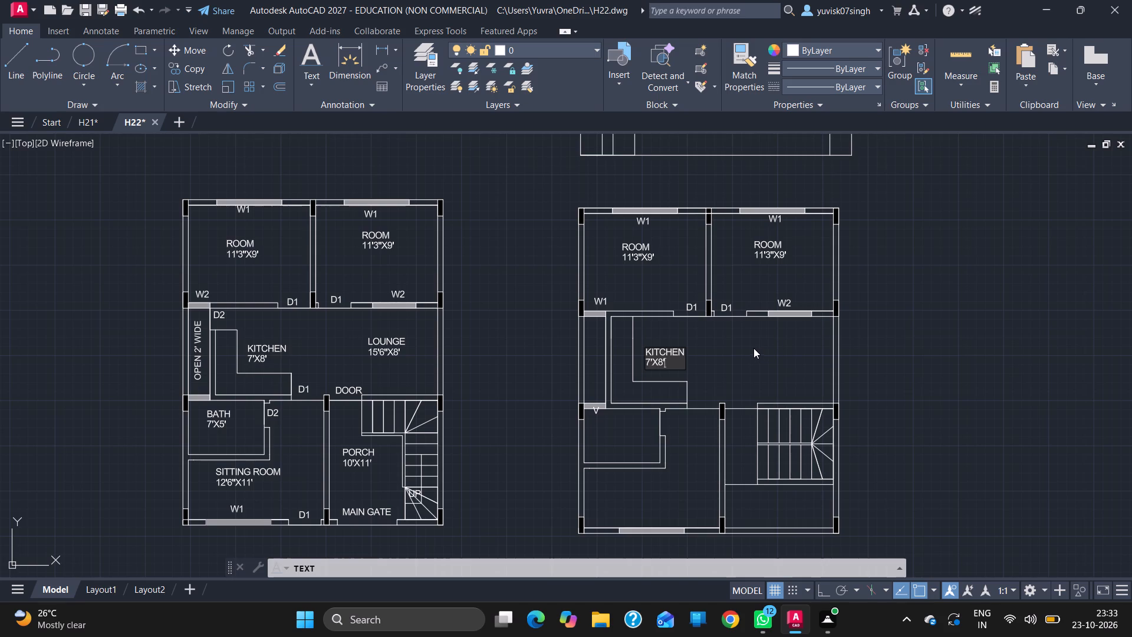
Label the open area beside the kitchen LOUNGE, with the size 15'6"X8' on a second line.
{"action": "left_click", "coordinate": [753, 348]}
{"action": "type", "text": "LOUNGE"}
{"action": "key", "text": "Return"}
{"action": "type", "text": "15'6\""}
{"action": "key", "text": "x"}
{"action": "key", "text": "8"}
{"action": "key", "text": "apostrophe"}
Add the tag DOOR at the lounge opening beside the staircase and D1 at the opening next to the kitchen counter.
{"action": "left_click", "coordinate": [733, 403]}
{"action": "type", "text": "DOOR"}
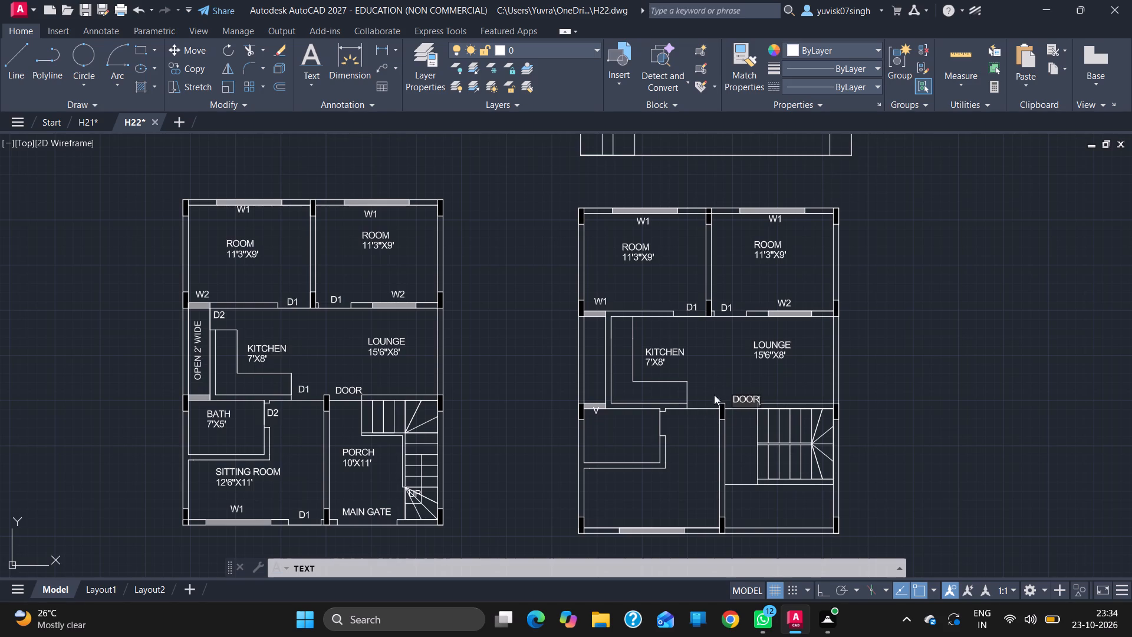
{"action": "left_click", "coordinate": [697, 401]}
{"action": "type", "text": "D1"}
Tag the upper flight of the staircase DN and its lower flight UP.
{"action": "left_click", "coordinate": [761, 421]}
{"action": "key", "text": "d"}
{"action": "key", "text": "n"}
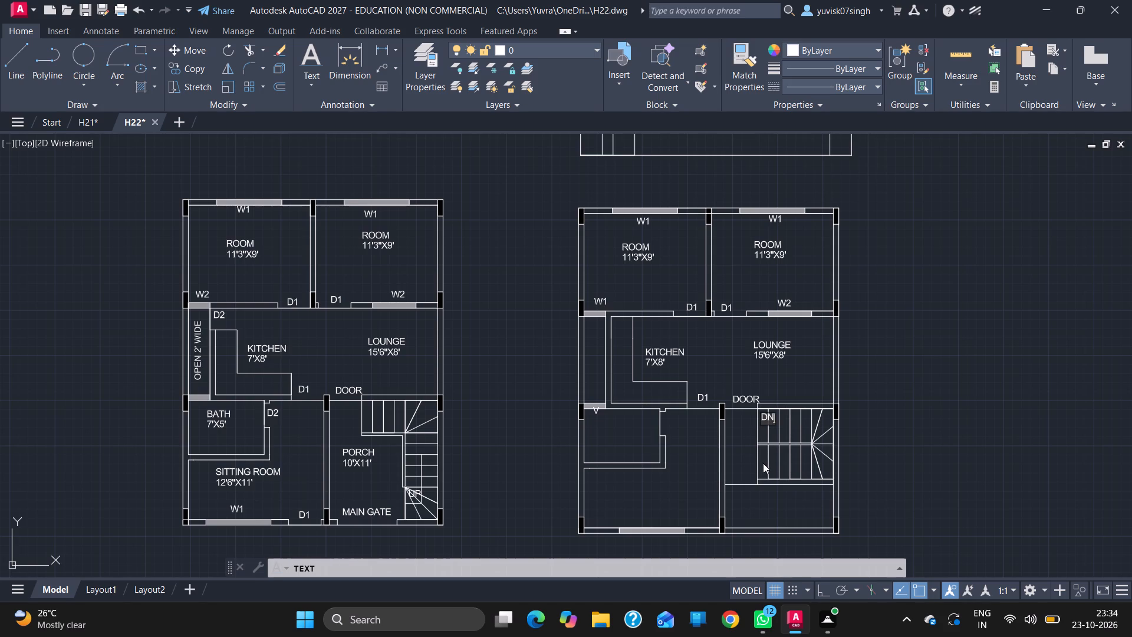
{"action": "left_click", "coordinate": [763, 463]}
{"action": "type", "text": "UO"}
{"action": "key", "text": "BackSpace"}
{"action": "key", "text": "p"}
Label the space below the staircase TERRACE, with the size 10'X4' on a second line.
{"action": "left_click", "coordinate": [751, 497]}
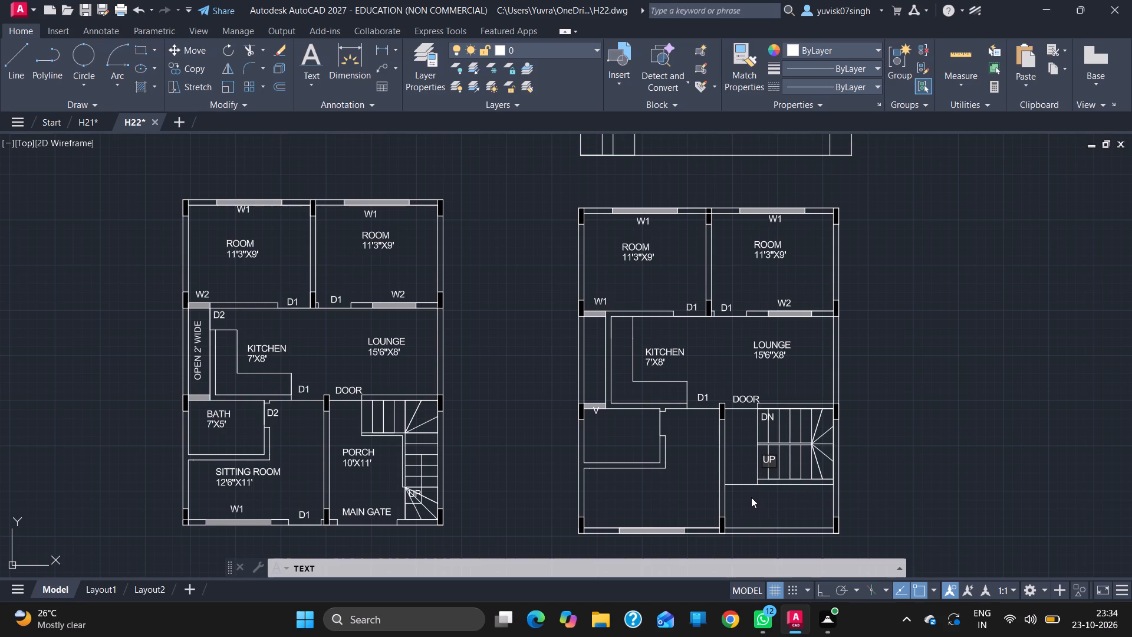
{"action": "type", "text": "TERRACE"}
{"action": "key", "text": "Return"}
{"action": "type", "text": "10'X"}
{"action": "type", "text": "4'"}
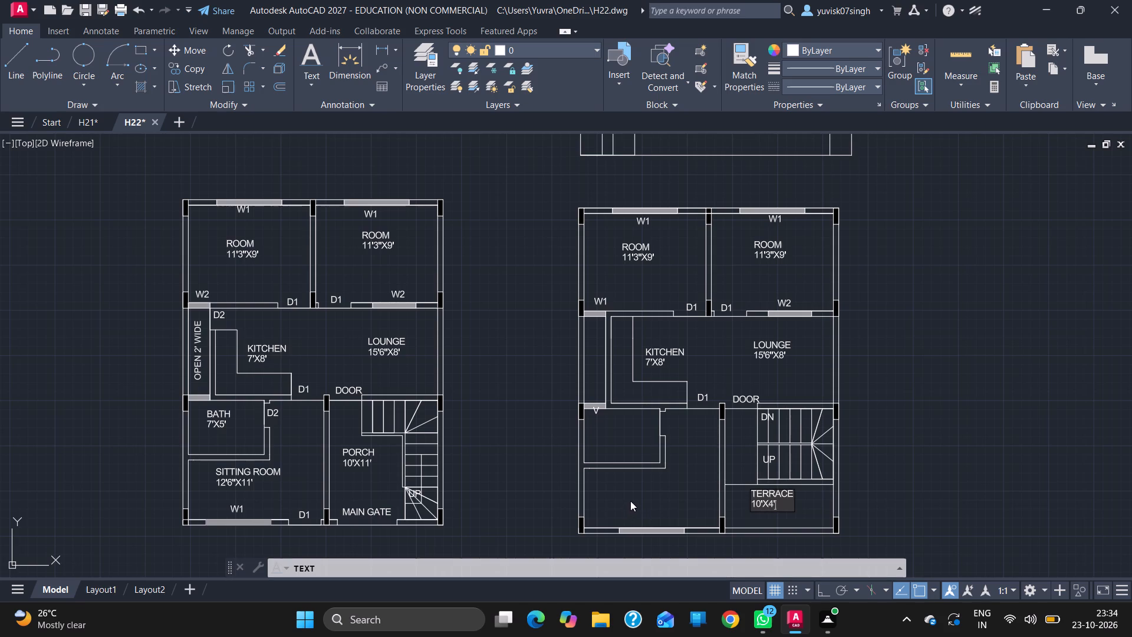
Tag the window in the bottom wall beside the terrace W1 and the door opening of the small room below the kitchen D2.
{"action": "left_click", "coordinate": [636, 520]}
{"action": "type", "text": "W1"}
{"action": "left_click", "coordinate": [664, 425]}
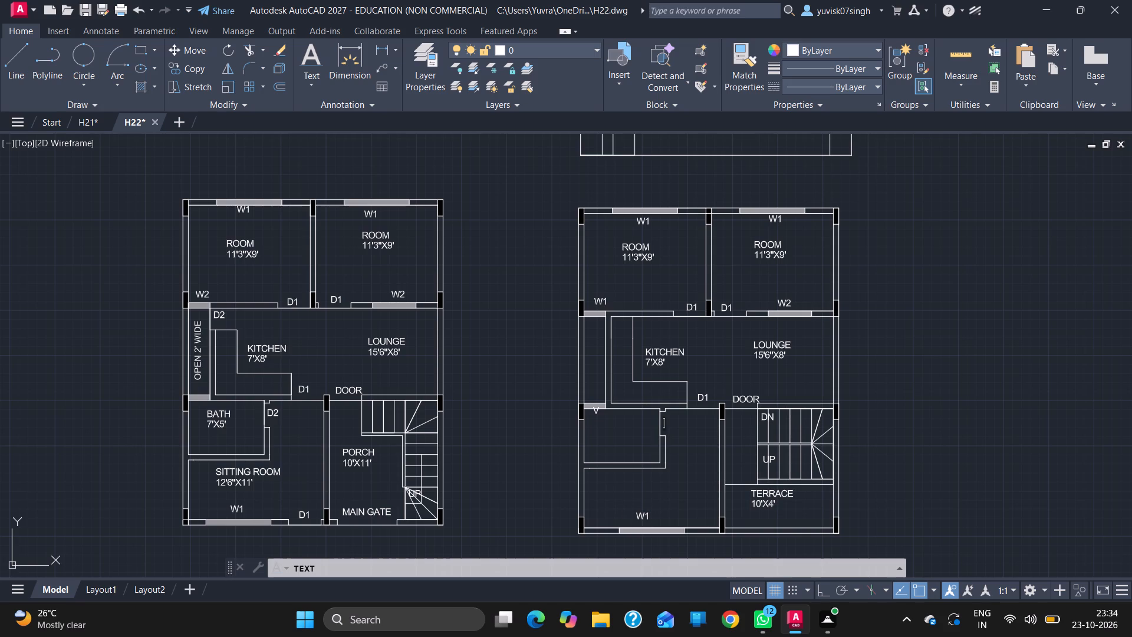
{"action": "type", "text": "D2"}
Label the room beside the terrace SITTING ROOM, with the size 12'6"X11' on a second line.
{"action": "left_click", "coordinate": [606, 483]}
{"action": "type", "text": "SITTI"}
{"action": "type", "text": "NG ROOM"}
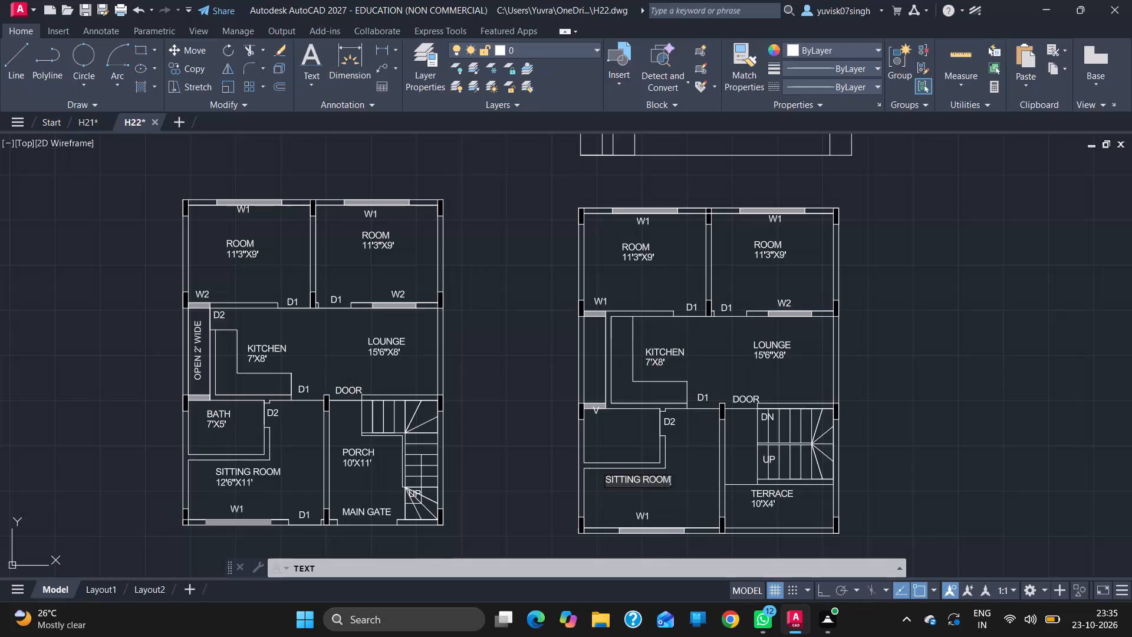
{"action": "key", "text": "Return"}
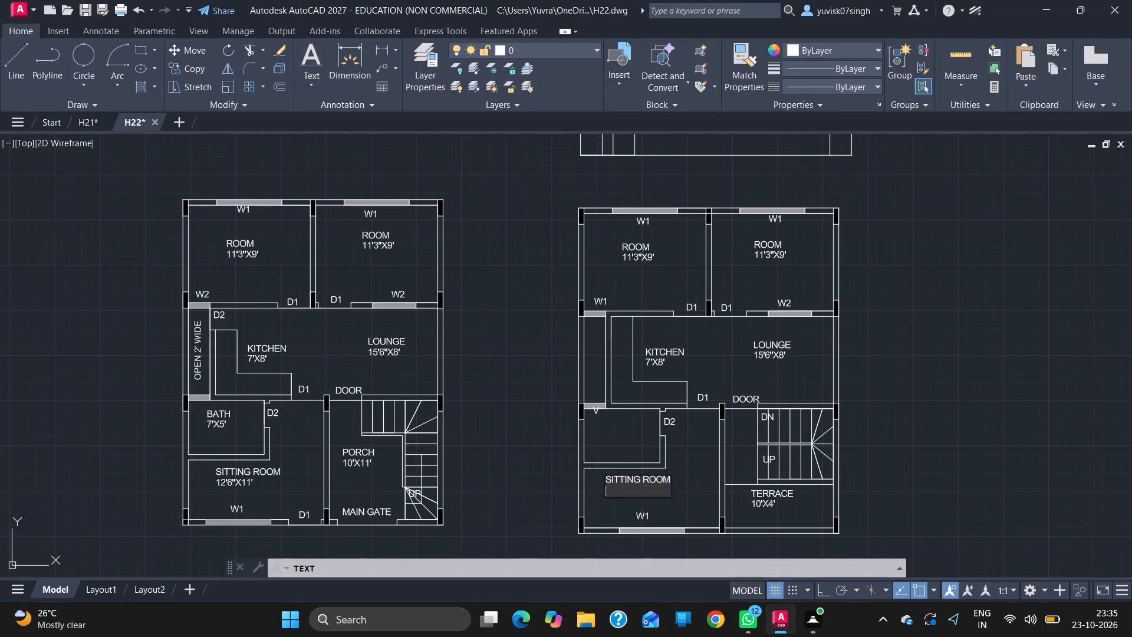
{"action": "type", "text": "12'6\""}
{"action": "key", "text": "x"}
{"action": "type", "text": "11'"}
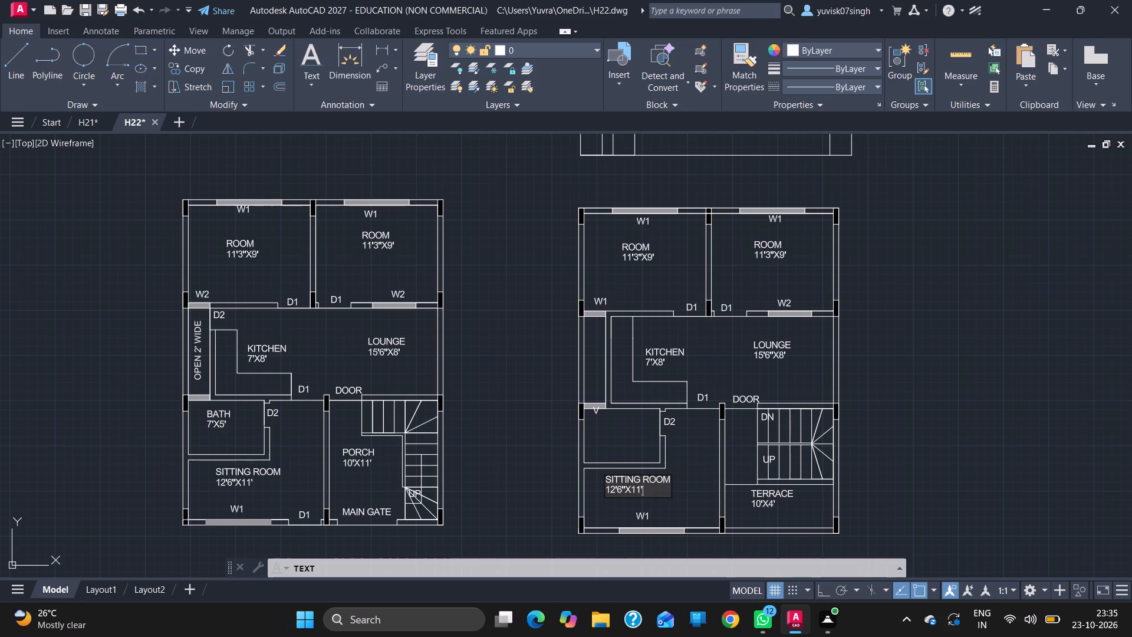
Label the small room below the kitchen strip BATH, with the size 7'X5' on a second line, and finish the text.
{"action": "left_click", "coordinate": [597, 432]}
{"action": "type", "text": "BATH"}
{"action": "key", "text": "Return"}
{"action": "type", "text": "7'X5'"}
{"action": "key", "text": "Return"}
{"action": "key", "text": "Return"}
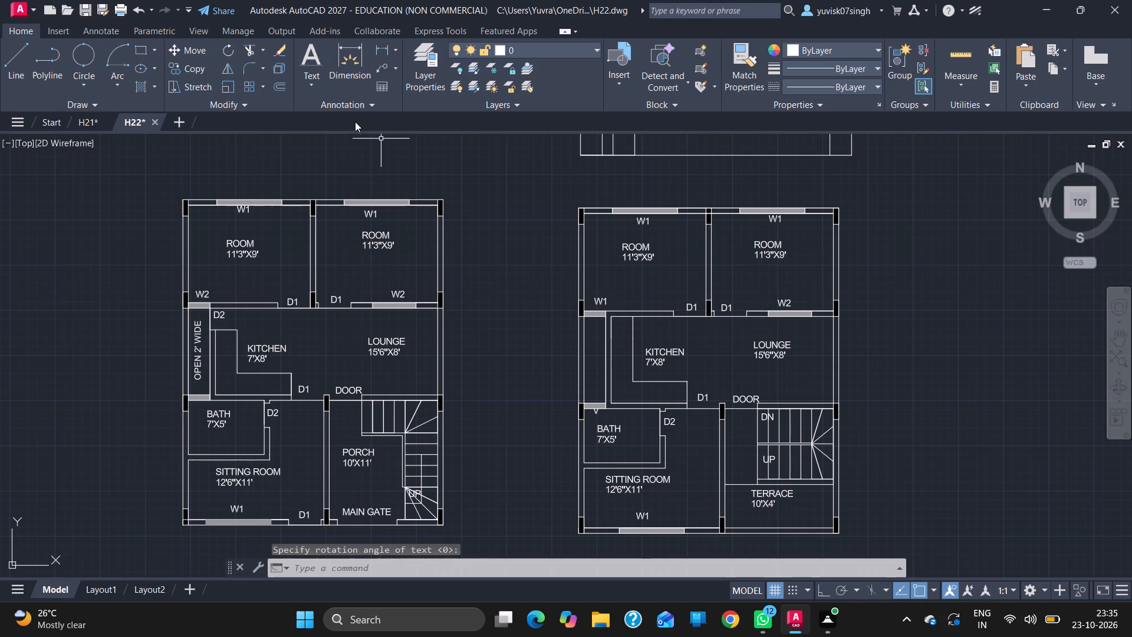
Add single-line text OPEN 2' WIDE, rotated 90 degrees, along the narrow strip beside the kitchen.
{"action": "left_click", "coordinate": [314, 84]}
{"action": "left_click", "coordinate": [338, 137]}
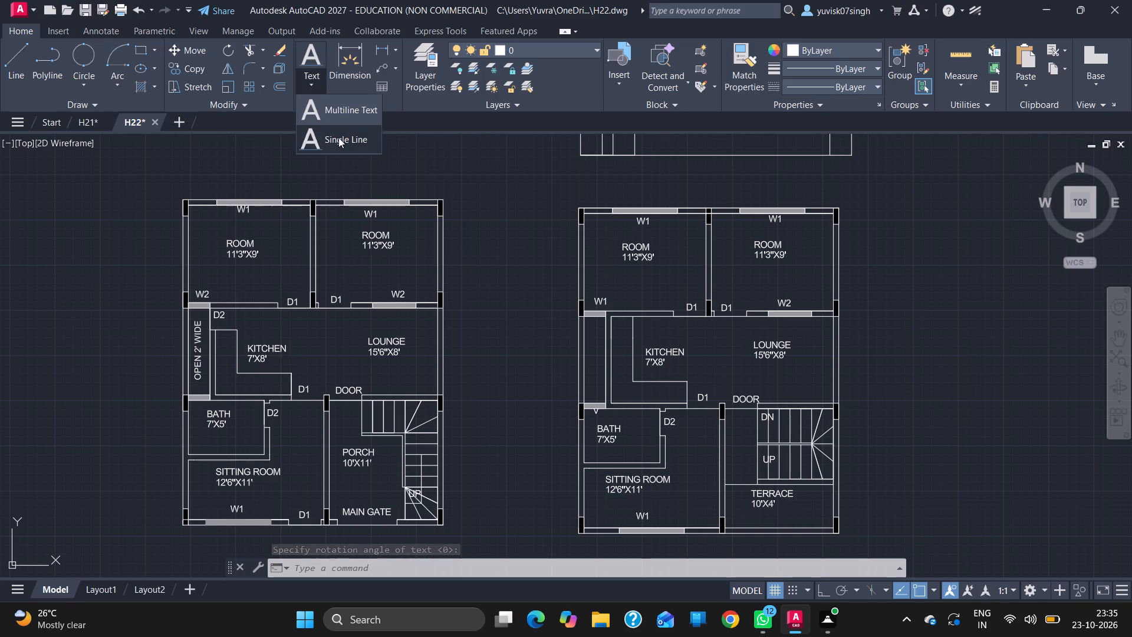
{"action": "left_click", "coordinate": [588, 393]}
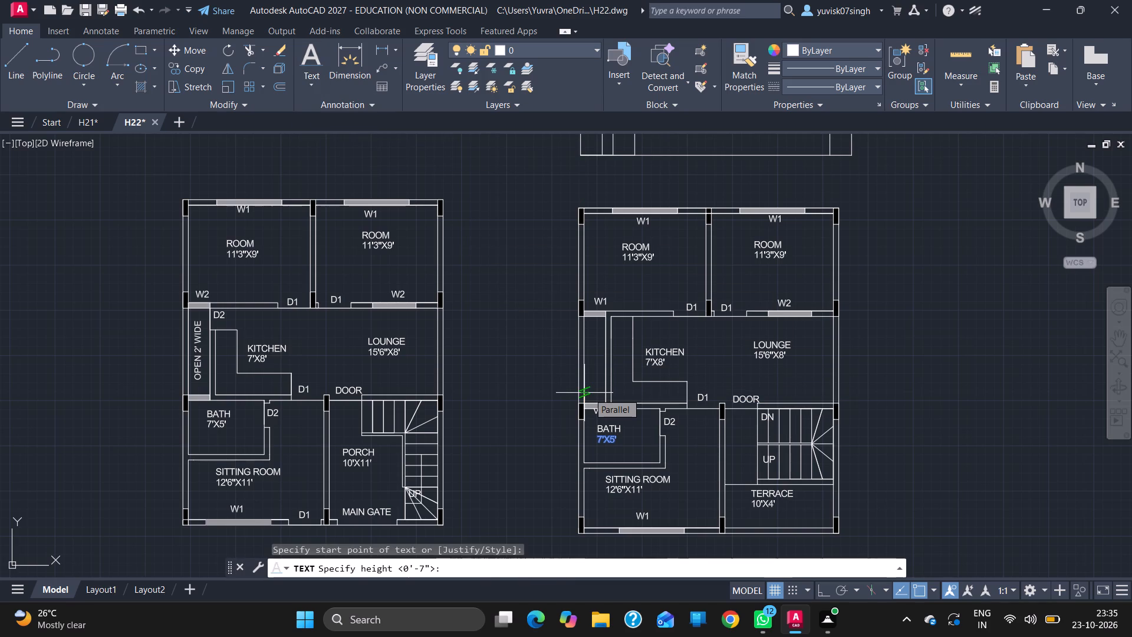
{"action": "left_click", "coordinate": [588, 393]}
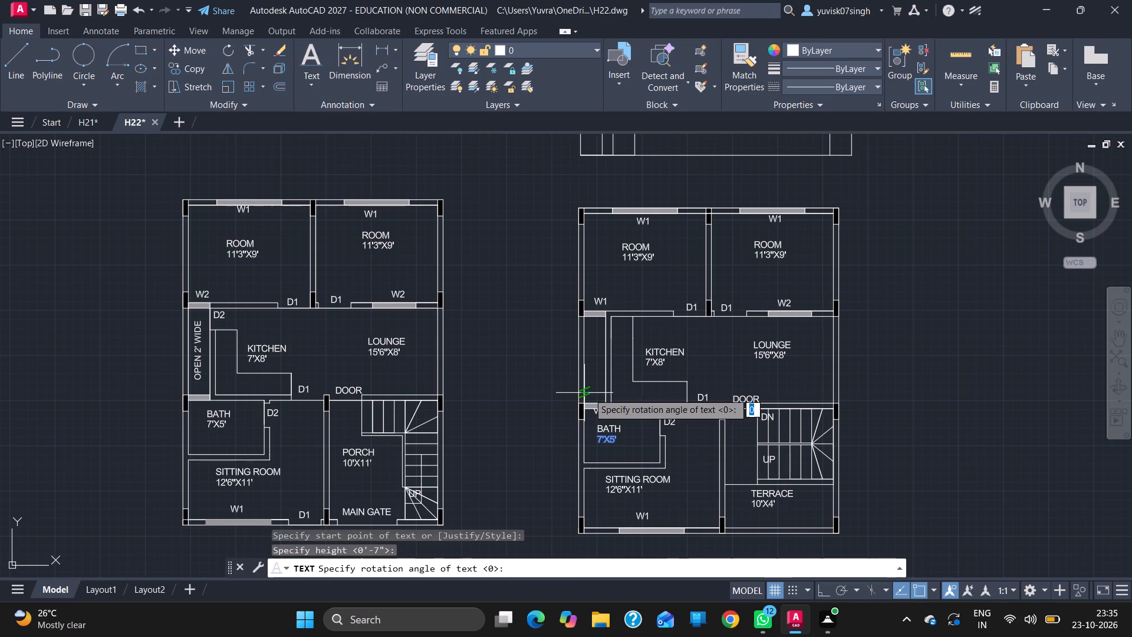
{"action": "type", "text": "90"}
{"action": "key", "text": "Return"}
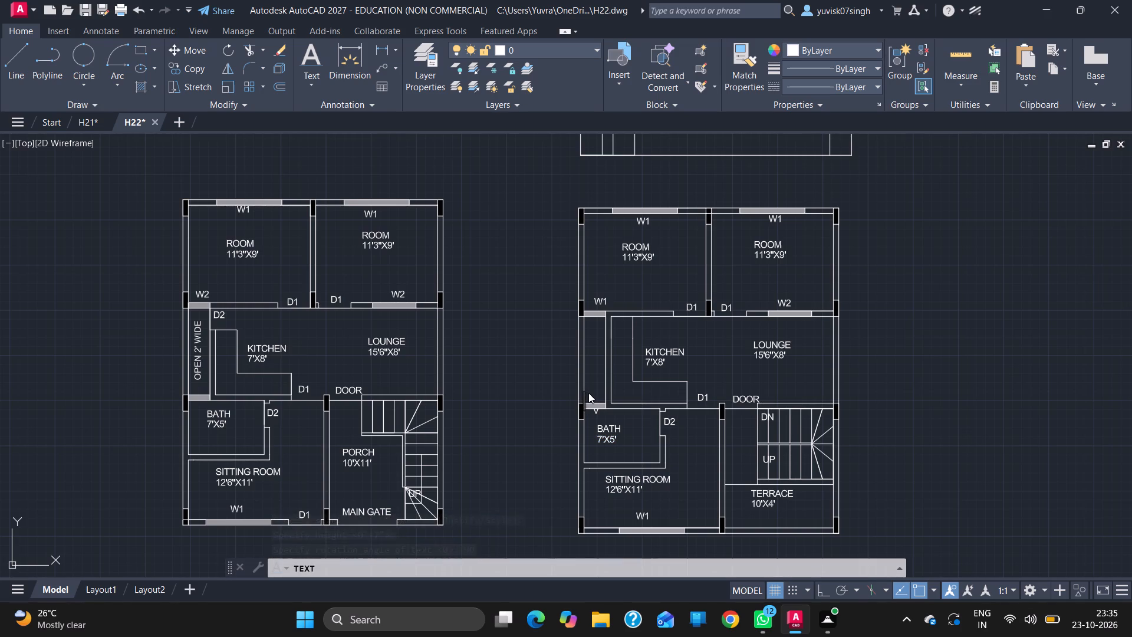
{"action": "type", "text": "OPEN 2' WIDE"}
{"action": "key", "text": "Return"}
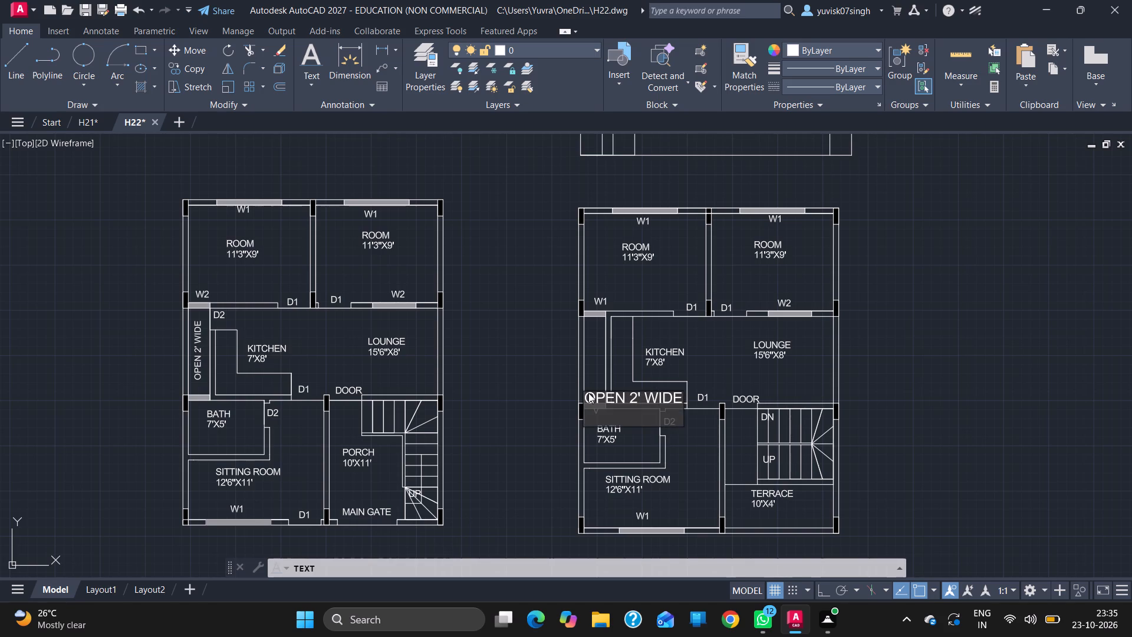
{"action": "key", "text": "Return"}
Move the vertical OPEN 2' WIDE label about 1' horizontally into the narrow strip beside the kitchen.
{"action": "left_click", "coordinate": [580, 395]}
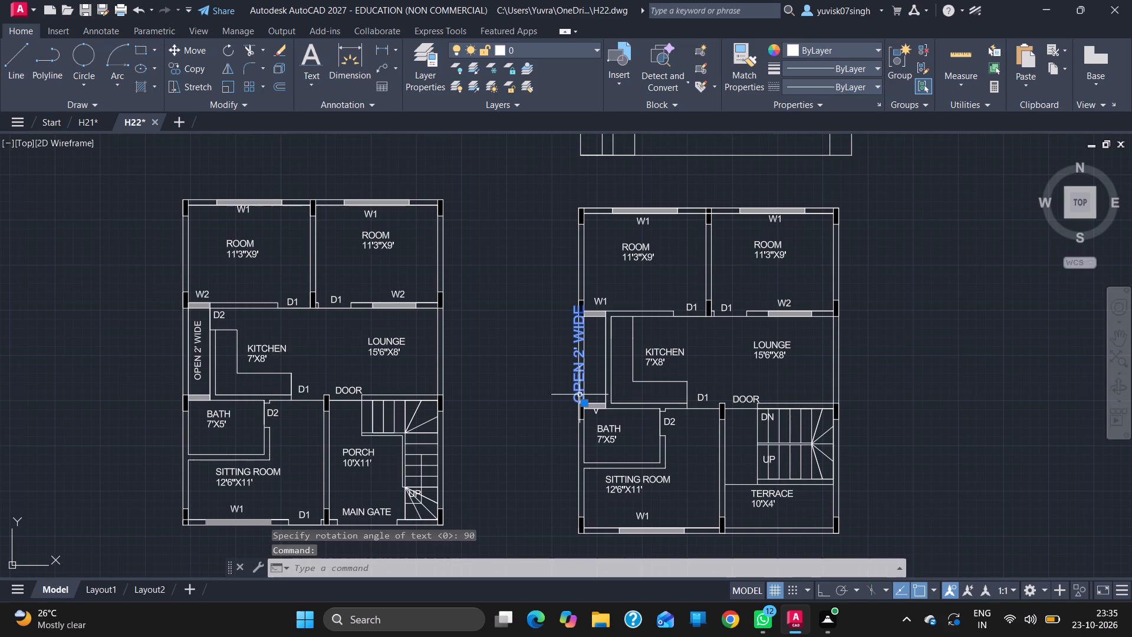
{"action": "left_click_drag", "start_coordinate": [584, 404], "coordinate": [598, 400]}
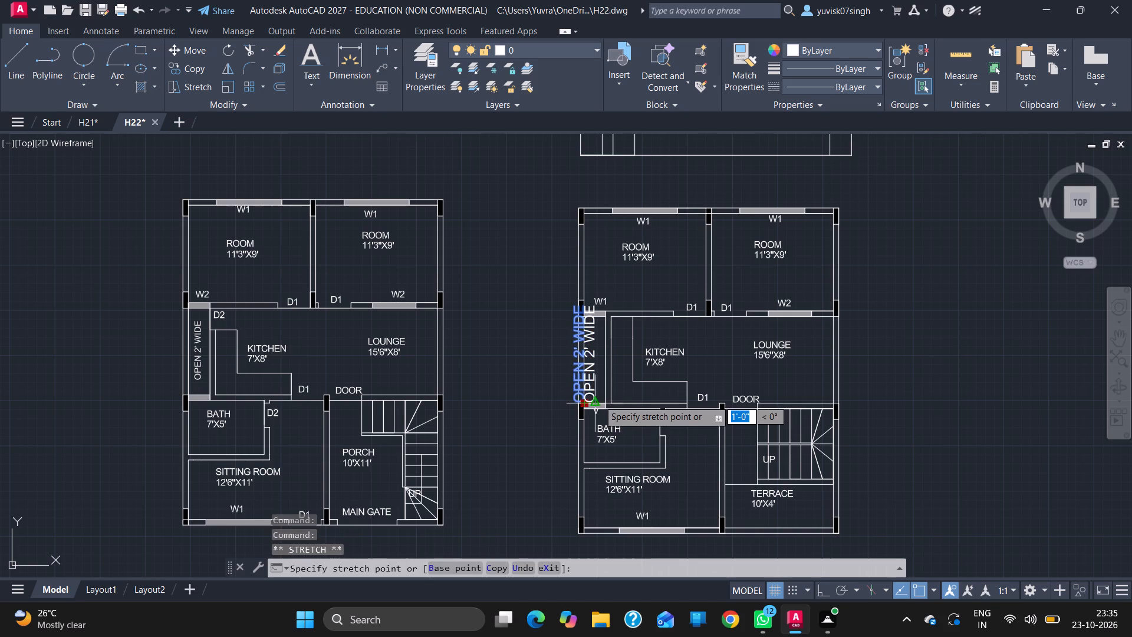
{"action": "left_click_drag", "start_coordinate": [598, 400], "coordinate": [599, 398]}
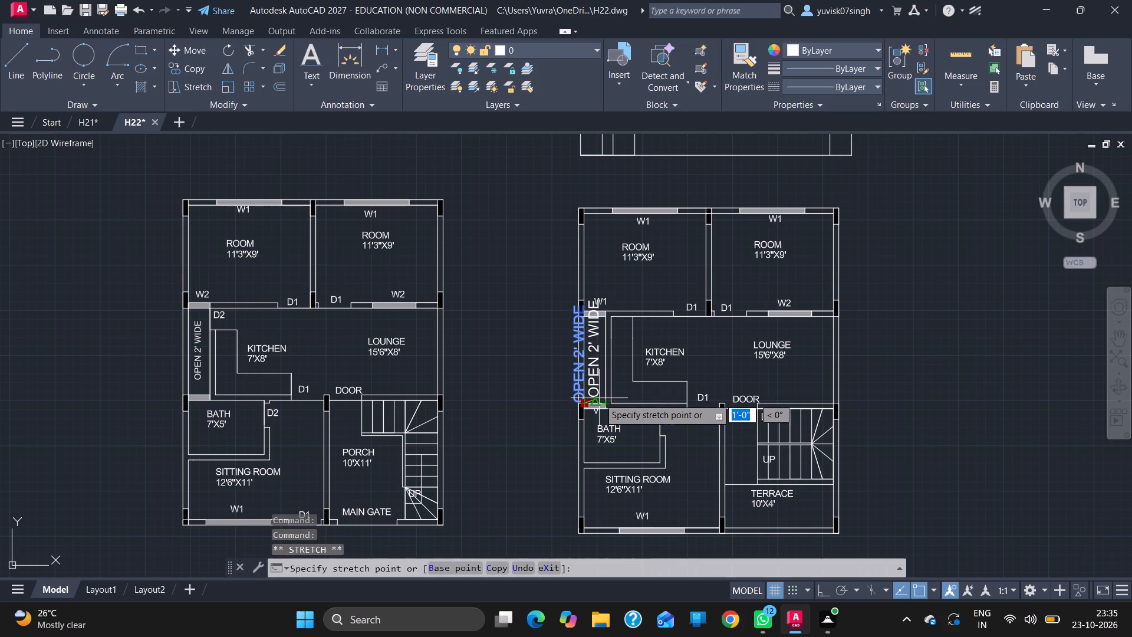
{"action": "left_click", "coordinate": [599, 398]}
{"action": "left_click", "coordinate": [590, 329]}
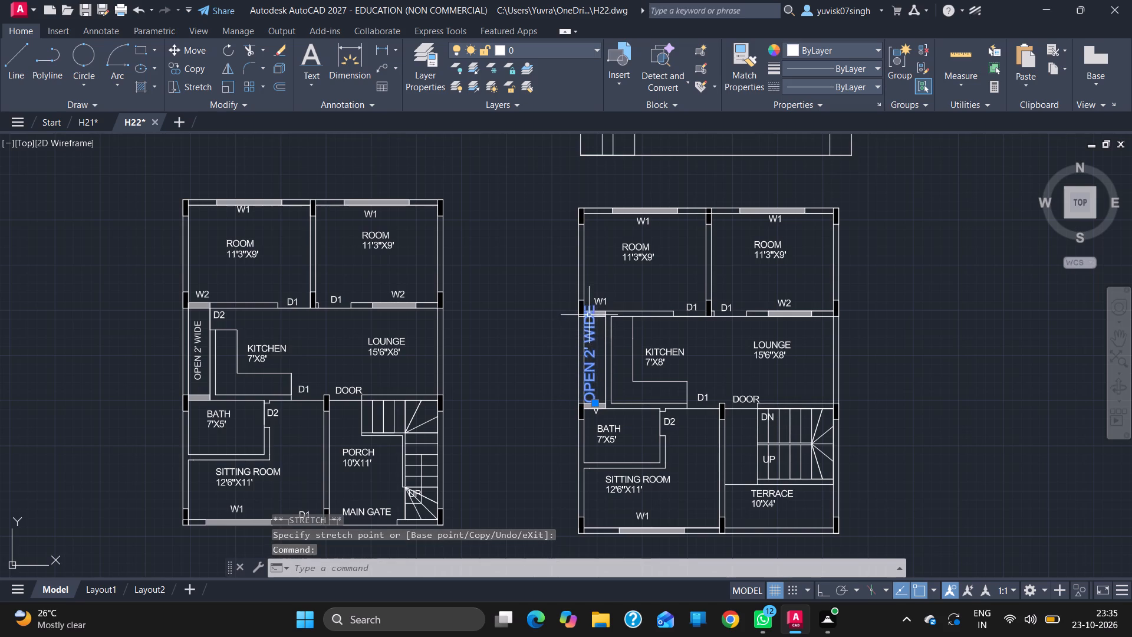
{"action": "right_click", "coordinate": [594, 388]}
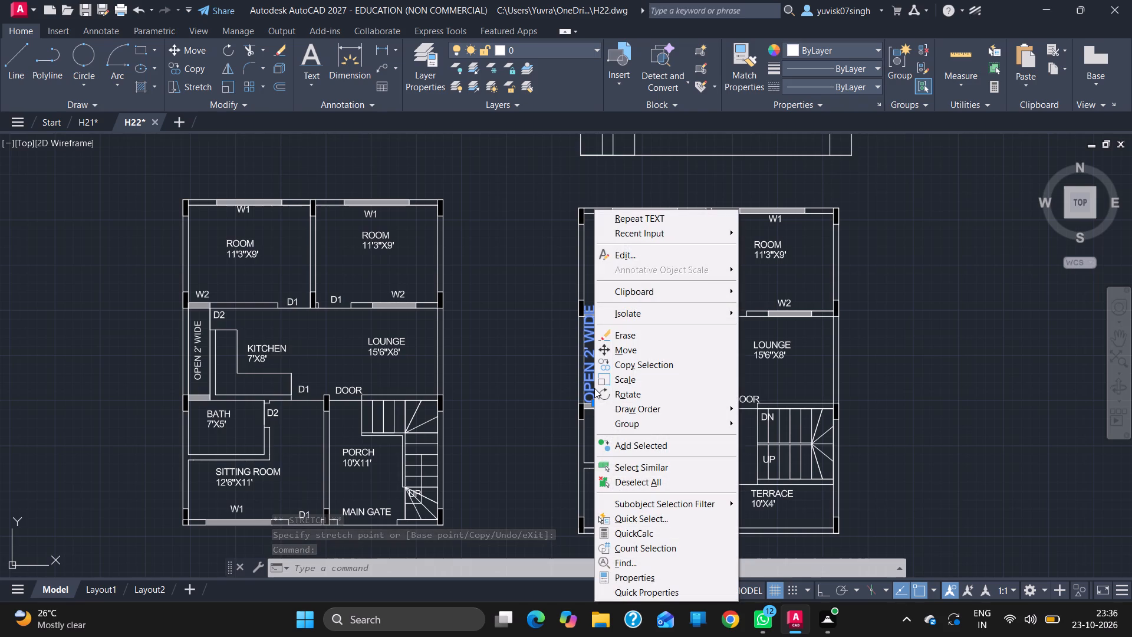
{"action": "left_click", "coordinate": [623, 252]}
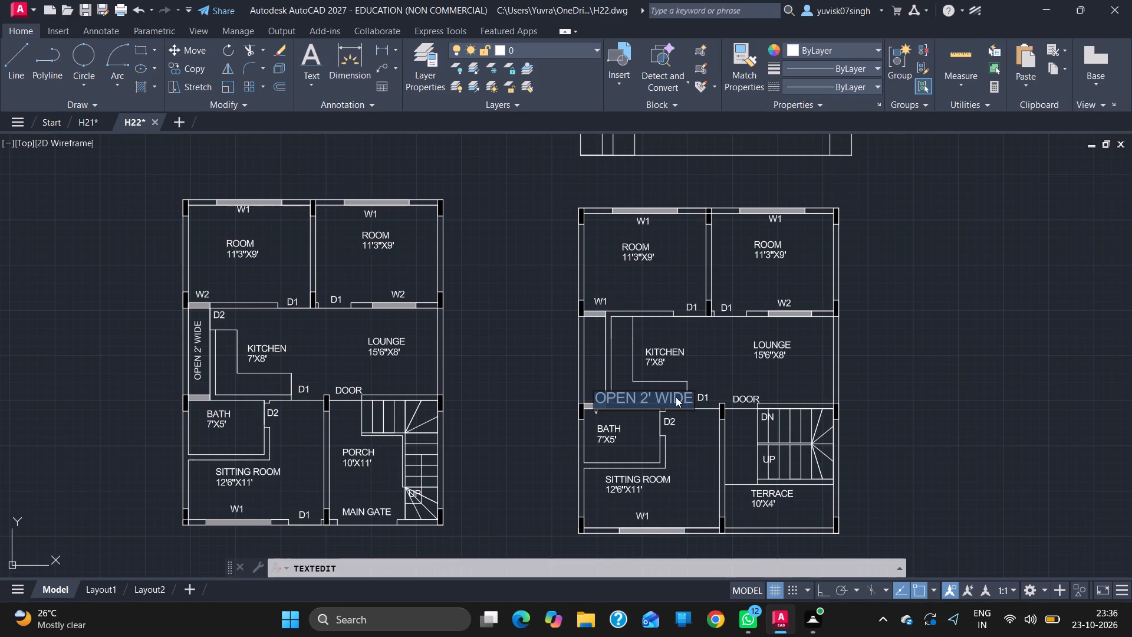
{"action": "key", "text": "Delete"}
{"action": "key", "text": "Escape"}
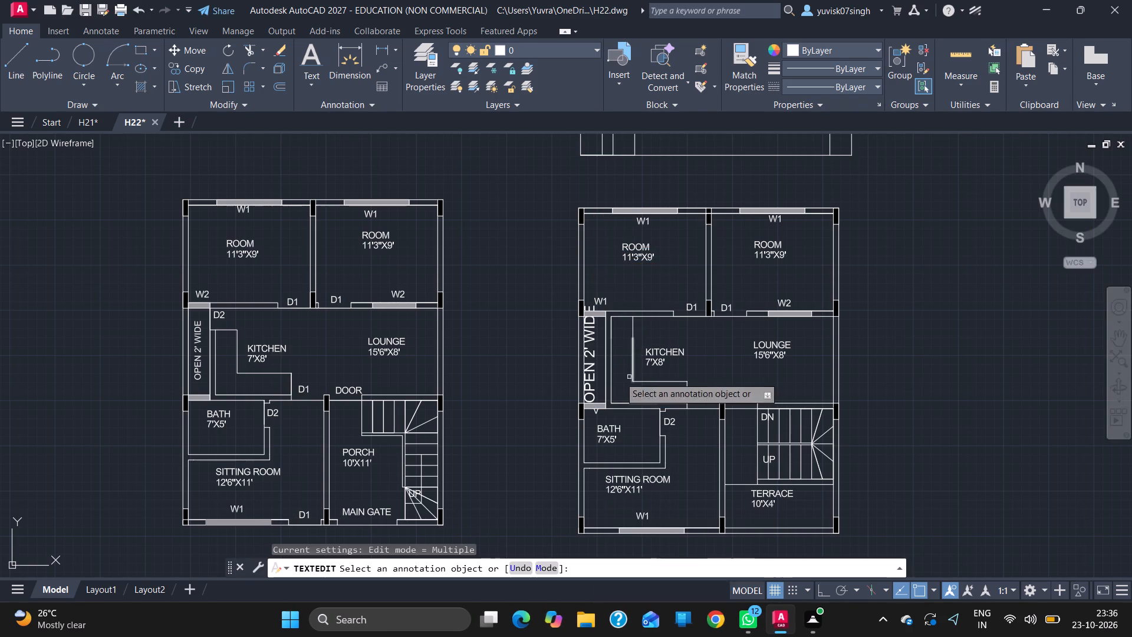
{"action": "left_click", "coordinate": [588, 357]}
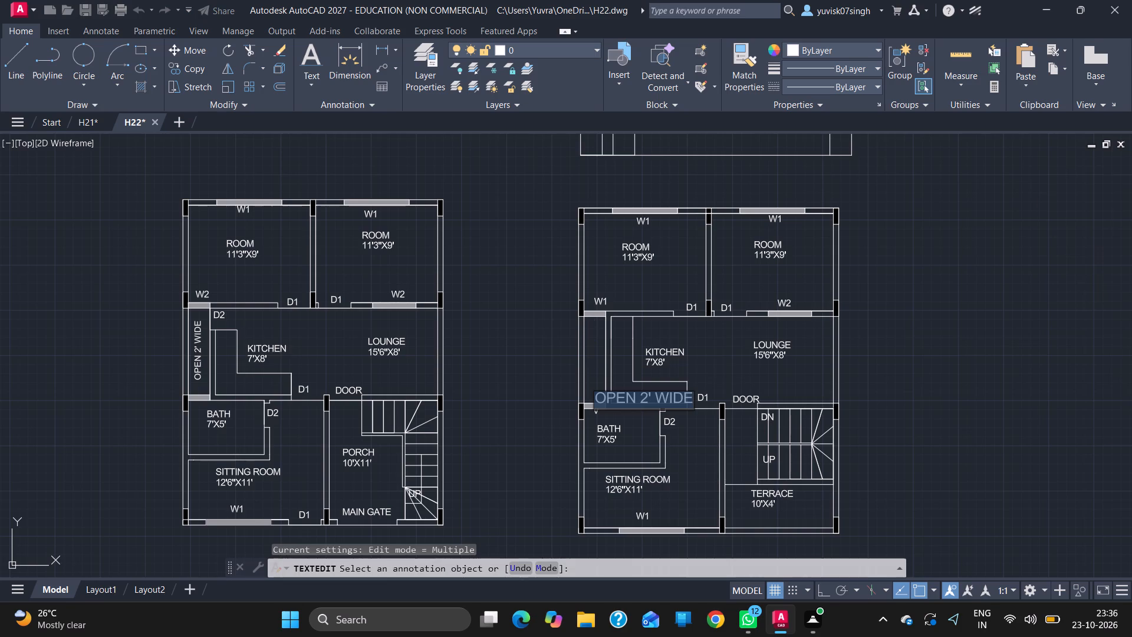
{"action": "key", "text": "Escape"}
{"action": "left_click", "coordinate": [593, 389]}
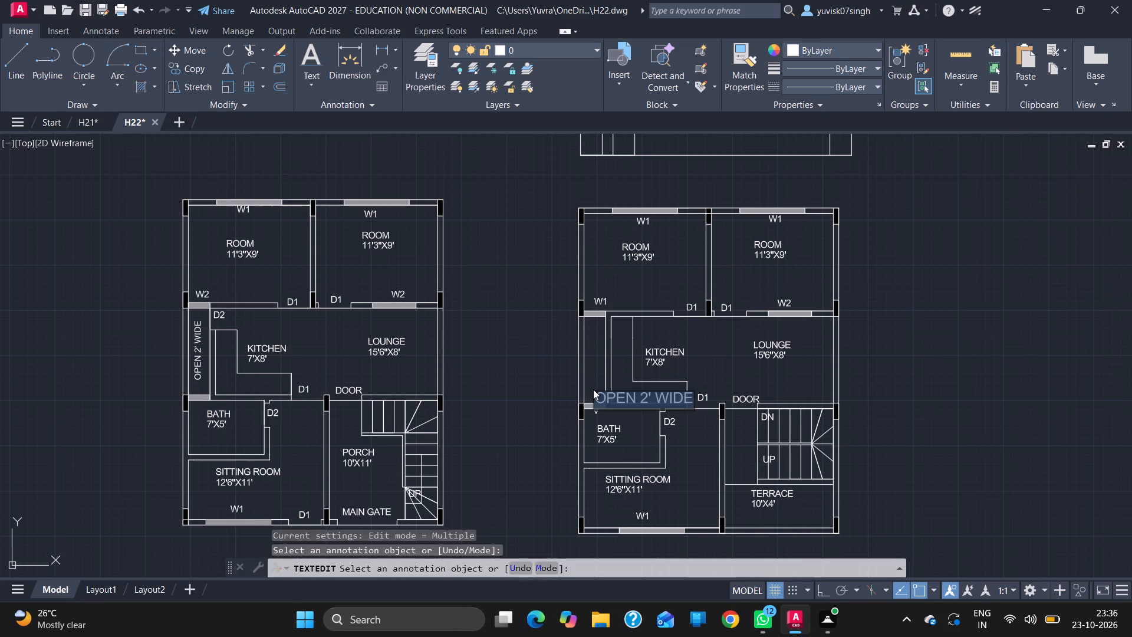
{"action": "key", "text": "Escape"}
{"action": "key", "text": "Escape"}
Erase the oversized vertical OPEN 2' WIDE label from the narrow strip beside the kitchen in the plan with the terrace.
{"action": "left_click", "coordinate": [595, 380]}
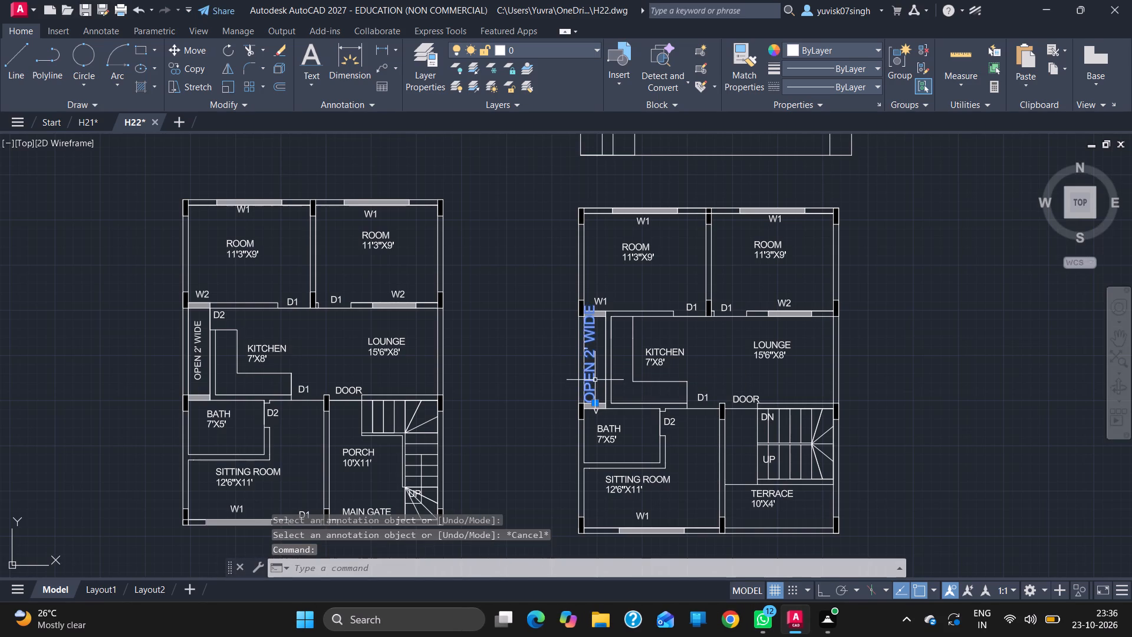
{"action": "key", "text": "Delete"}
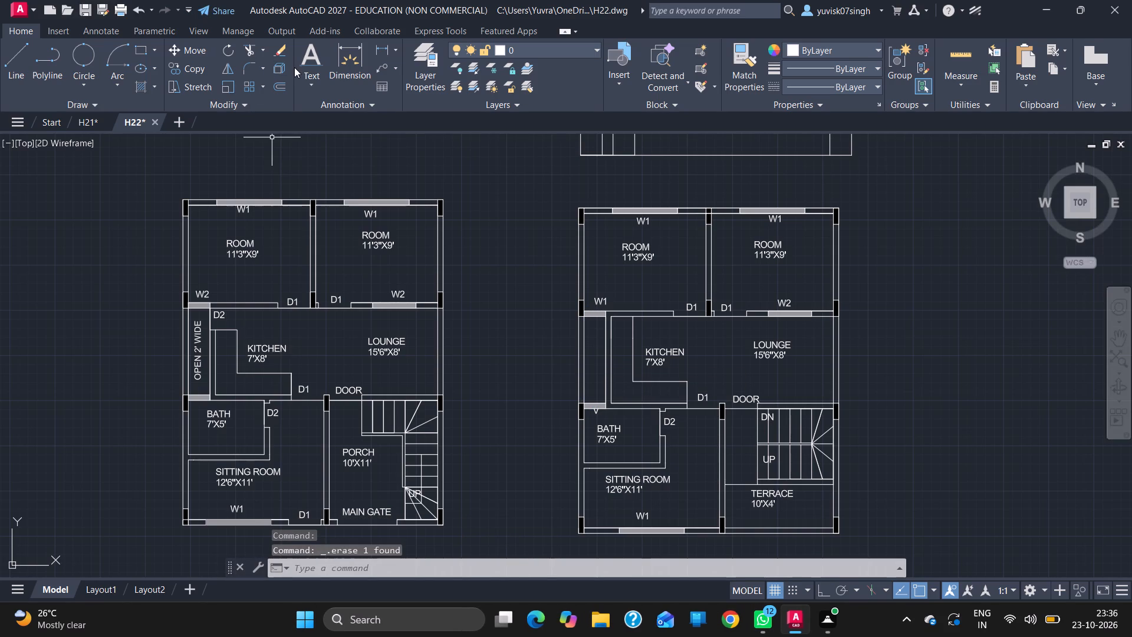
Add single-line text OPEN 2' WIDE, height 6" and rotated 90 degrees, in the narrow strip beside the kitchen.
{"action": "left_click", "coordinate": [303, 72]}
{"action": "left_click", "coordinate": [335, 135]}
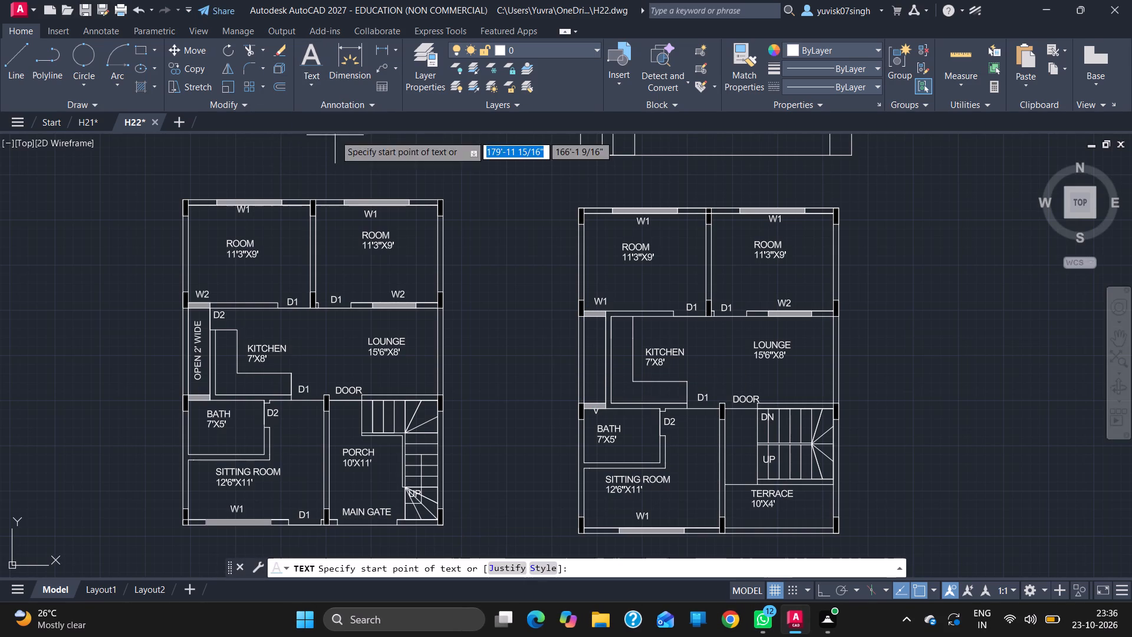
{"action": "left_click", "coordinate": [593, 398]}
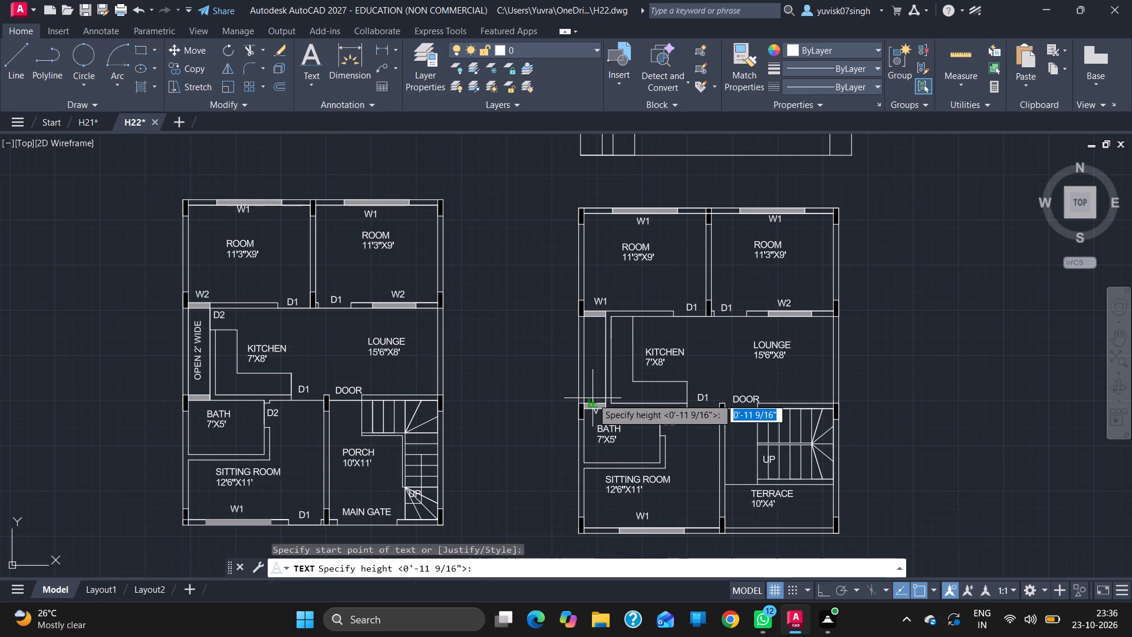
{"action": "key", "text": "6"}
{"action": "key", "text": "Return"}
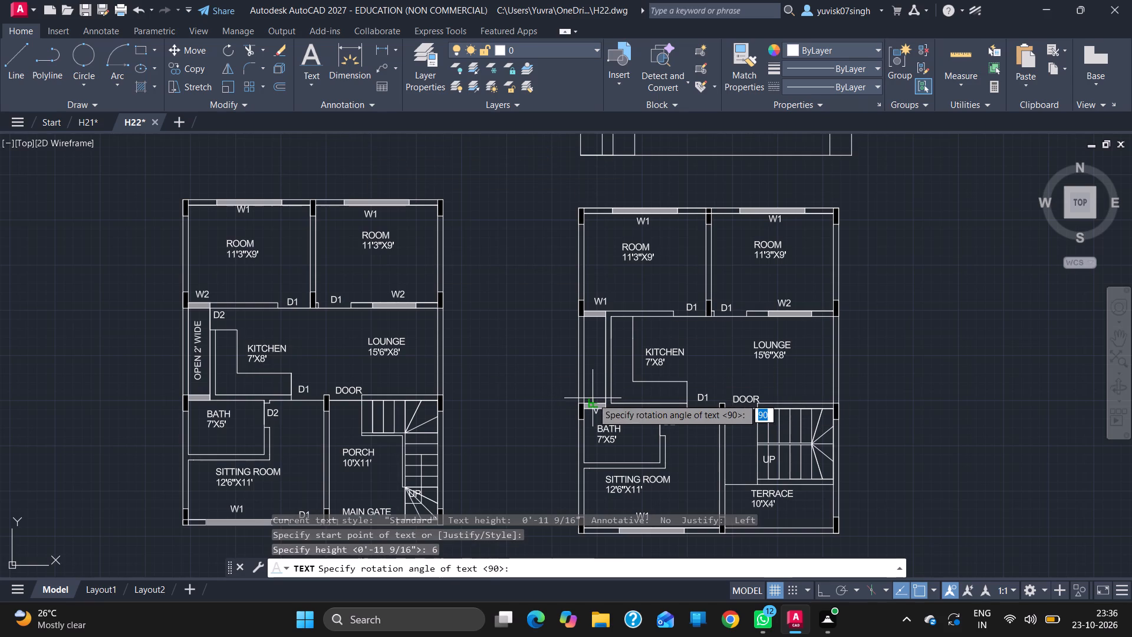
{"action": "key", "text": "Return"}
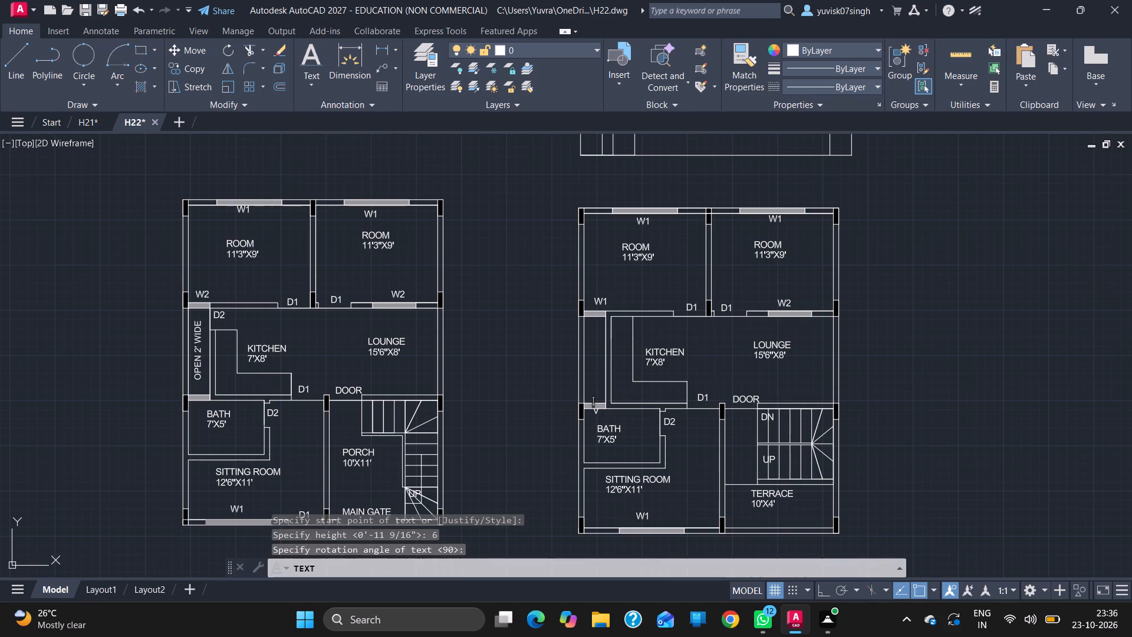
{"action": "type", "text": "OPEN"}
{"action": "key", "text": "space"}
{"action": "type", "text": "2' WIDE"}
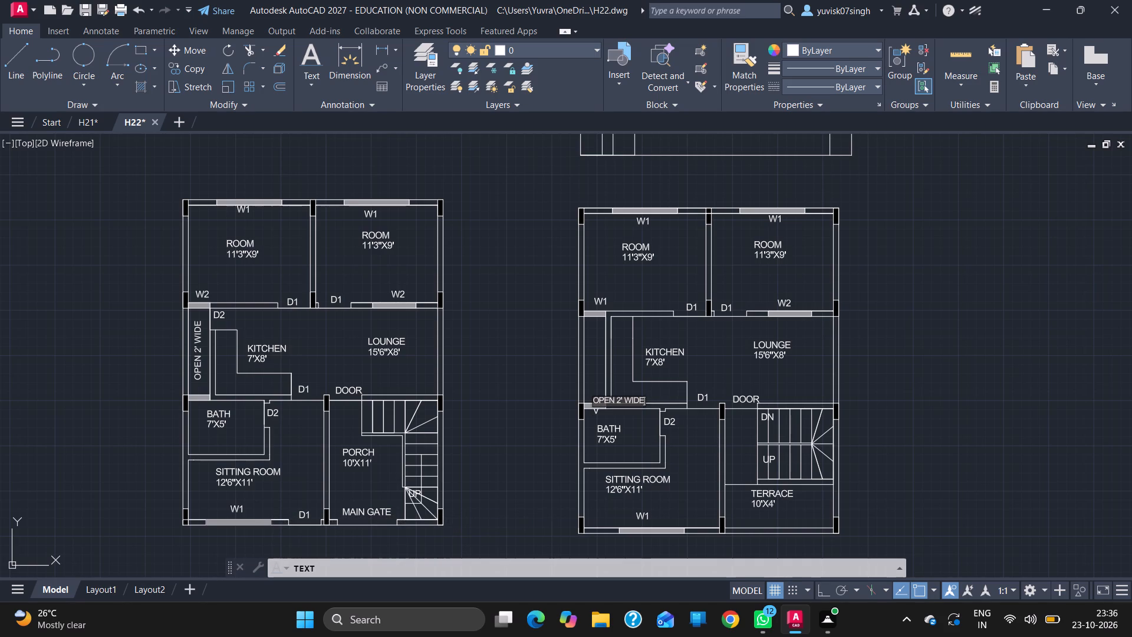
{"action": "key", "text": "Return"}
{"action": "key", "text": "Return"}
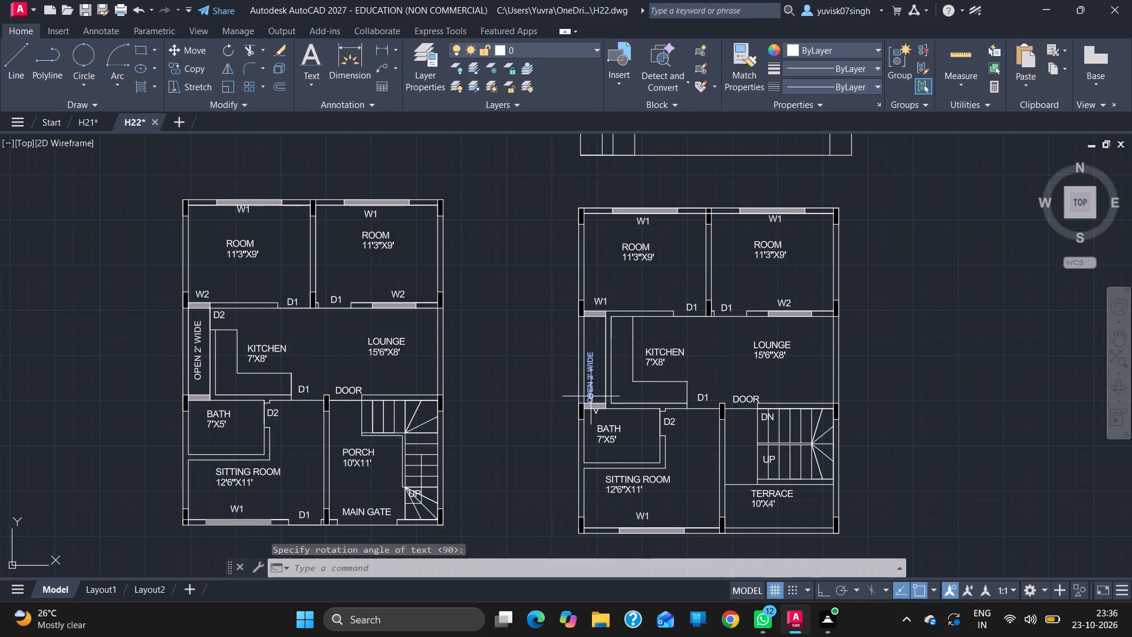
Move the new vertical OPEN 2' WIDE label slightly upward within the strip, clear of the window hatch below it.
{"action": "left_click", "coordinate": [591, 396]}
{"action": "left_click_drag", "start_coordinate": [595, 404], "coordinate": [598, 389]}
{"action": "left_click", "coordinate": [598, 389]}
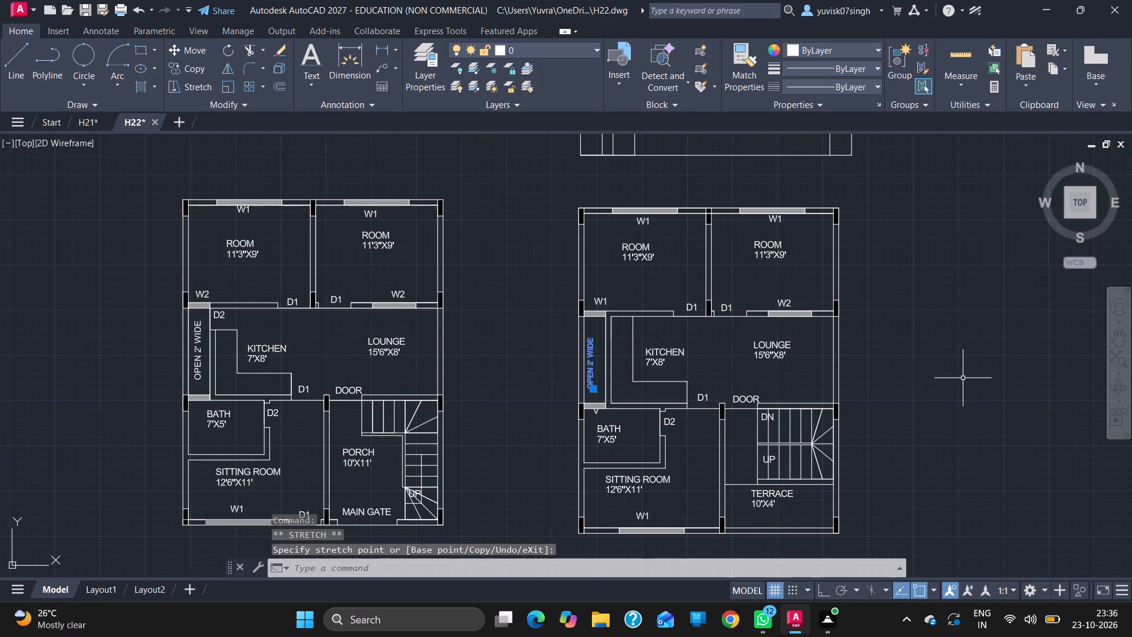
{"action": "key", "text": "Escape"}
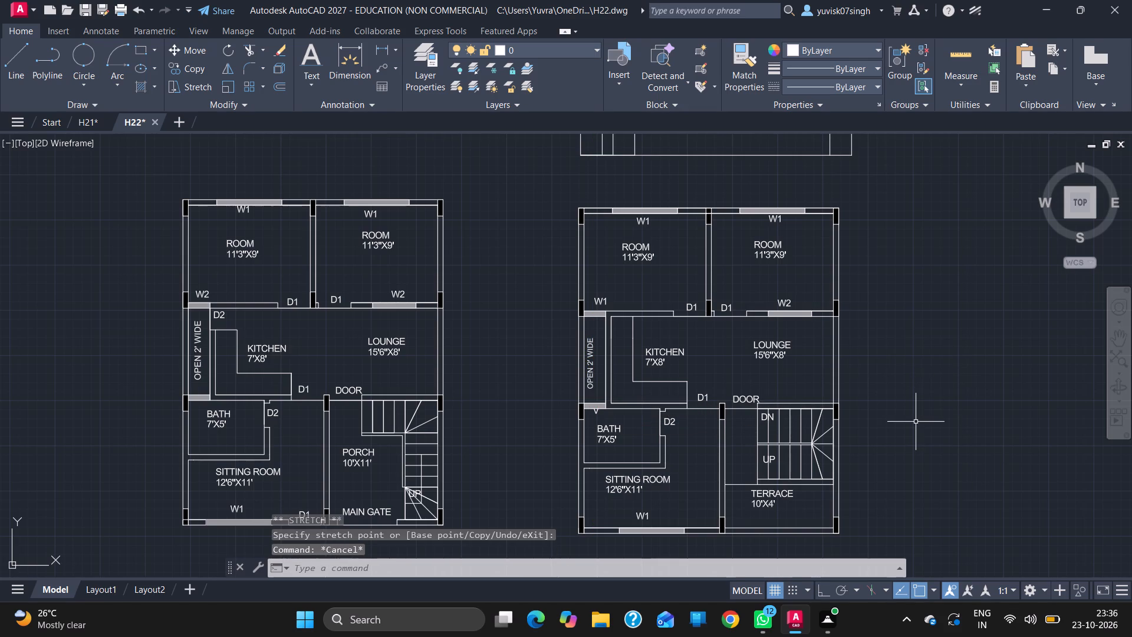
Save the H22.dwg drawing.
{"action": "scroll", "coordinate": [916, 422], "scroll_direction": "down", "scroll_amount": 3, "text": "ctrl"}
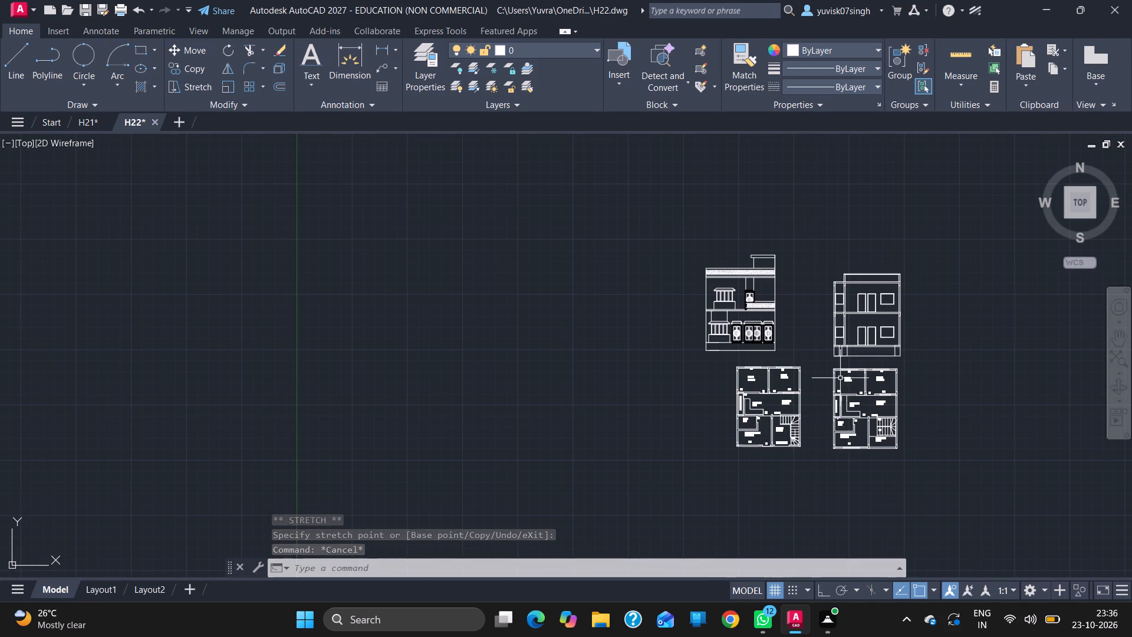
{"action": "key", "text": "ctrl+s"}
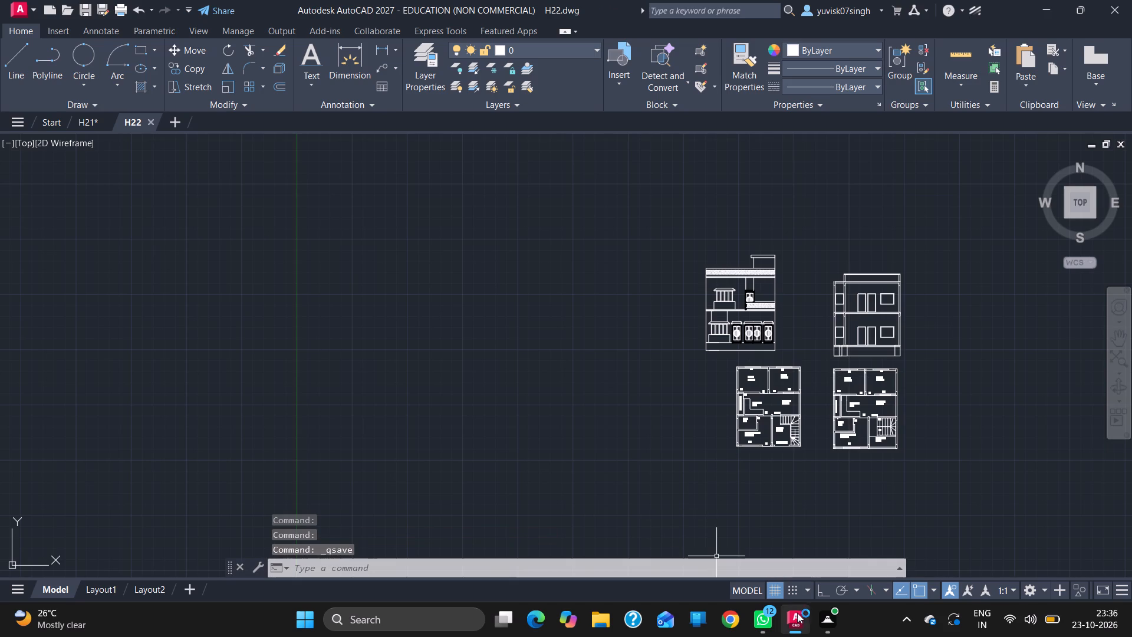